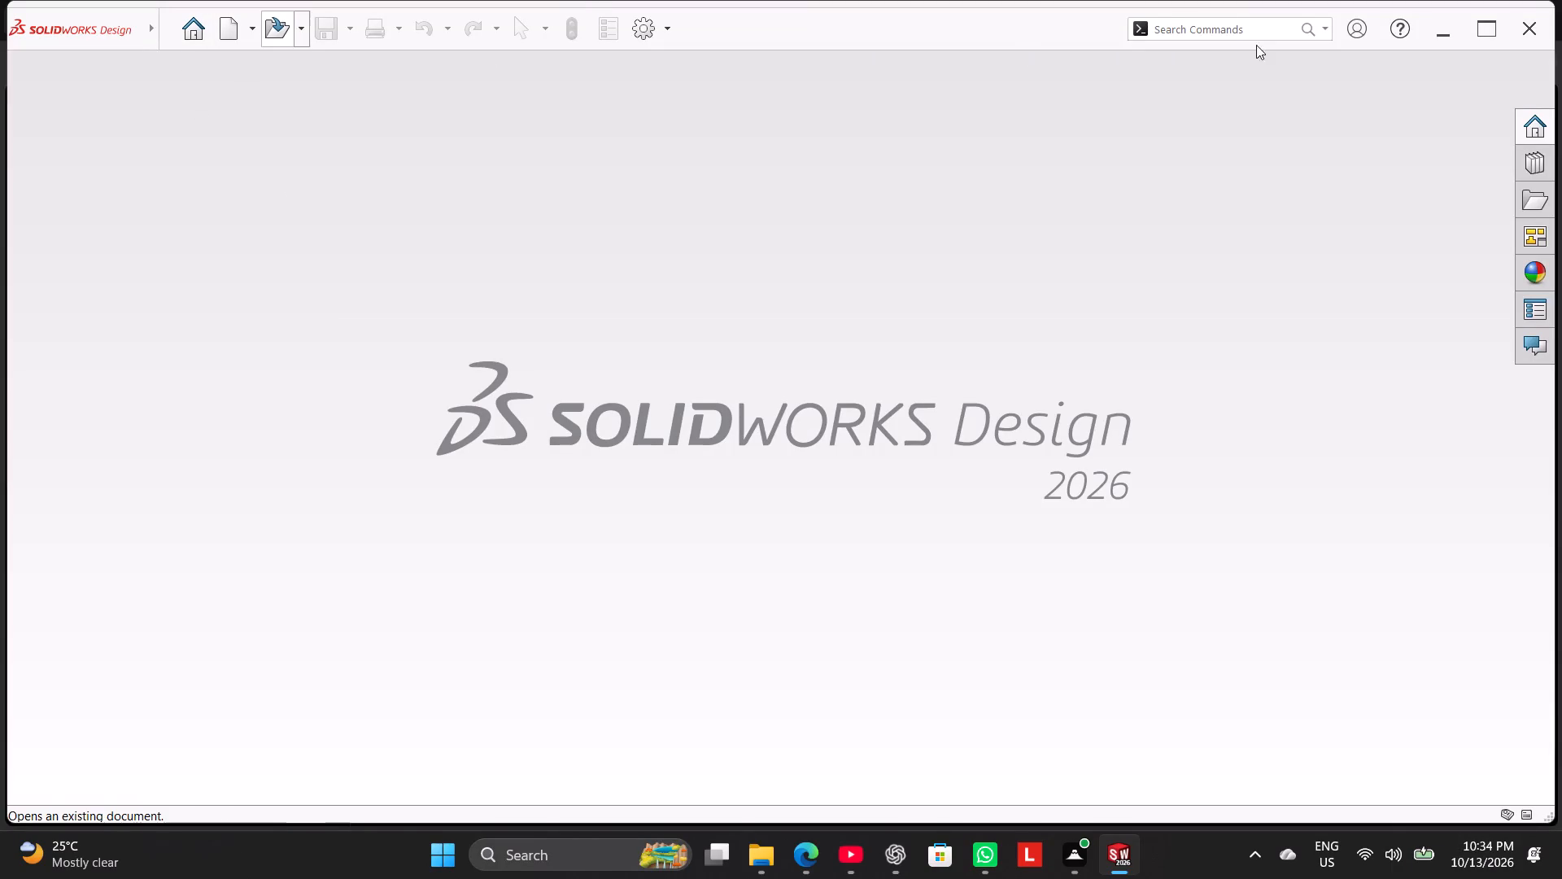
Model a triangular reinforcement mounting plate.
Maximize the window and create a new part document.
left_click(1489, 35)
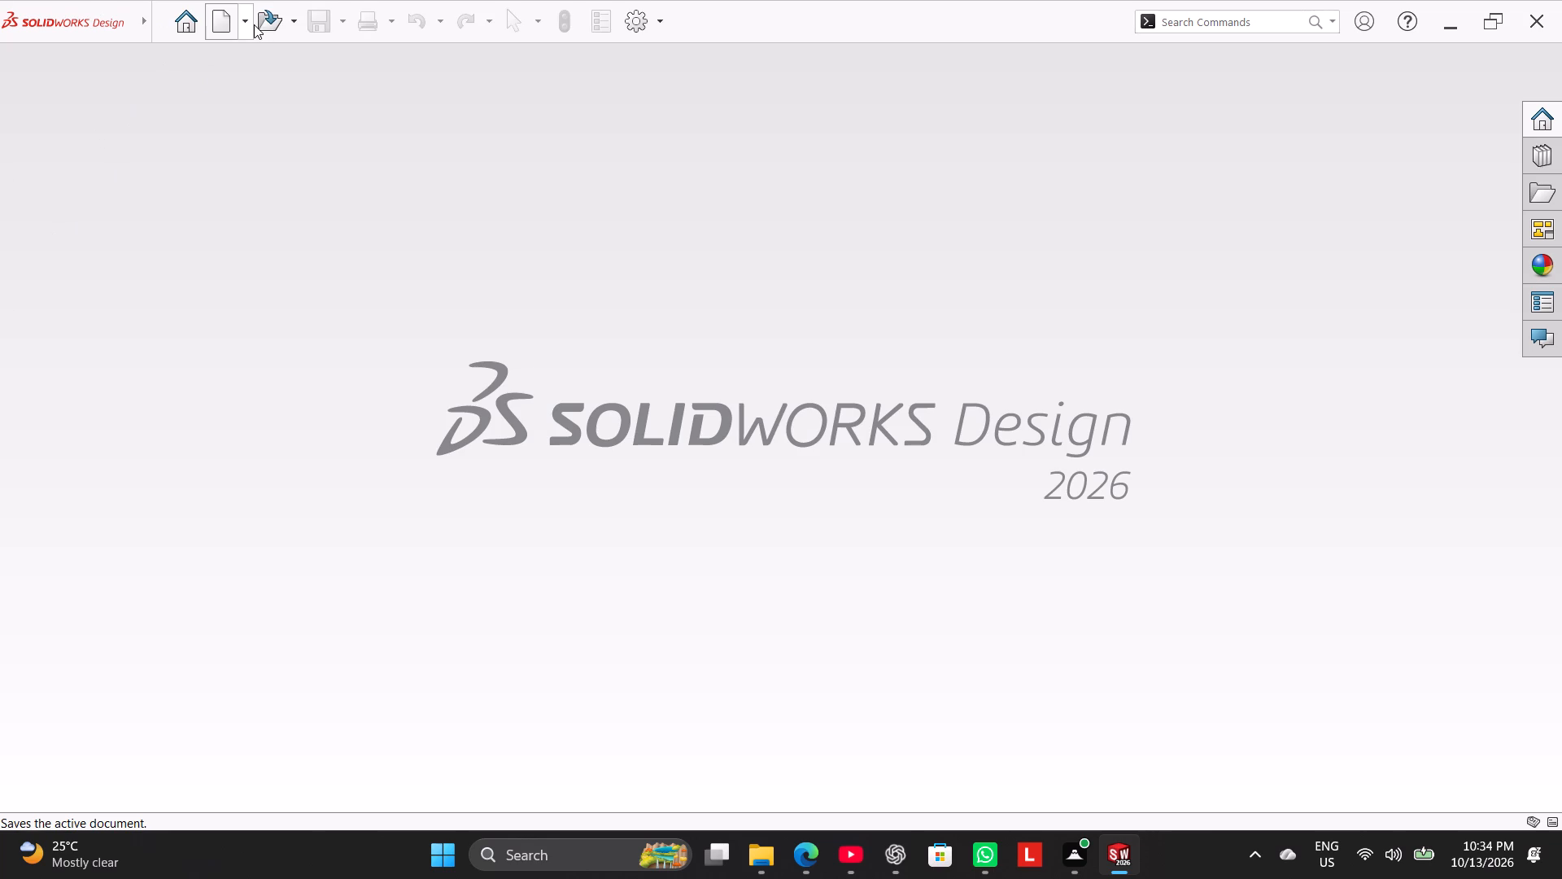
left_click(225, 14)
left_click(378, 377)
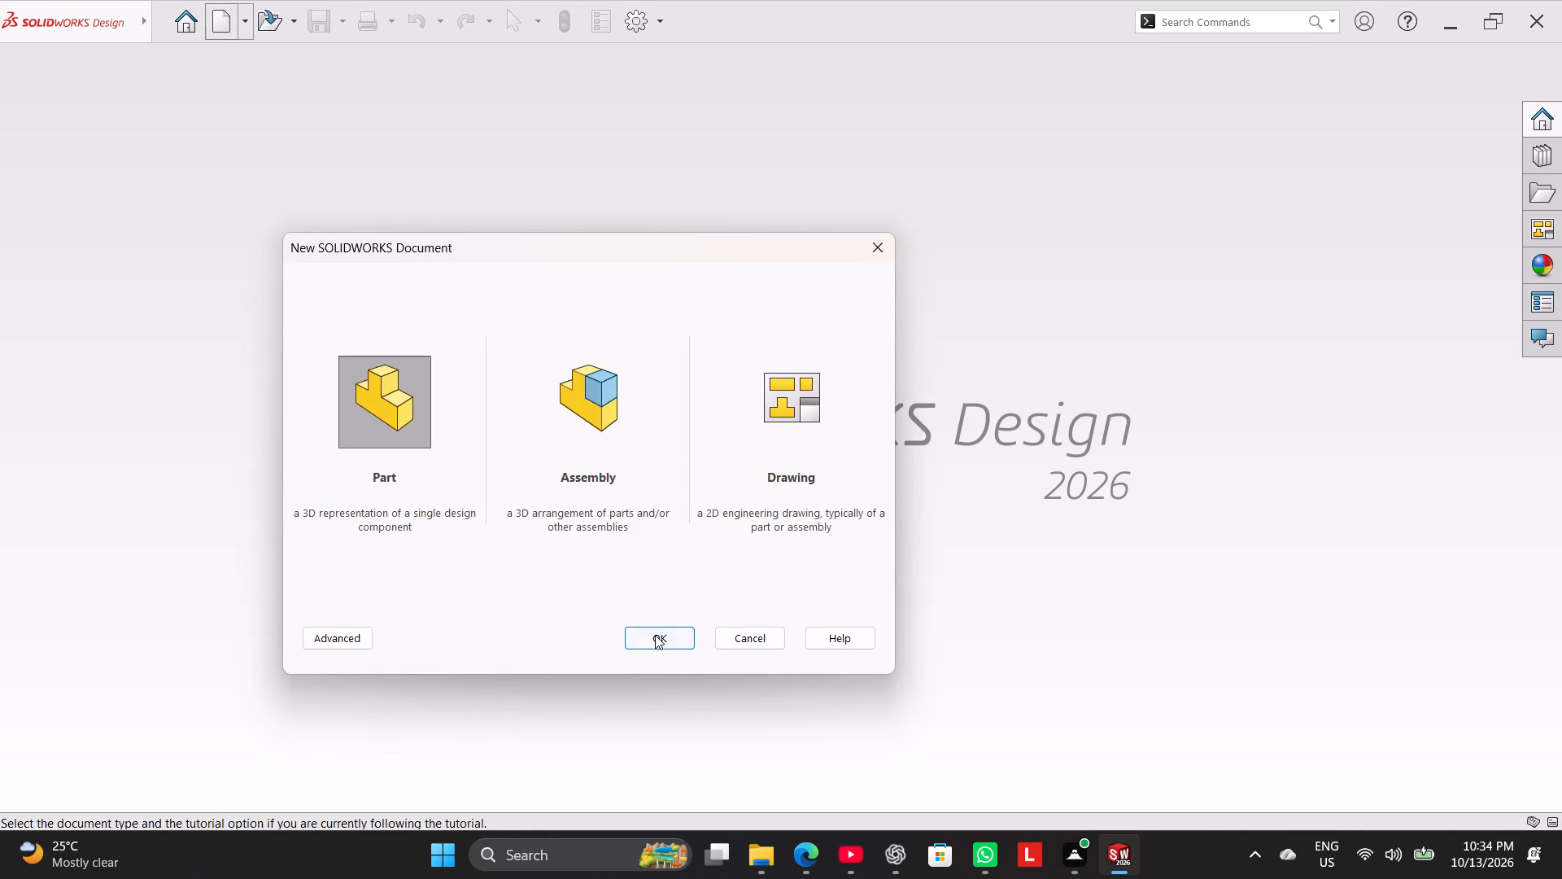
left_click(664, 642)
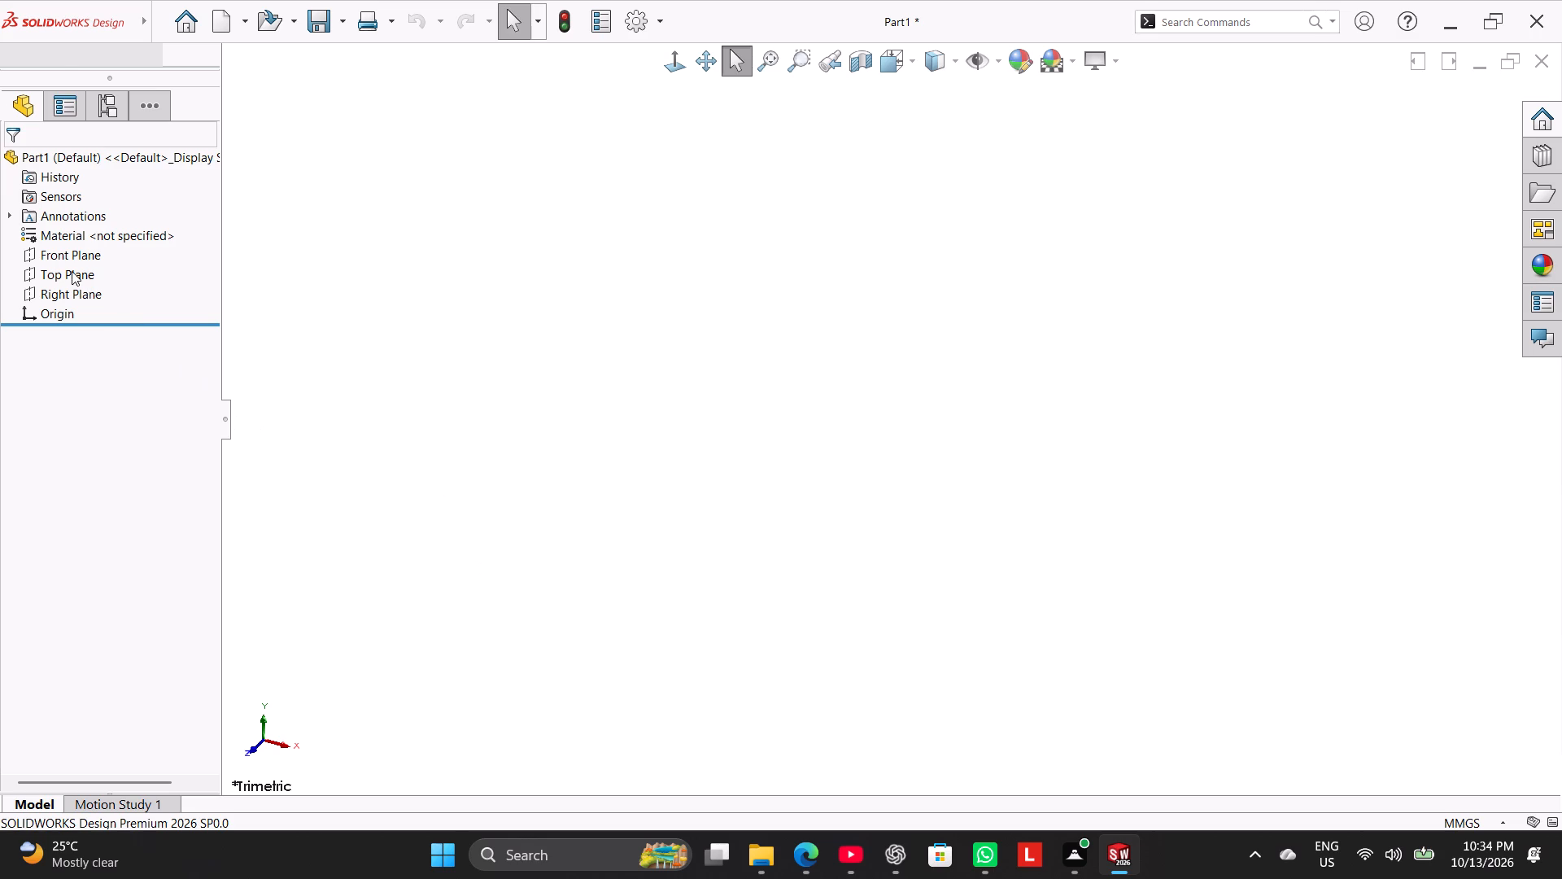
Start a new sketch on the Top Plane.
left_click(72, 271)
left_click(81, 376)
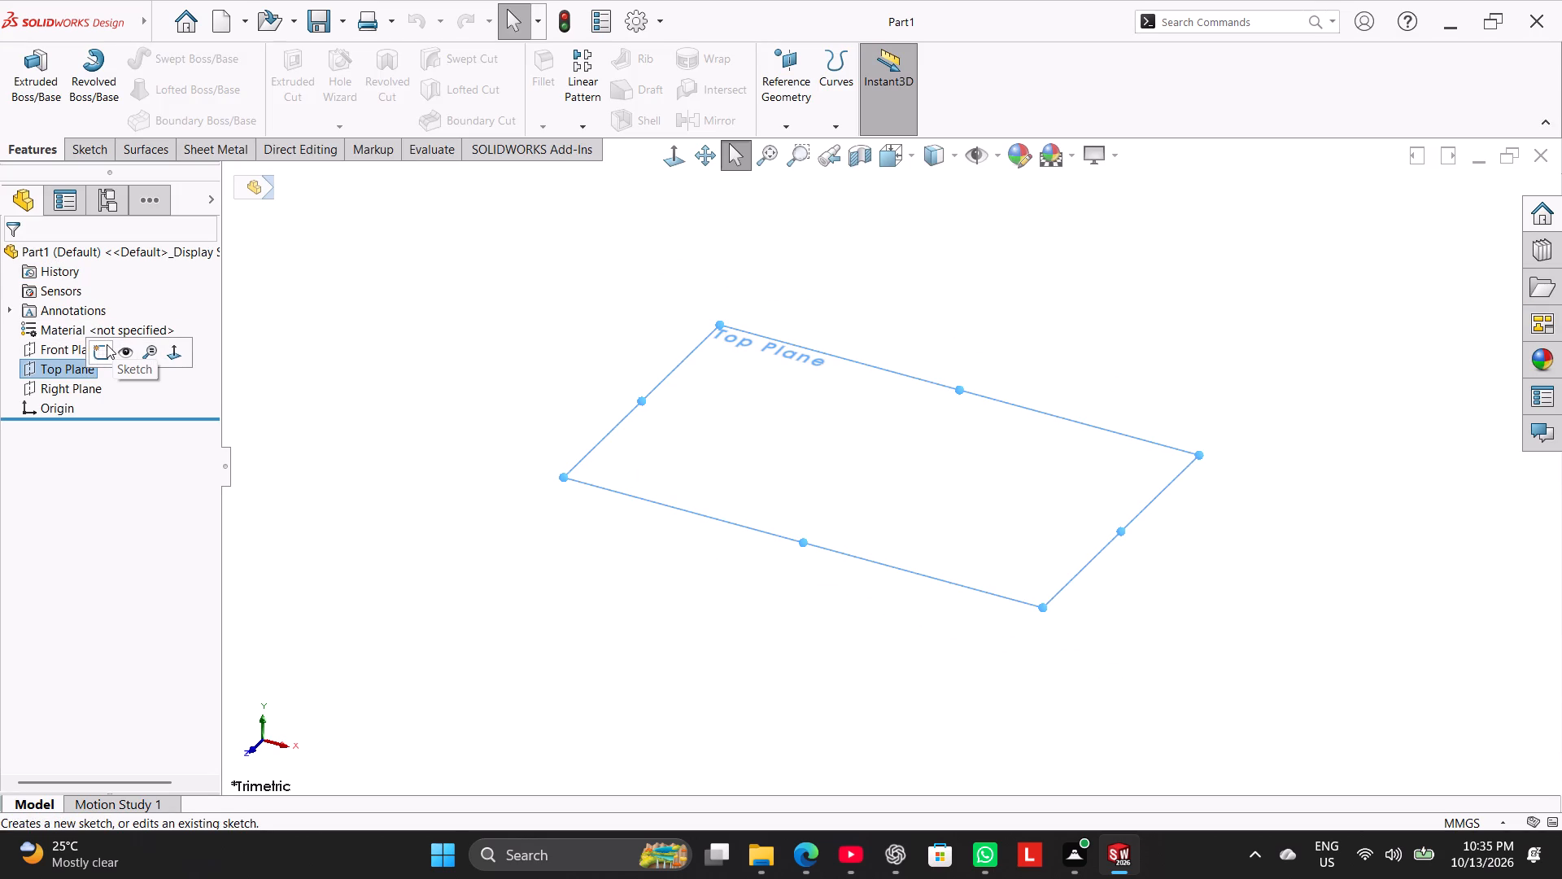
left_click(107, 344)
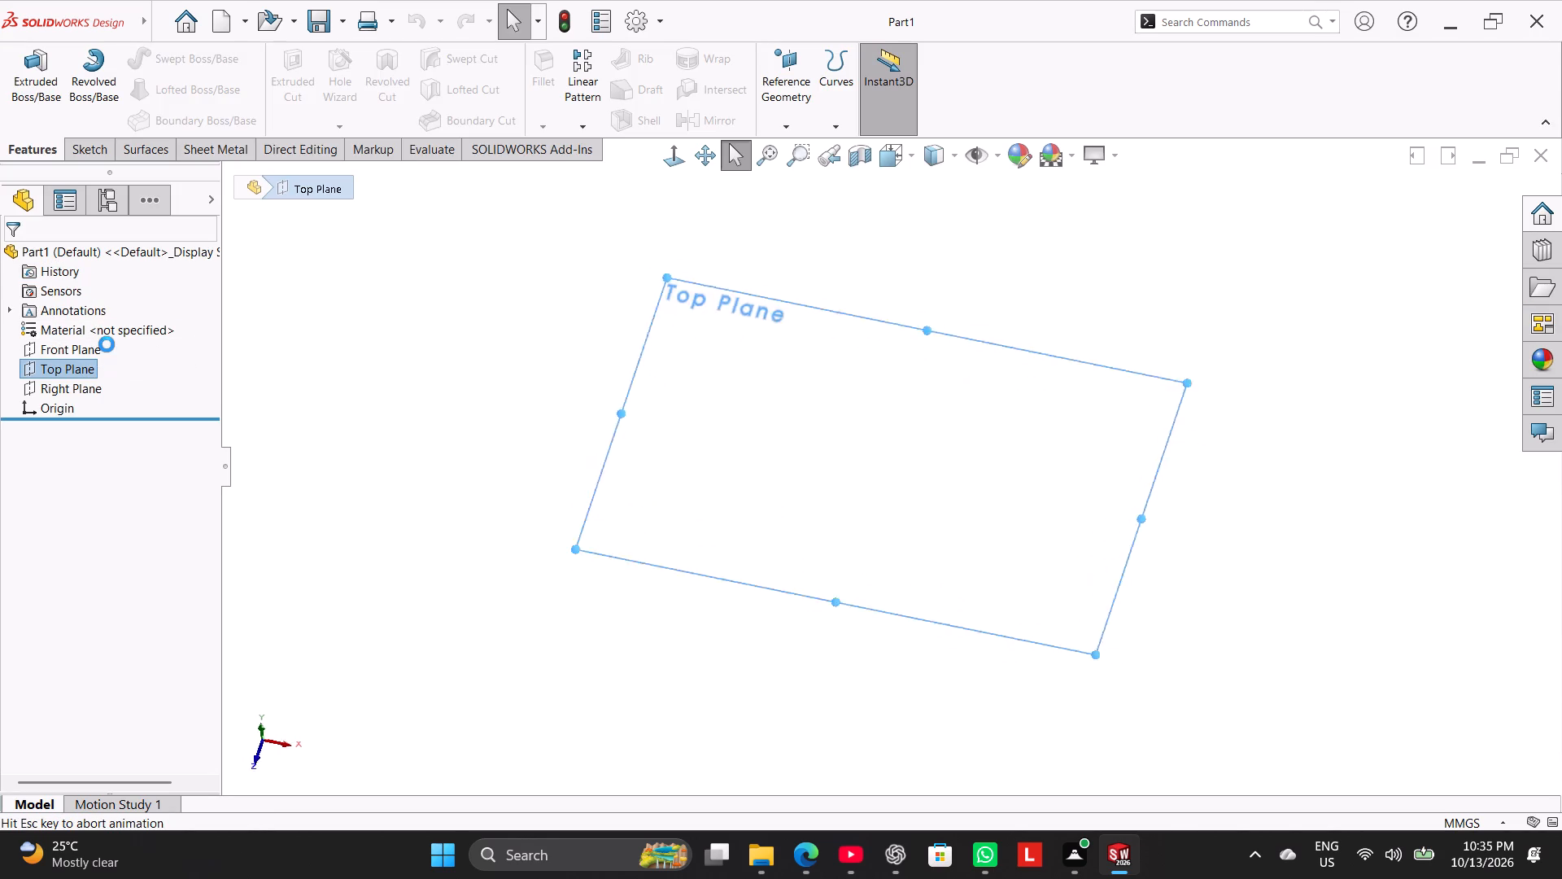
left_click(341, 334)
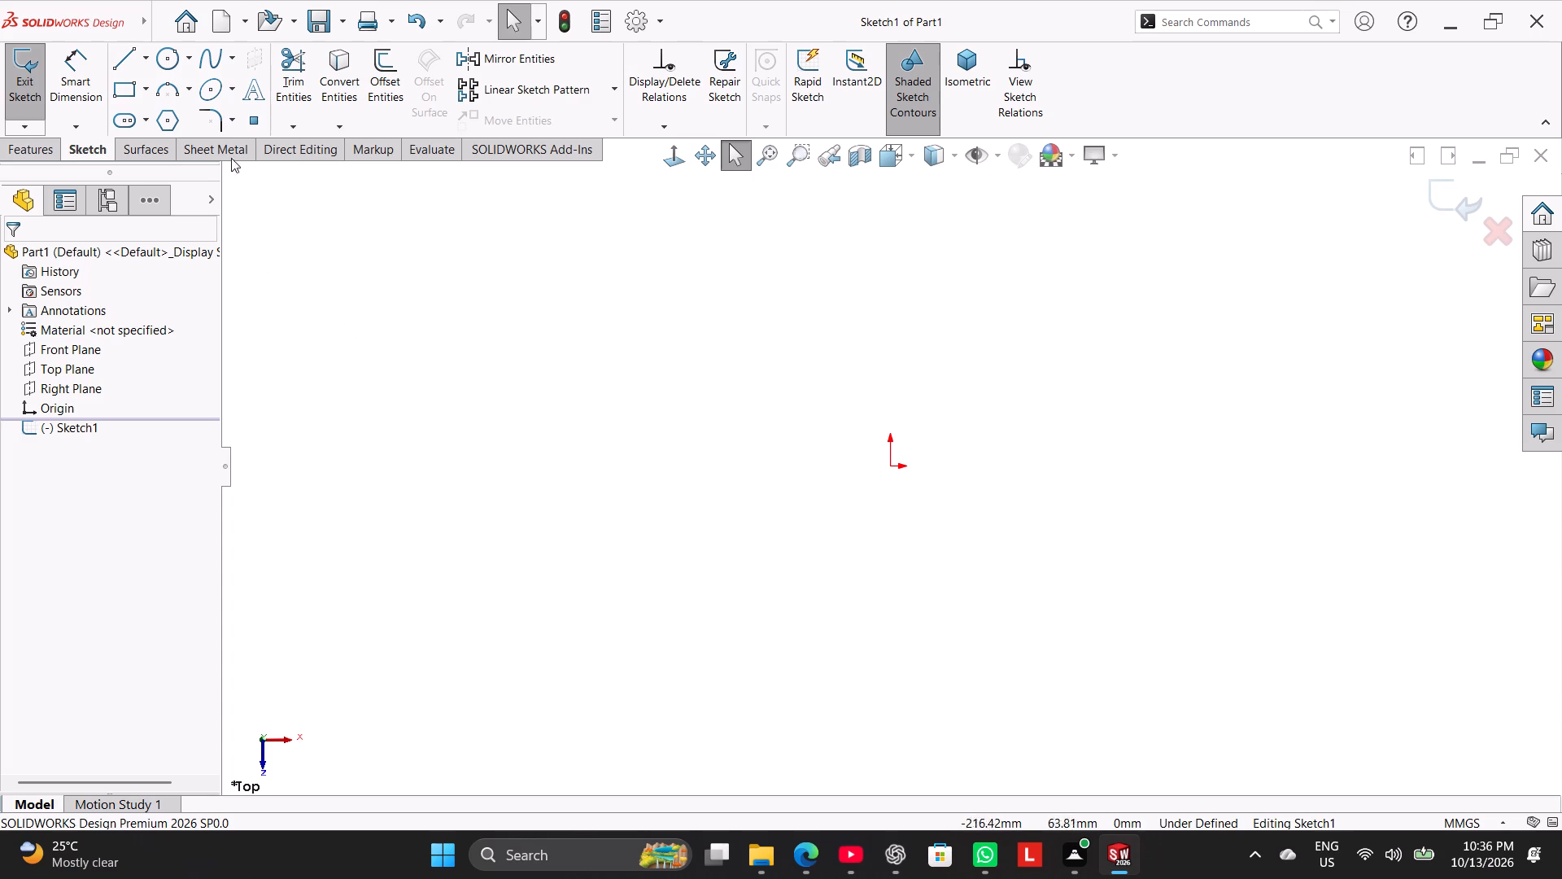
Sketch two concentric circles centred on the origin, with radii of about 50 mm and 41 mm.
left_click(168, 52)
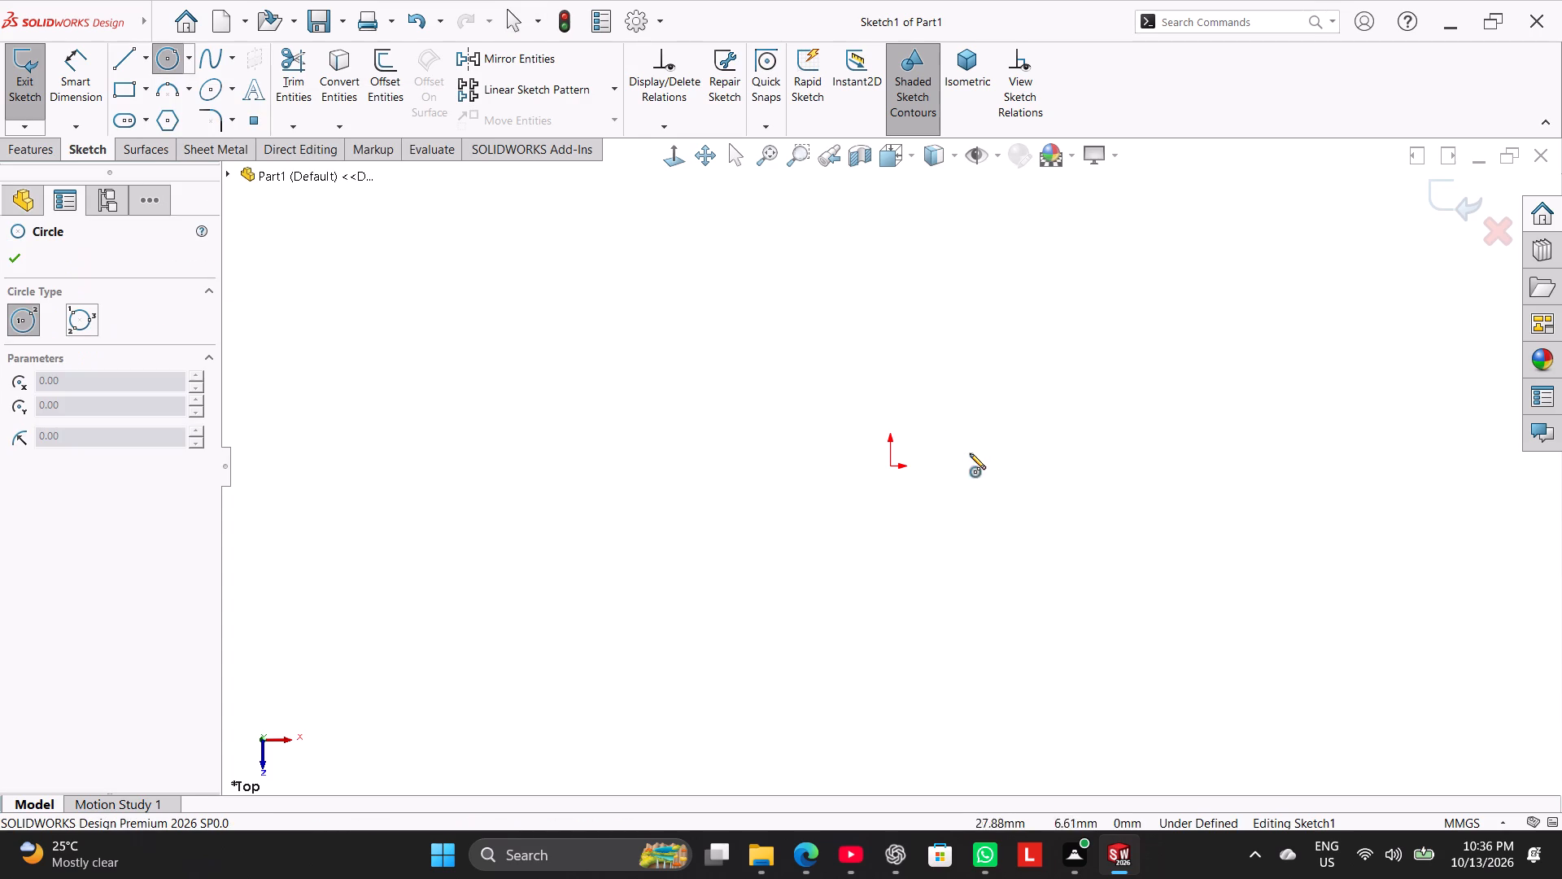
left_click(892, 468)
left_click(932, 603)
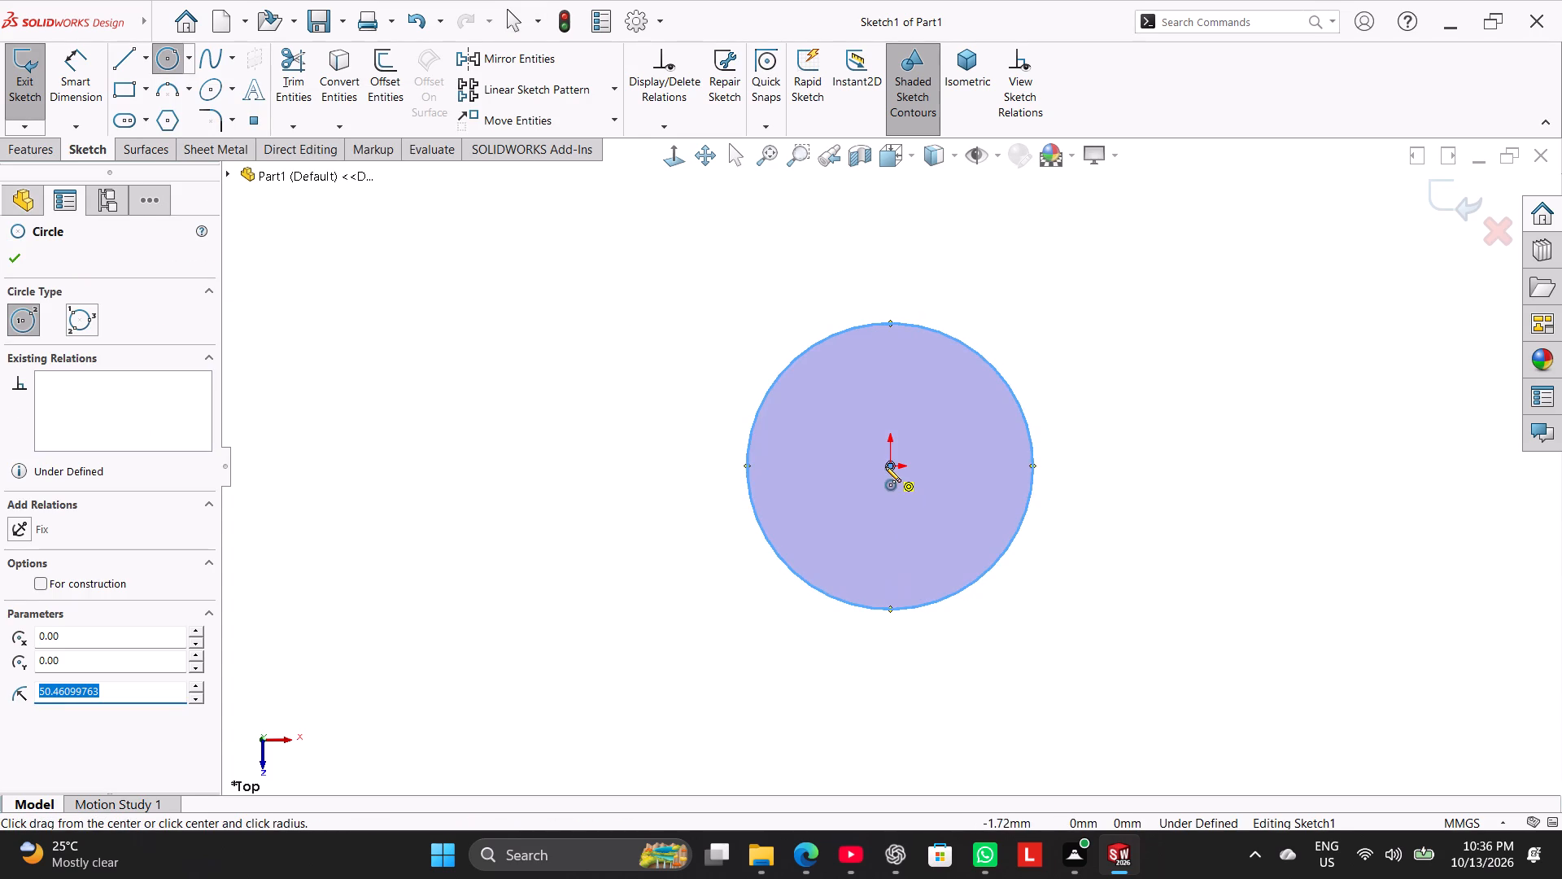
left_click(888, 466)
left_click(936, 572)
right_click(652, 545)
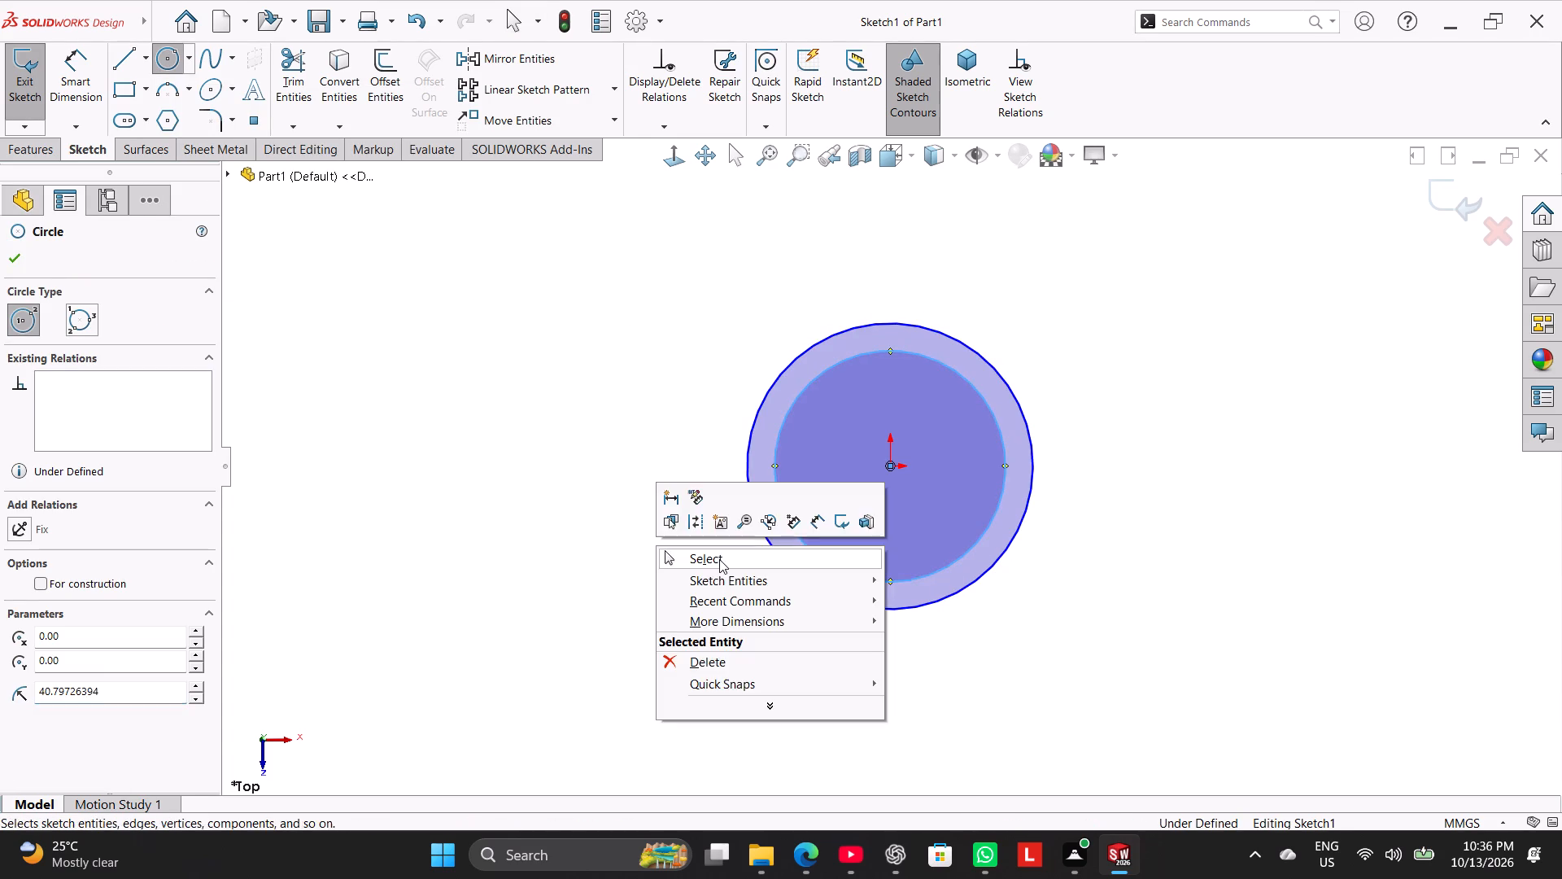
left_click(719, 559)
Sketch two concentric circles of about 35 mm and 15 mm radius, centred about 107 mm across and 159 mm above the origin.
scroll(708, 586, "up", 3)
scroll(812, 328, "down", 1)
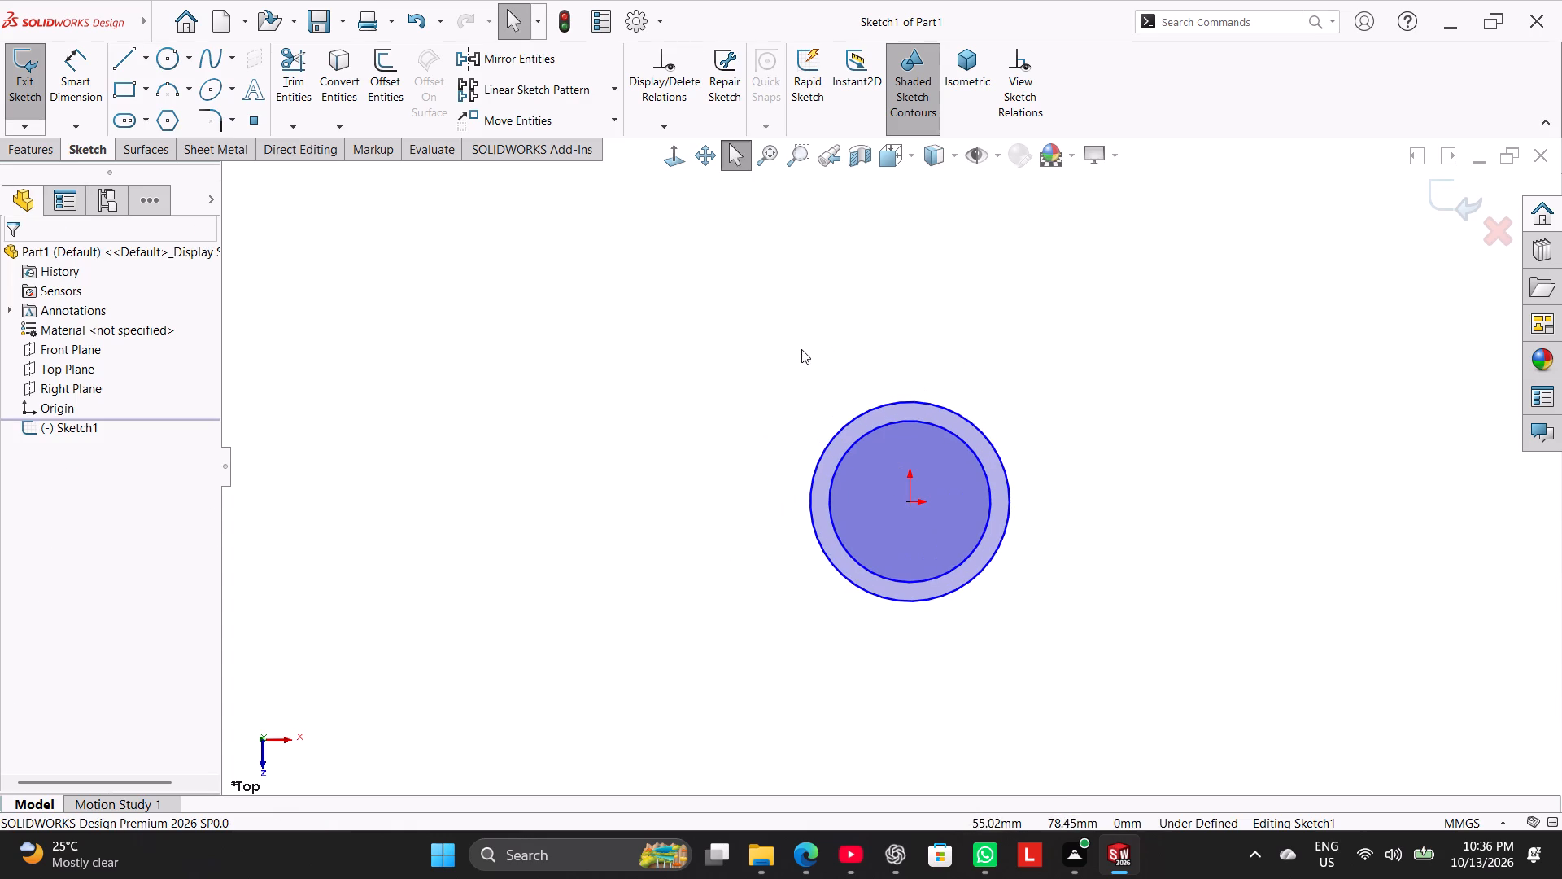
left_click_drag(133, 53, 143, 72)
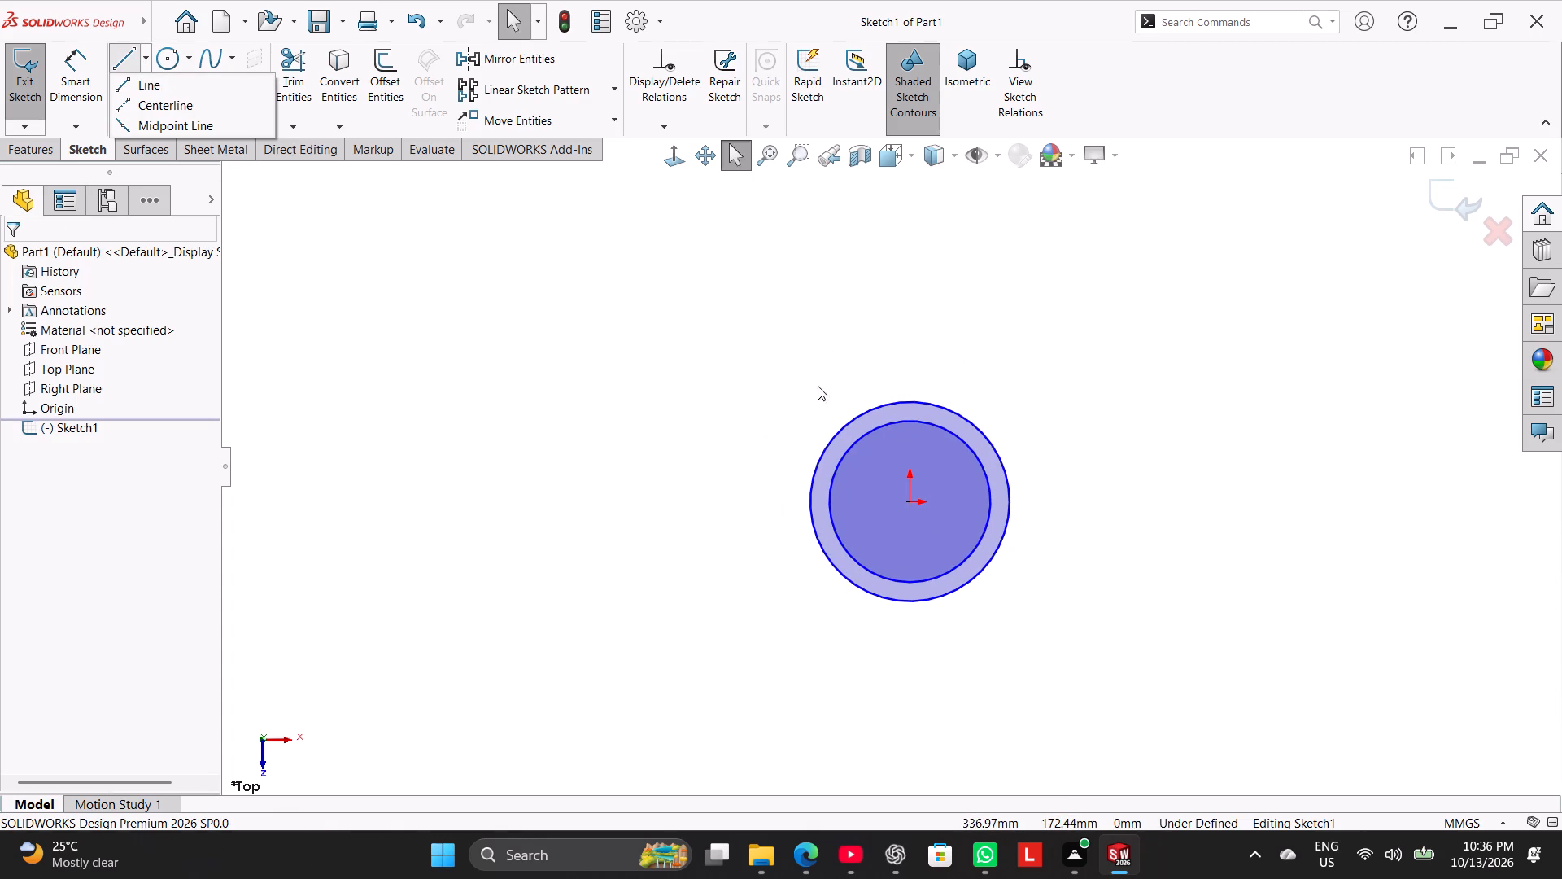
left_click(268, 279)
left_click(172, 66)
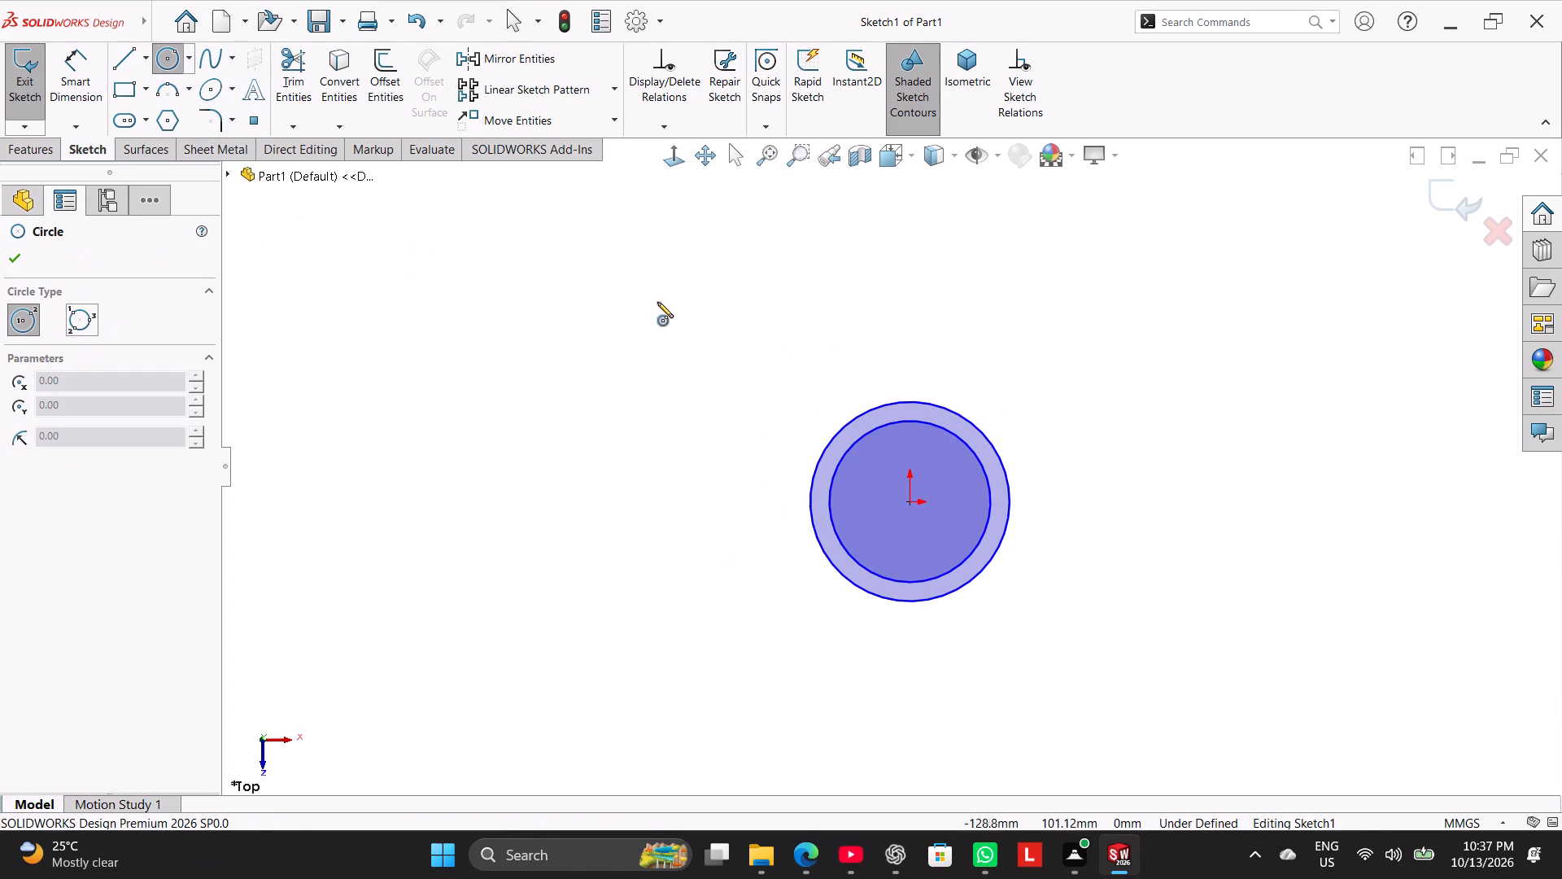
scroll(658, 302, "up", 2)
scroll(811, 287, "down", 2)
left_click(1165, 285)
left_click(1211, 338)
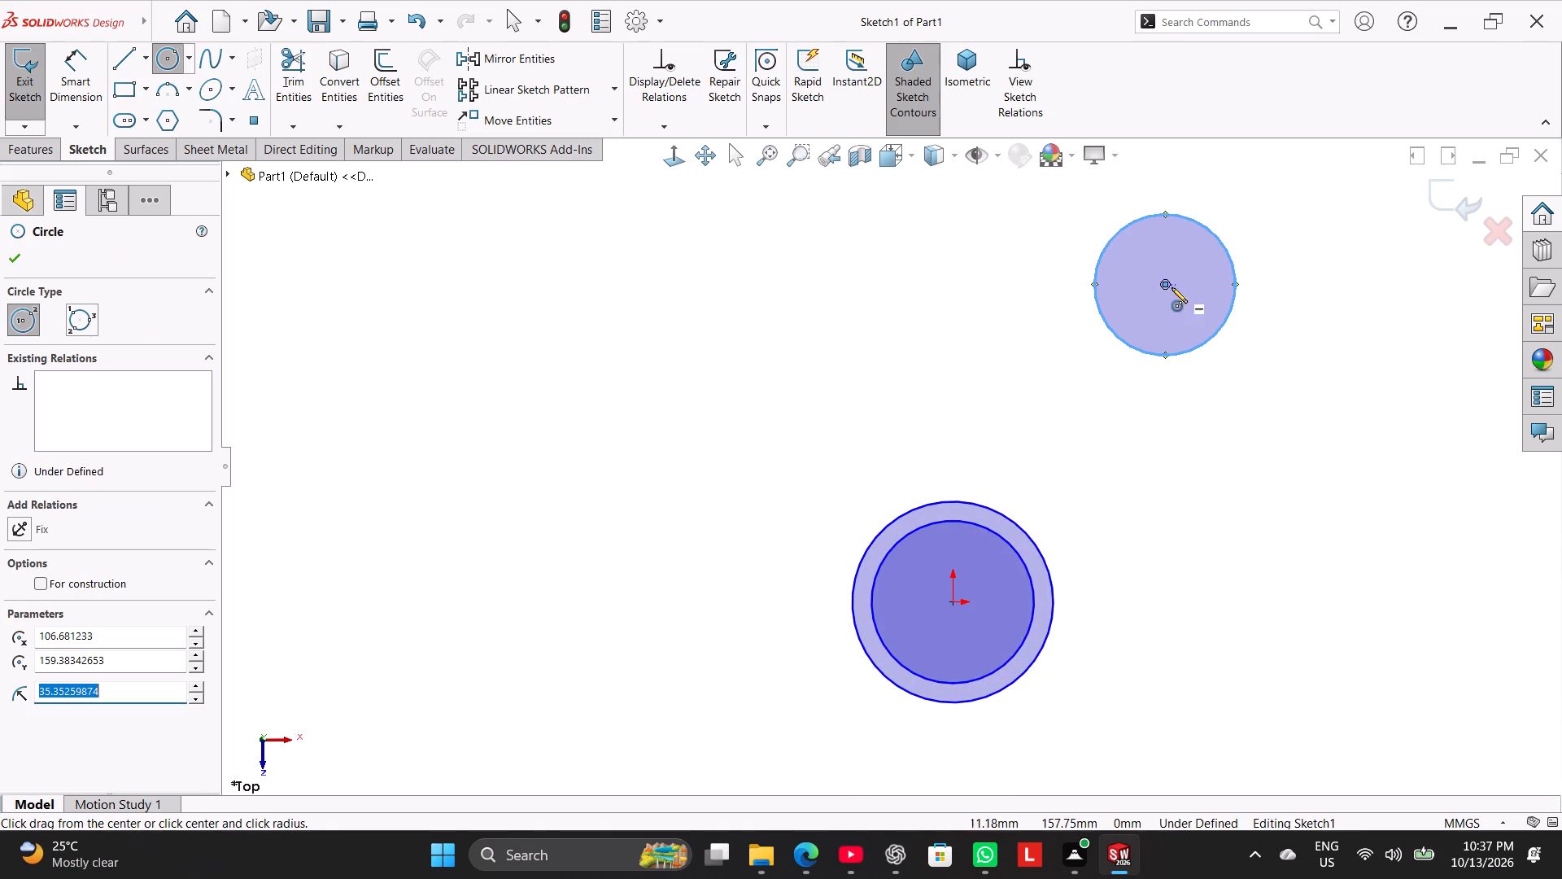
left_click(1163, 282)
left_click(1173, 314)
Sketch a circle of about 25 mm radius, centred vertically above the origin at about 251 mm.
scroll(990, 274, "up", 2)
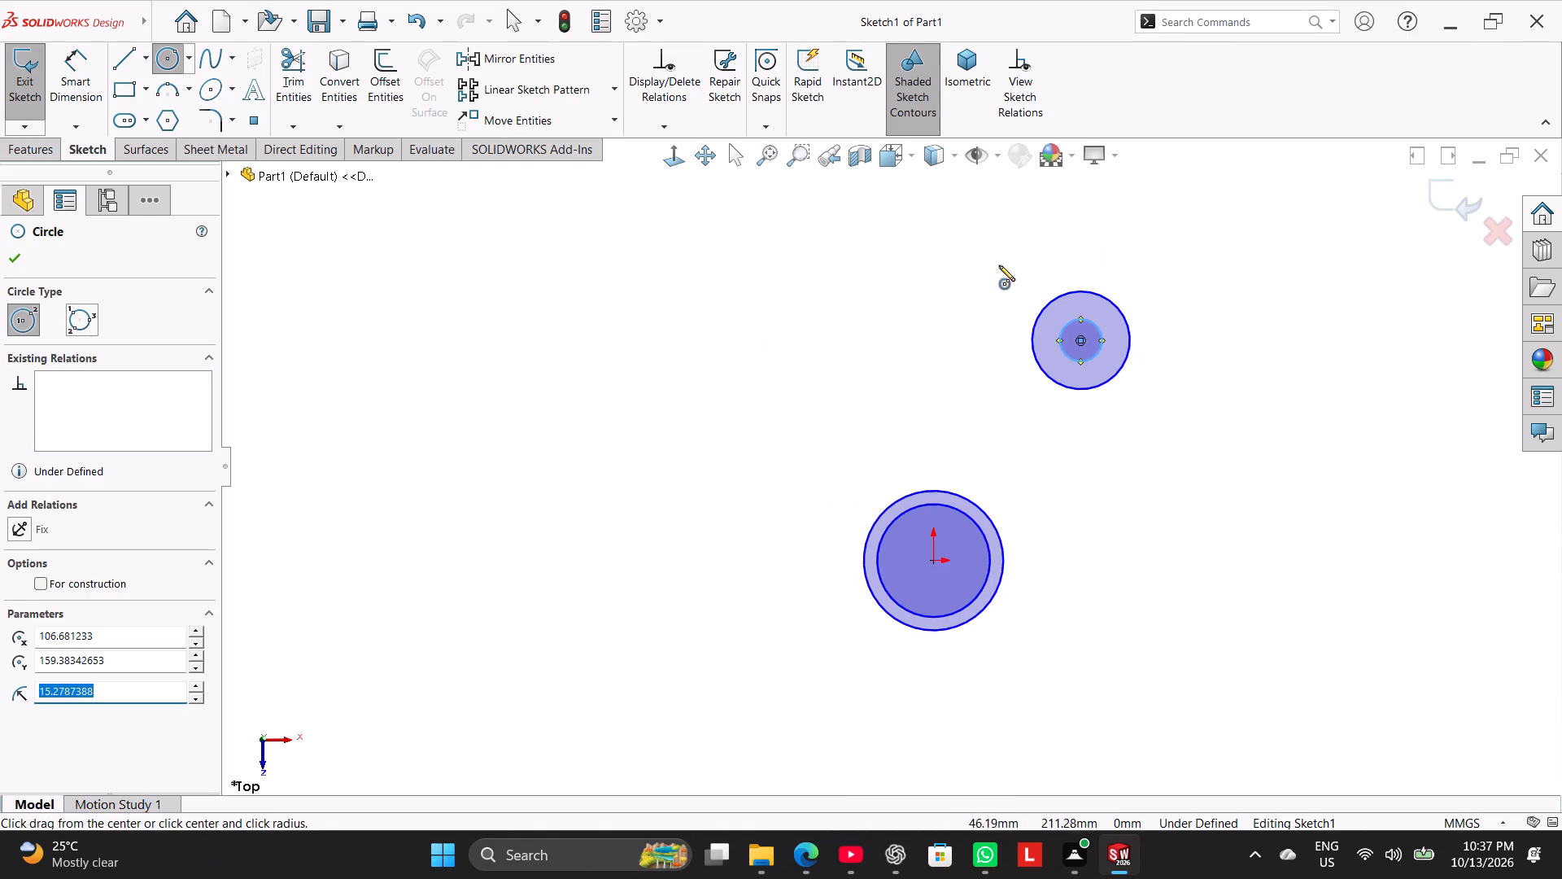
scroll(953, 222, "down", 2)
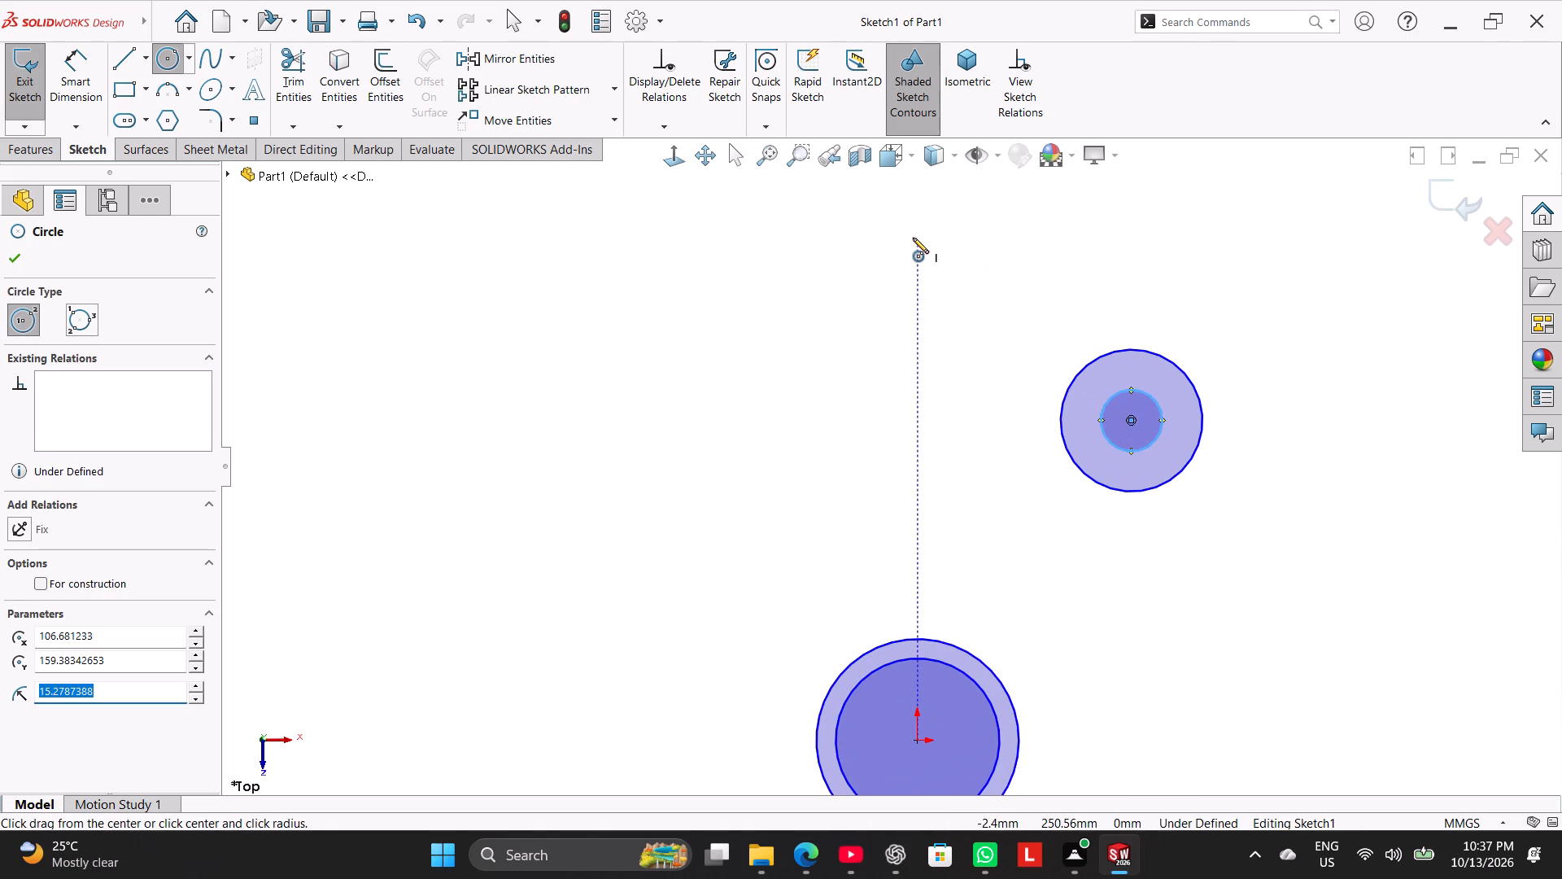
left_click(913, 238)
left_click(955, 270)
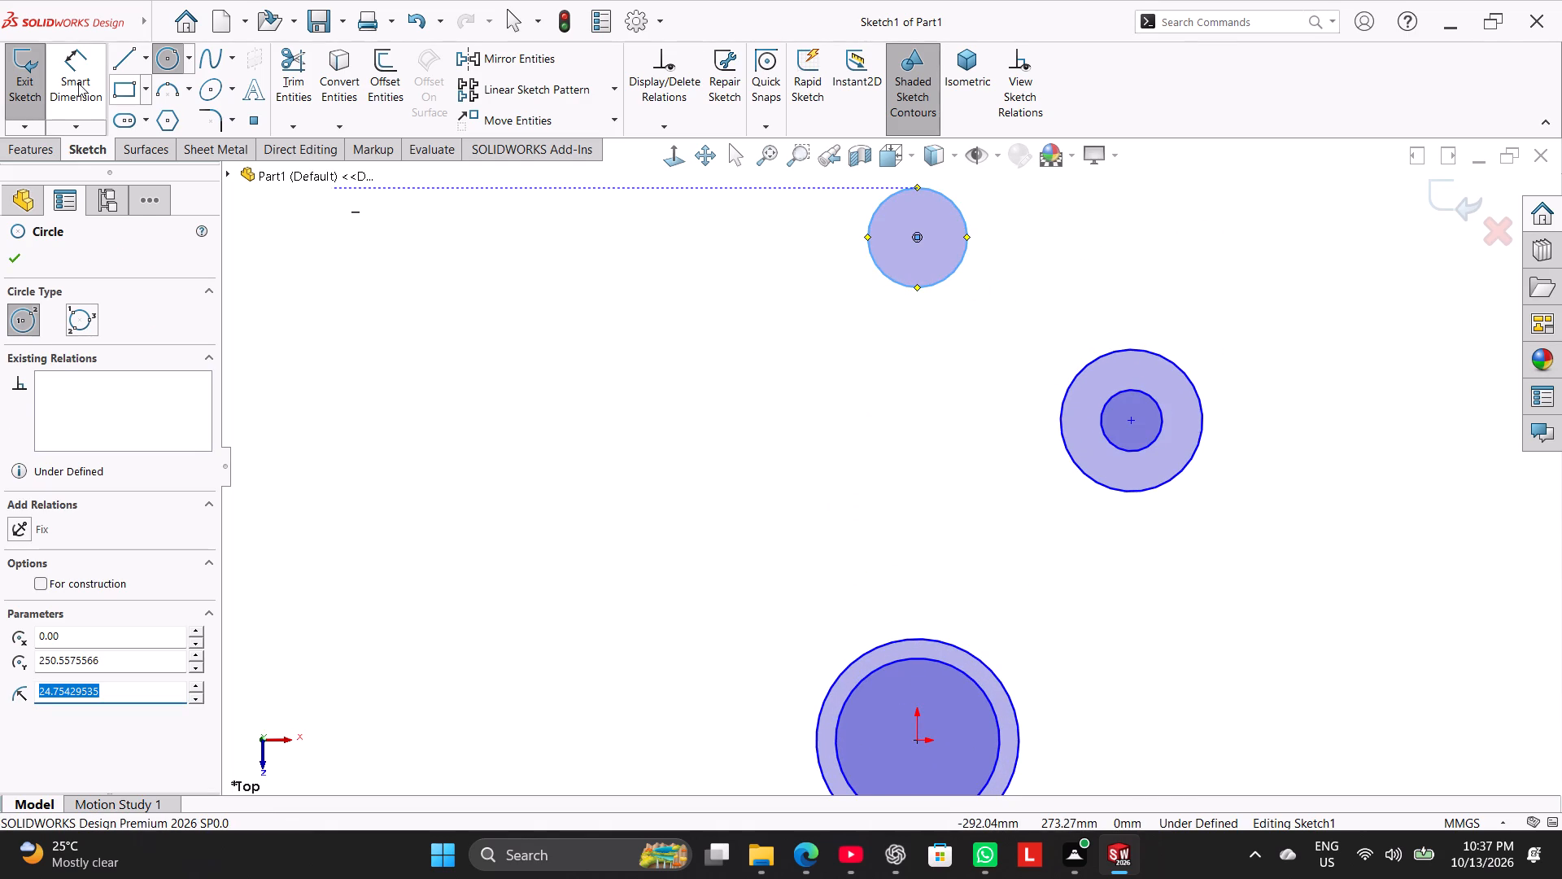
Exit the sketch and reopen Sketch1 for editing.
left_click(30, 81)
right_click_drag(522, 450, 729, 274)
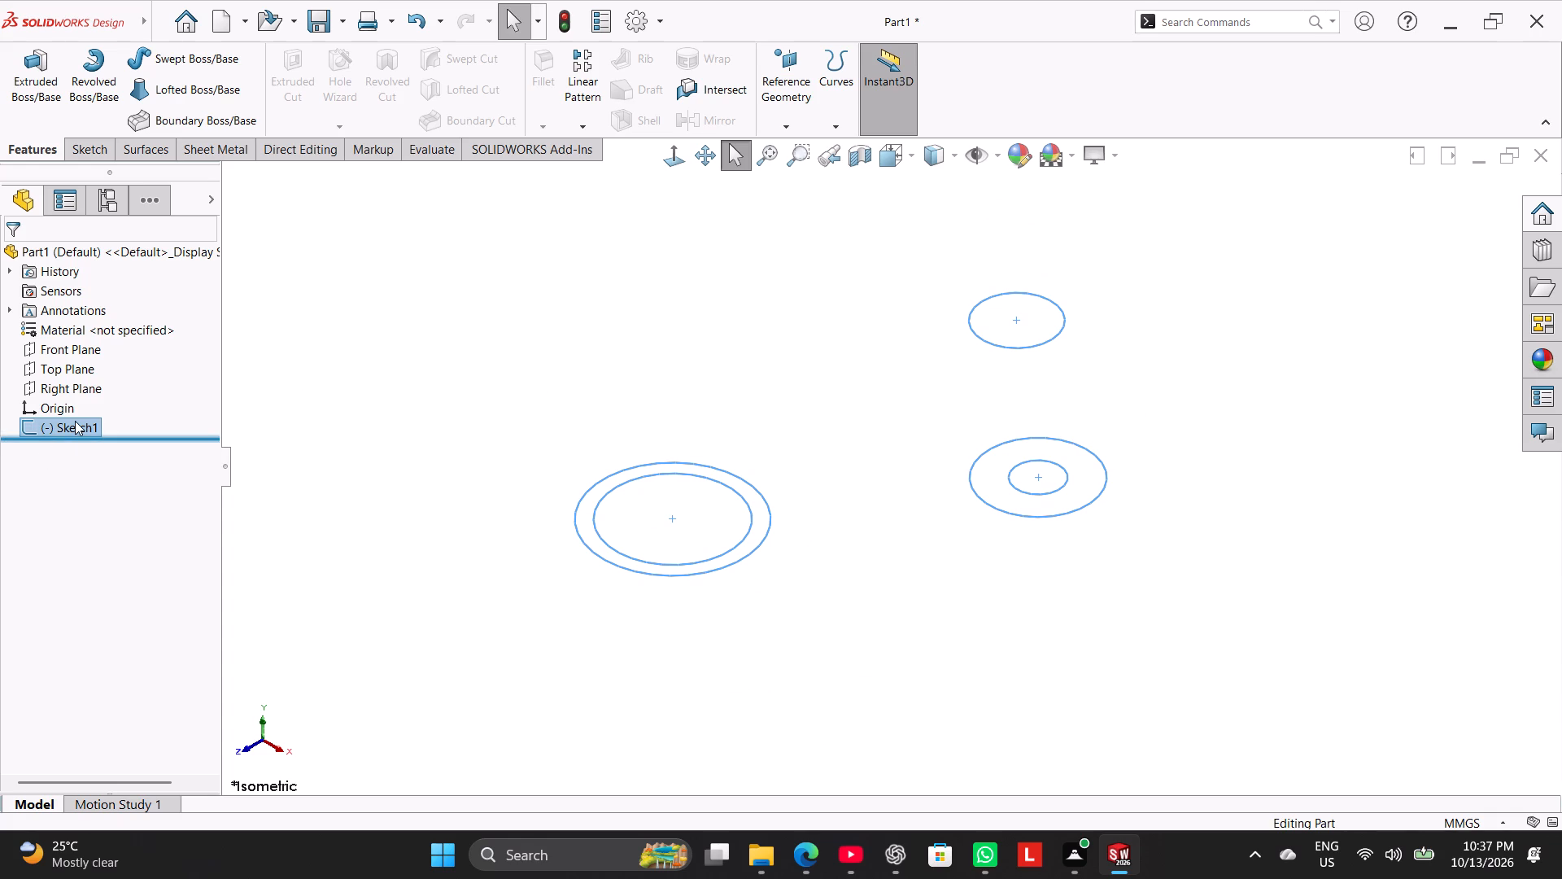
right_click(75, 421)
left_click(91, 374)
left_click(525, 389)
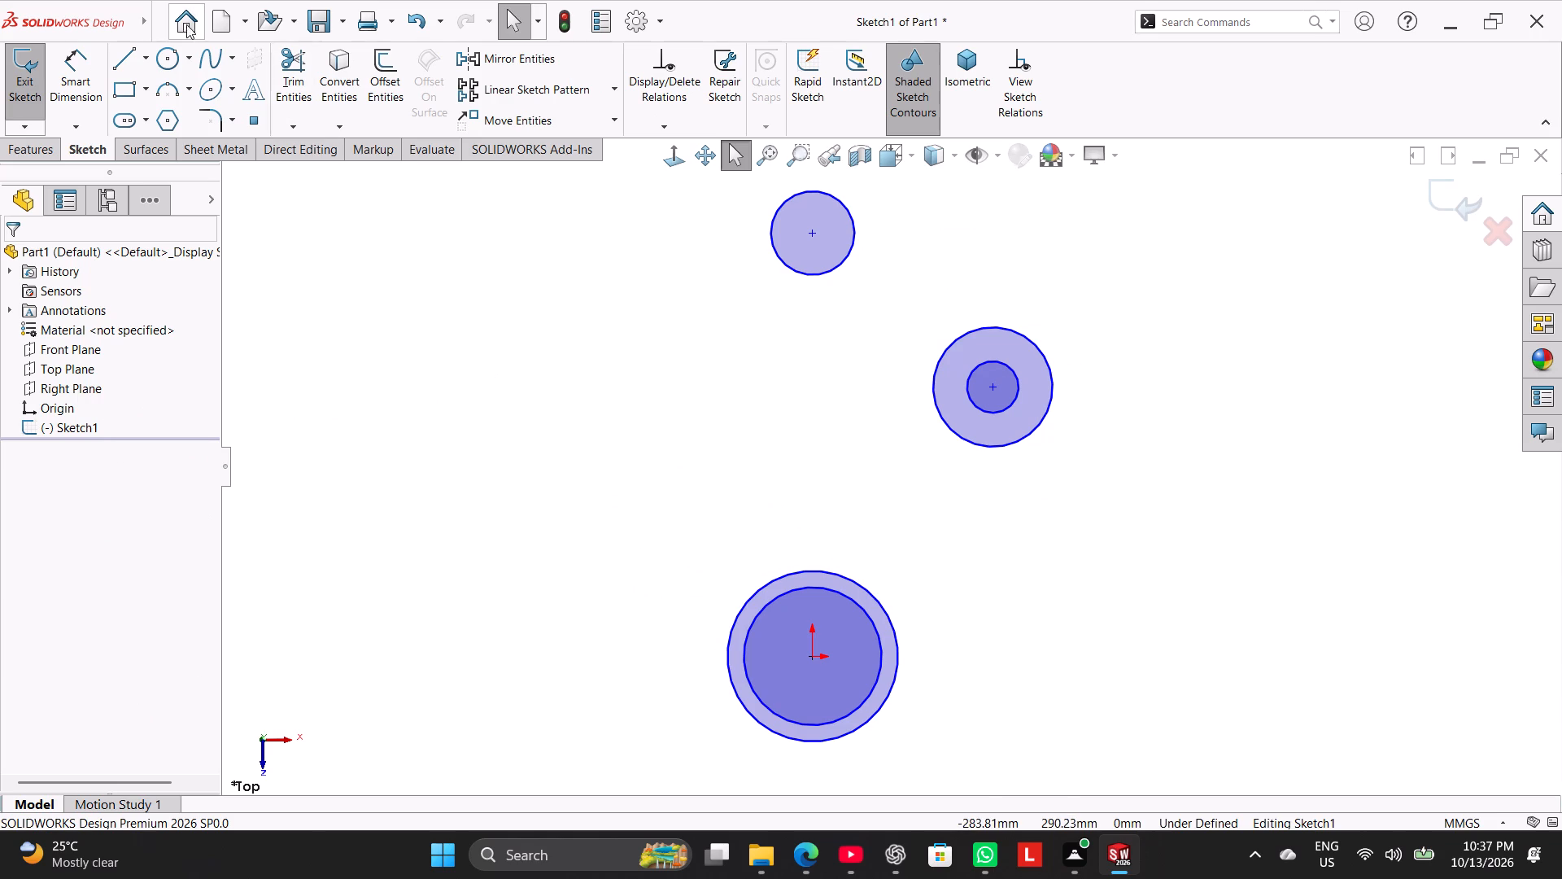
Draw a vertical centerline from the origin to the centre of the uppermost circle.
left_click(162, 57)
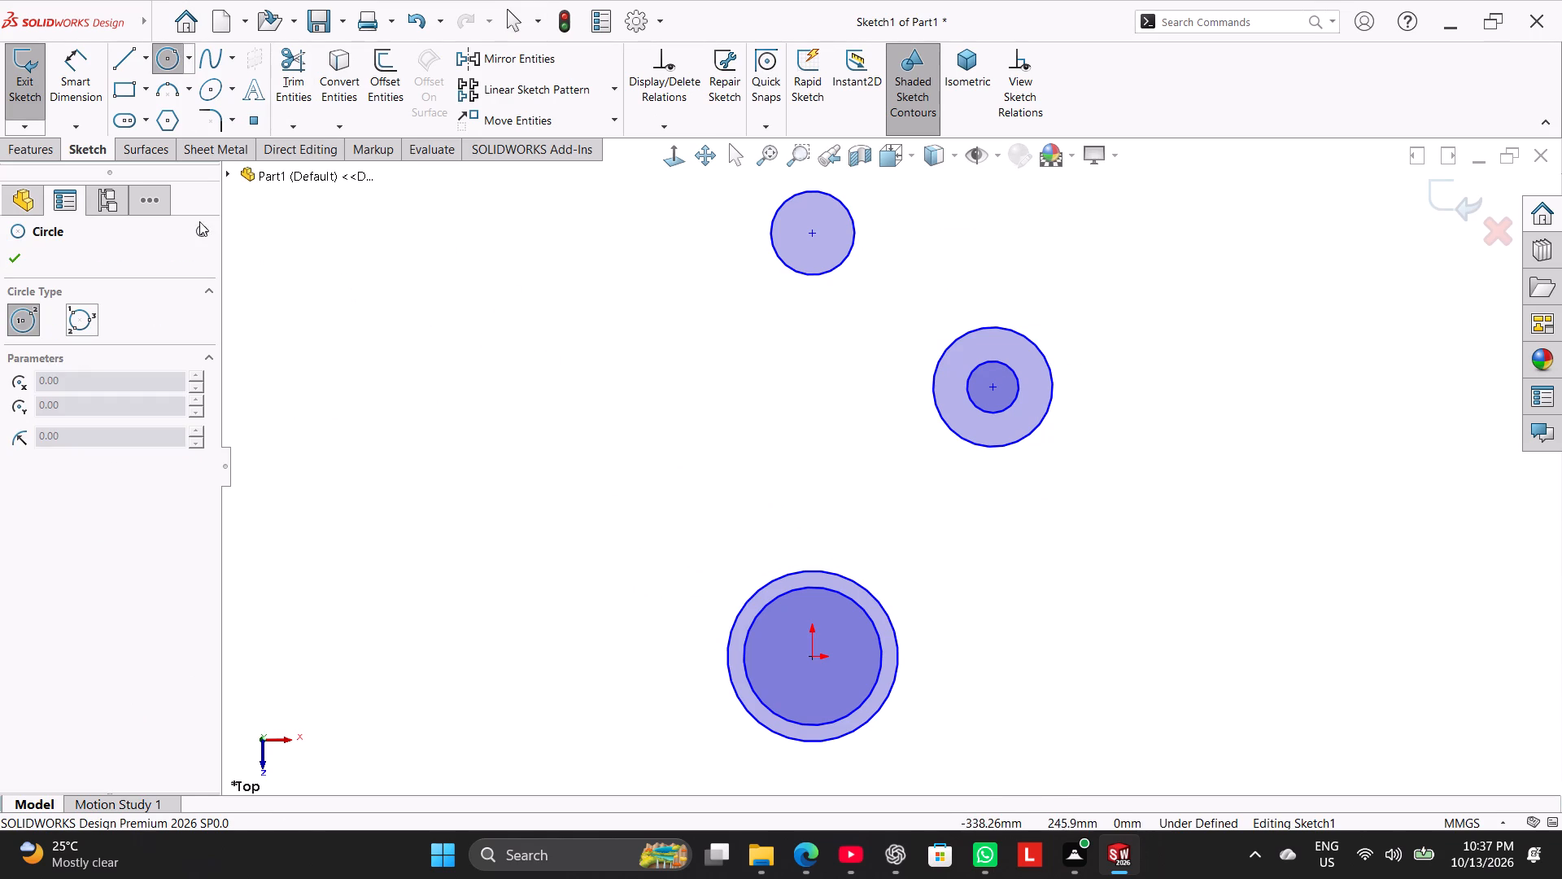
left_click(148, 59)
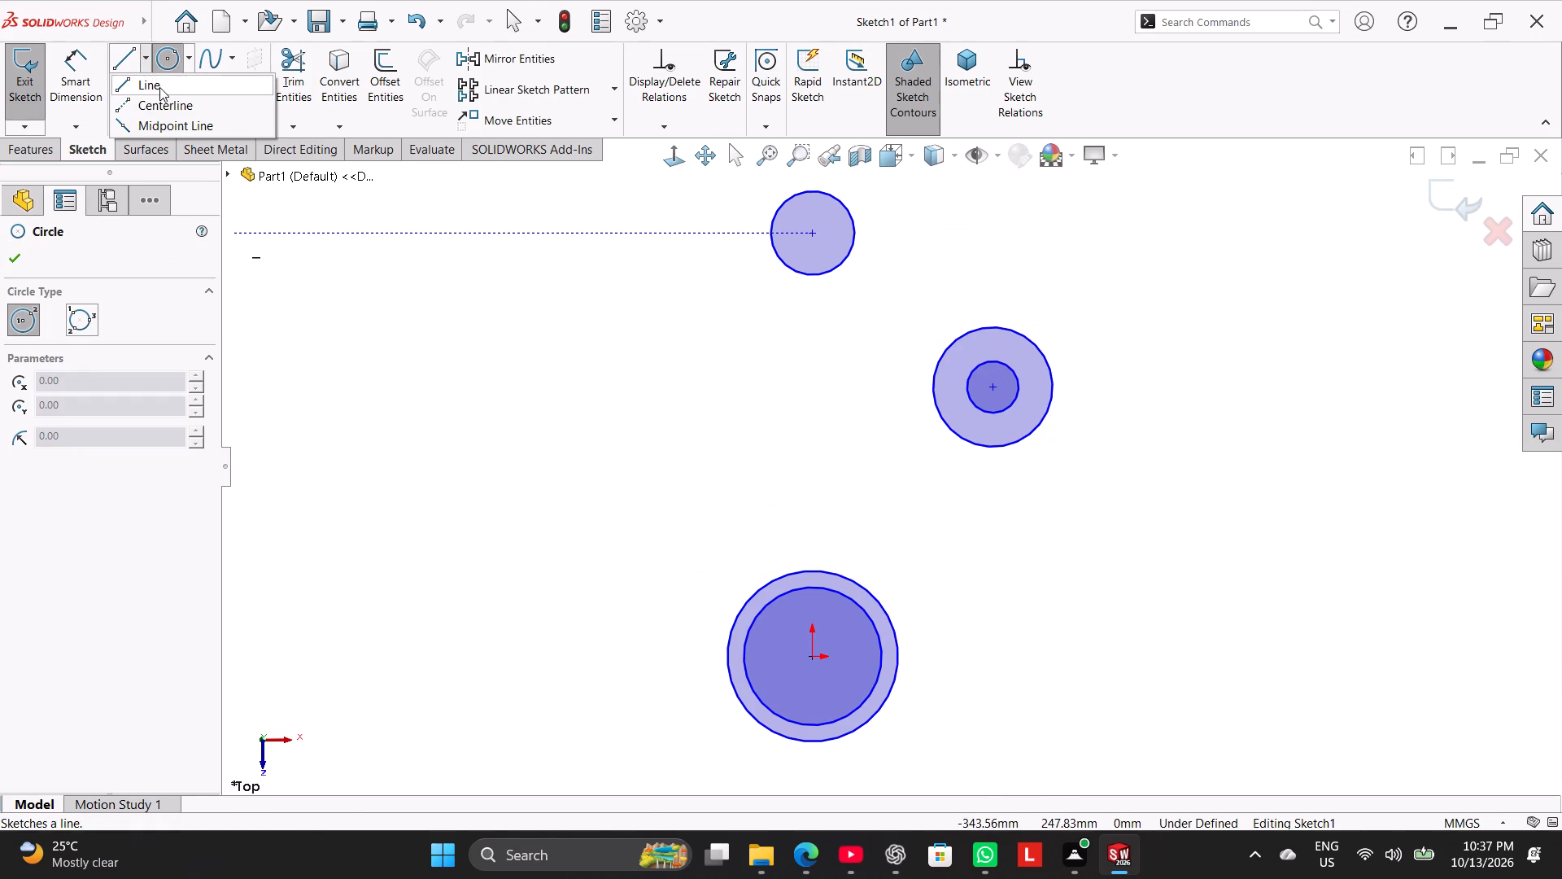
left_click(170, 100)
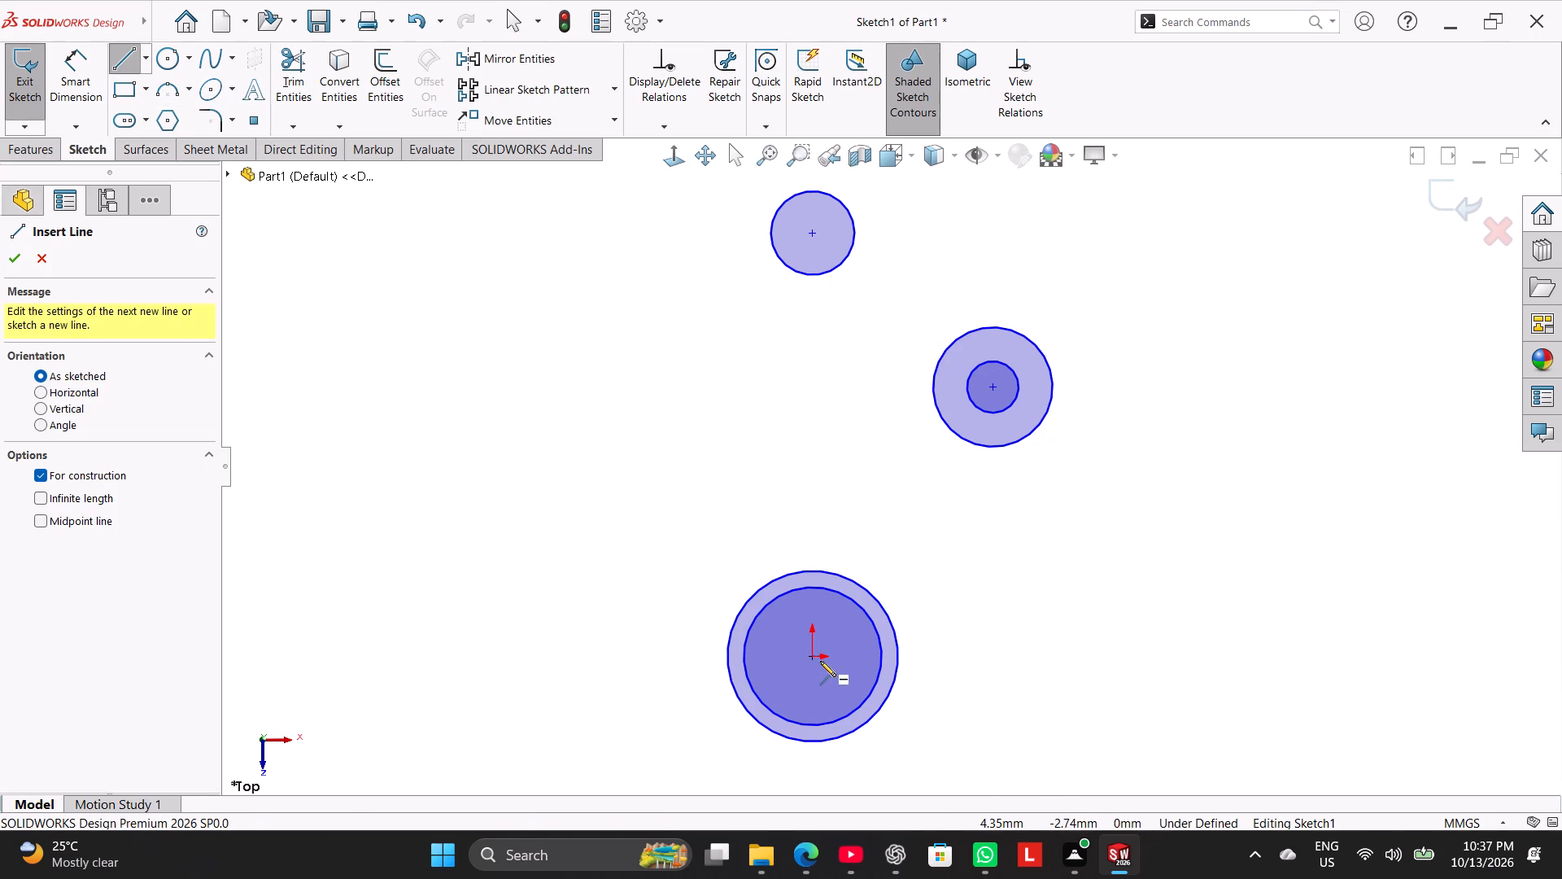
left_click(816, 658)
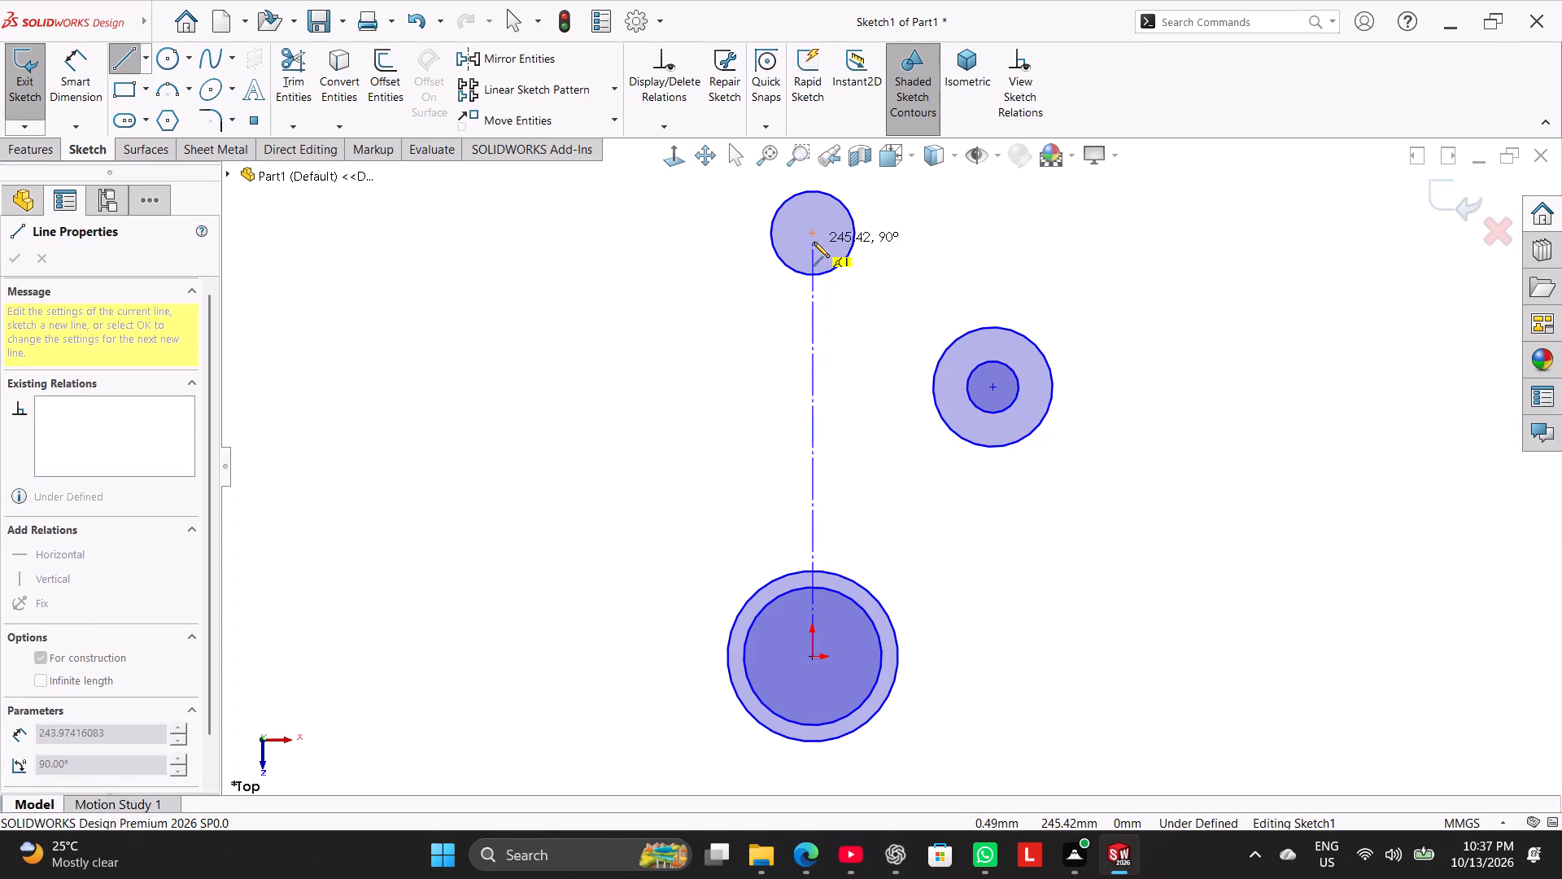
left_click(814, 236)
right_click(707, 362)
left_click(731, 376)
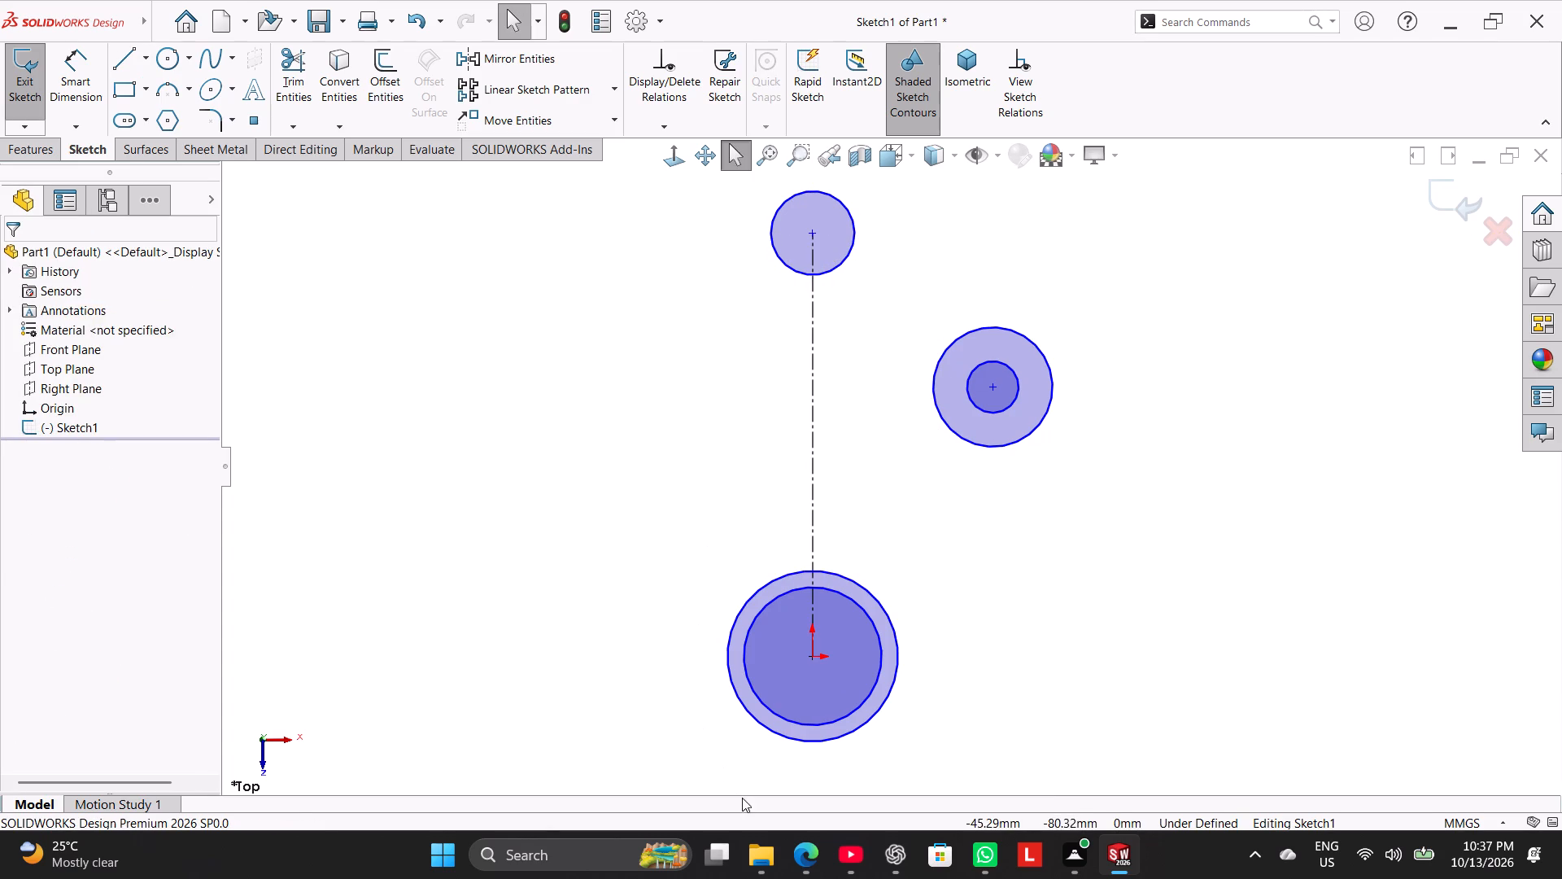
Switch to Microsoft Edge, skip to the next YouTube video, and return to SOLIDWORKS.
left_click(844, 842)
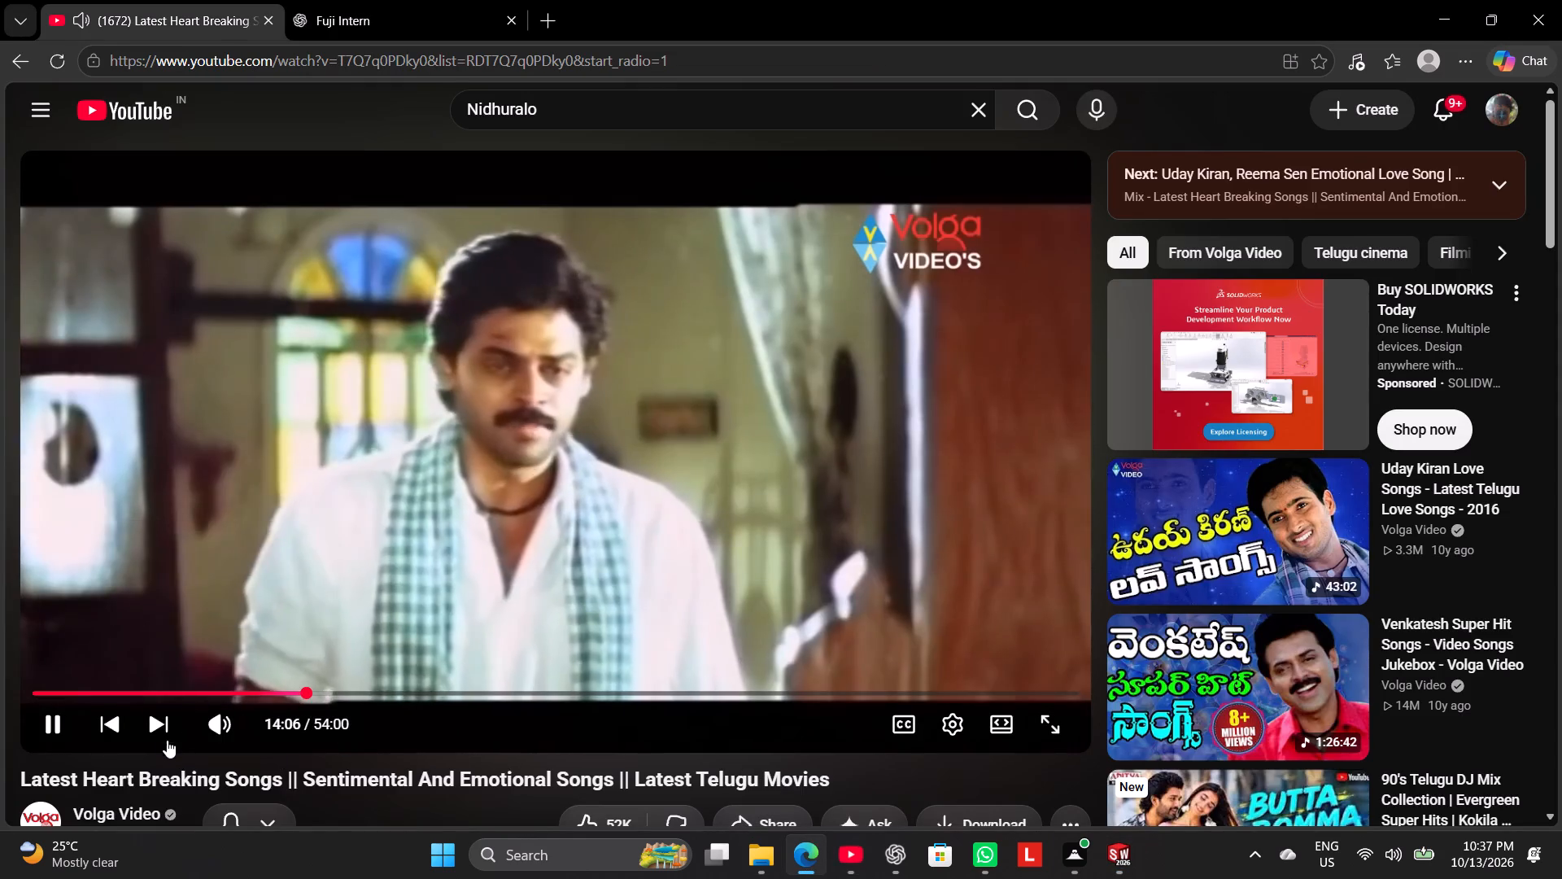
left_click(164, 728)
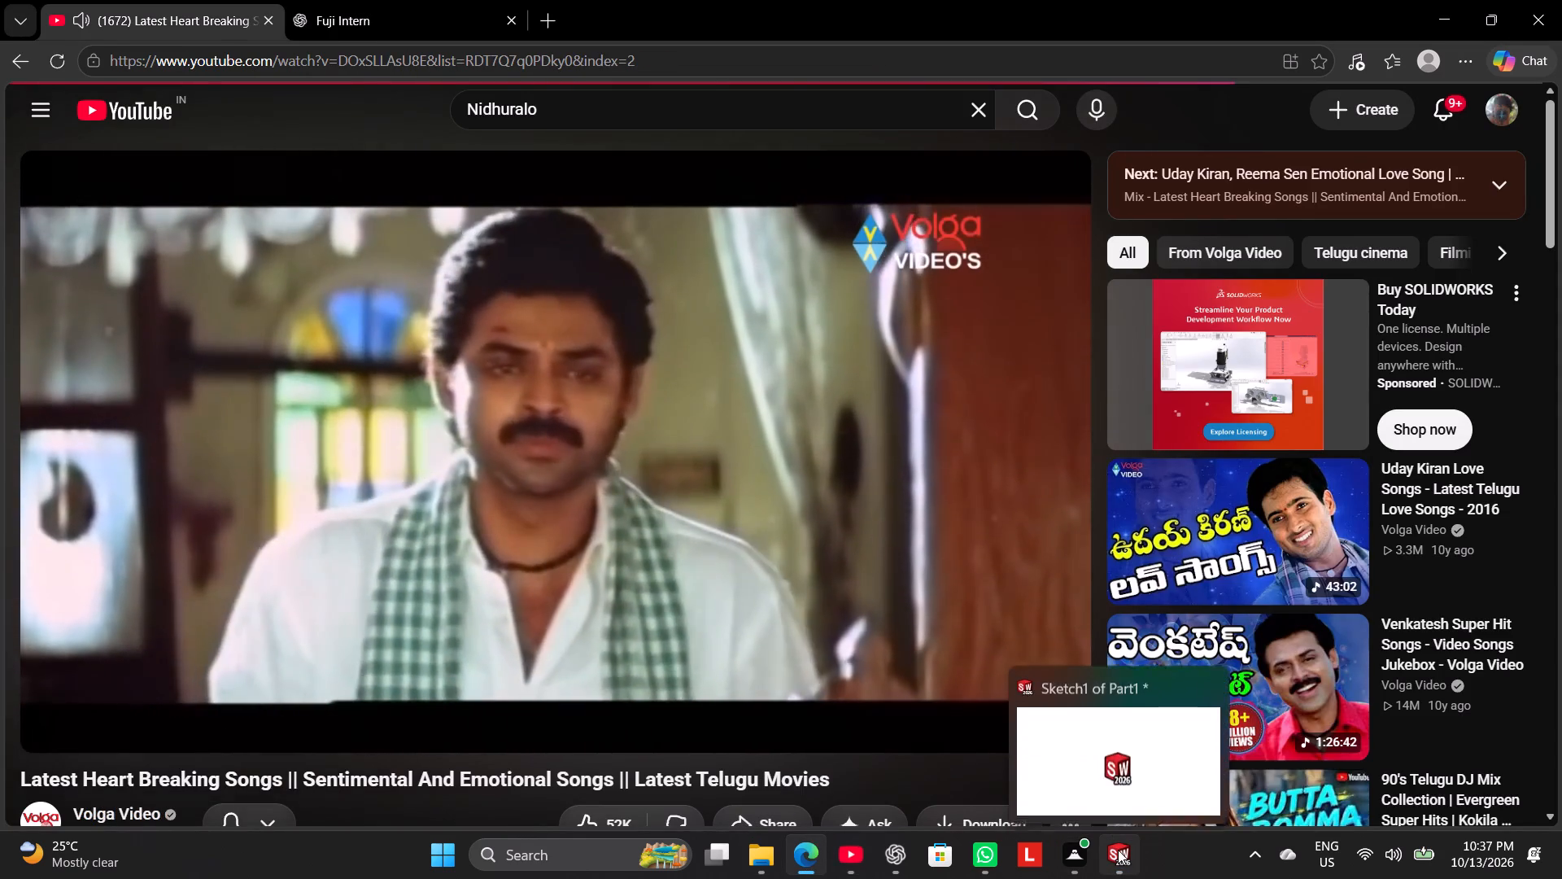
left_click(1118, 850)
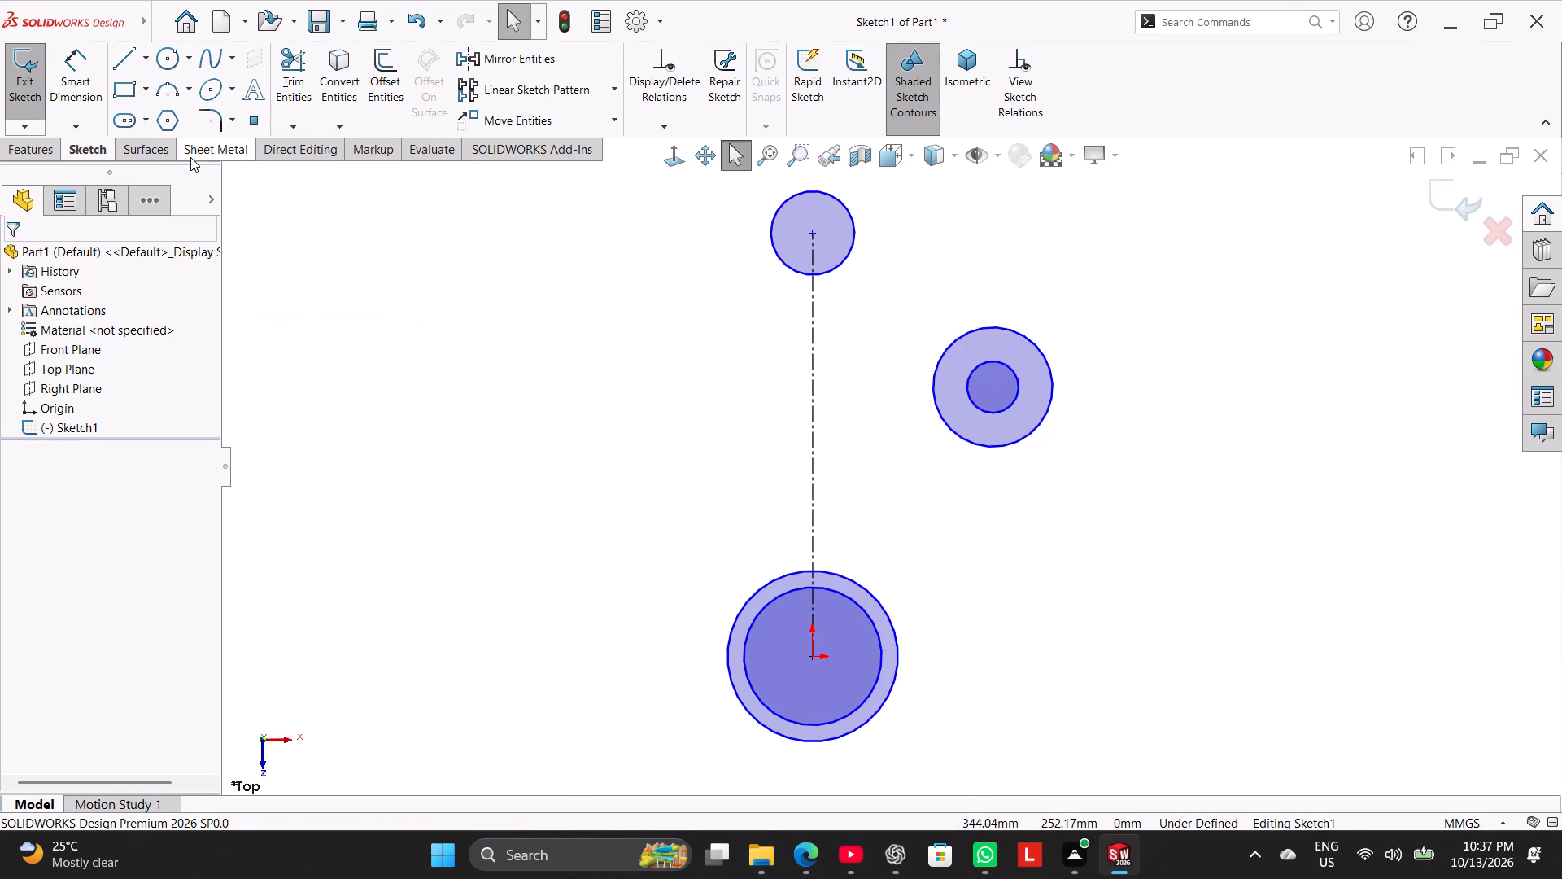
Dimension the vertical distance from the origin to the centre of the offset concentric circles as 50 mm.
left_click(72, 89)
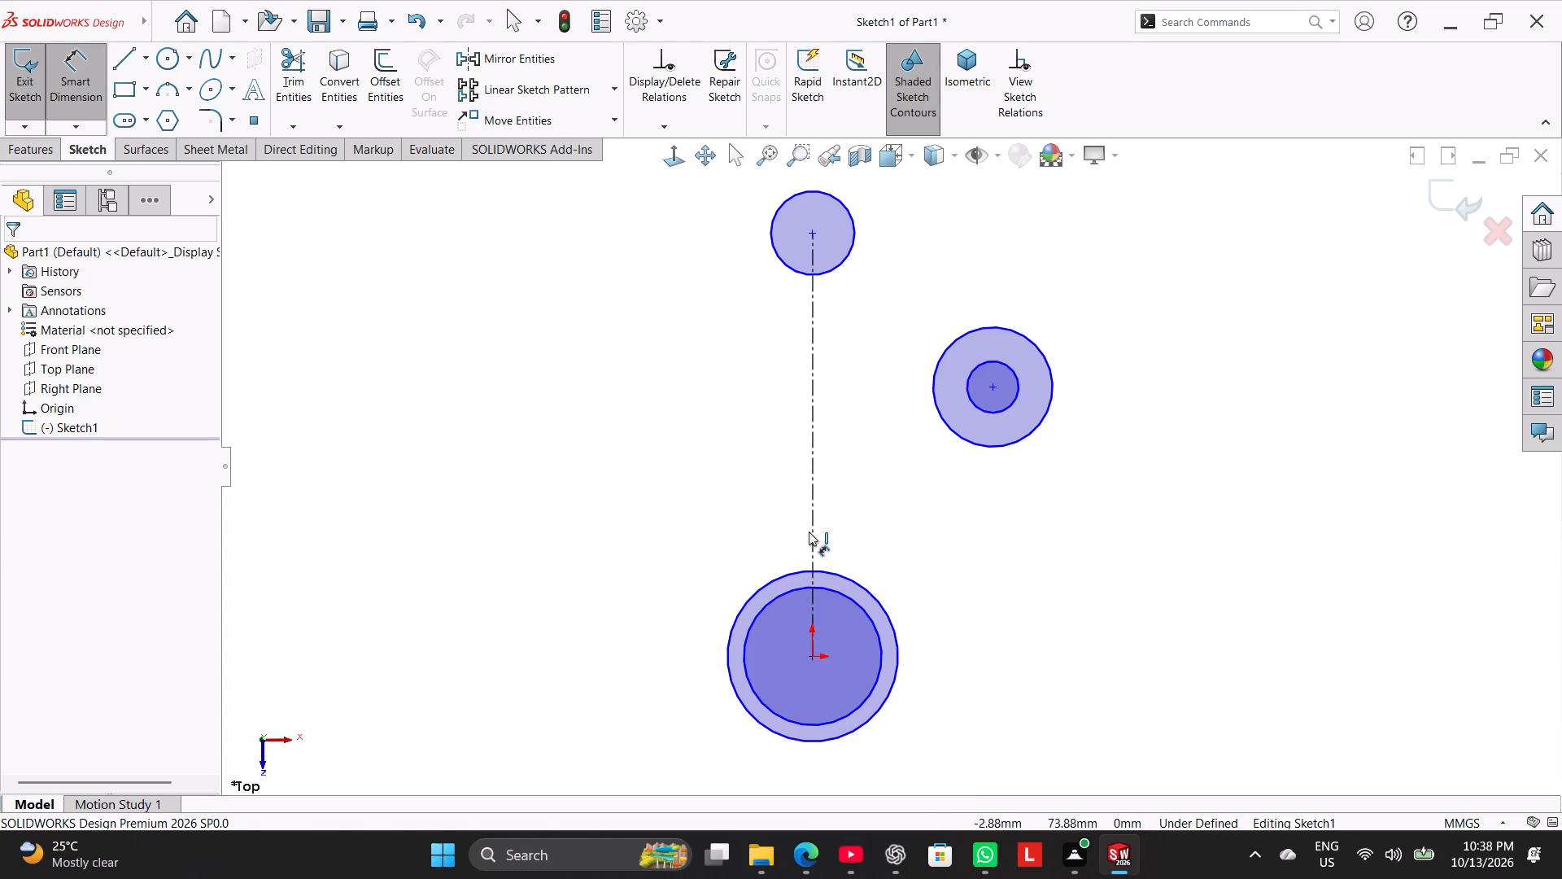
left_click(811, 658)
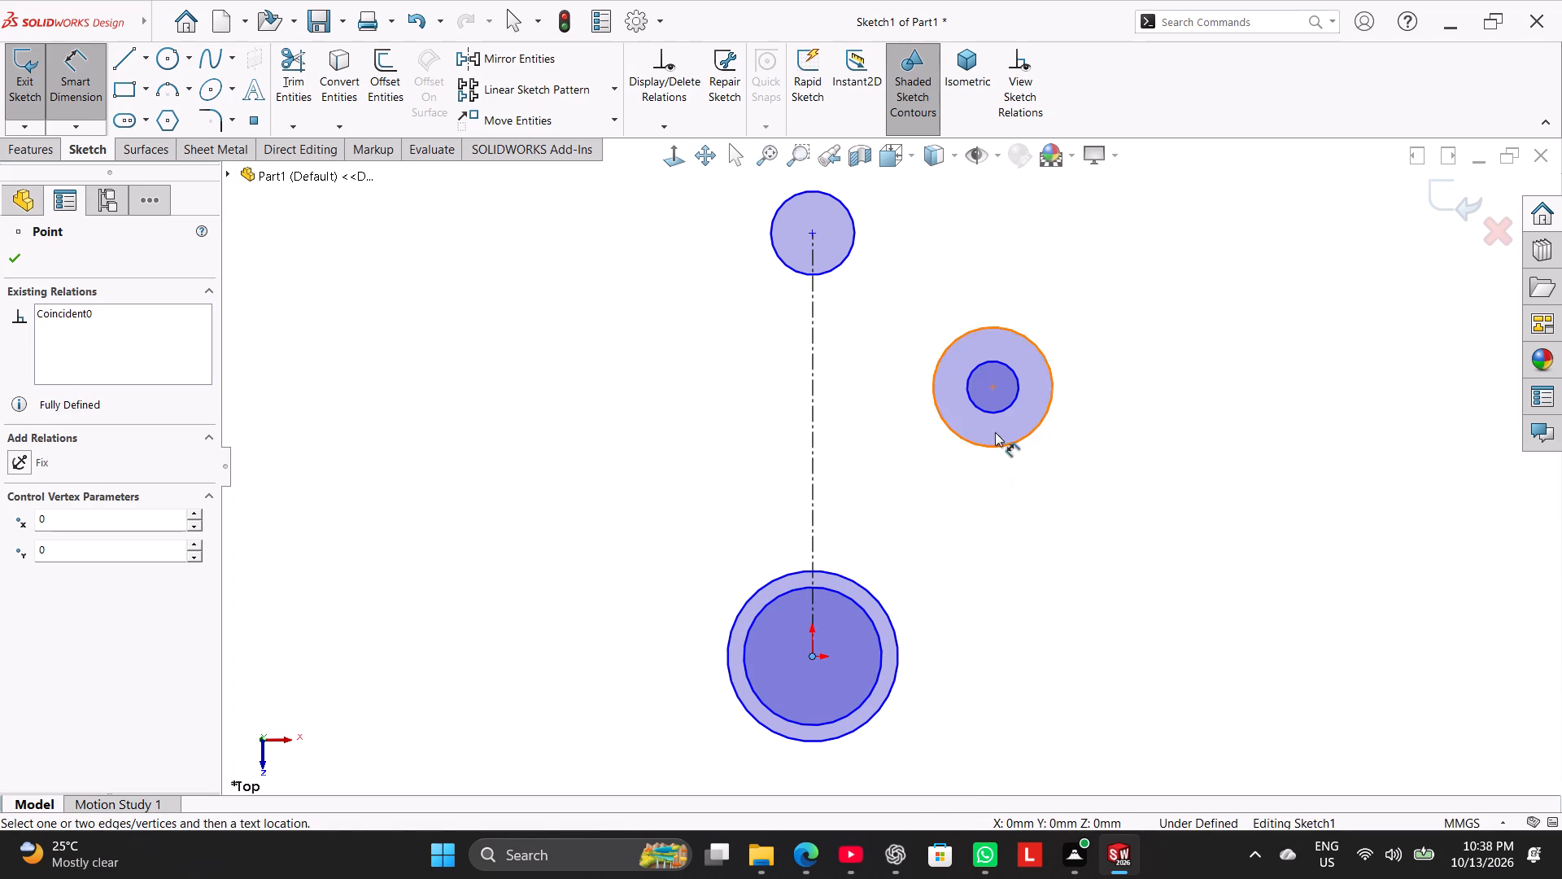
left_click(997, 386)
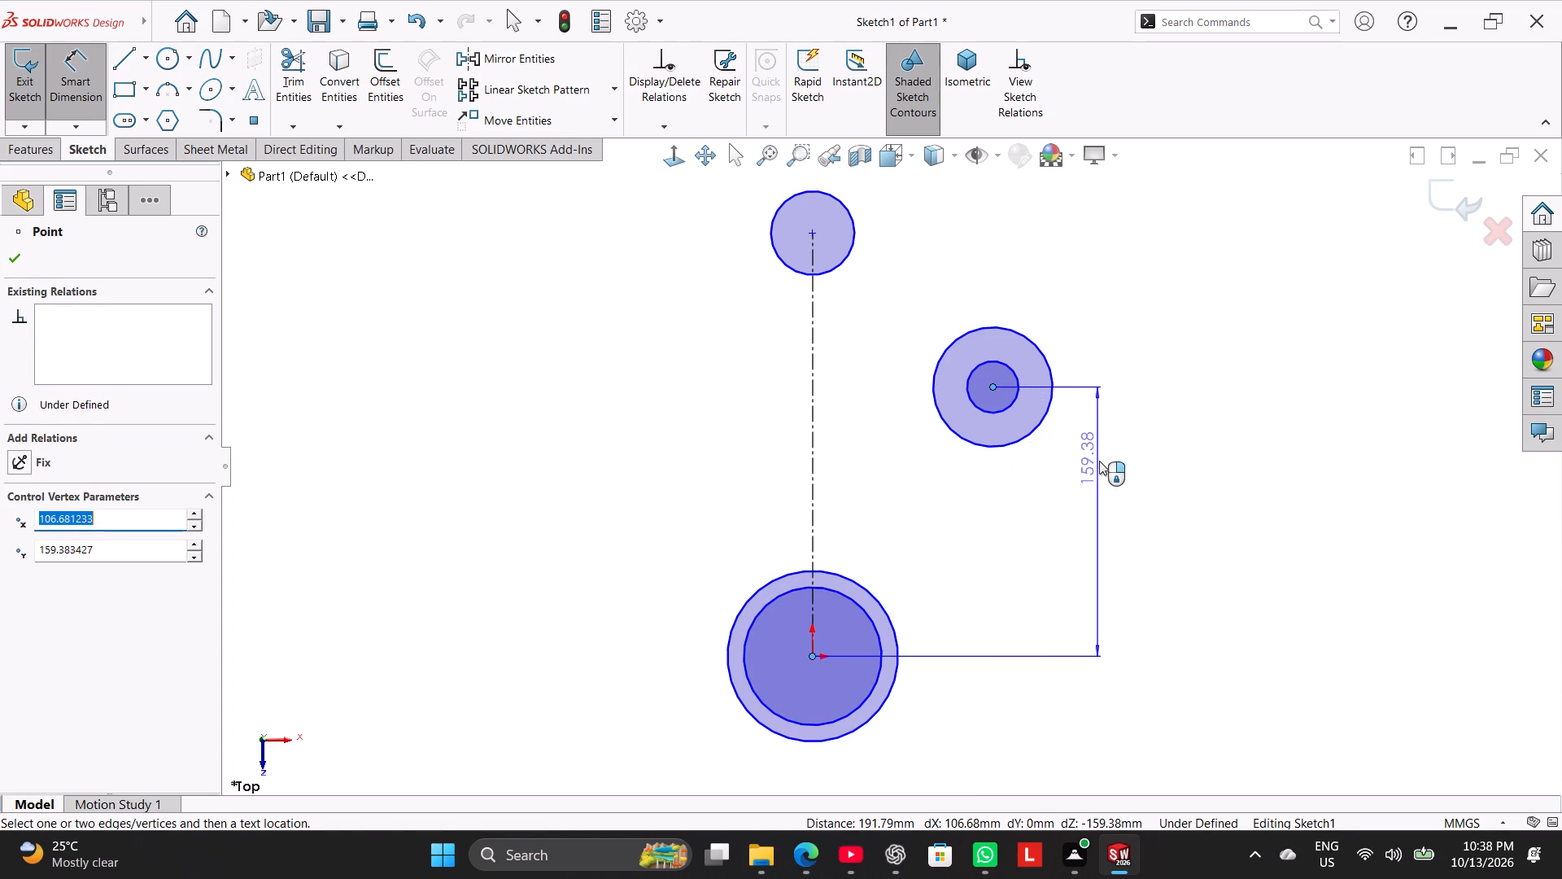
left_click(1099, 461)
type("50")
key("Return")
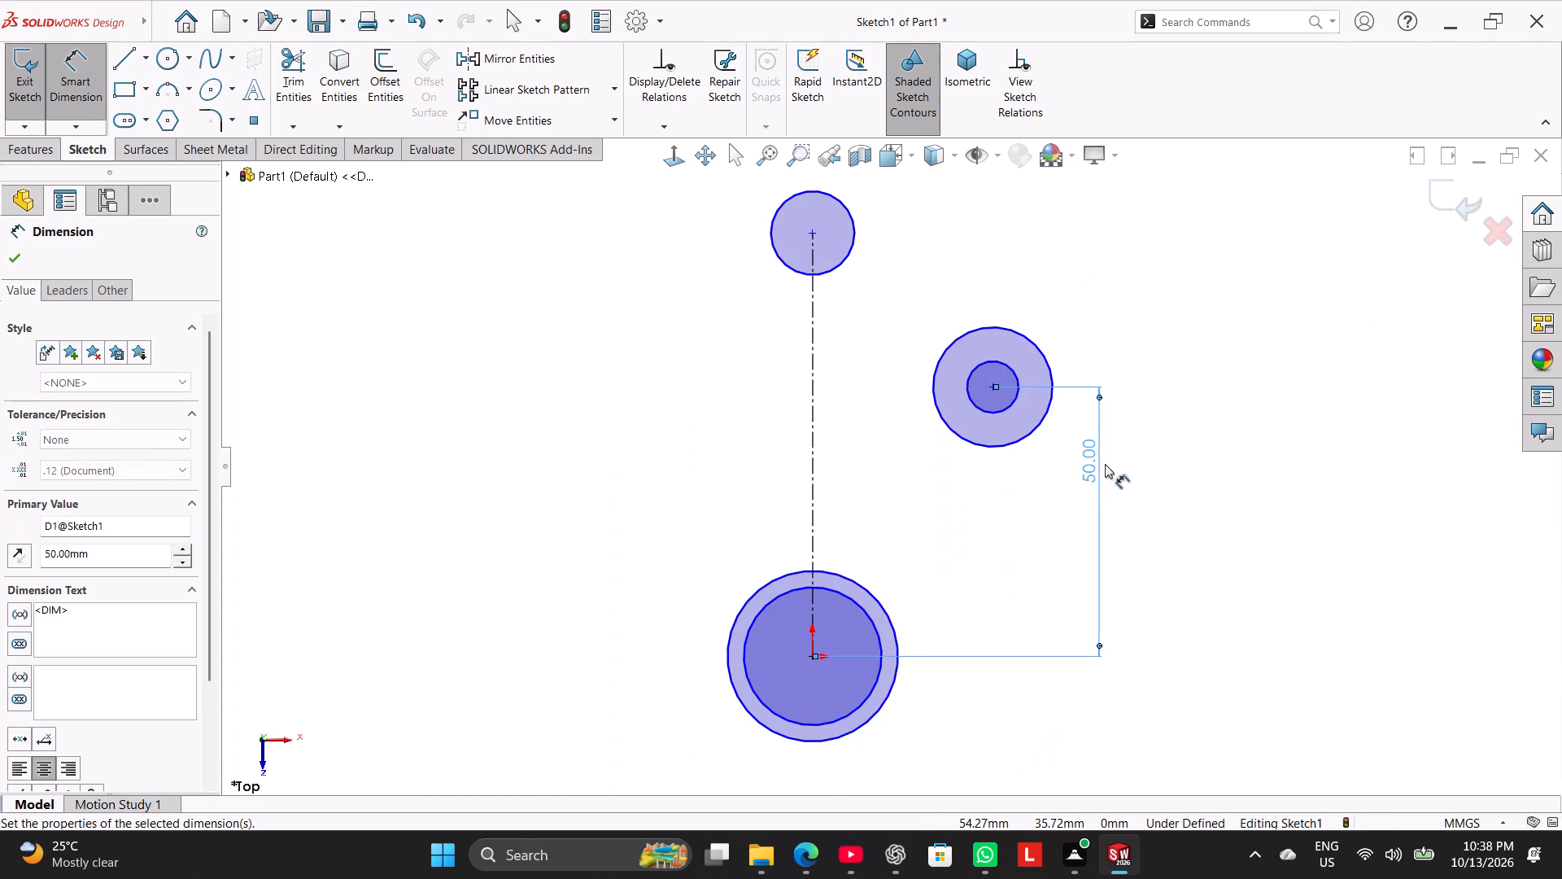
Dimension the vertical distance between the centres of the offset concentric circles and the uppermost circle as 35 mm.
left_click(988, 388)
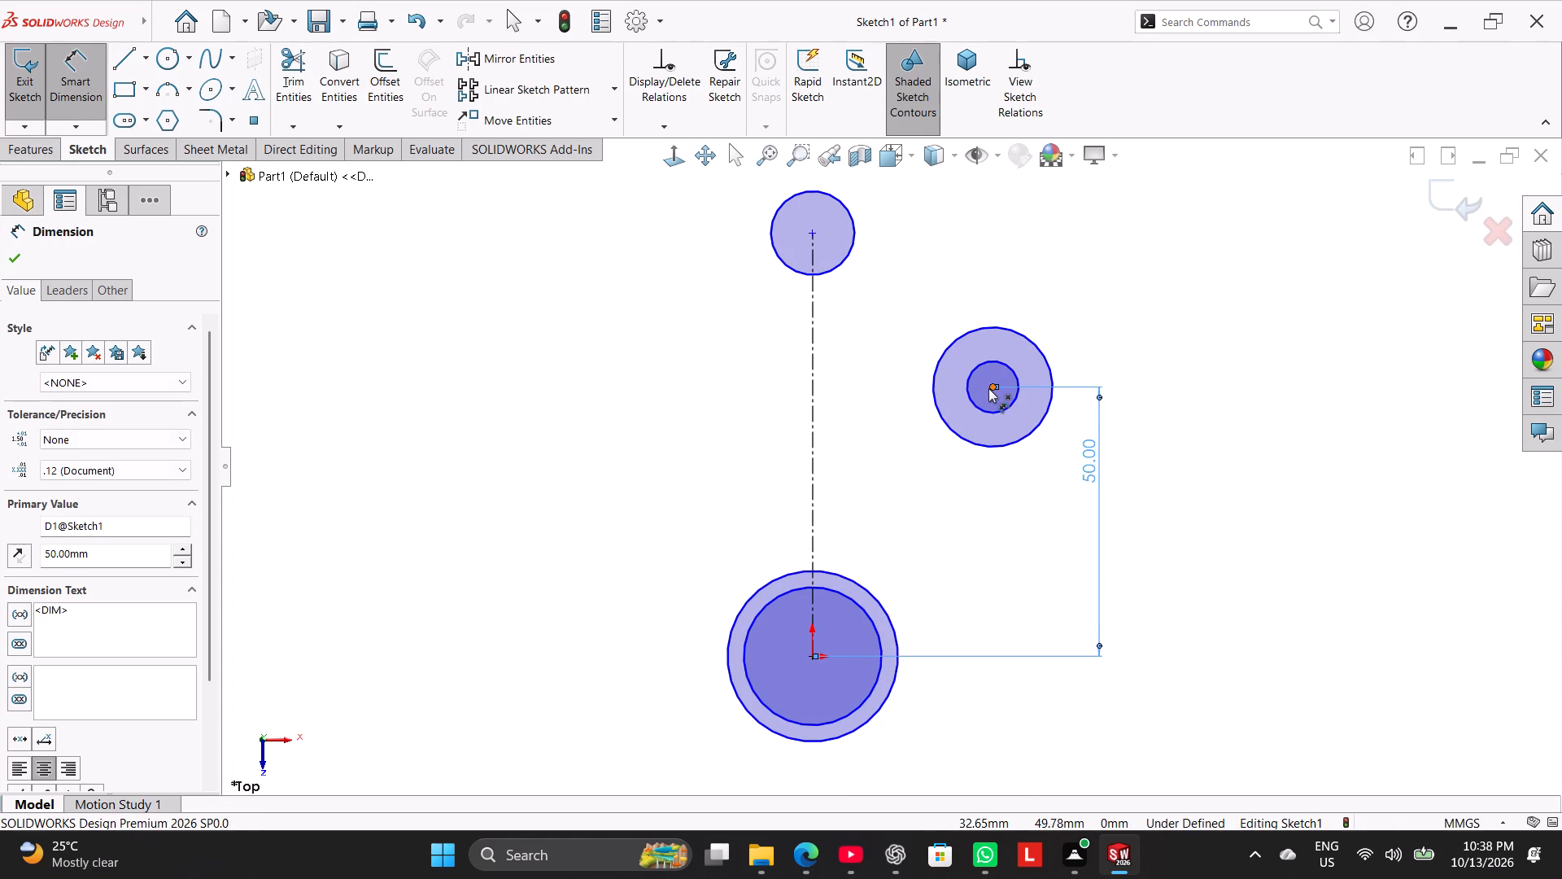
left_click(809, 237)
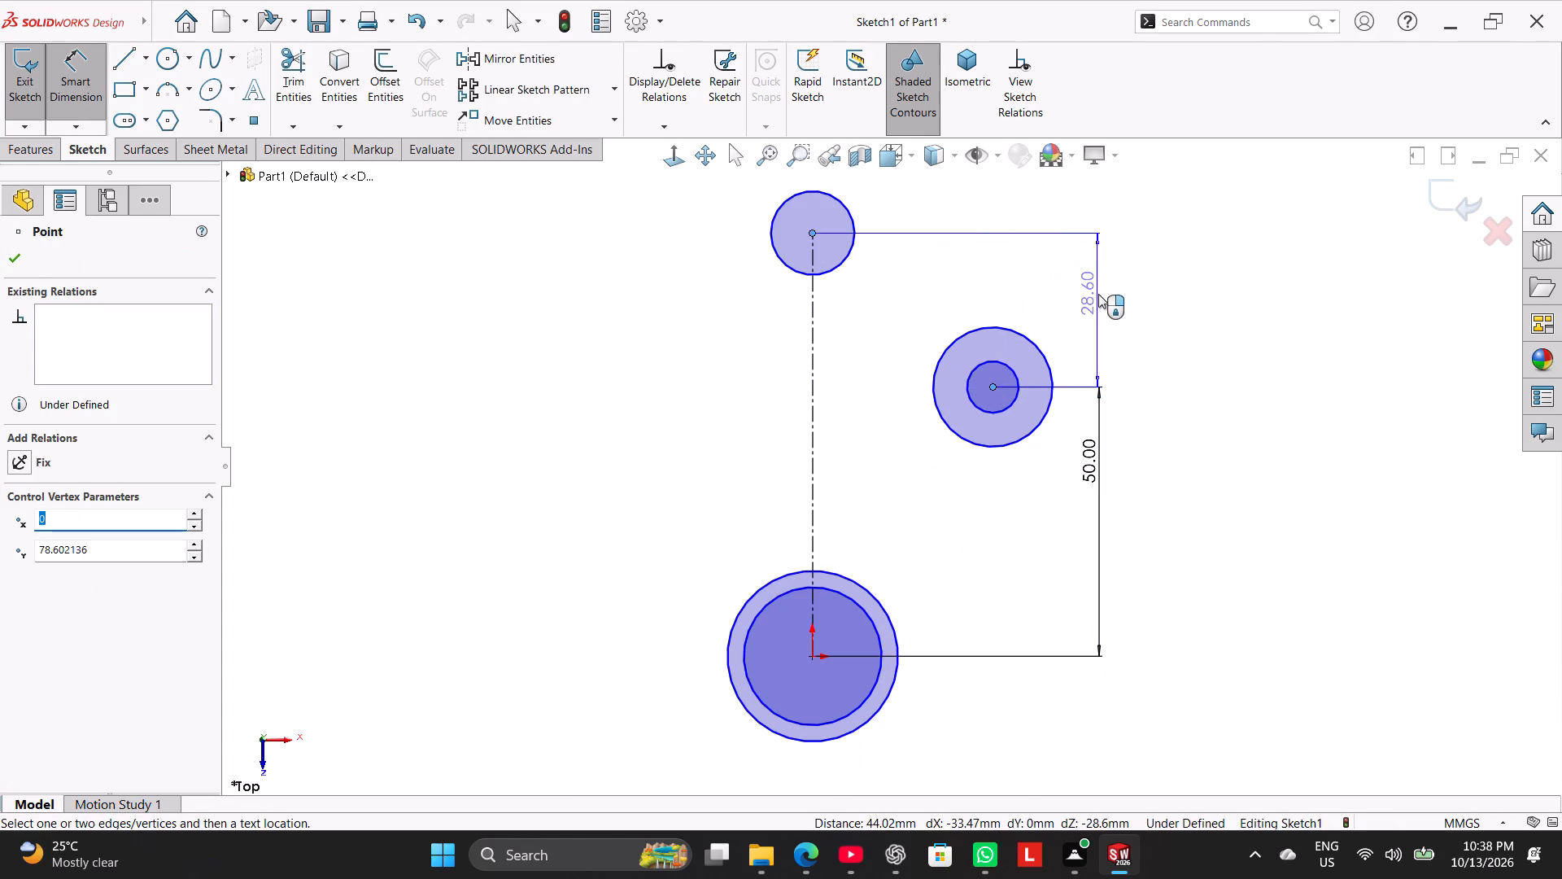
left_click(1098, 294)
type("35")
key("Return")
right_click(548, 383)
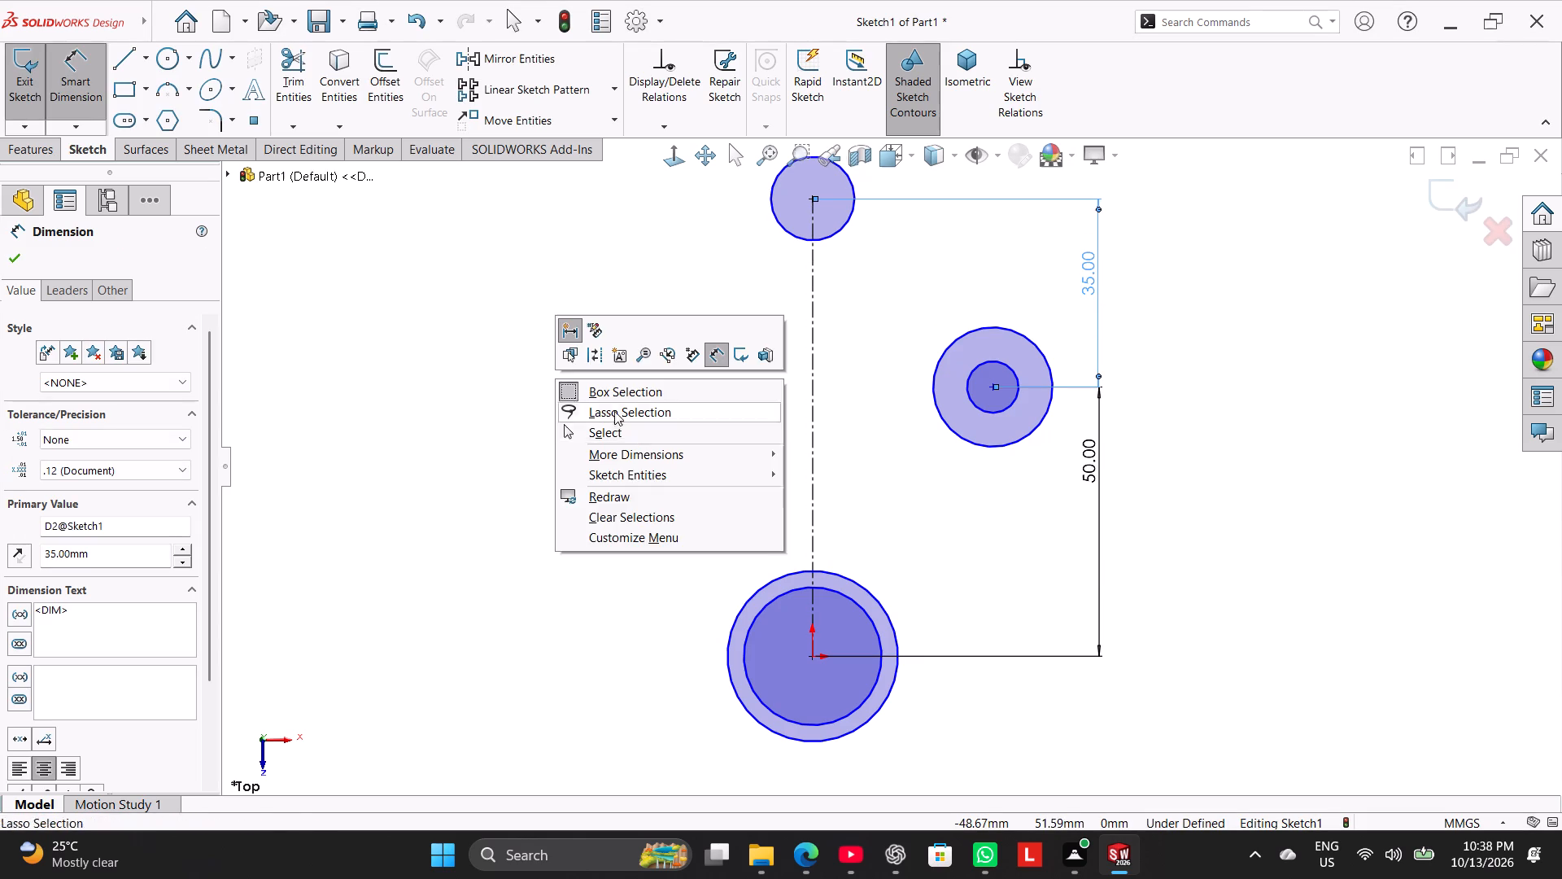
left_click(639, 437)
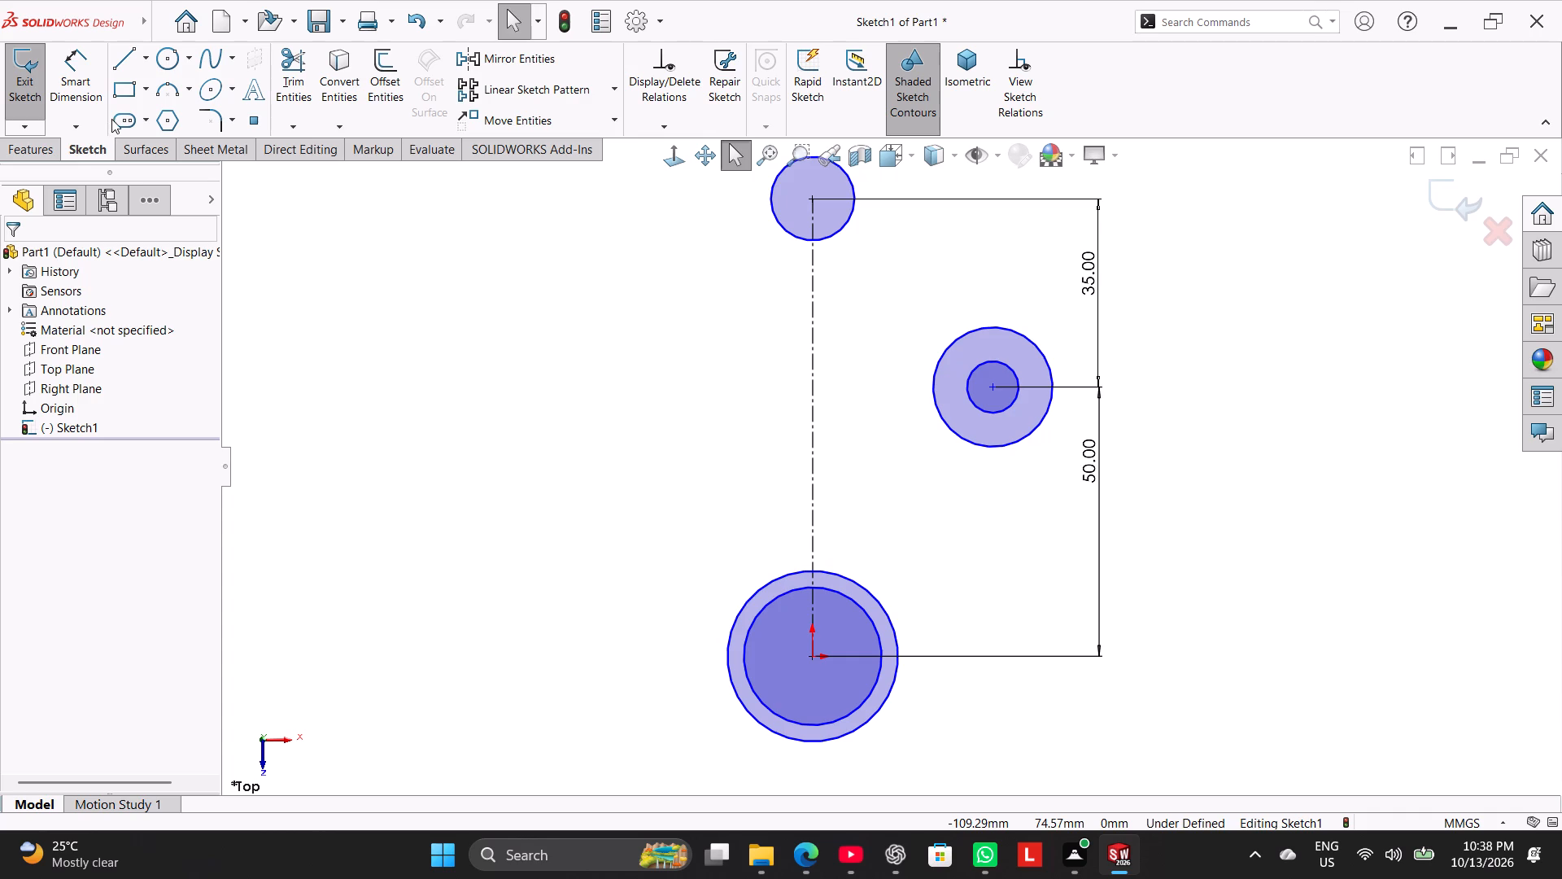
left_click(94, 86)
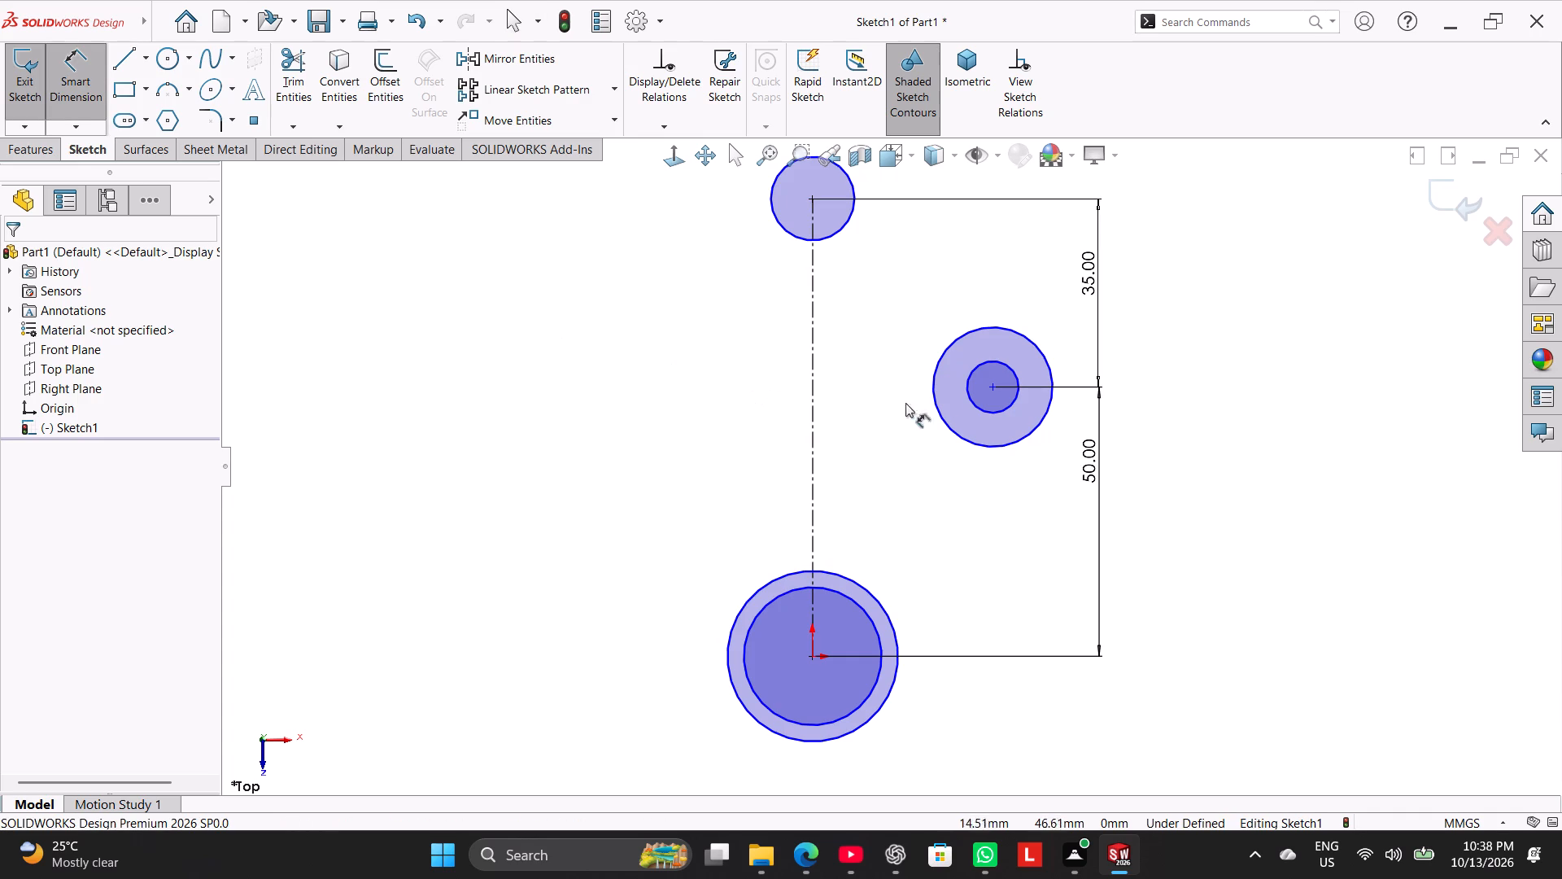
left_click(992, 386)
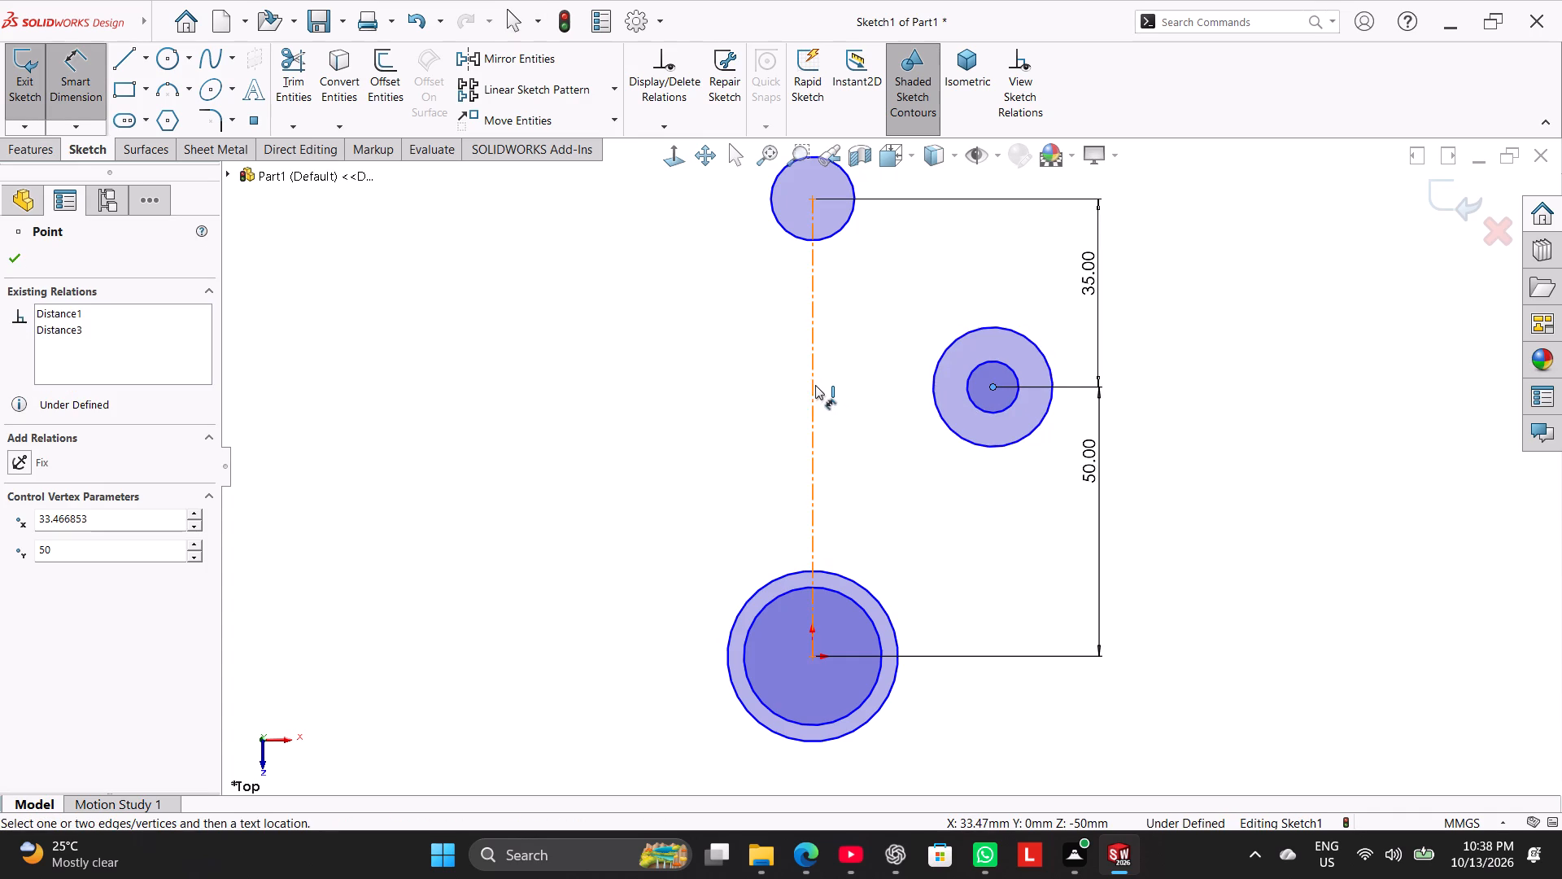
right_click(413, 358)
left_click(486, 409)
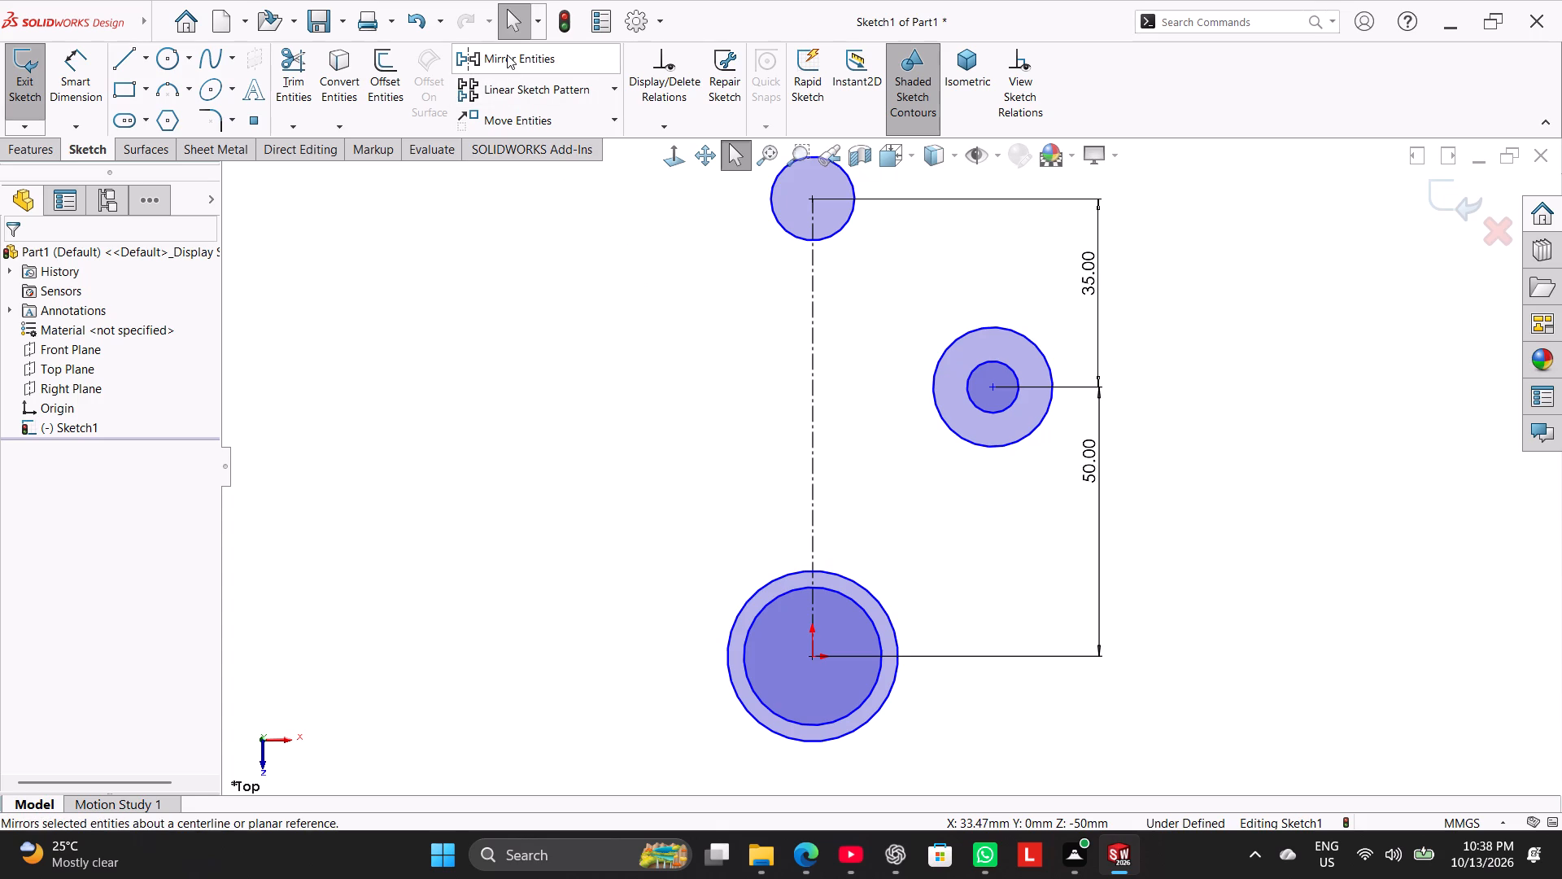
Mirror the two offset concentric circles about the vertical centerline.
left_click(1005, 335, "ctrl")
left_click(1008, 371, "ctrl")
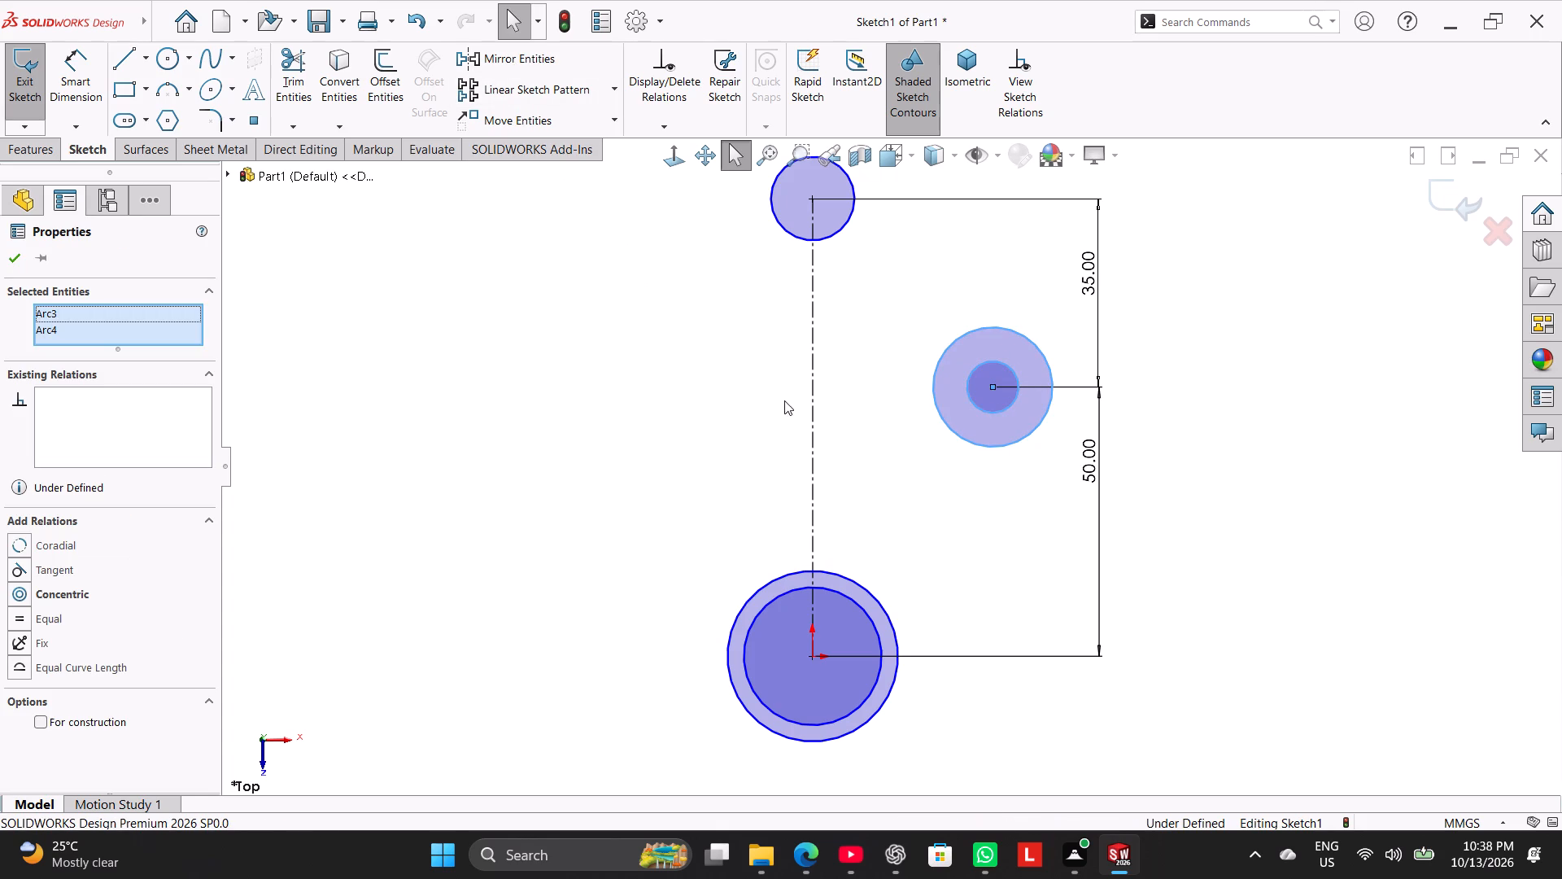
left_click(812, 397, "ctrl")
left_click(538, 58, "ctrl")
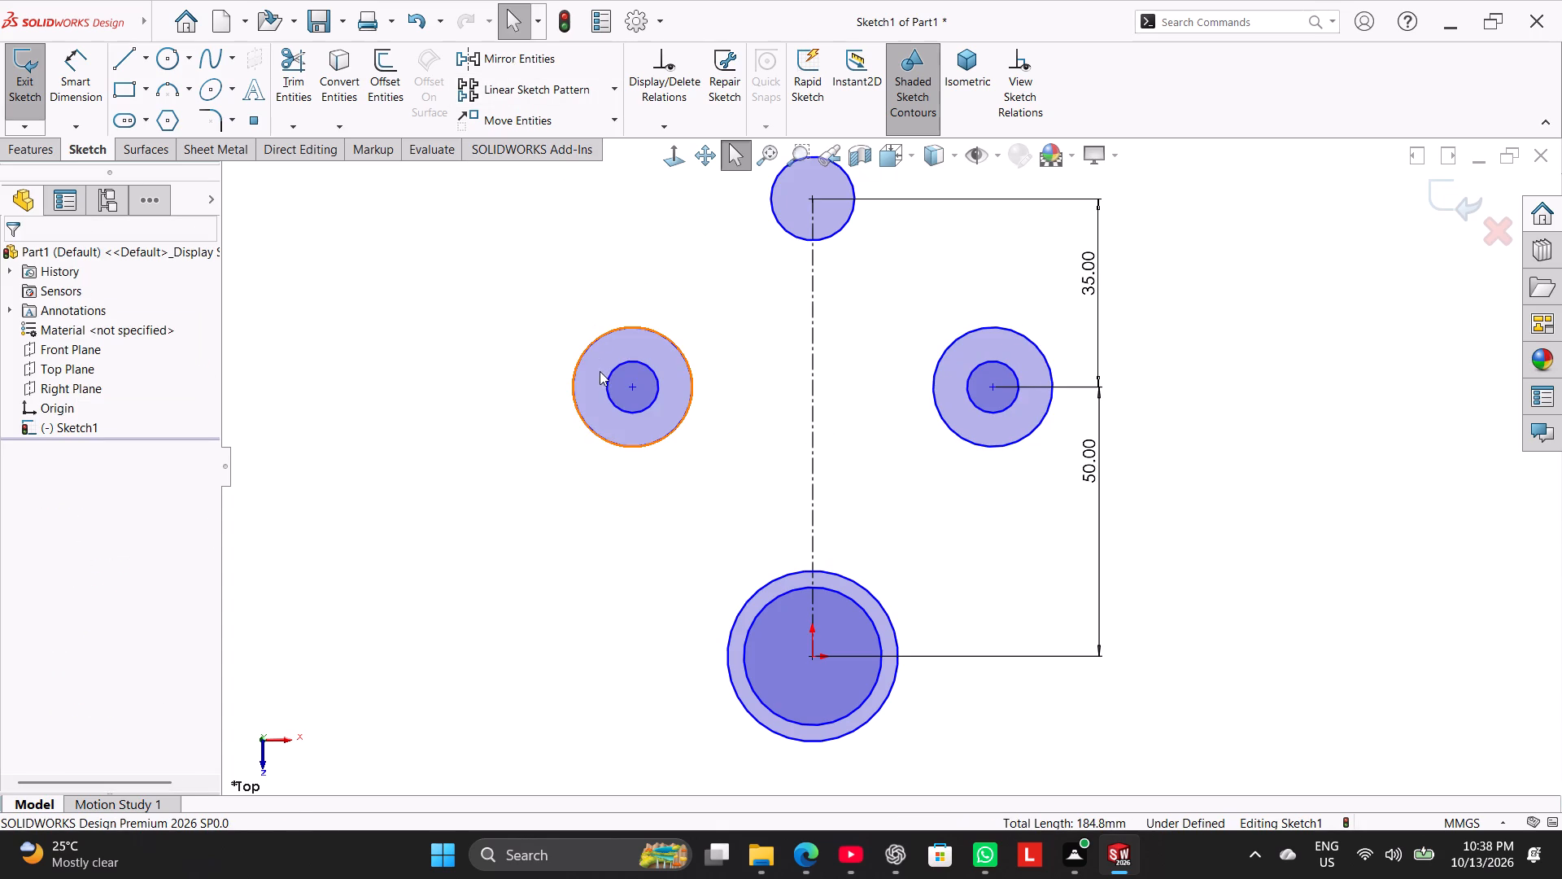
Dimension the horizontal distance between the centres of the two mirrored concentric circle pairs as 75 mm.
left_click(88, 79)
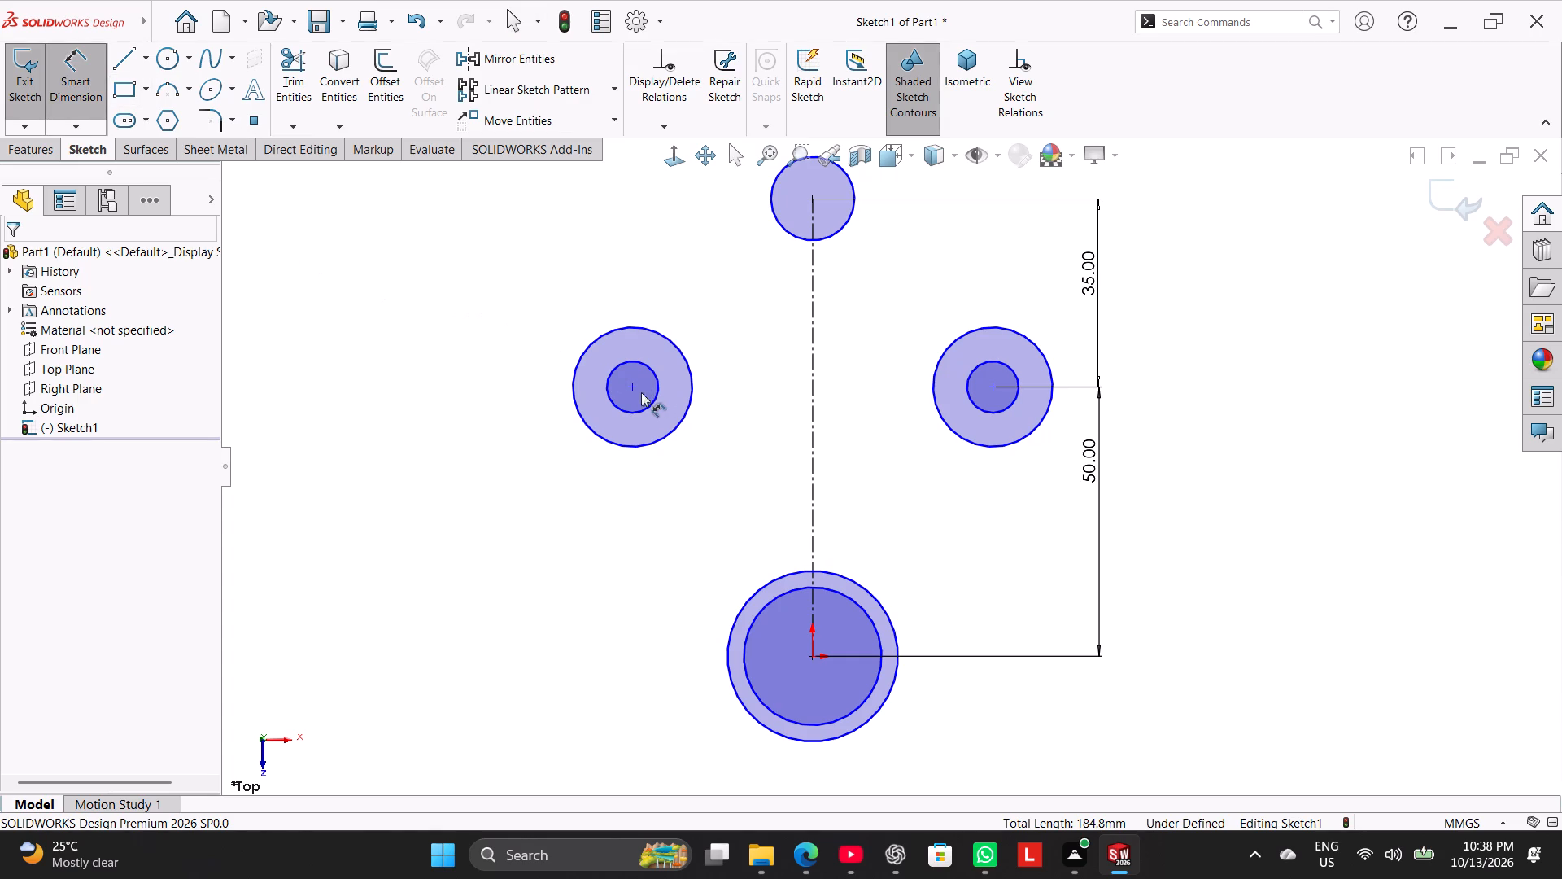
left_click(630, 390)
left_click(991, 391)
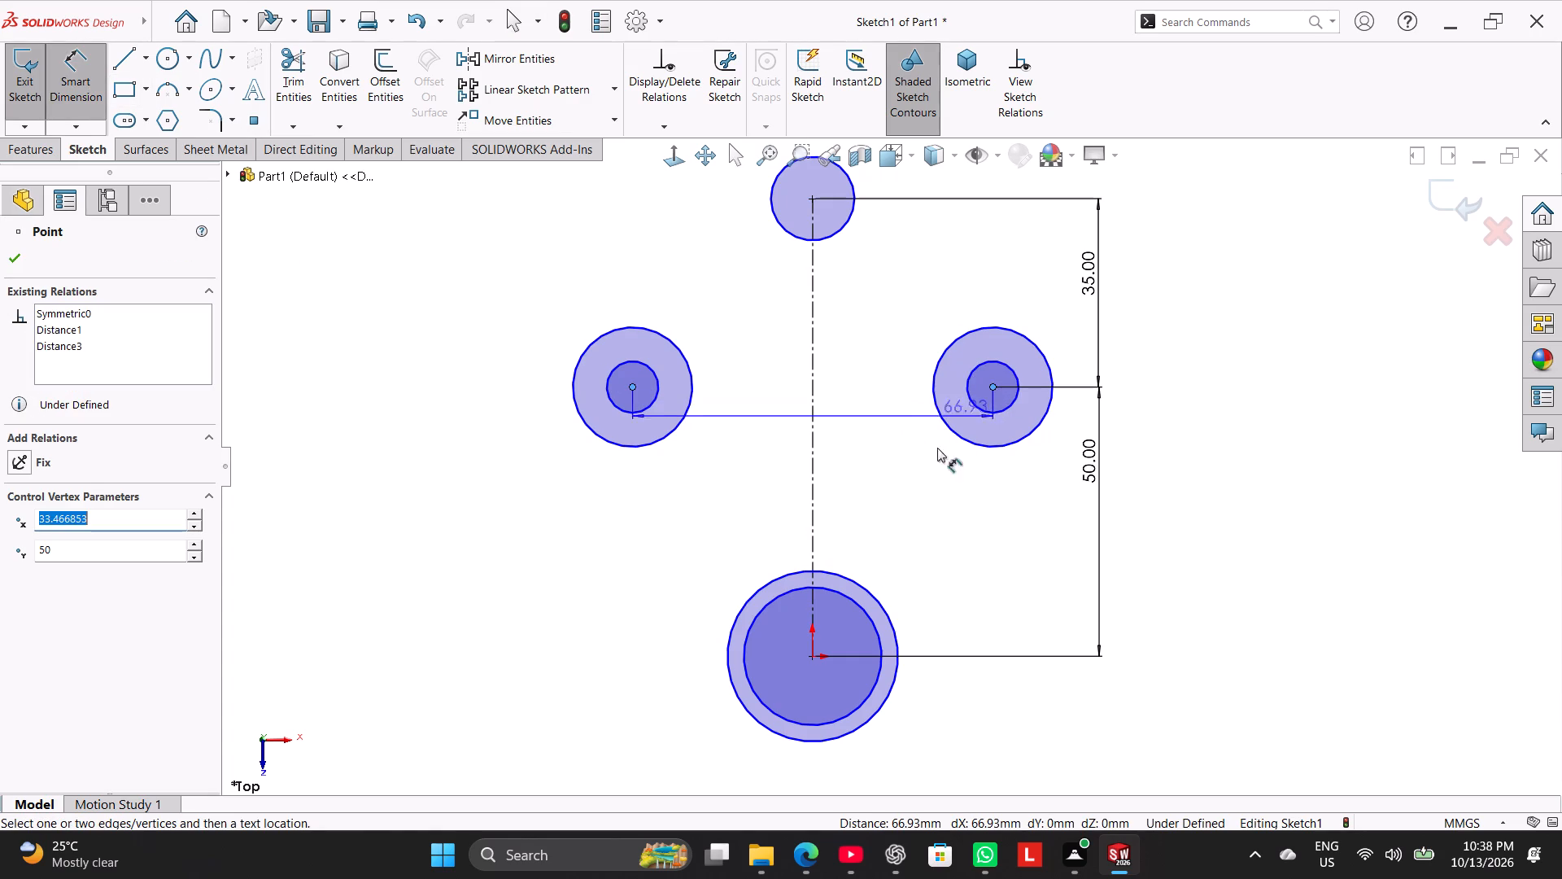
left_click(844, 474)
type("75")
key("Return")
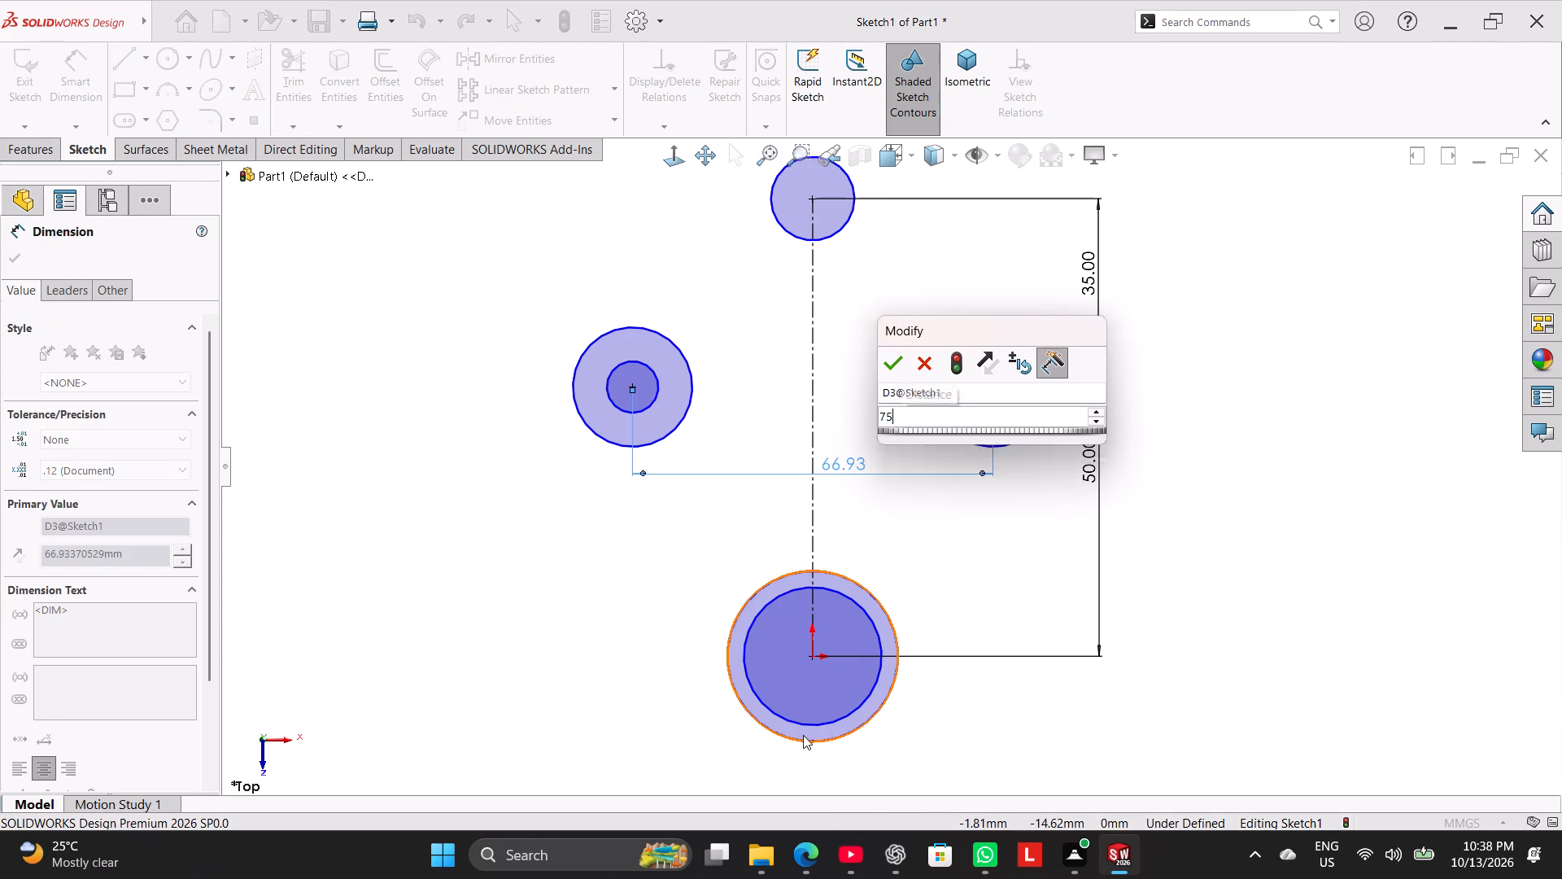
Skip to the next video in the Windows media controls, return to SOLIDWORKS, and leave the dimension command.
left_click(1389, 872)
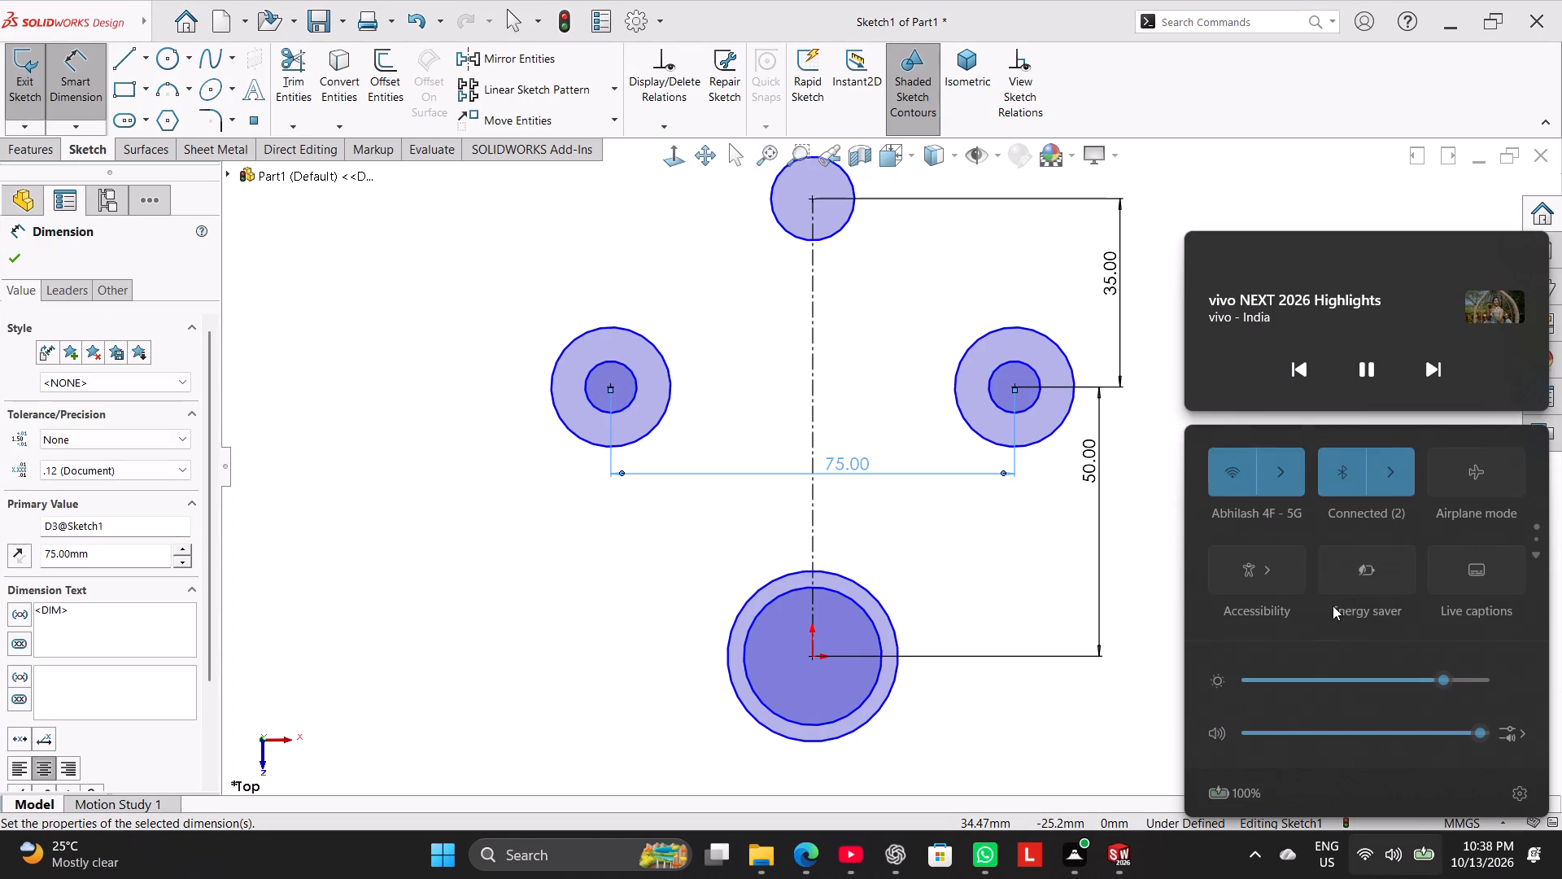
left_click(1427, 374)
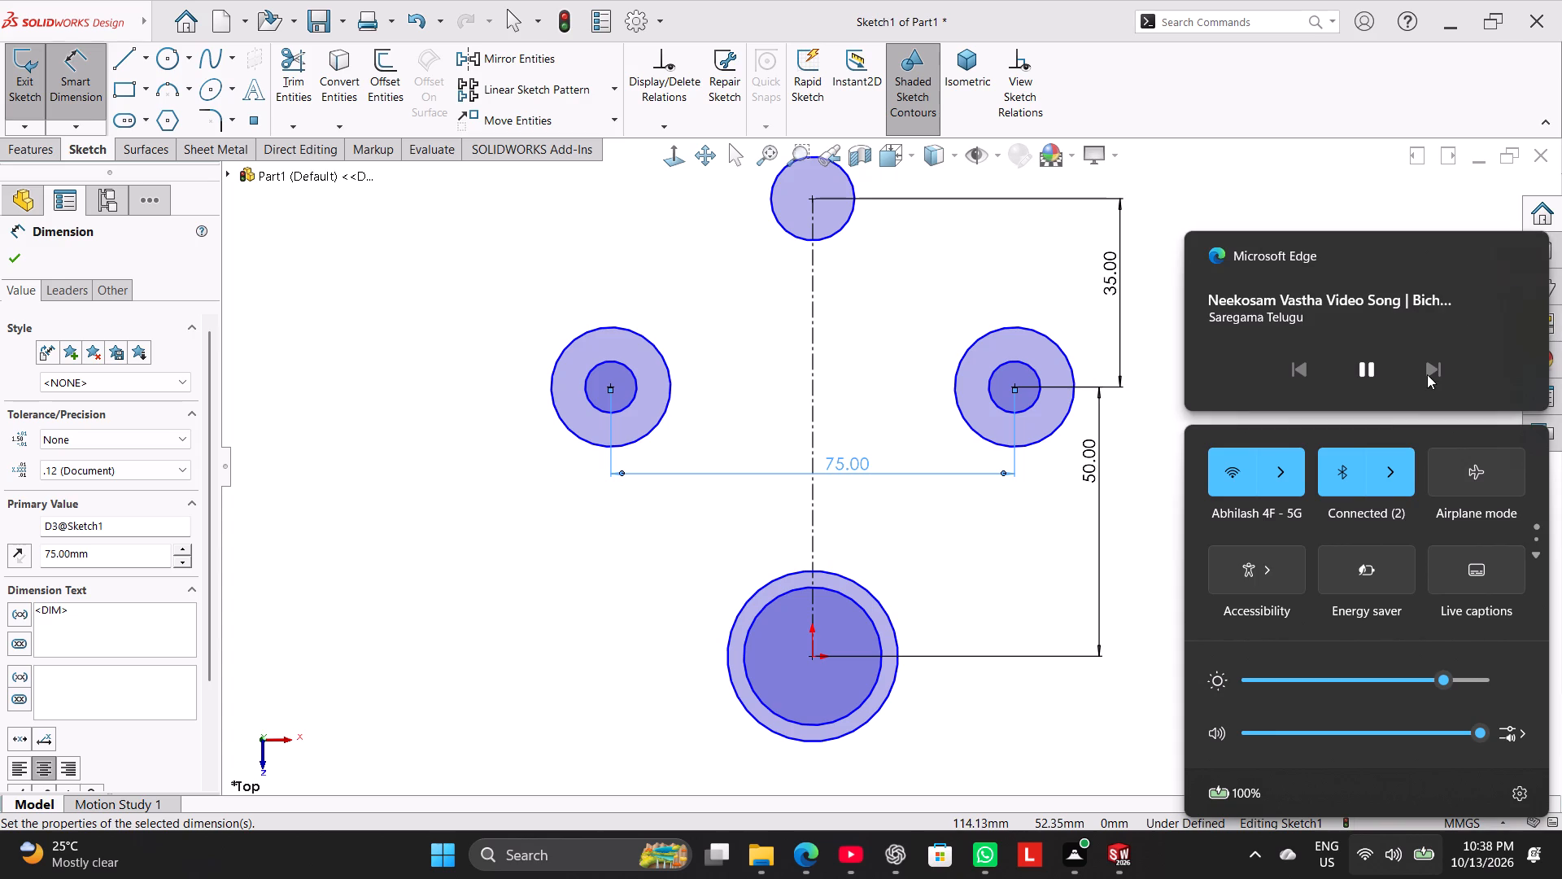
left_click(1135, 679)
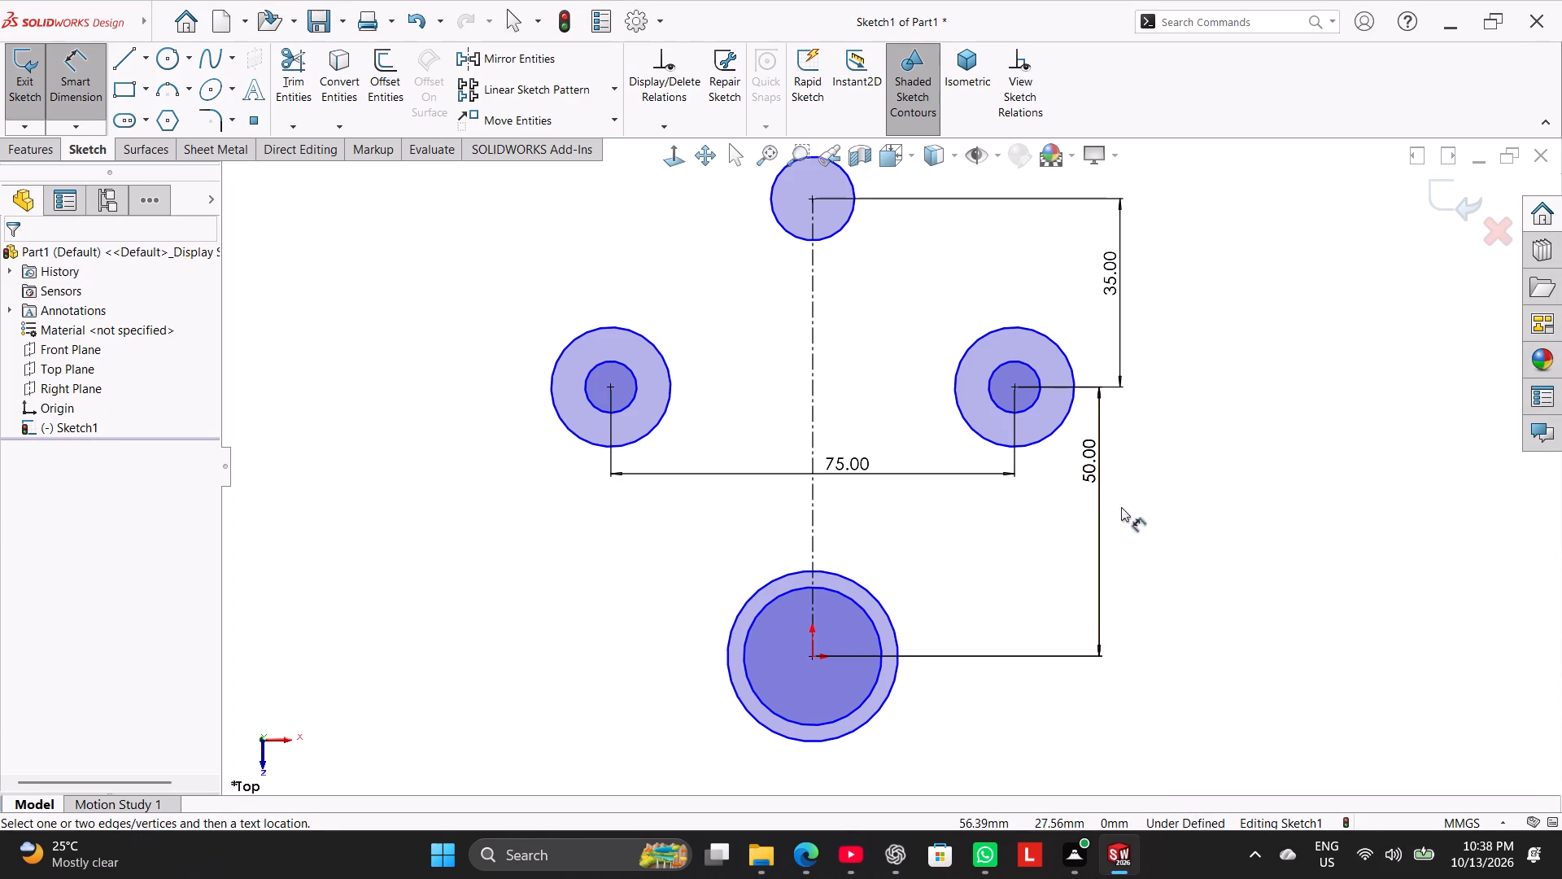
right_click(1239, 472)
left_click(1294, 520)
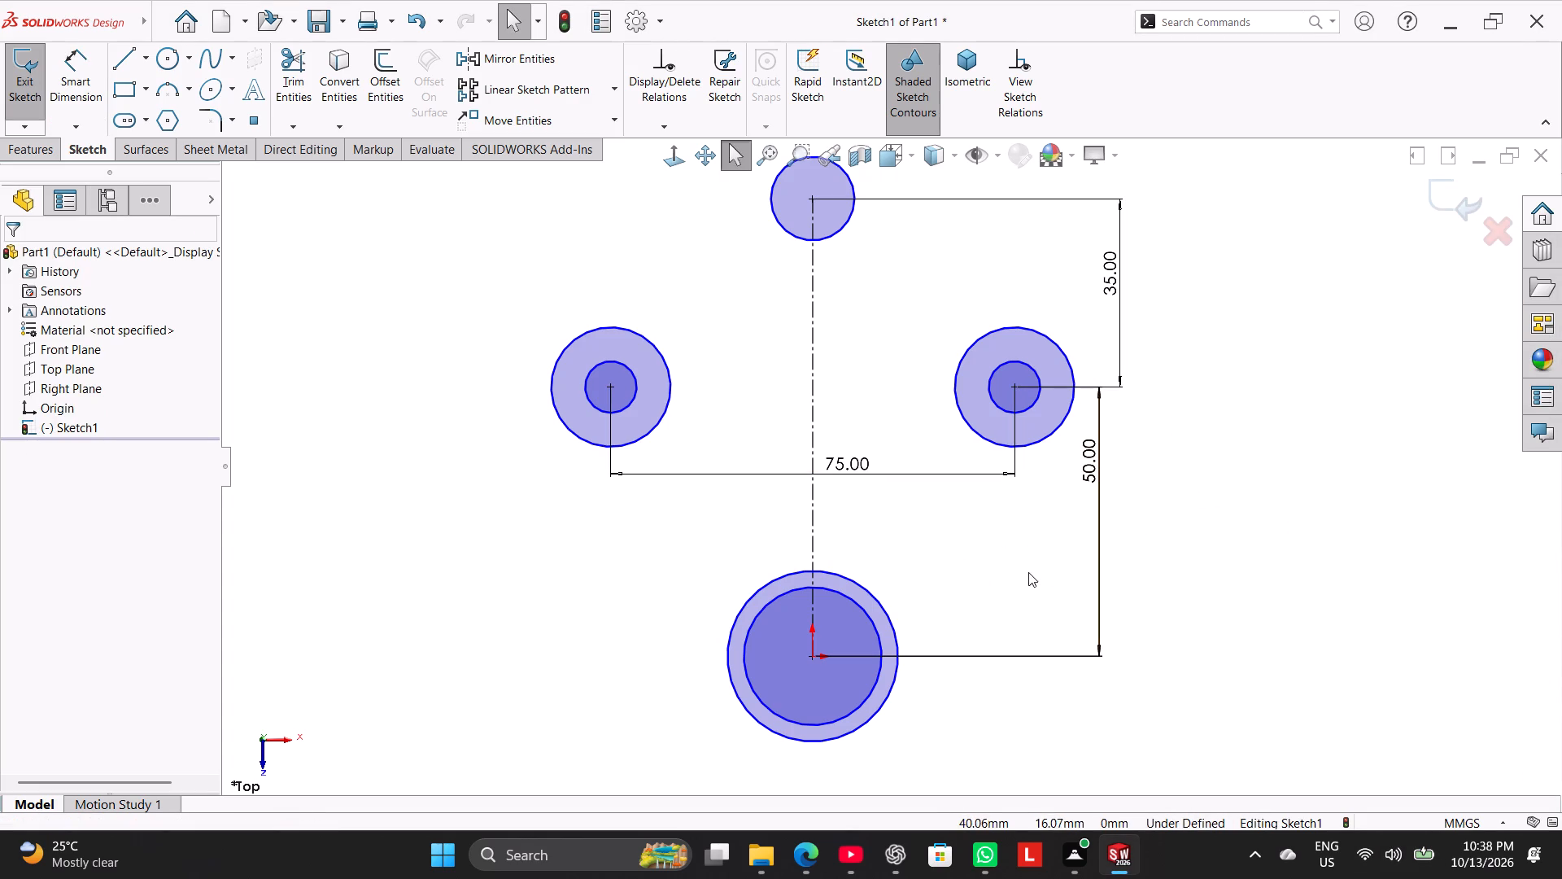
Dimension the outer circle around the origin with a 40 mm diameter.
scroll(885, 194, "up", 1)
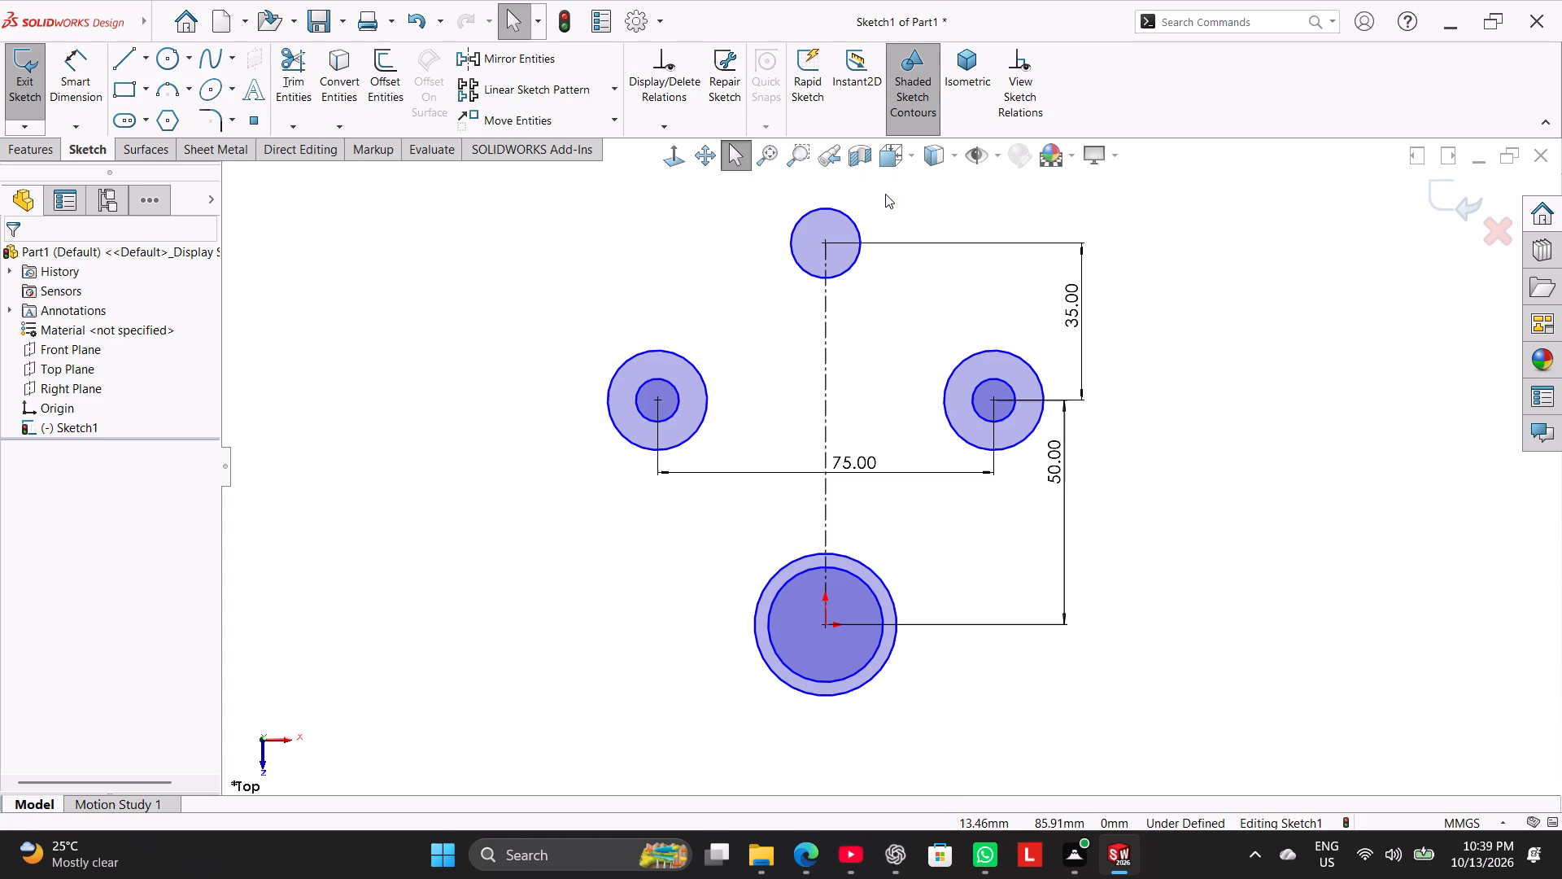
scroll(885, 197, "up", 1)
scroll(885, 197, "down", 1)
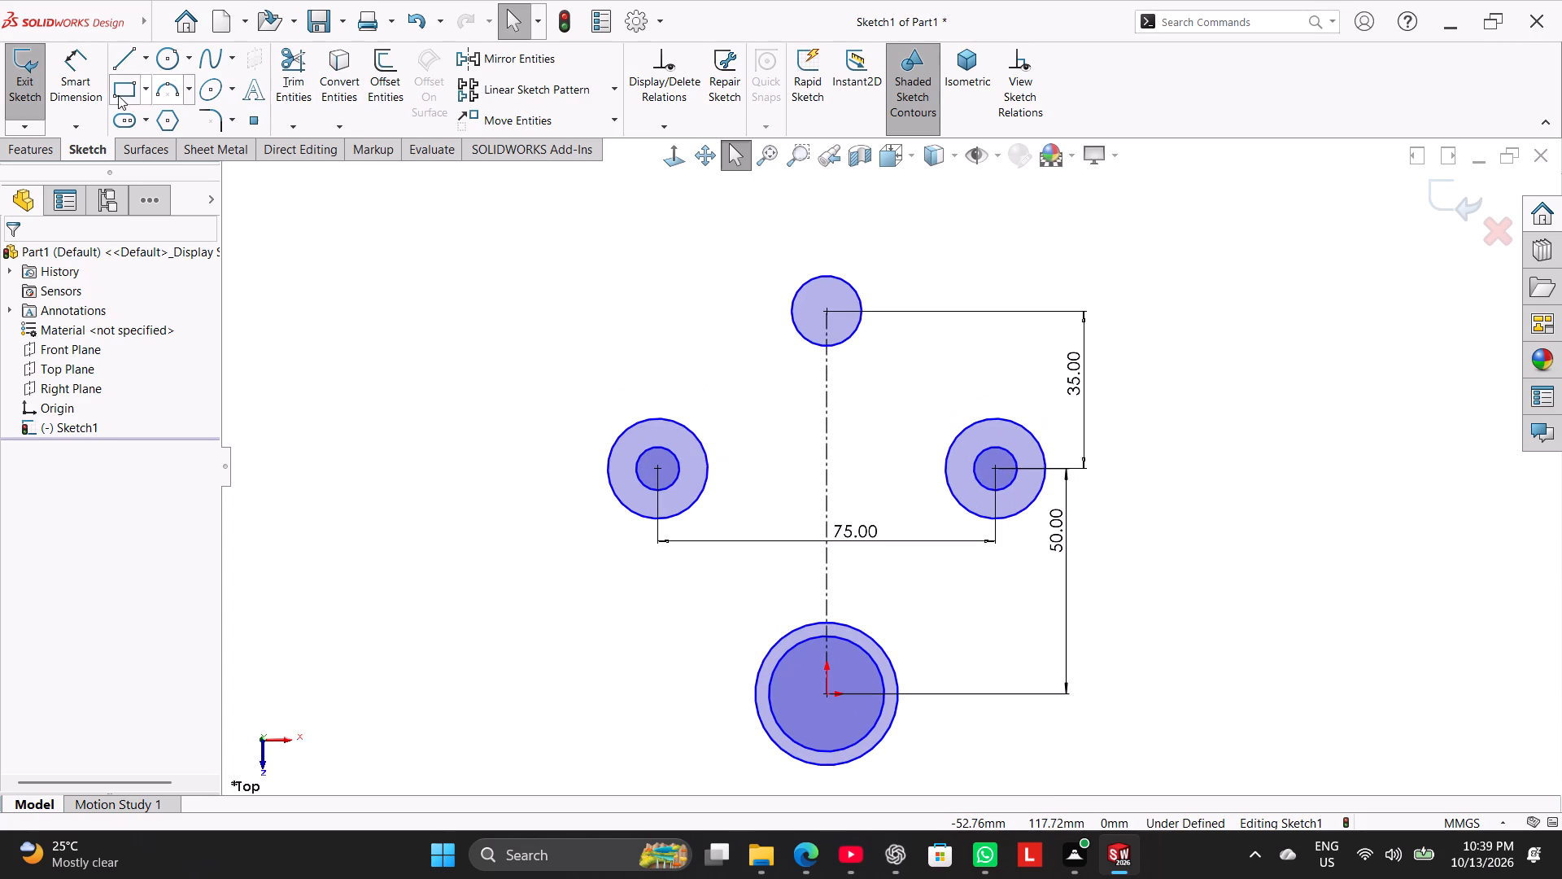
left_click(66, 68)
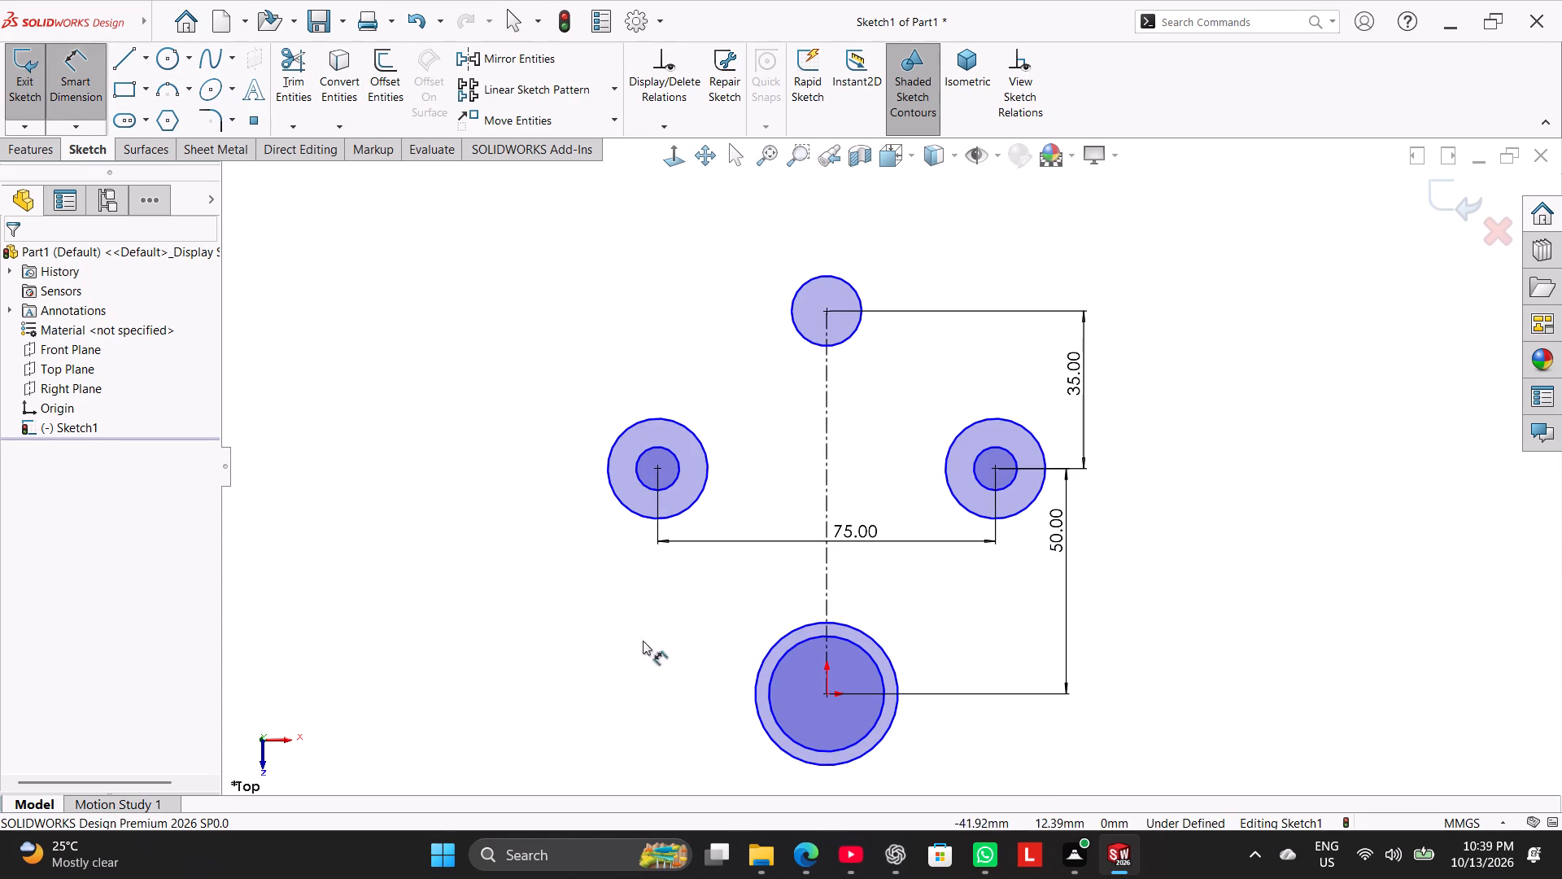
left_click(897, 705)
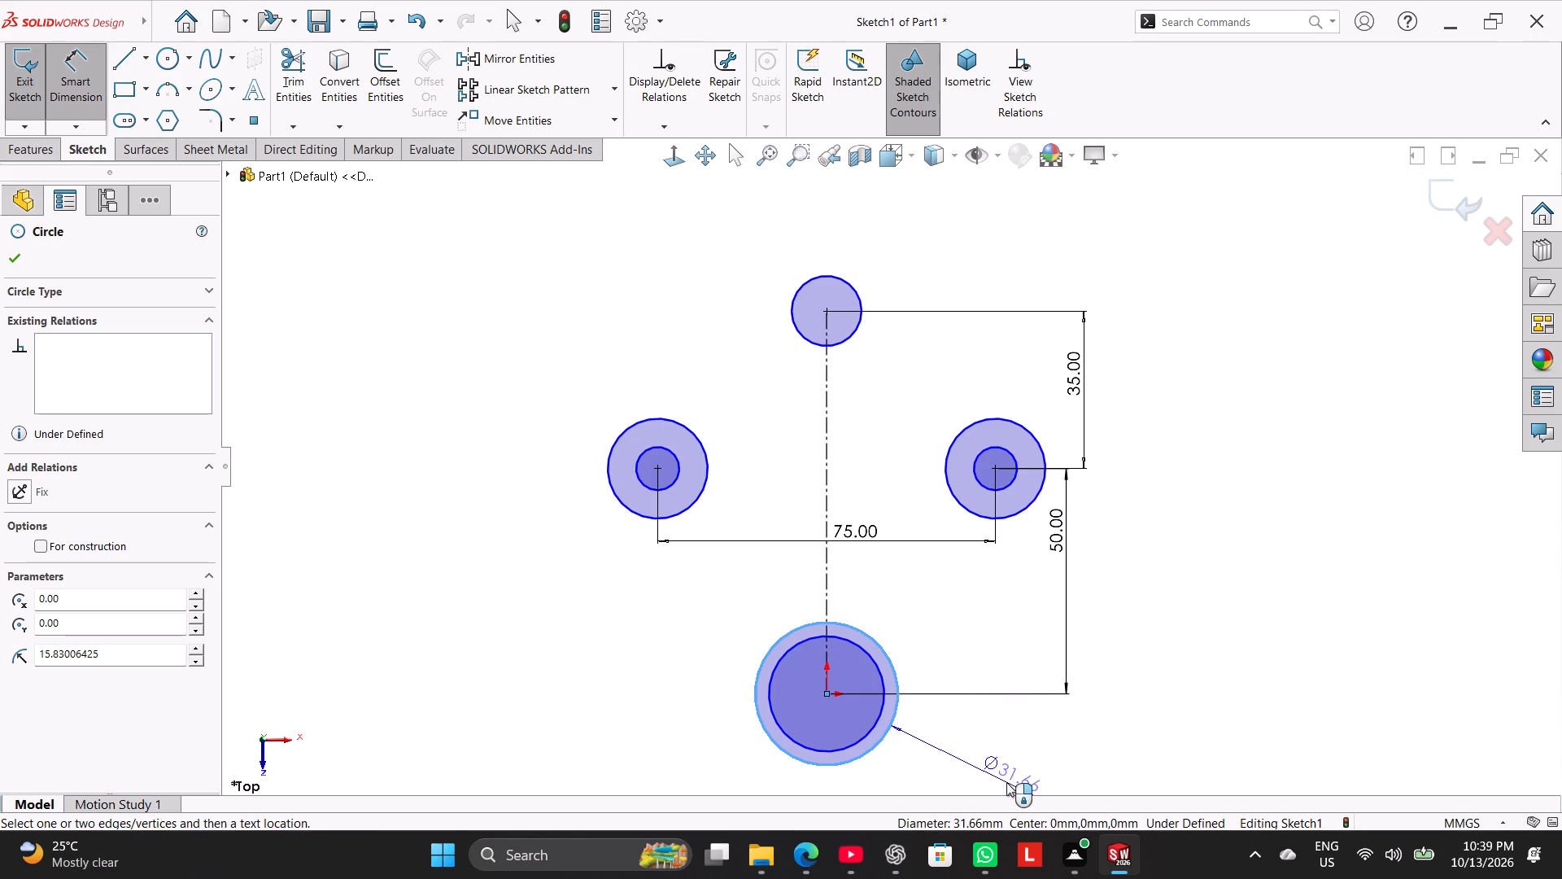
left_click(1001, 772)
type("40")
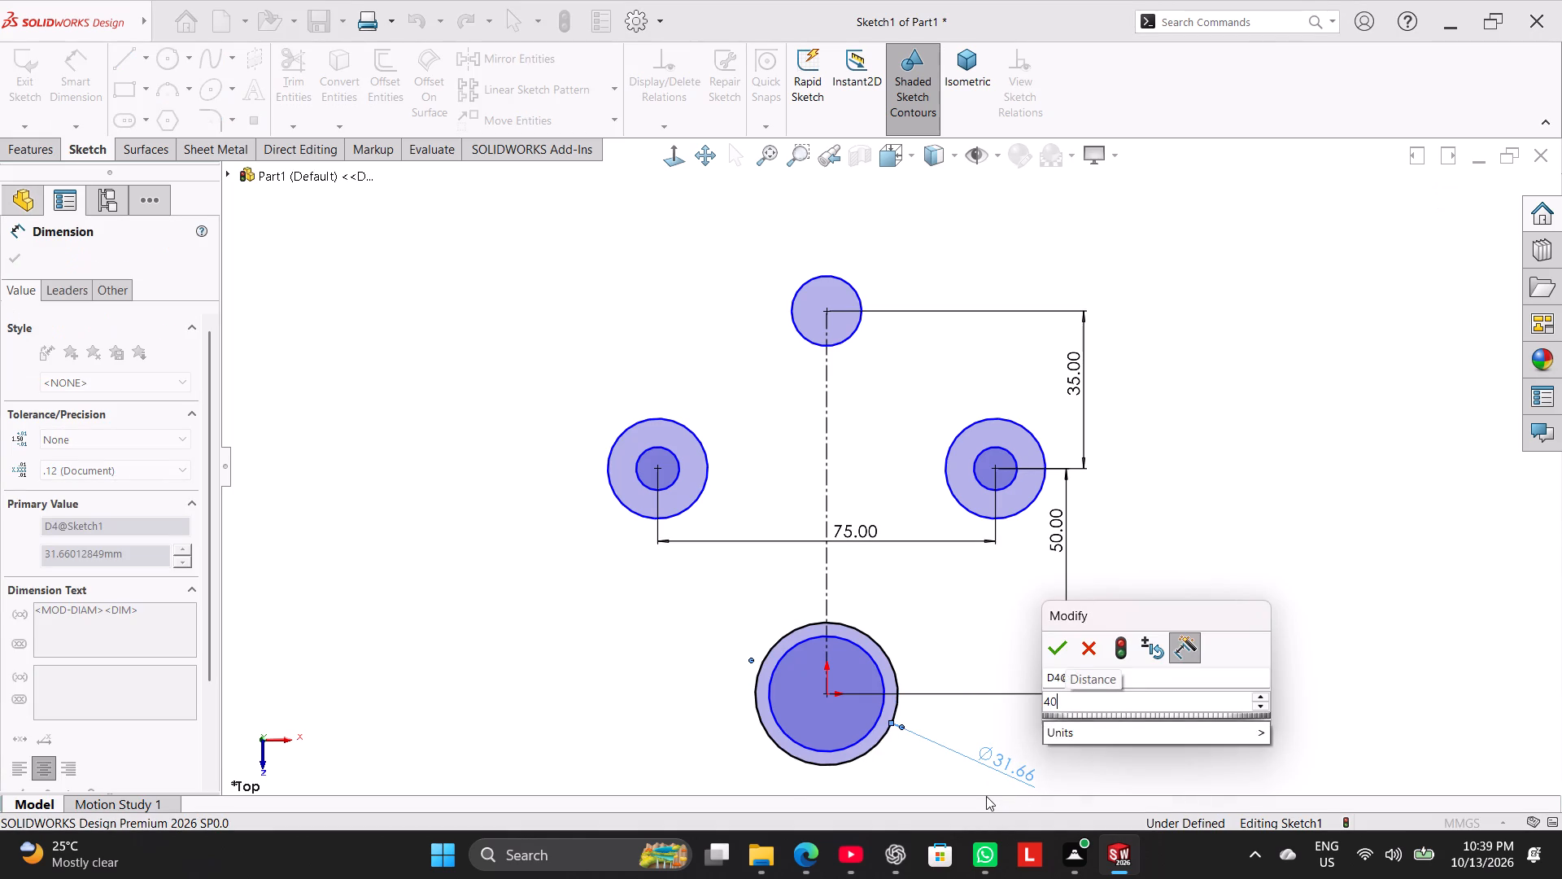
key("Return")
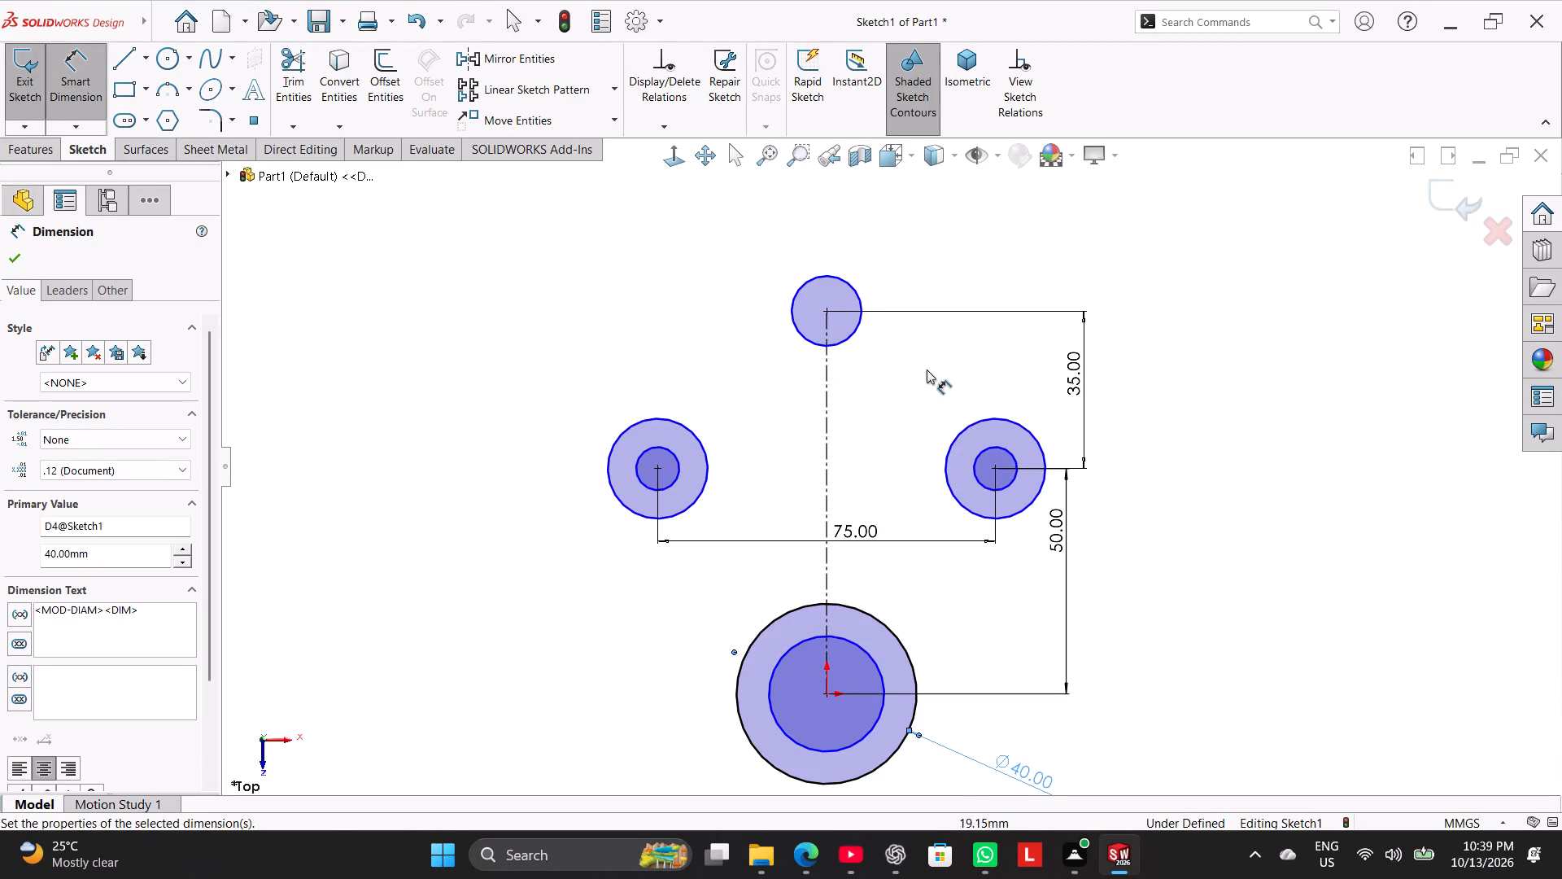
Dimension the concentric circles to the right of the centerline with a 6.5 mm inner and 20 mm outer diameter.
left_click(1003, 447)
left_click(1178, 343)
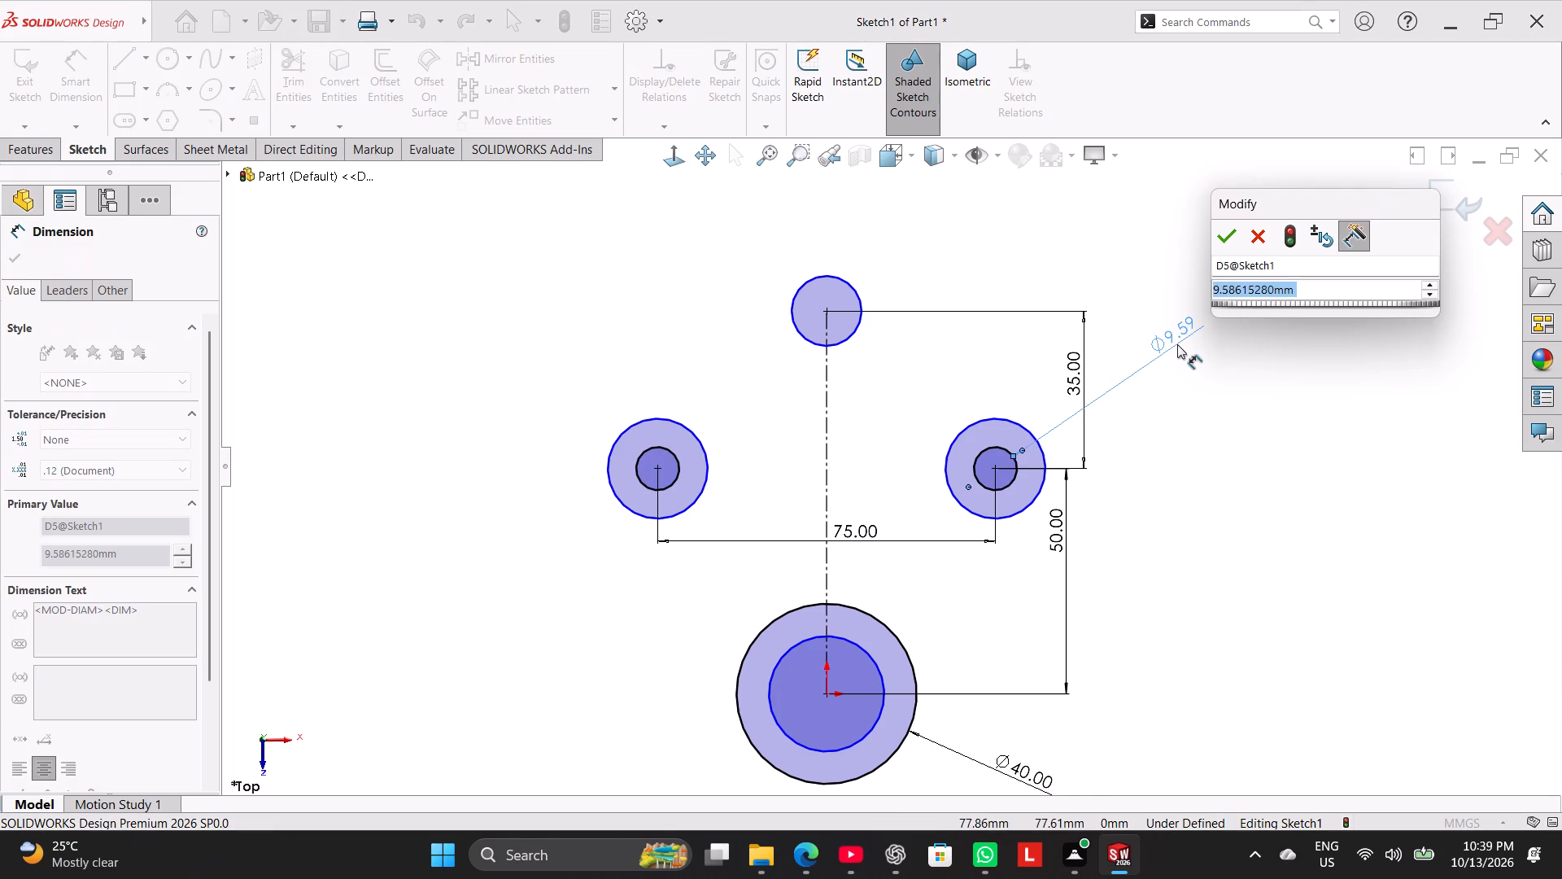
type("6.5")
key("Return")
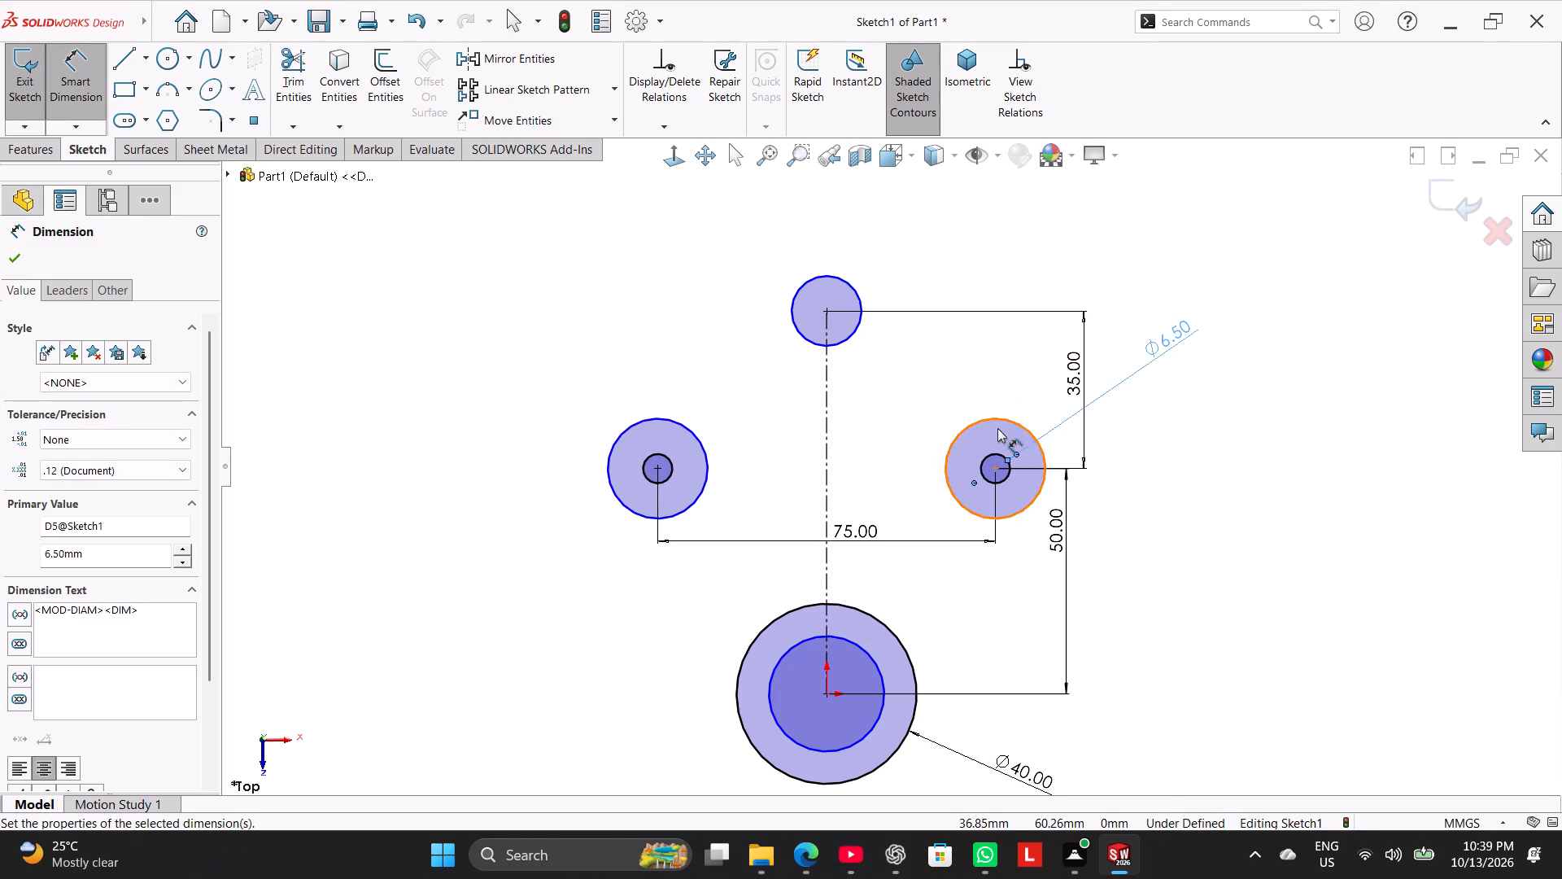
left_click(997, 416)
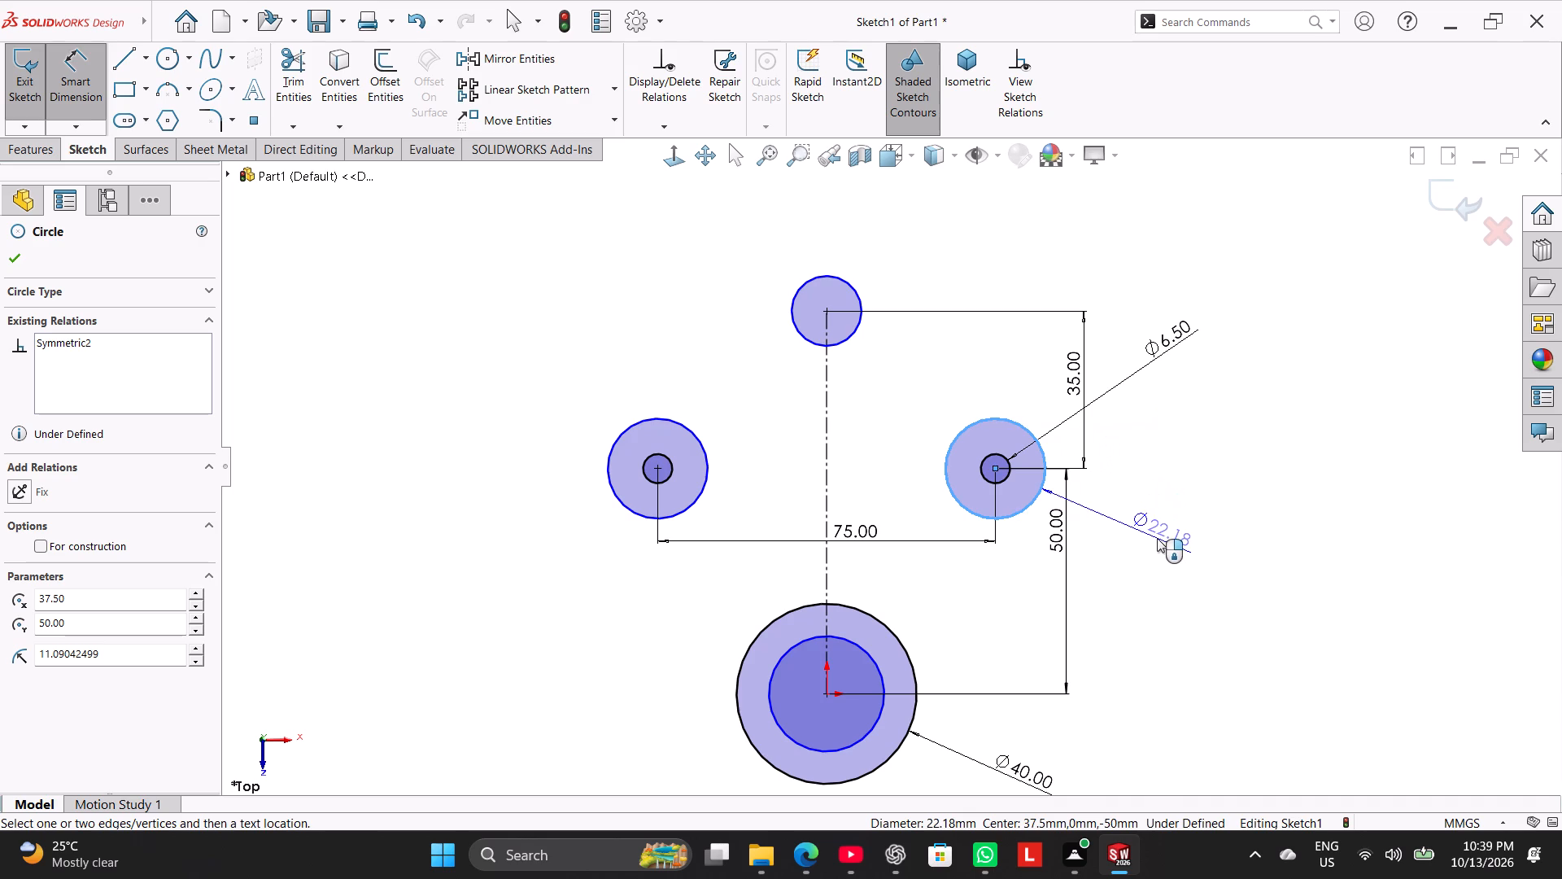
left_click(1166, 522)
type("20")
key("Return")
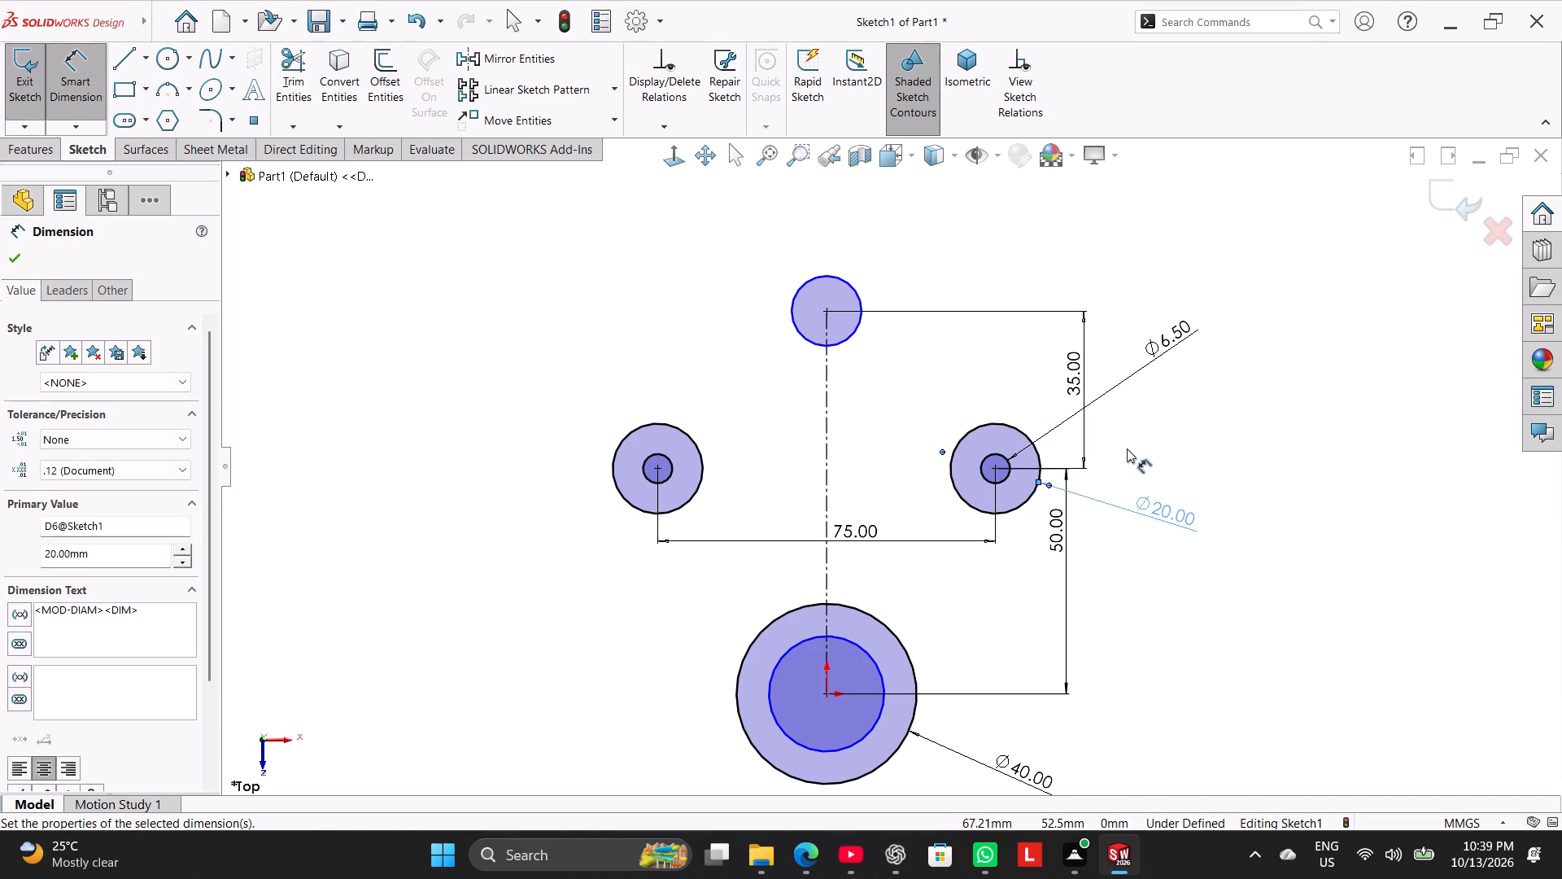
right_click(1129, 435)
left_click(1172, 485)
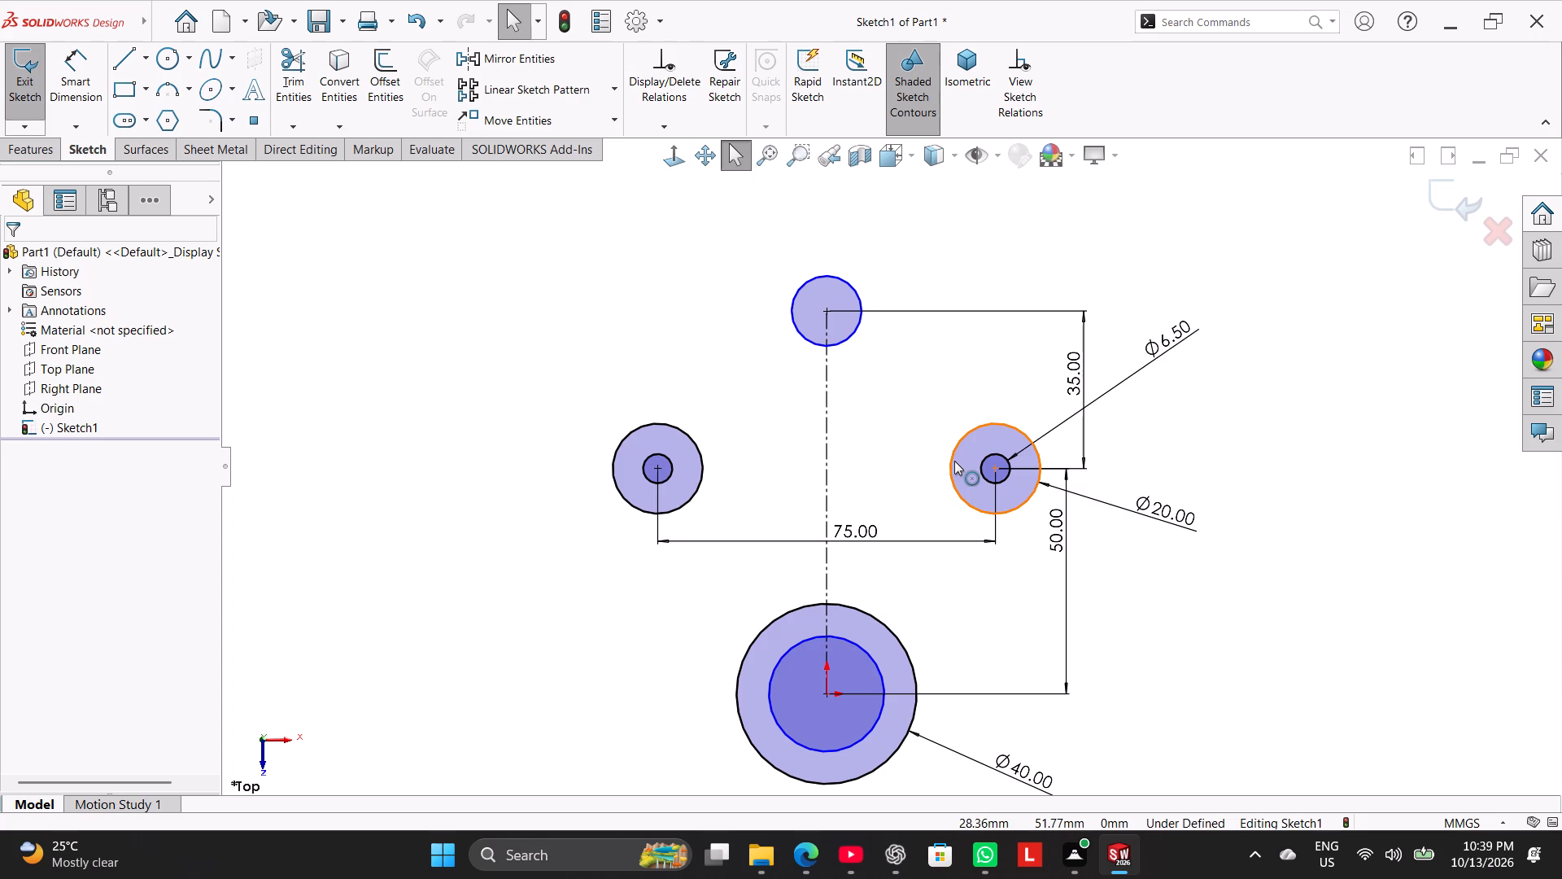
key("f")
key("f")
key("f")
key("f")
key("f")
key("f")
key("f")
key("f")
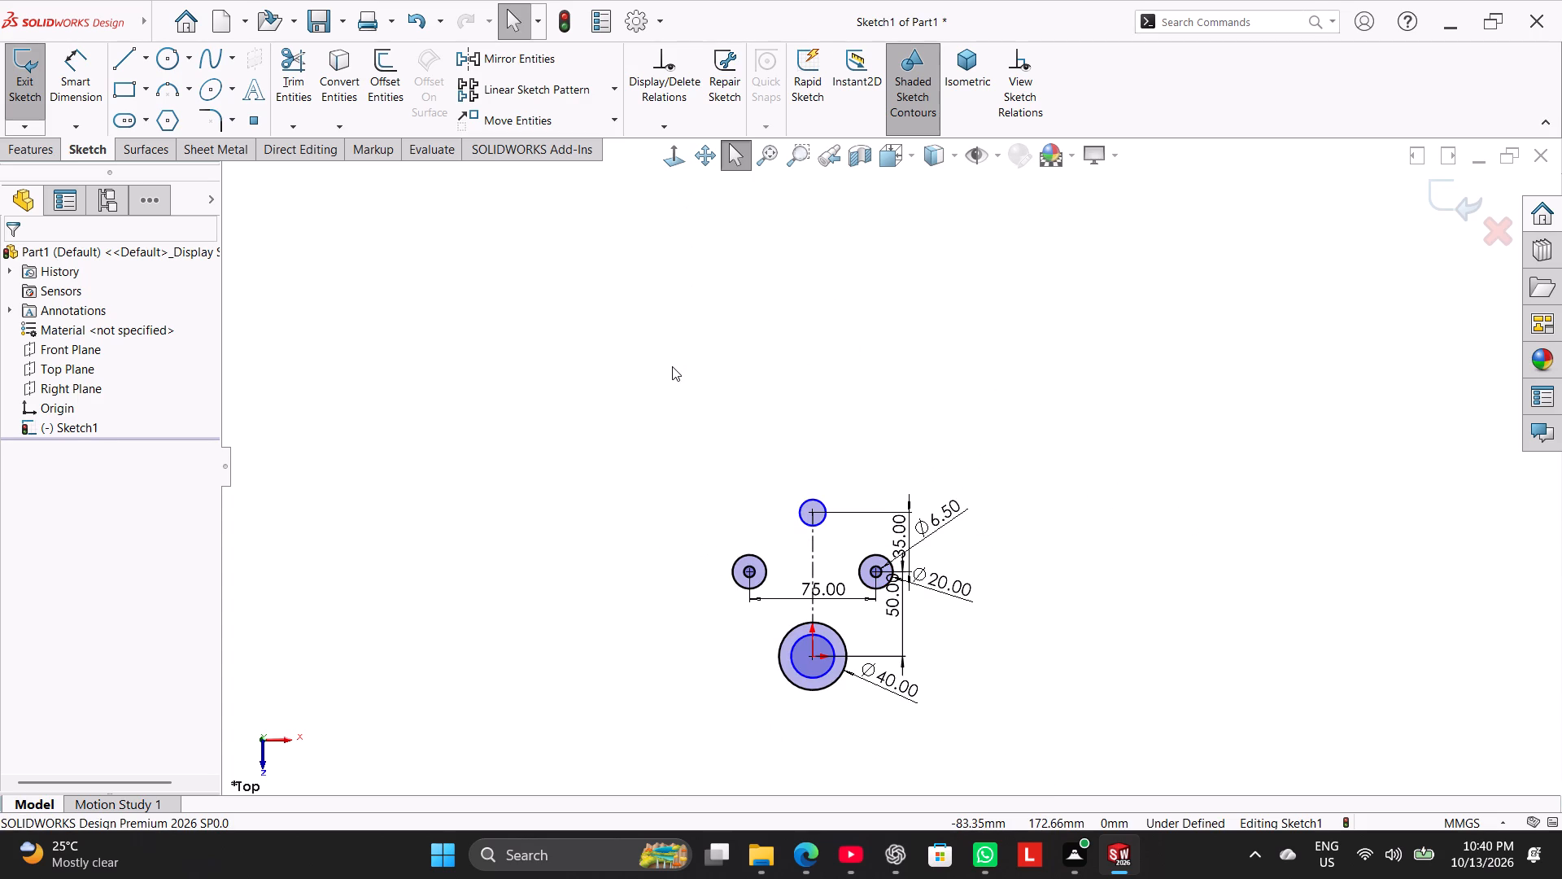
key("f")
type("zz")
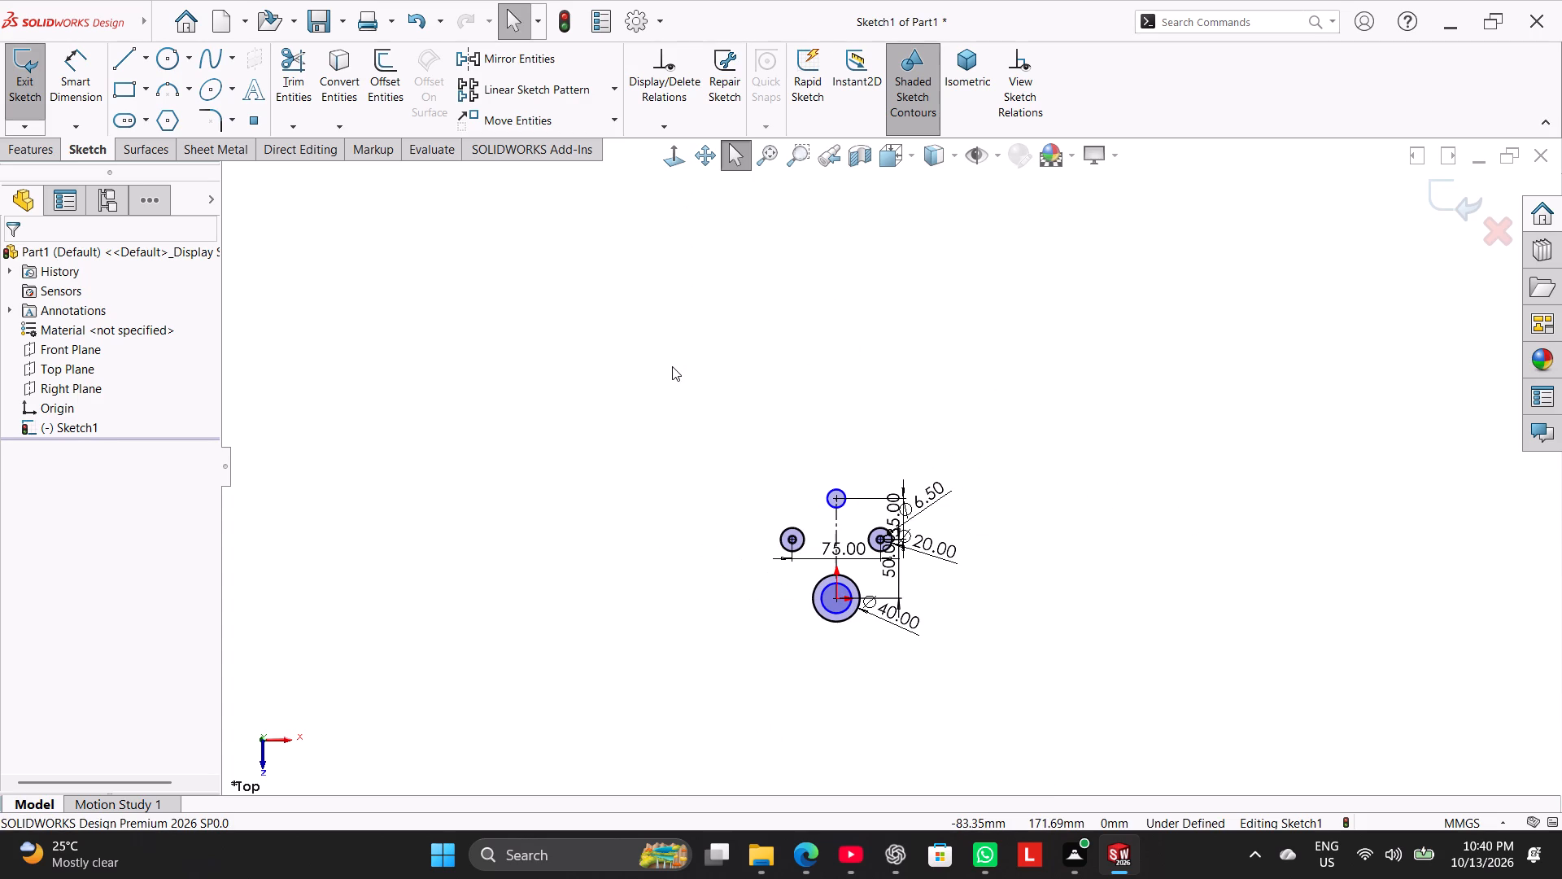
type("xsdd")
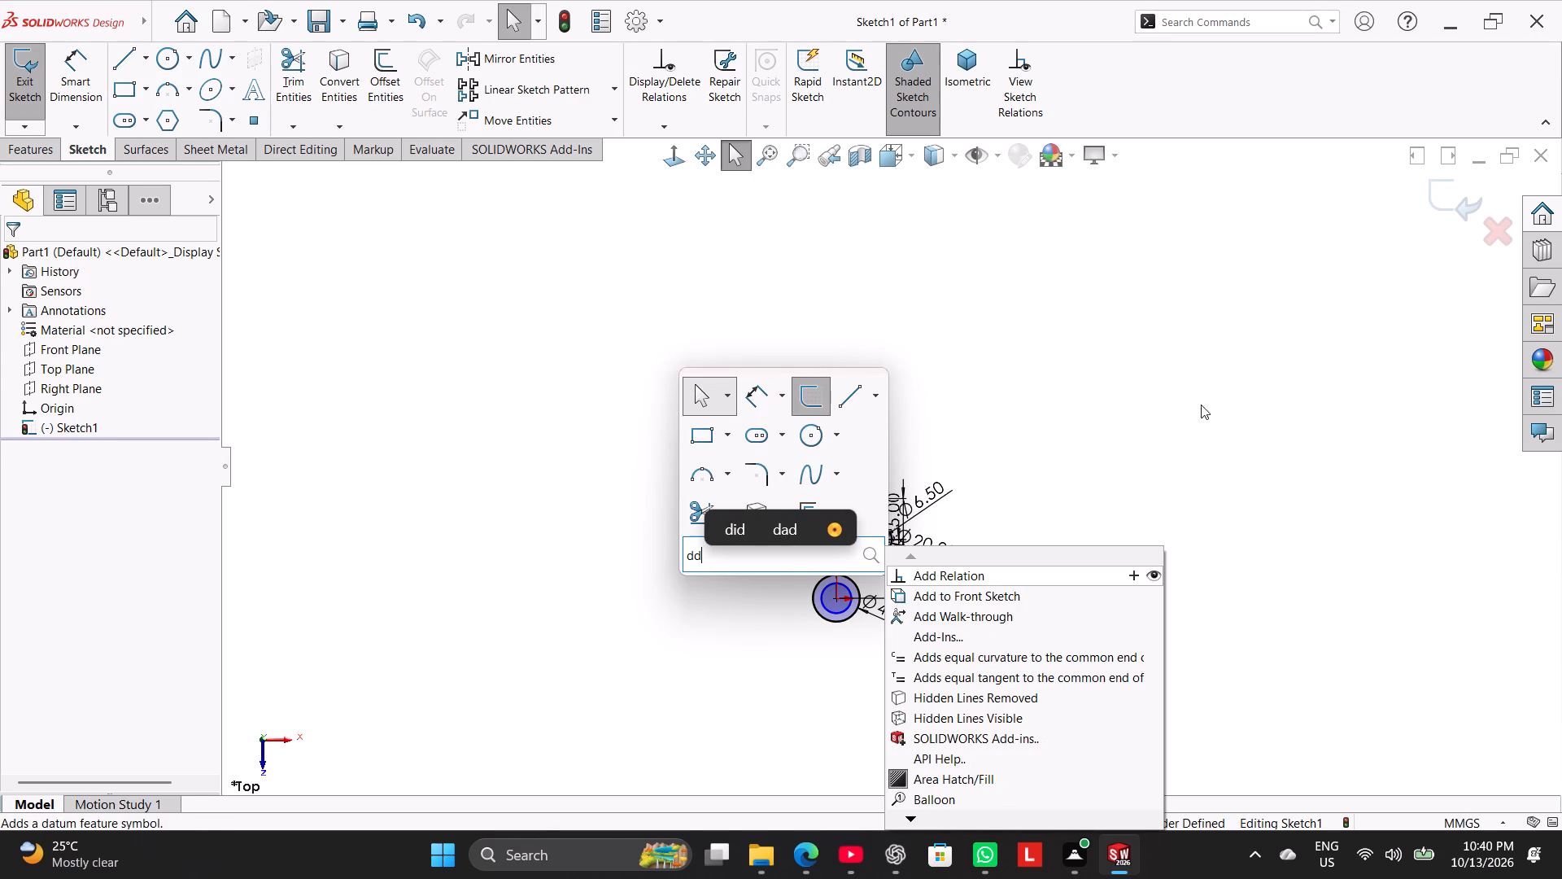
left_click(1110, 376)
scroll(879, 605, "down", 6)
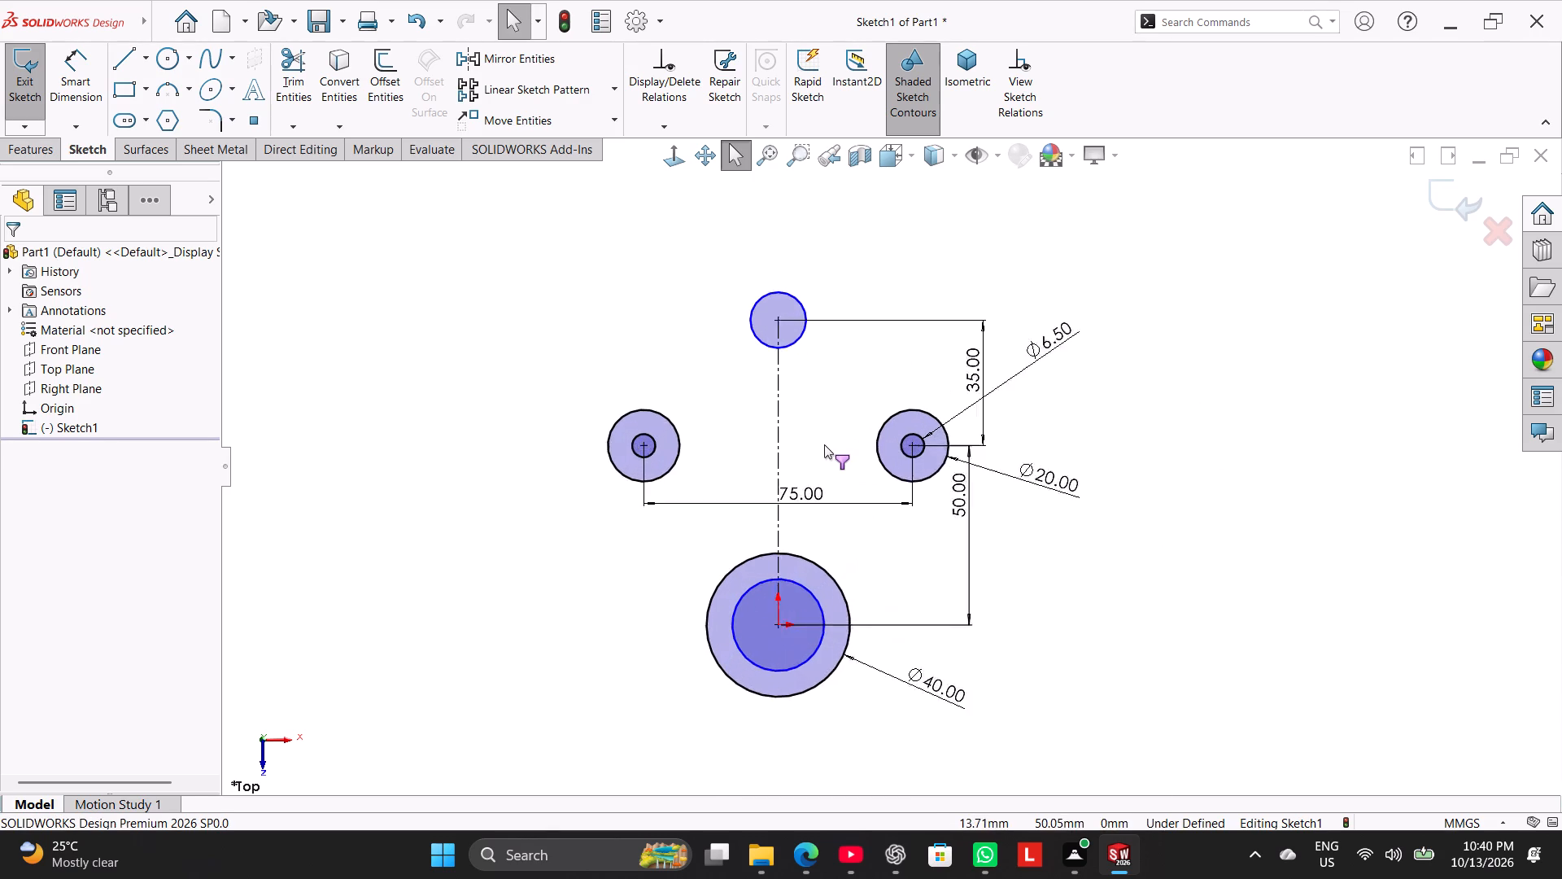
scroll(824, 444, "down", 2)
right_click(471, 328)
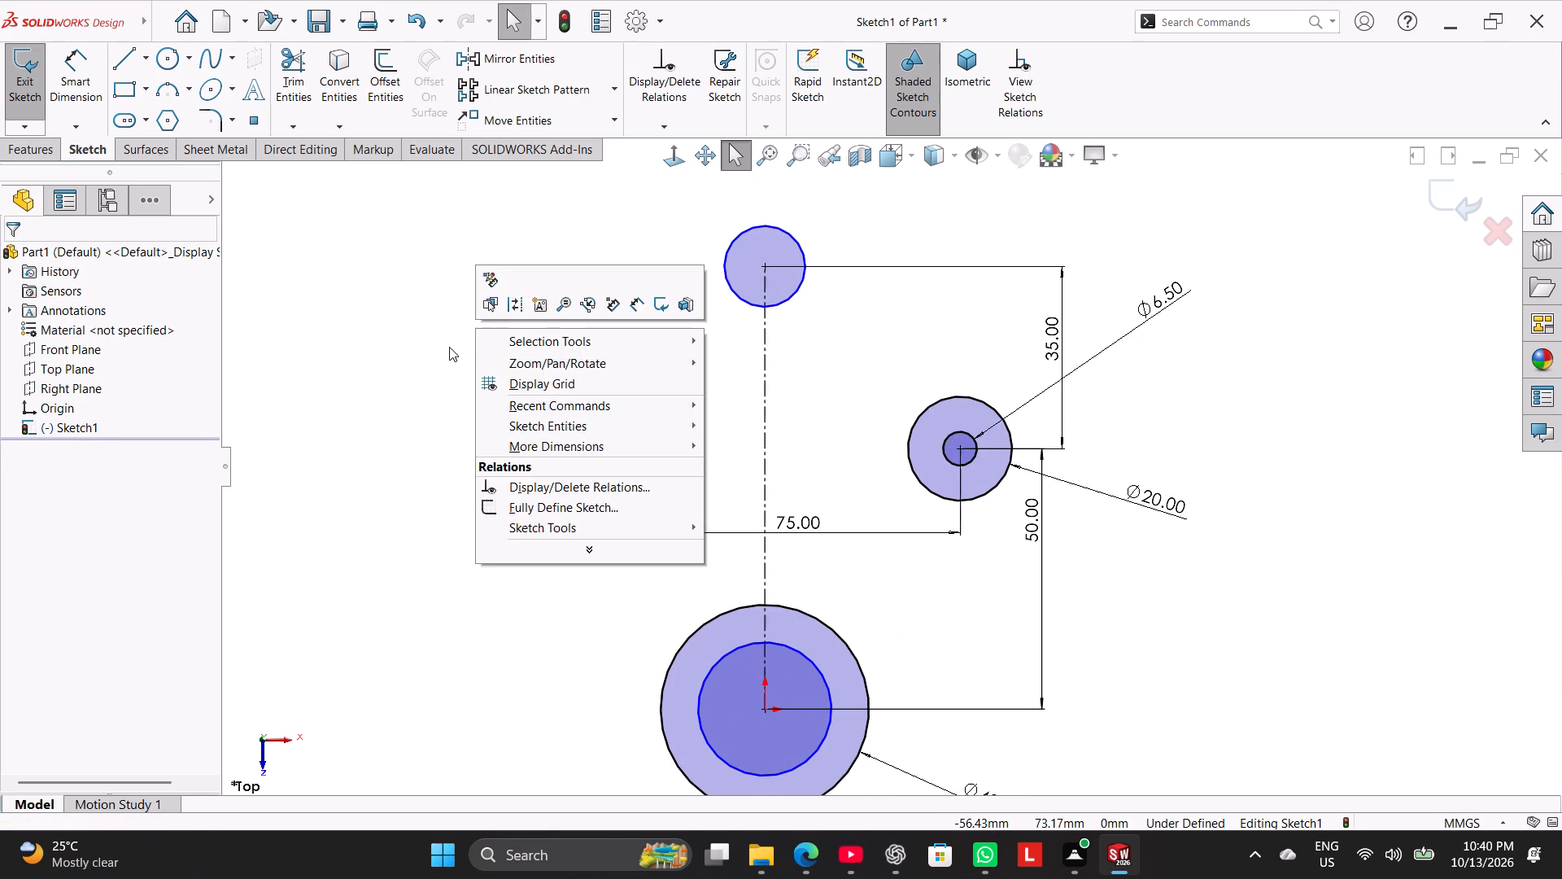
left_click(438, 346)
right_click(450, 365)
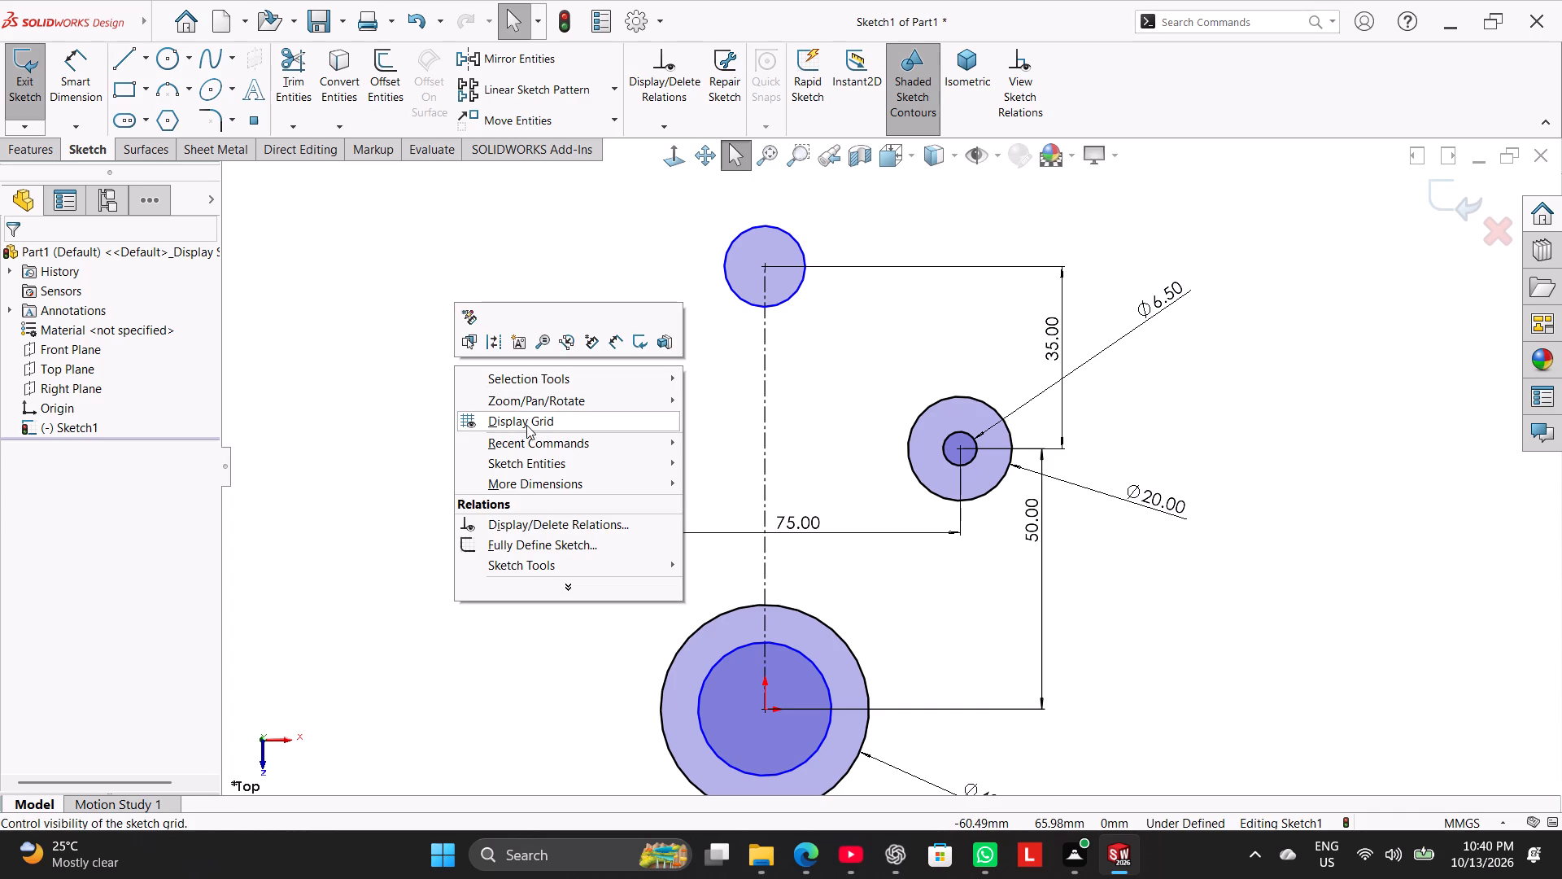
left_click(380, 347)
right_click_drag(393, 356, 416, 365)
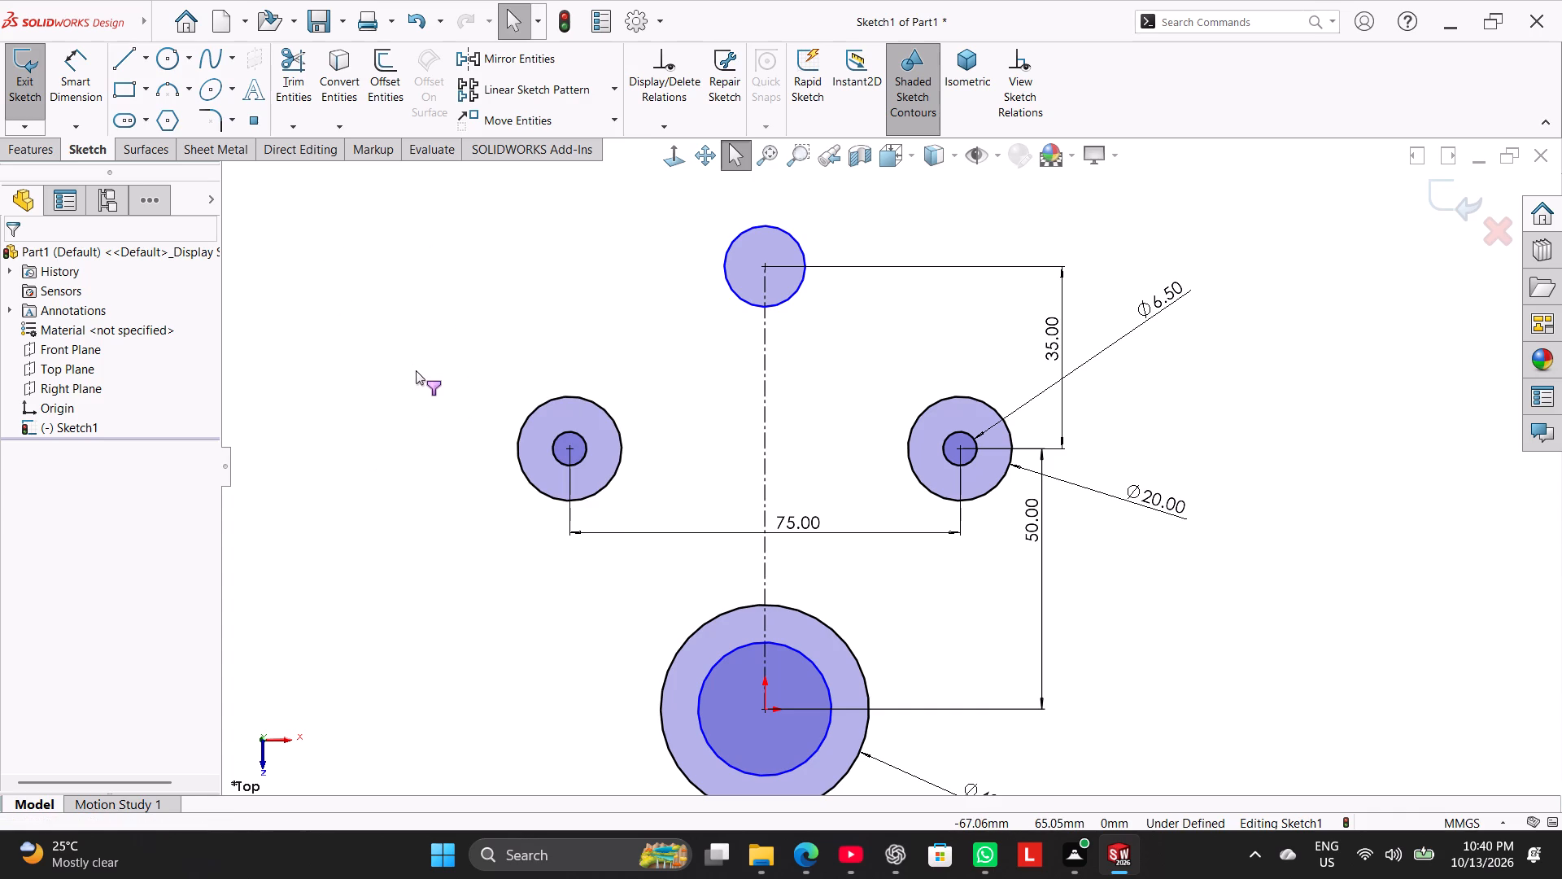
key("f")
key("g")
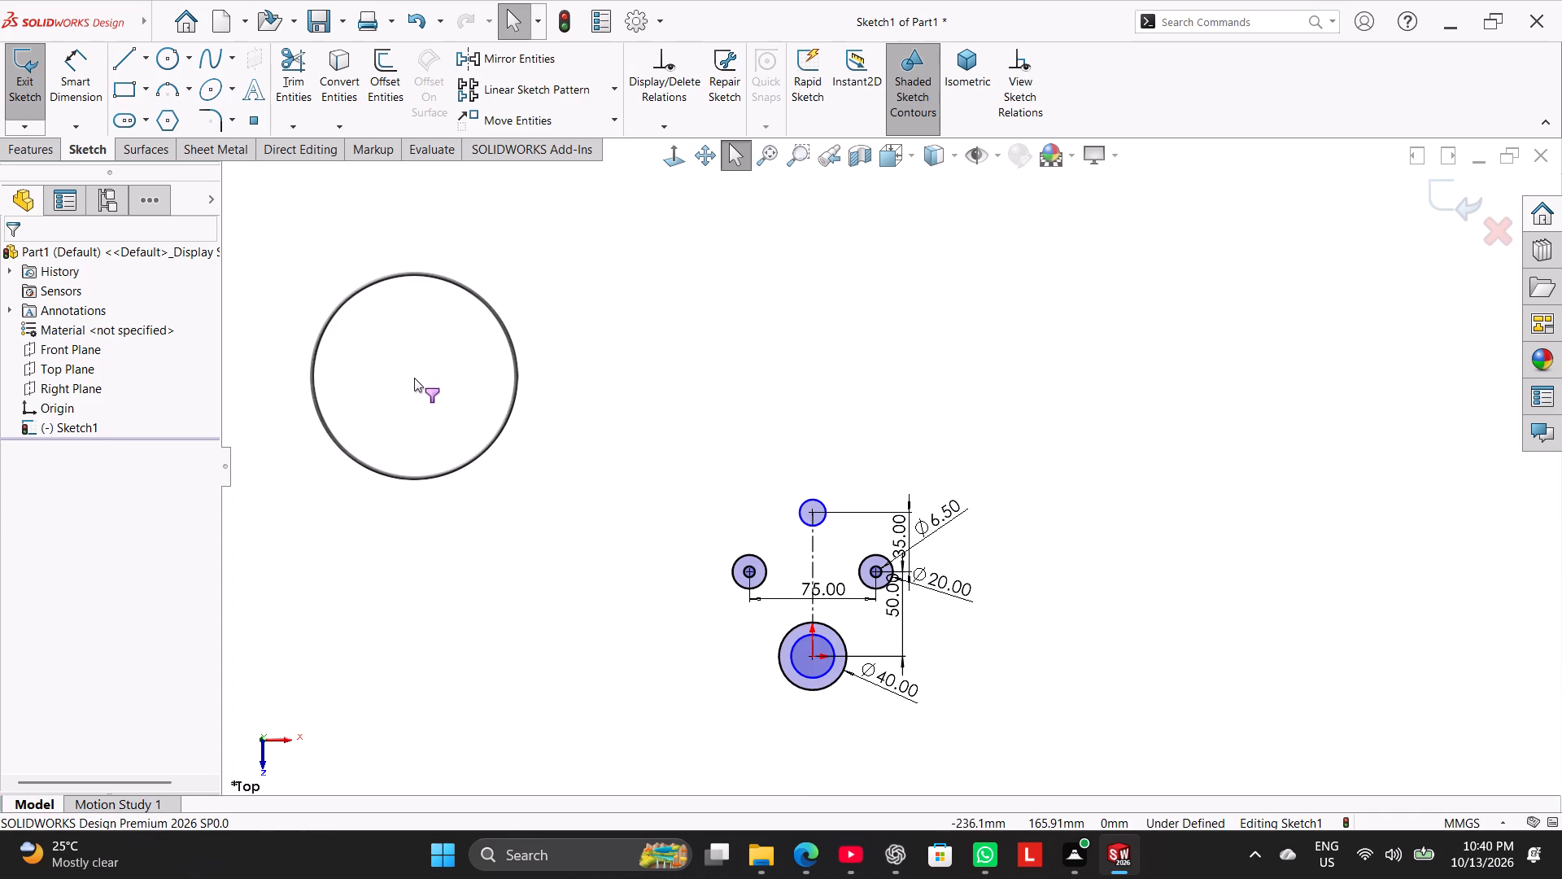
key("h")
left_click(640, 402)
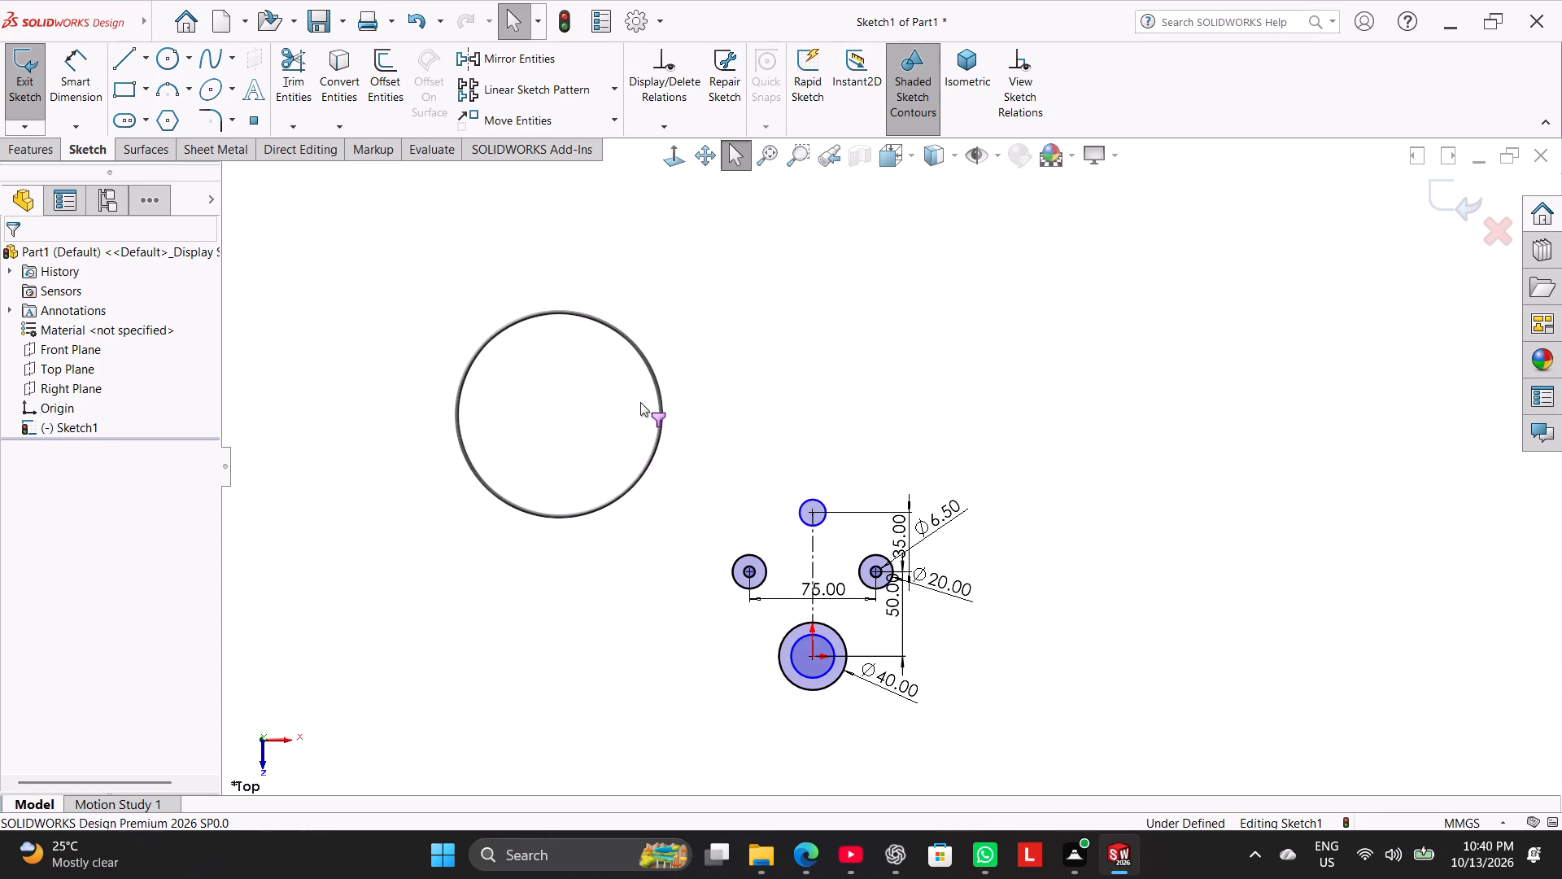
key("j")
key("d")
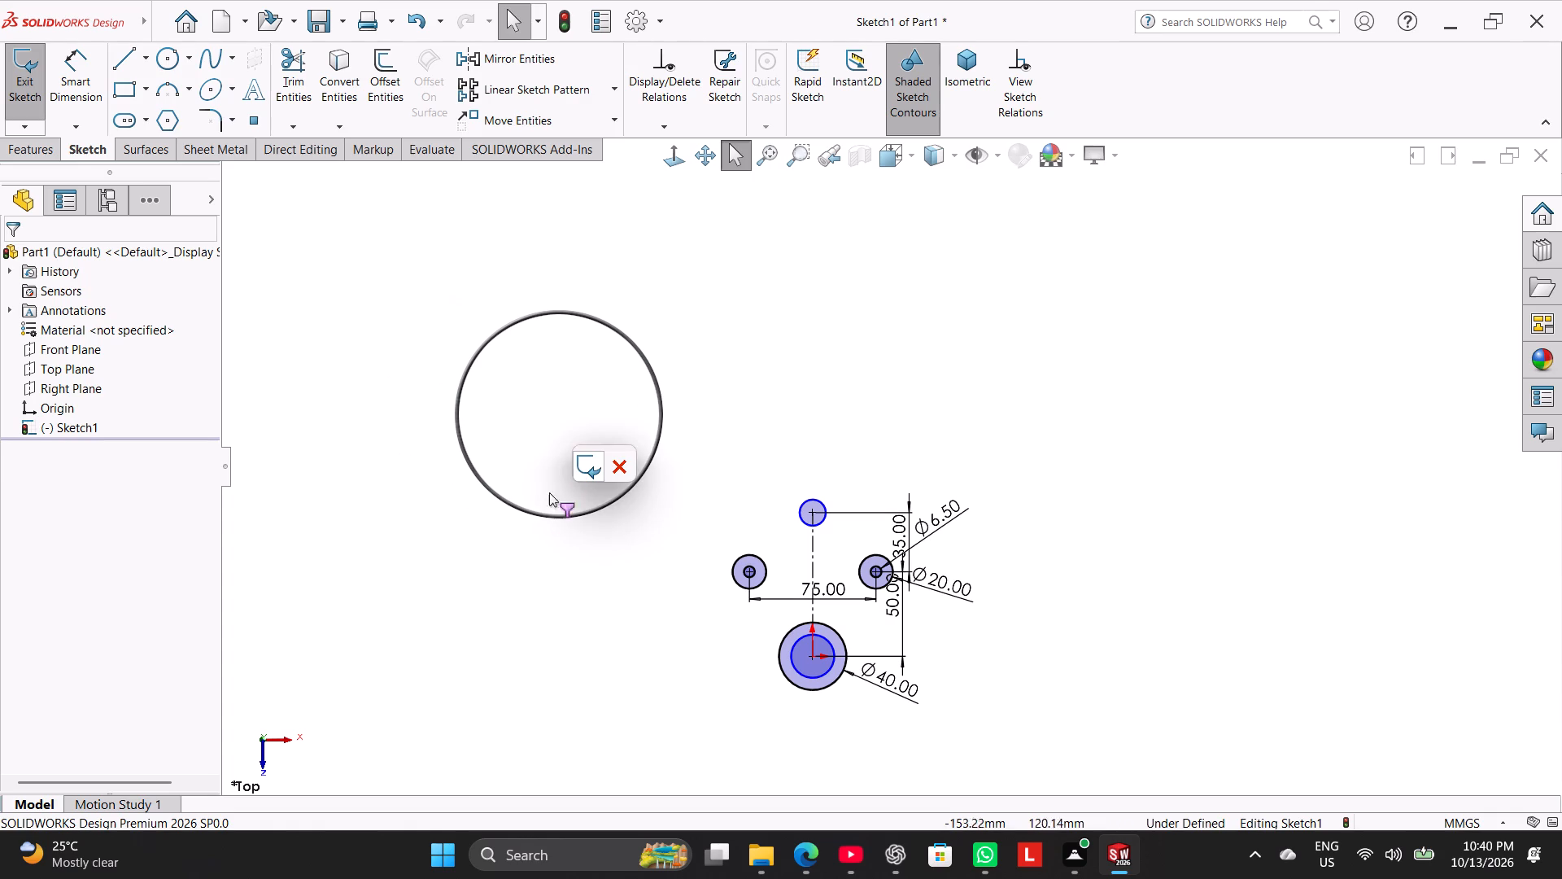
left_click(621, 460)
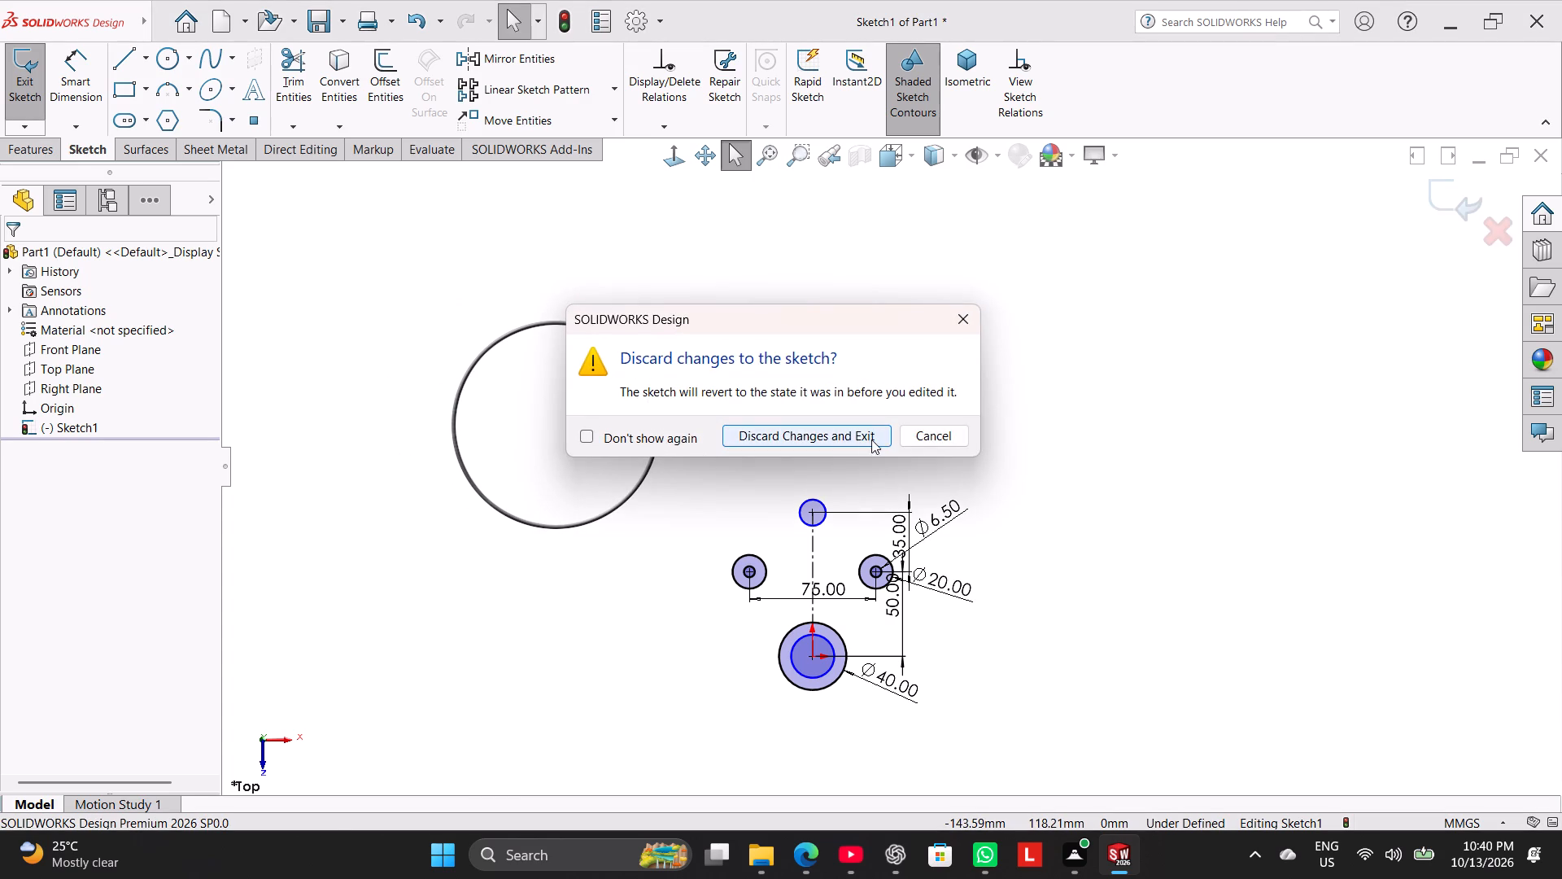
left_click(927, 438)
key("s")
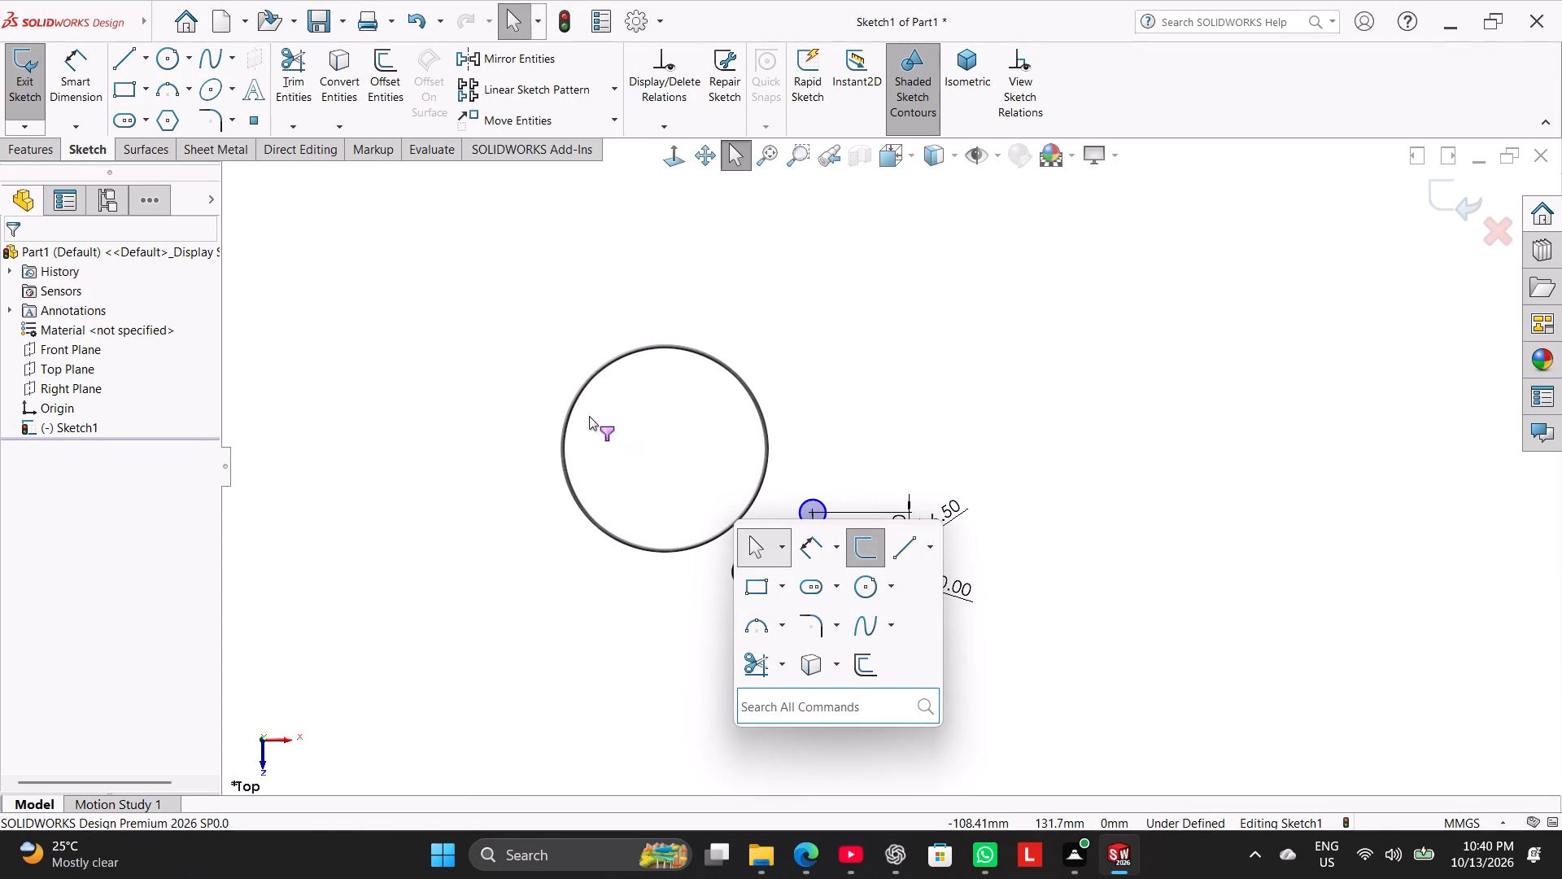
Dismiss the command shortcut box and turn off the magnifying glass over the sketch.
key("x")
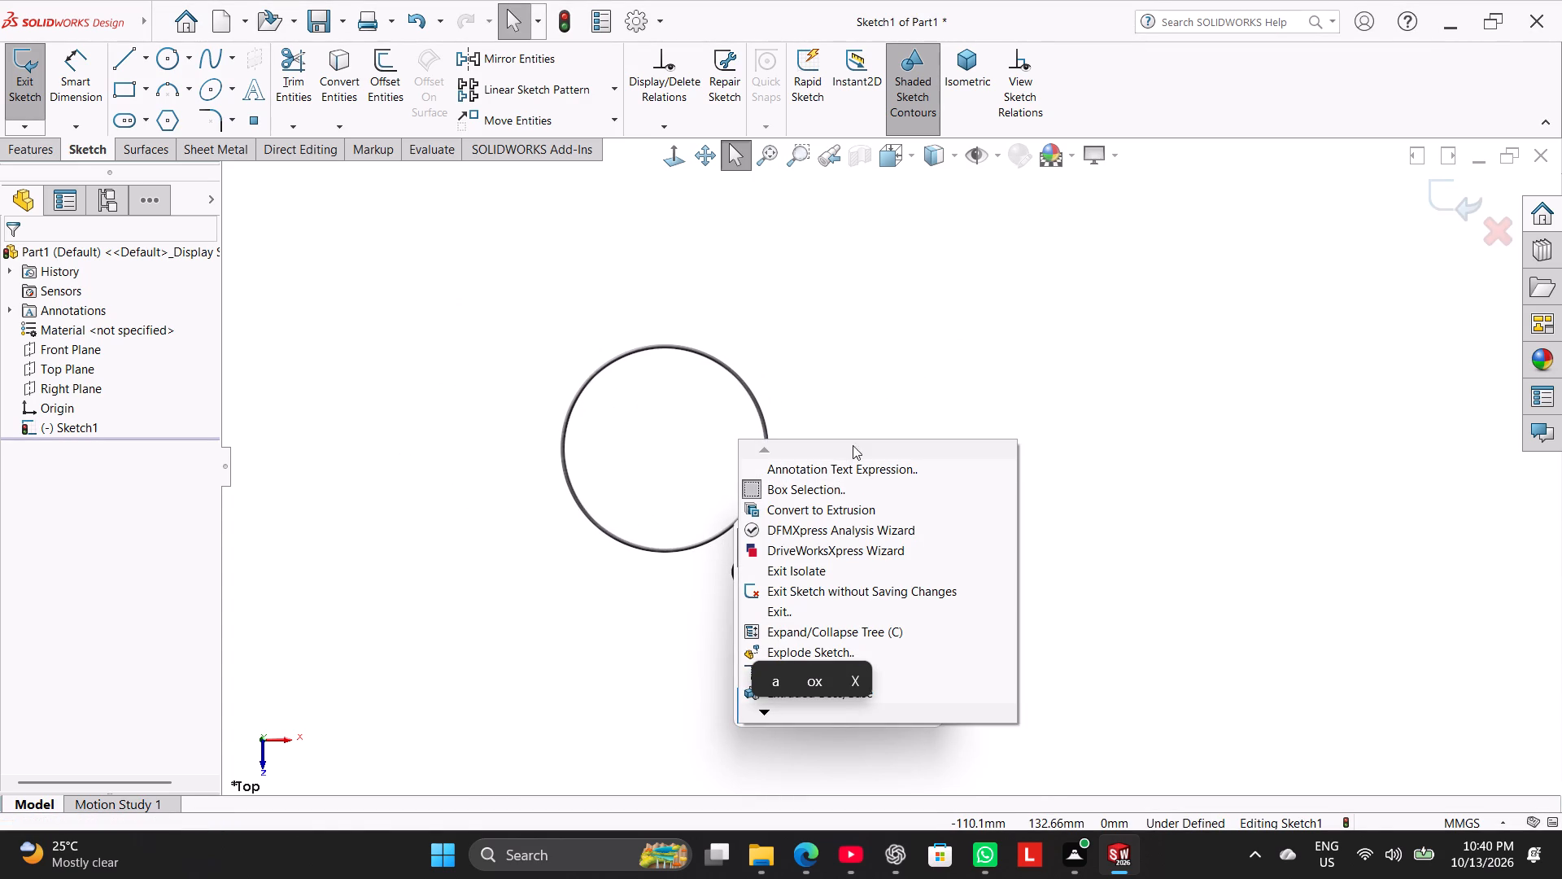
type("wrt")
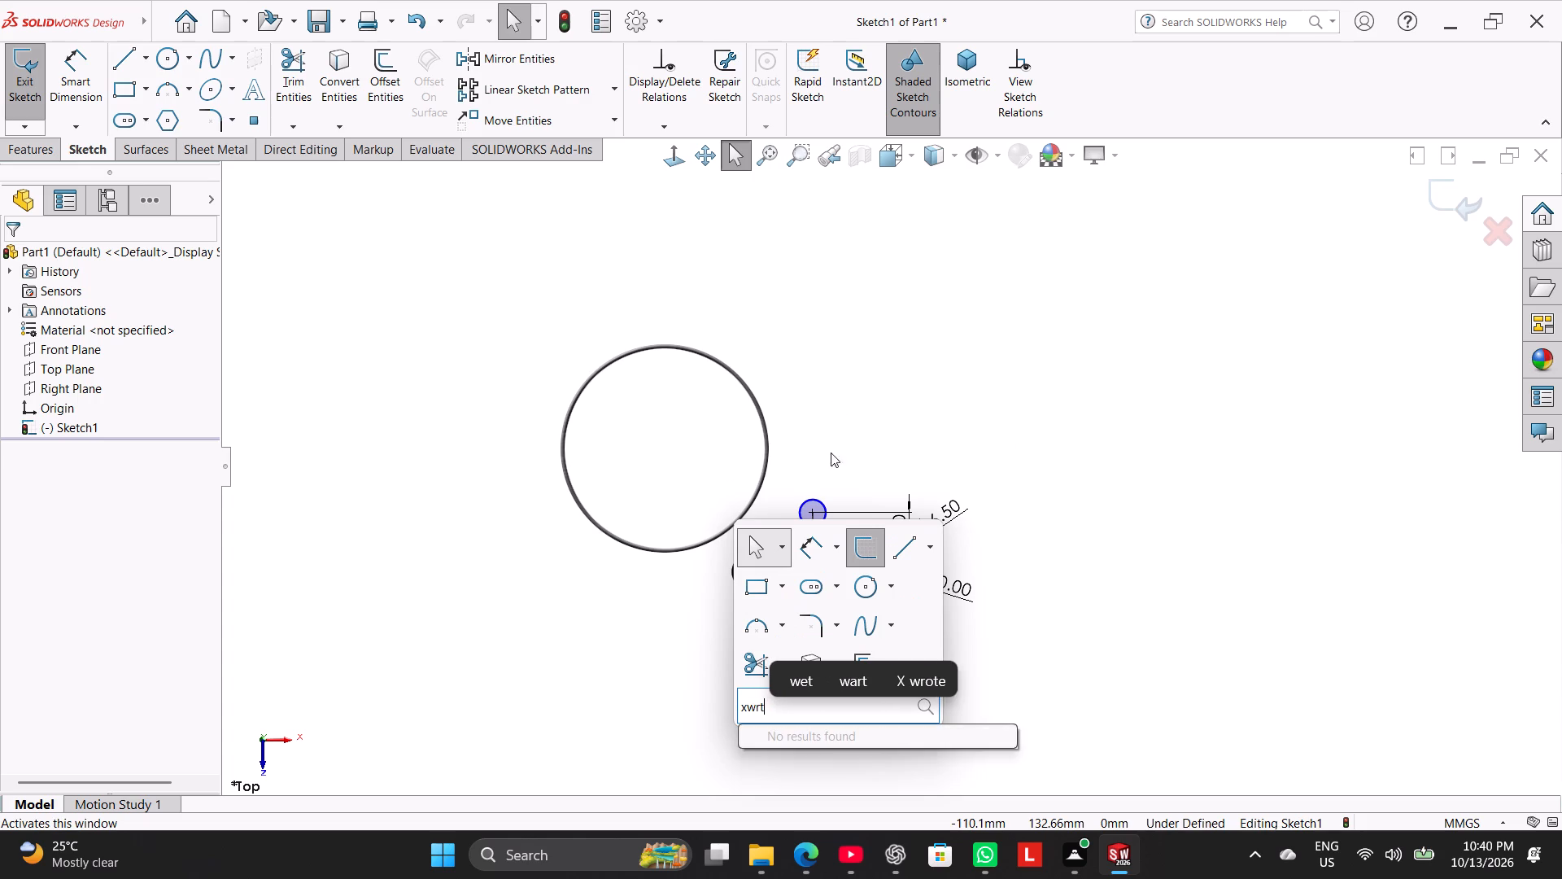
left_click(574, 536)
type("vc")
type("xzasdf")
type("gfgtretyhhhuyv")
left_click(757, 456)
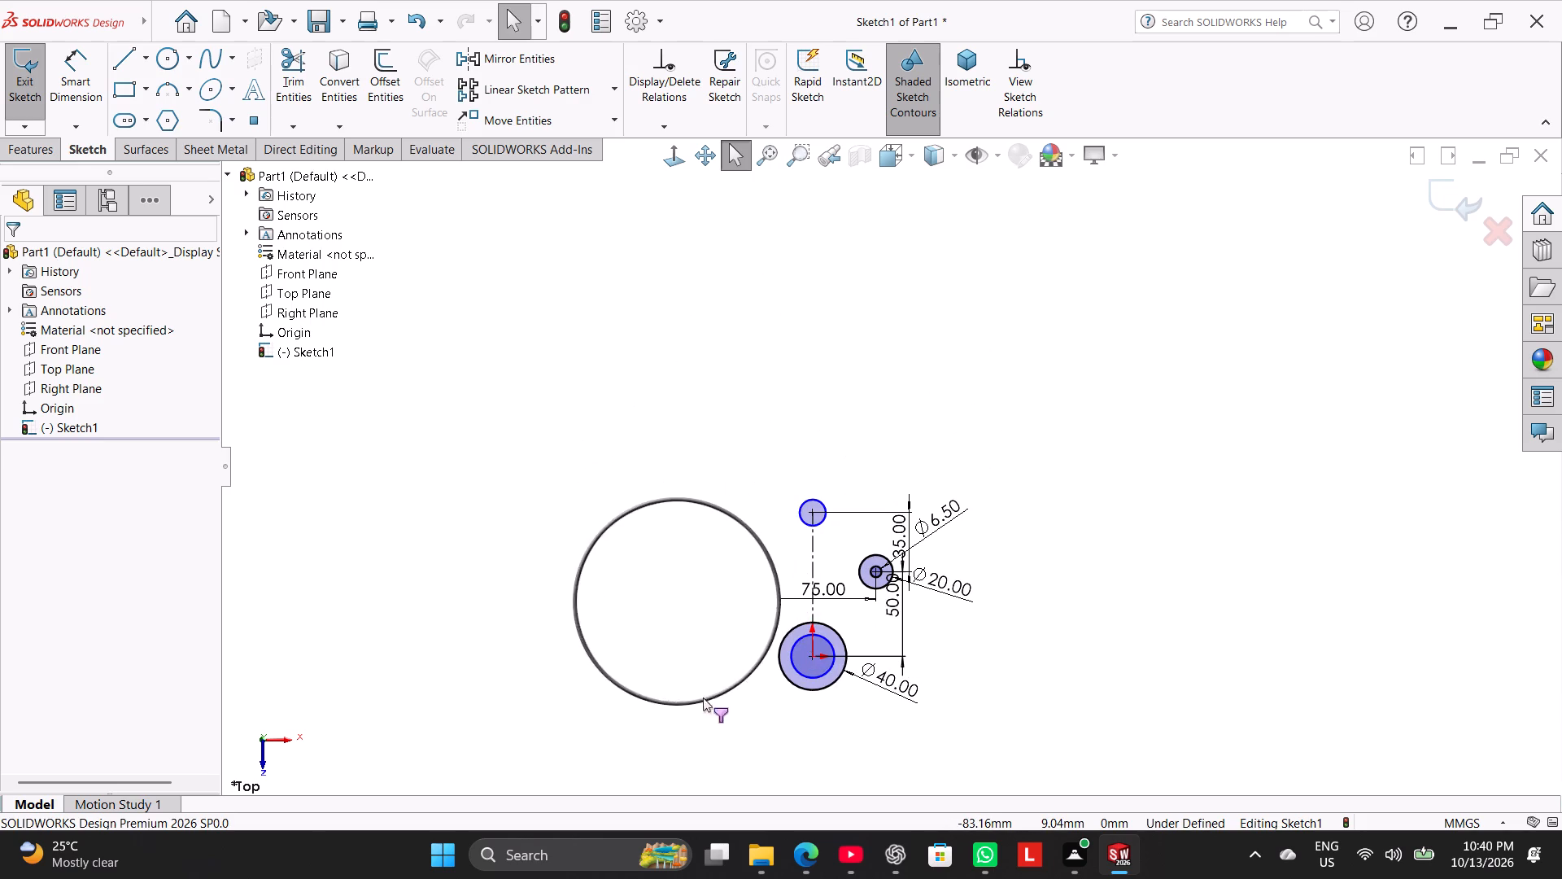
key("f")
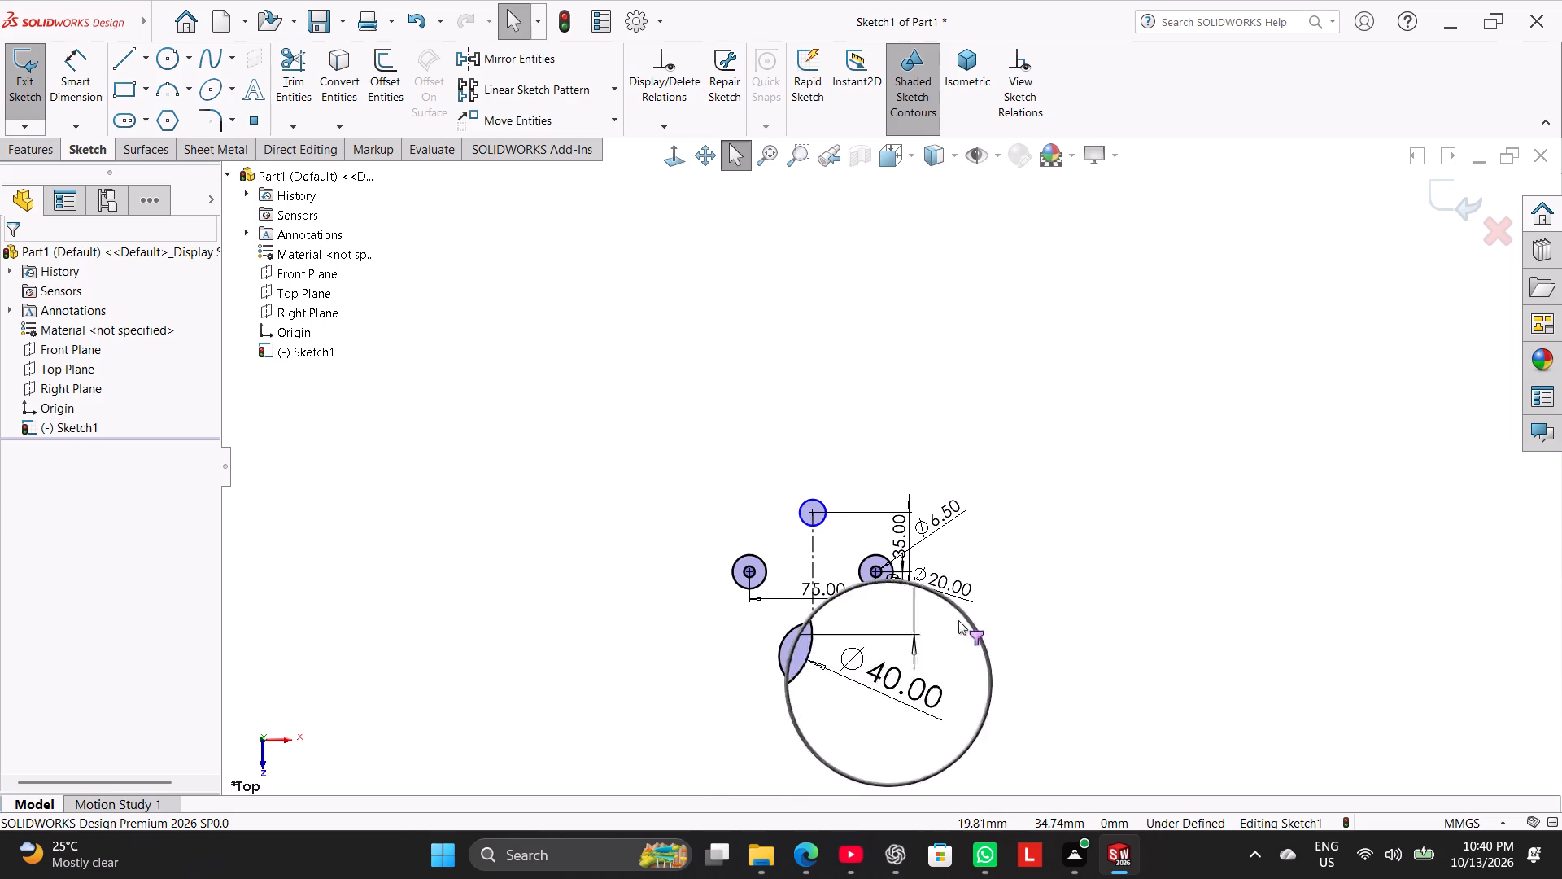
key("g")
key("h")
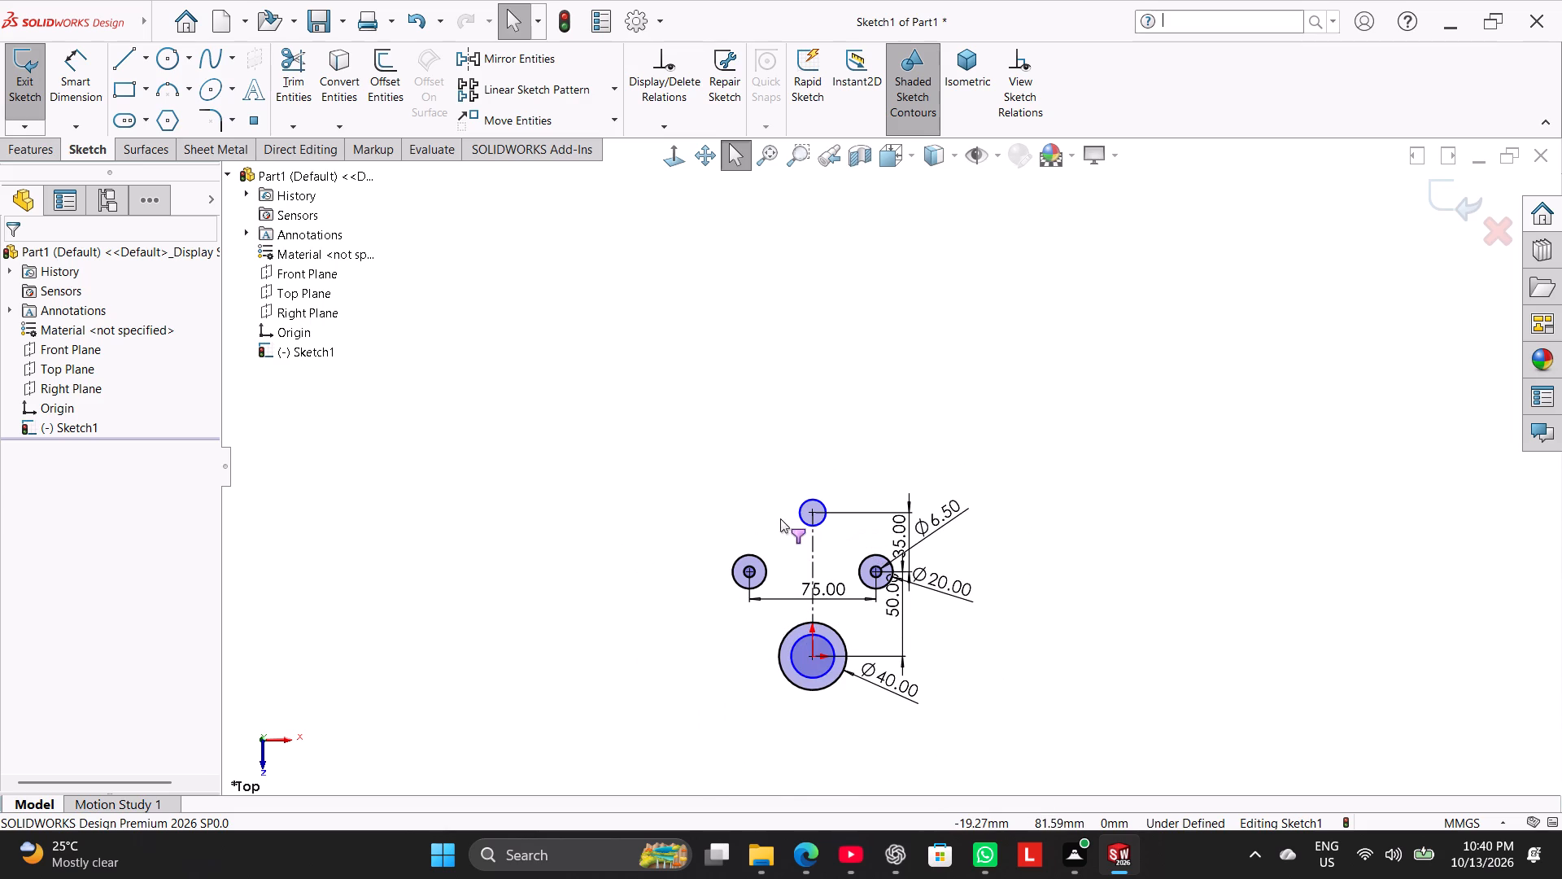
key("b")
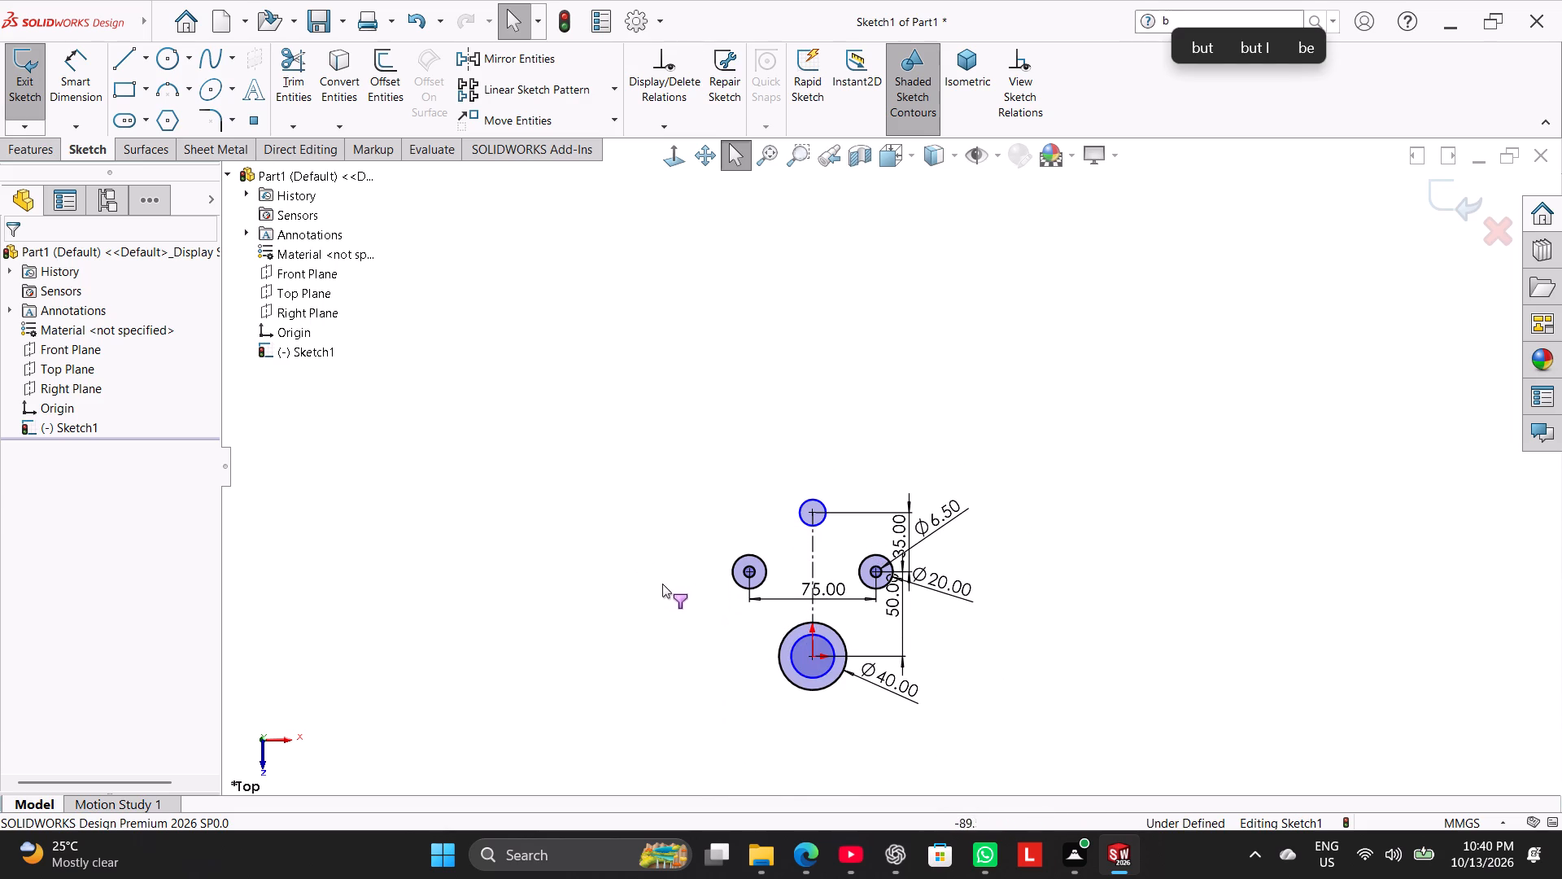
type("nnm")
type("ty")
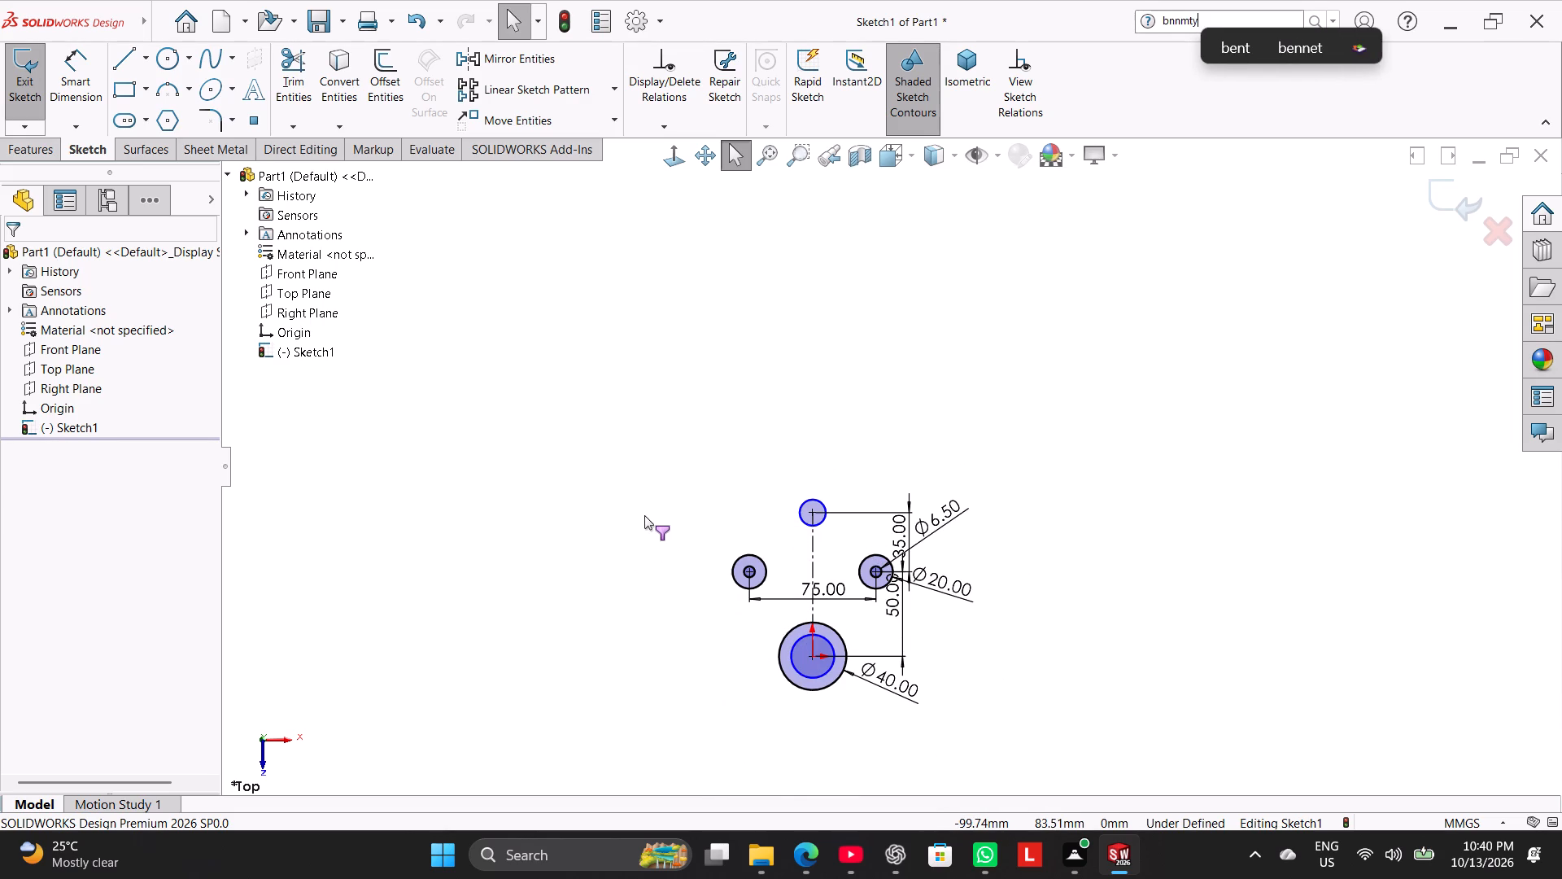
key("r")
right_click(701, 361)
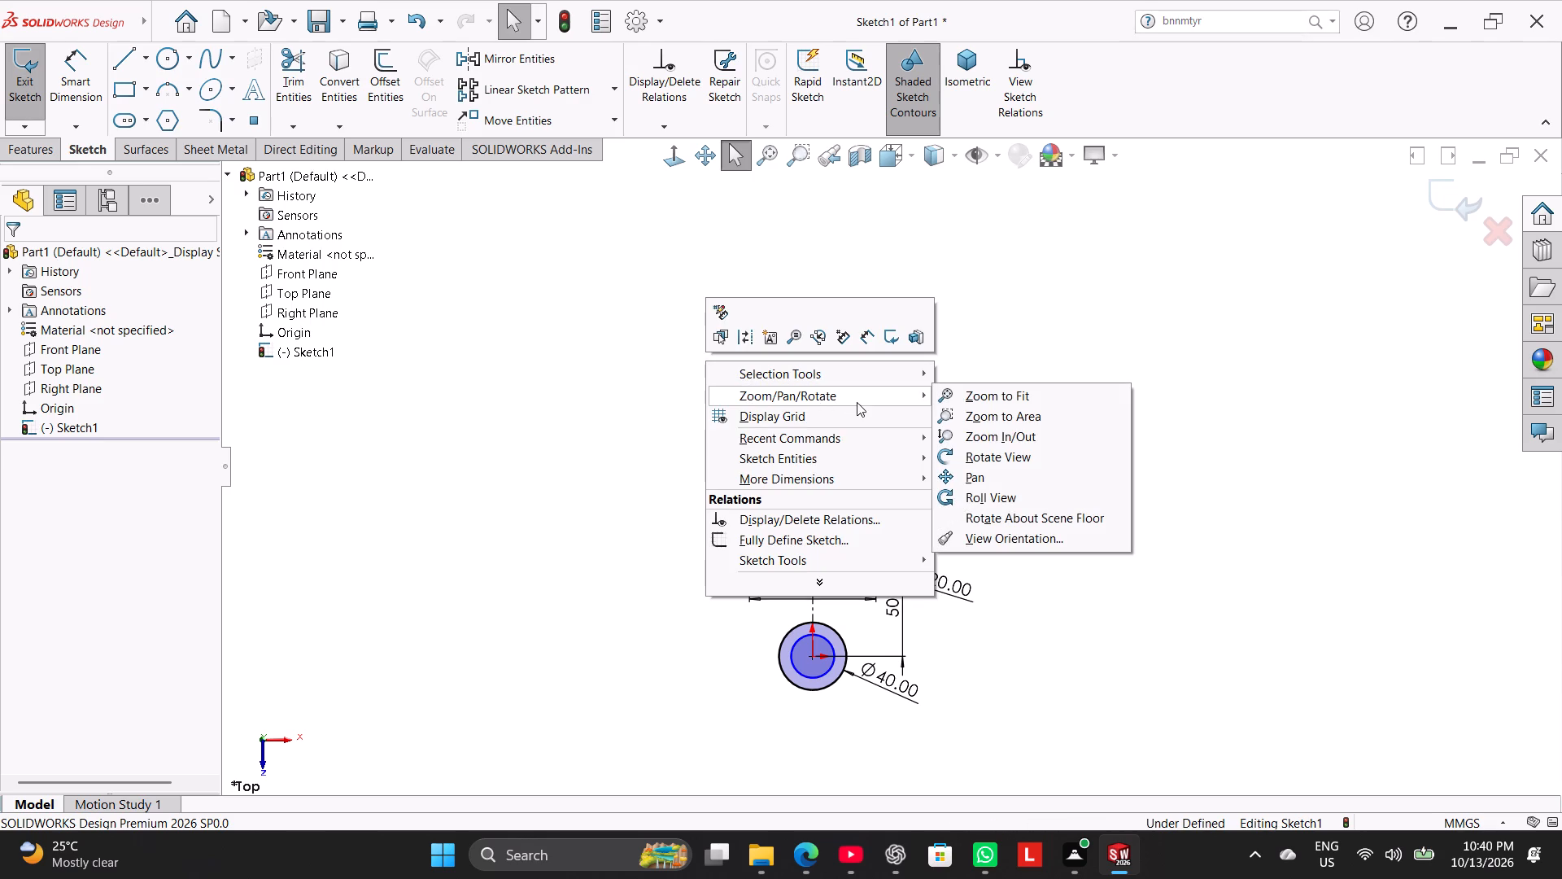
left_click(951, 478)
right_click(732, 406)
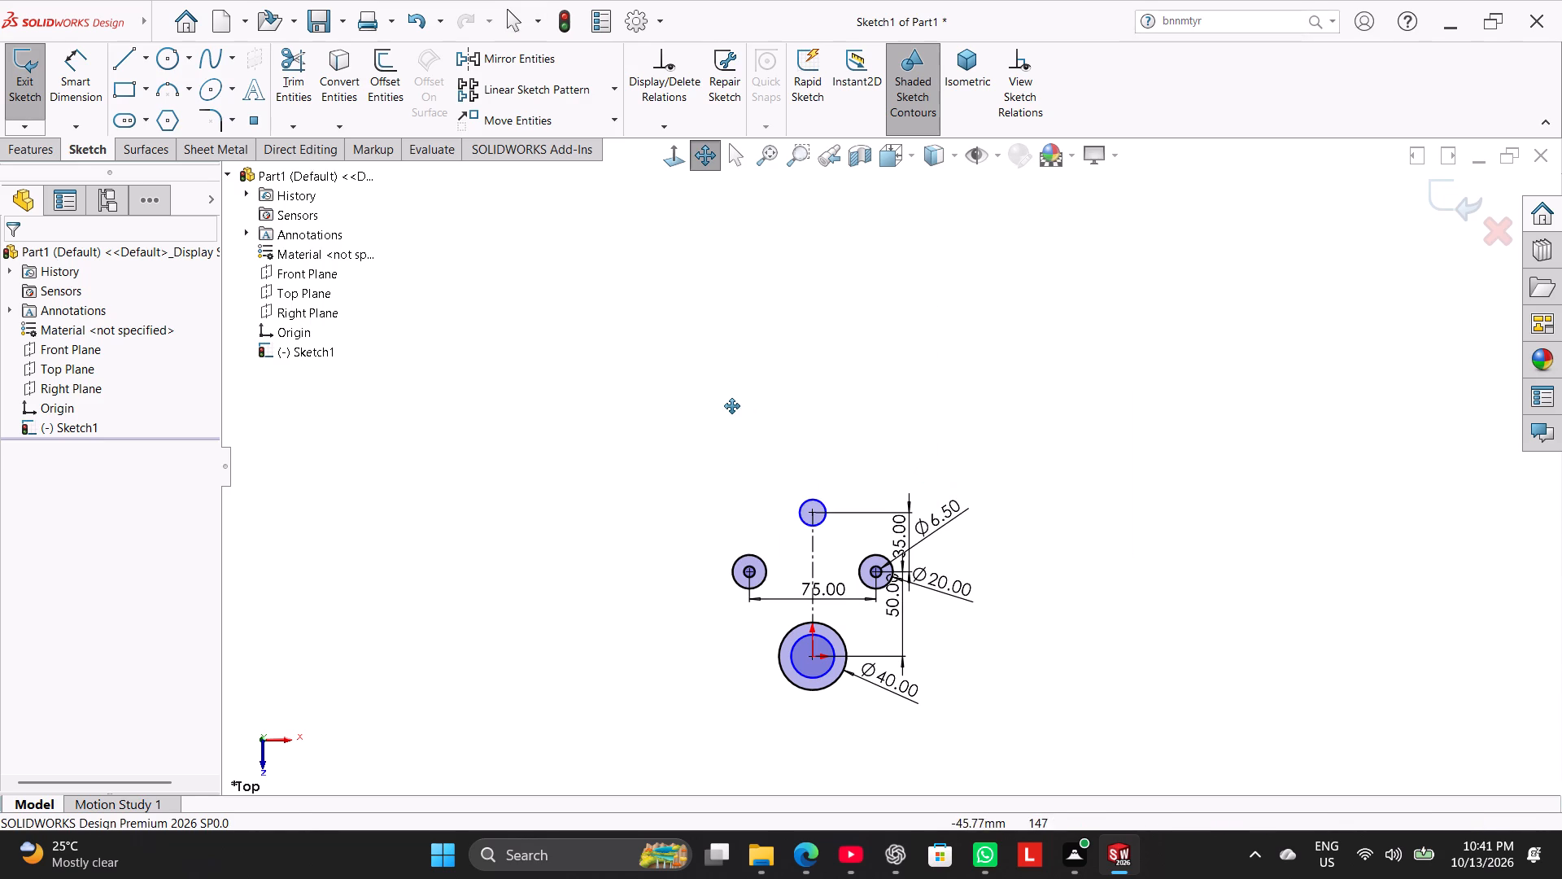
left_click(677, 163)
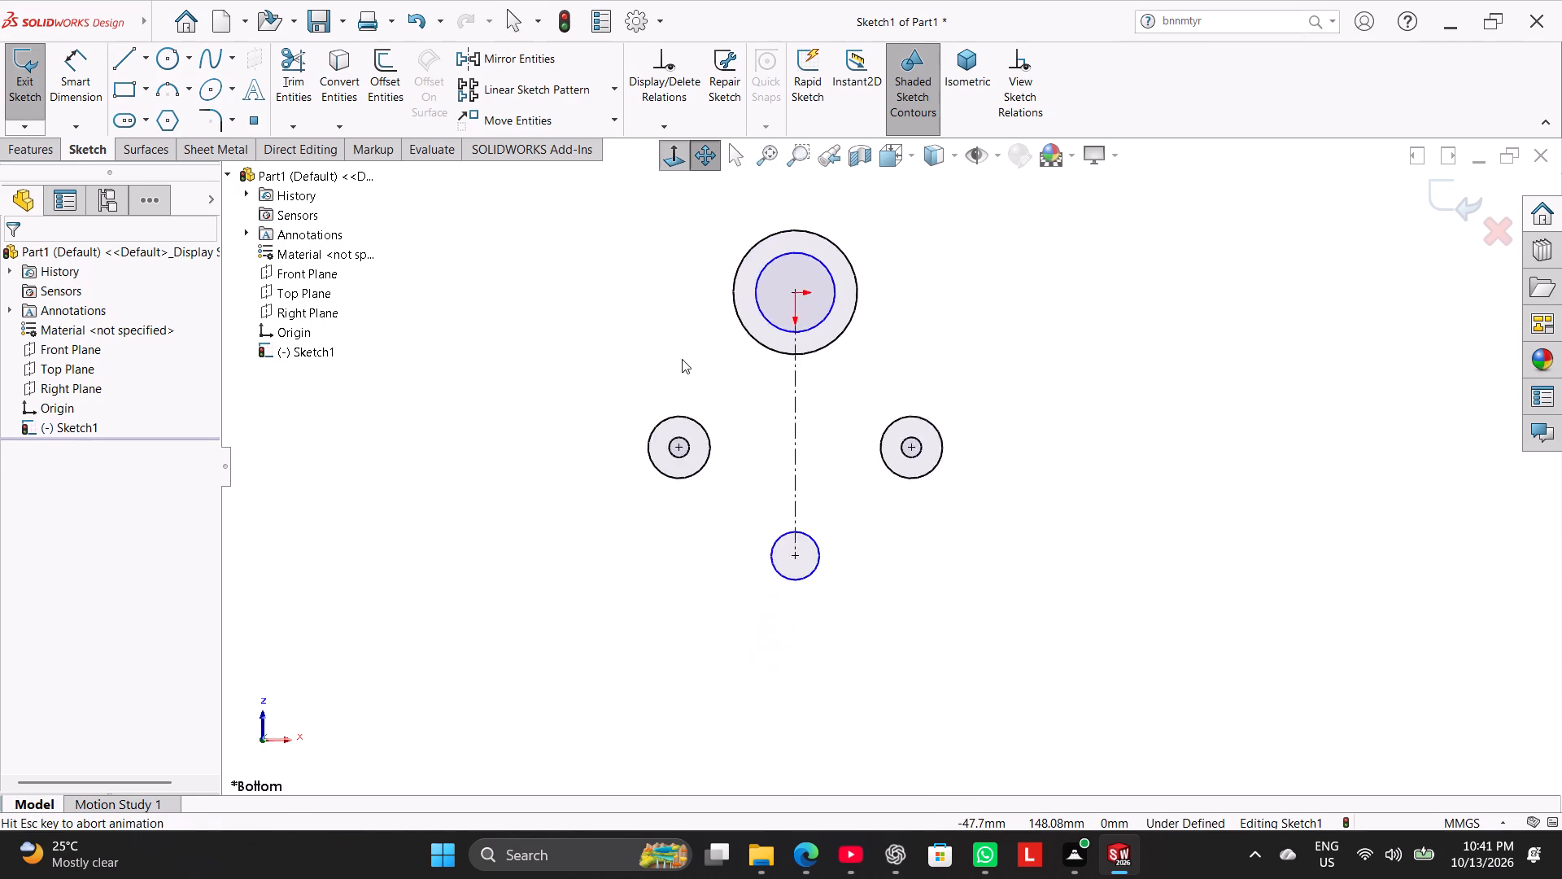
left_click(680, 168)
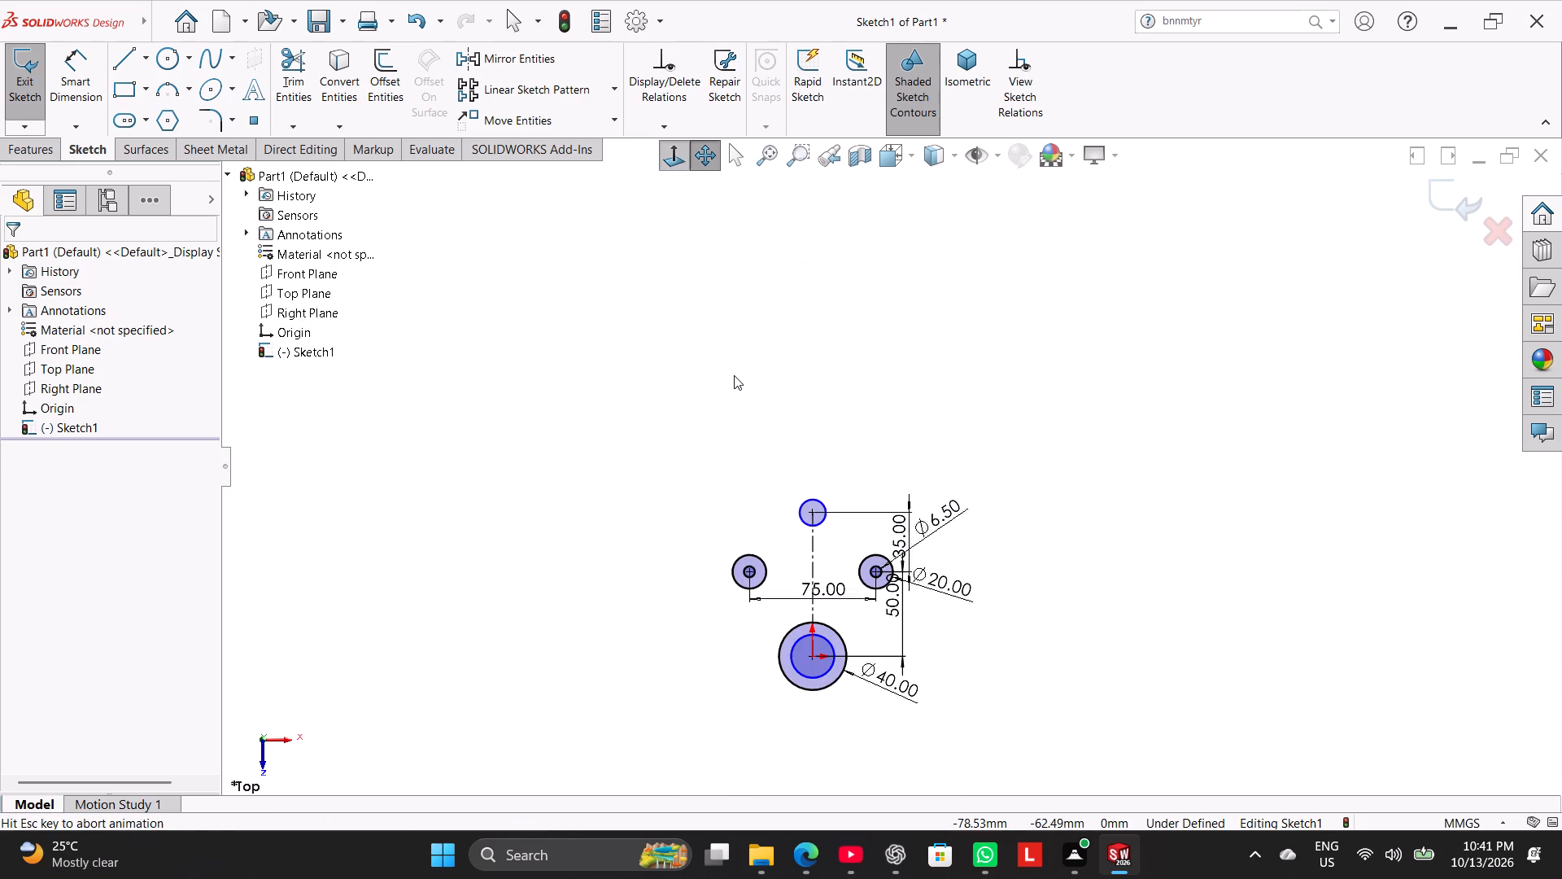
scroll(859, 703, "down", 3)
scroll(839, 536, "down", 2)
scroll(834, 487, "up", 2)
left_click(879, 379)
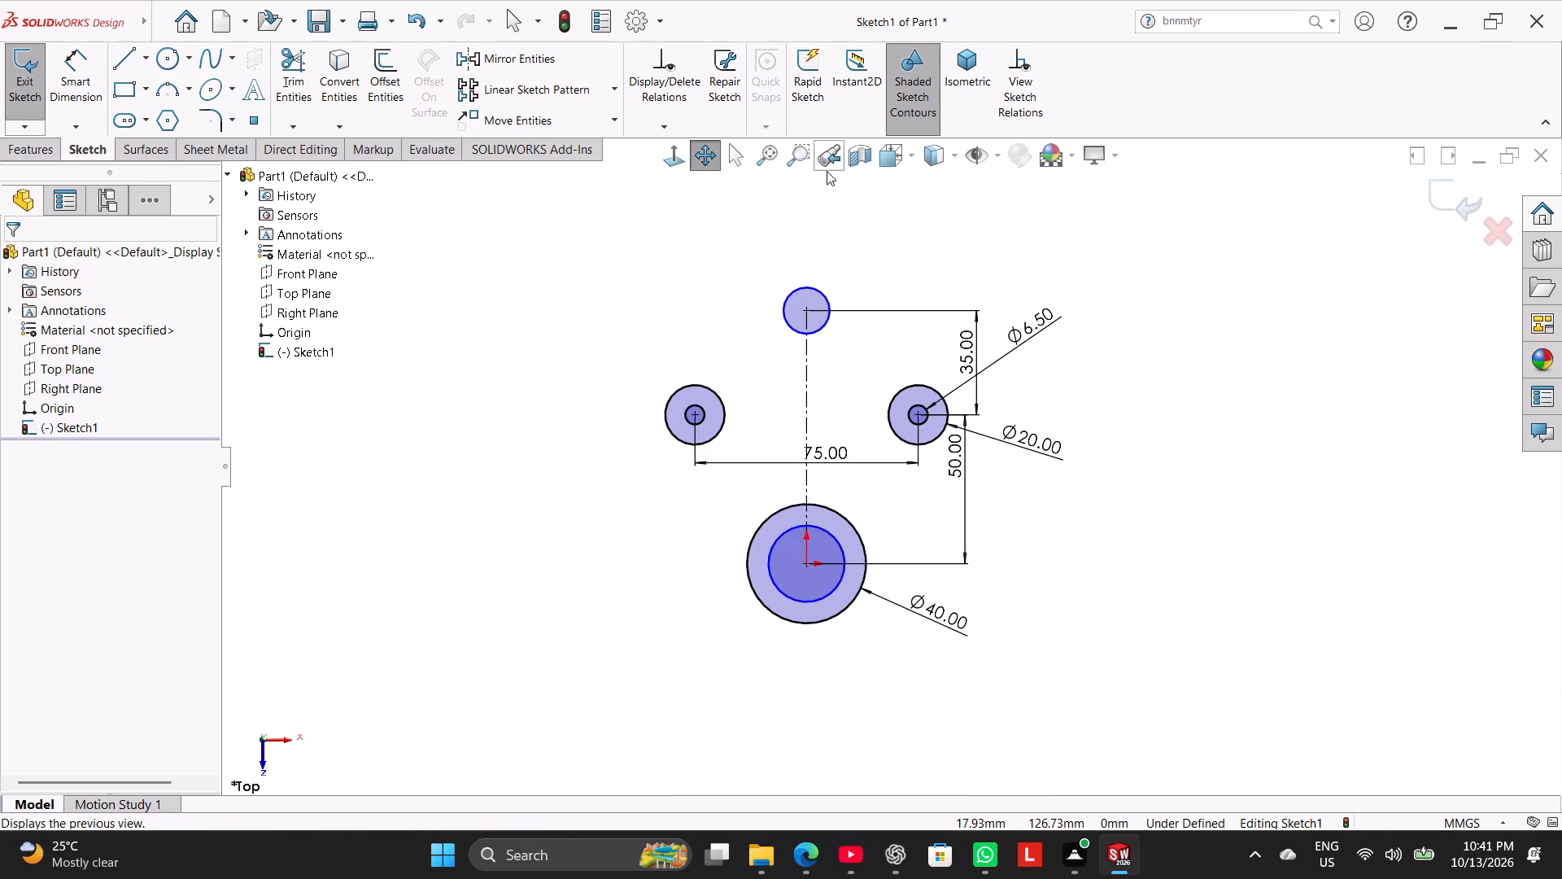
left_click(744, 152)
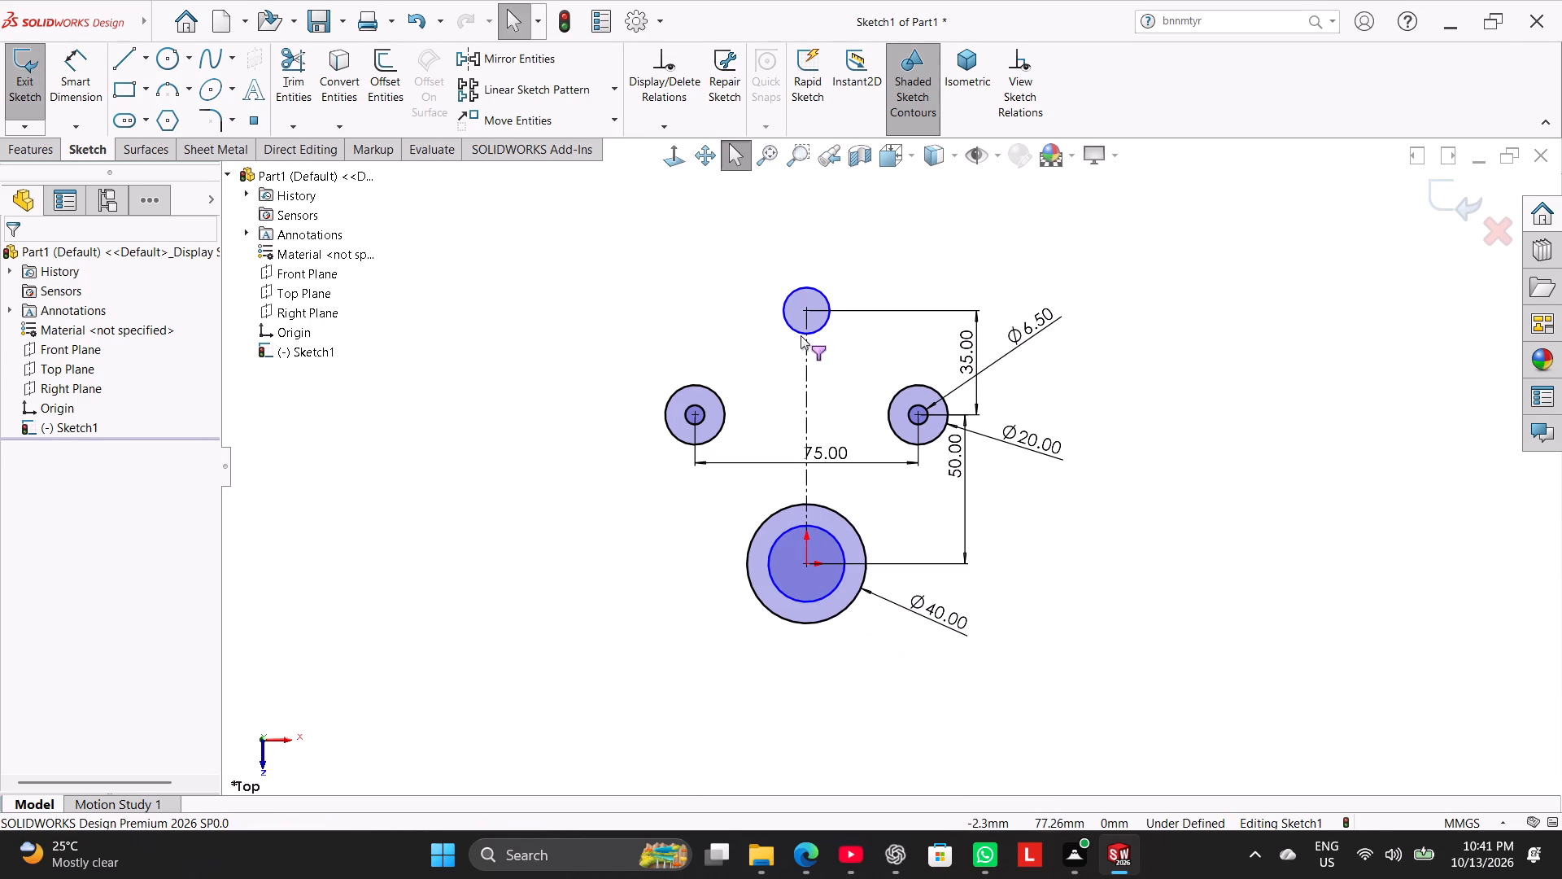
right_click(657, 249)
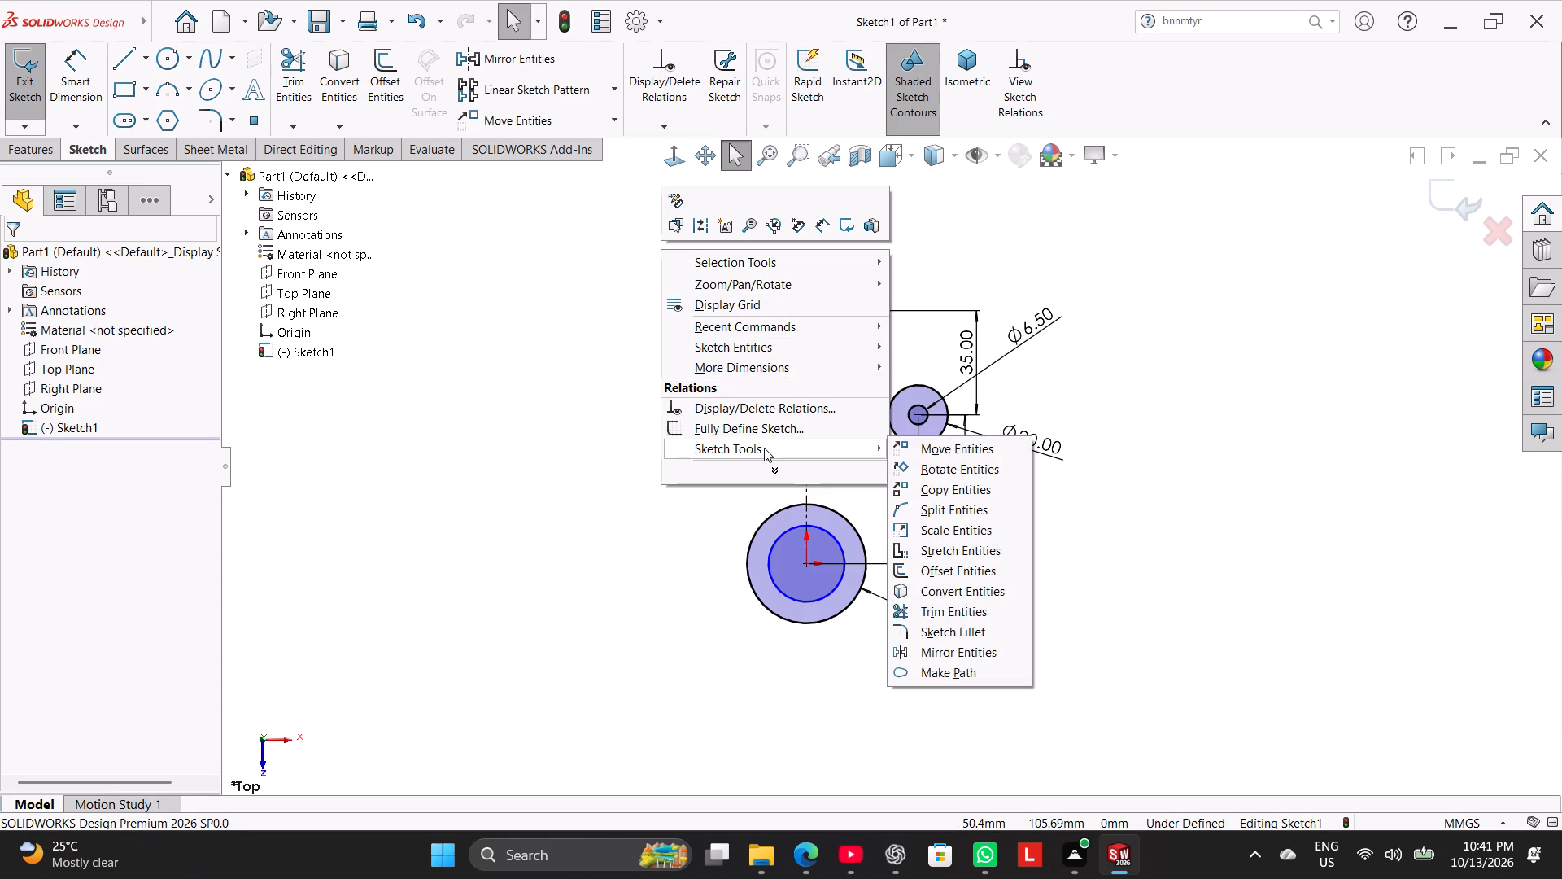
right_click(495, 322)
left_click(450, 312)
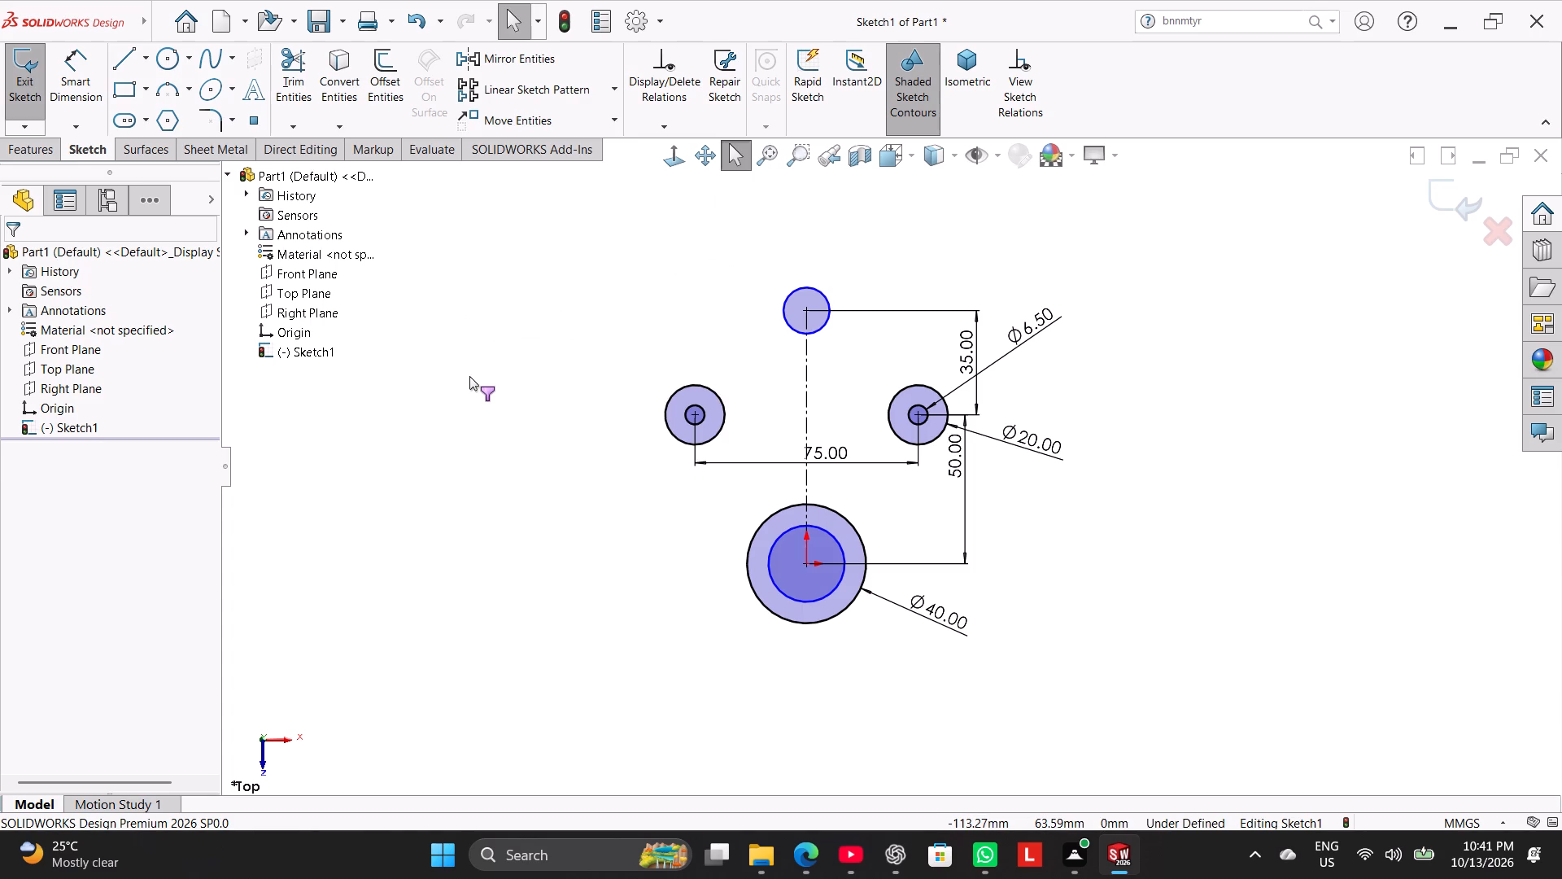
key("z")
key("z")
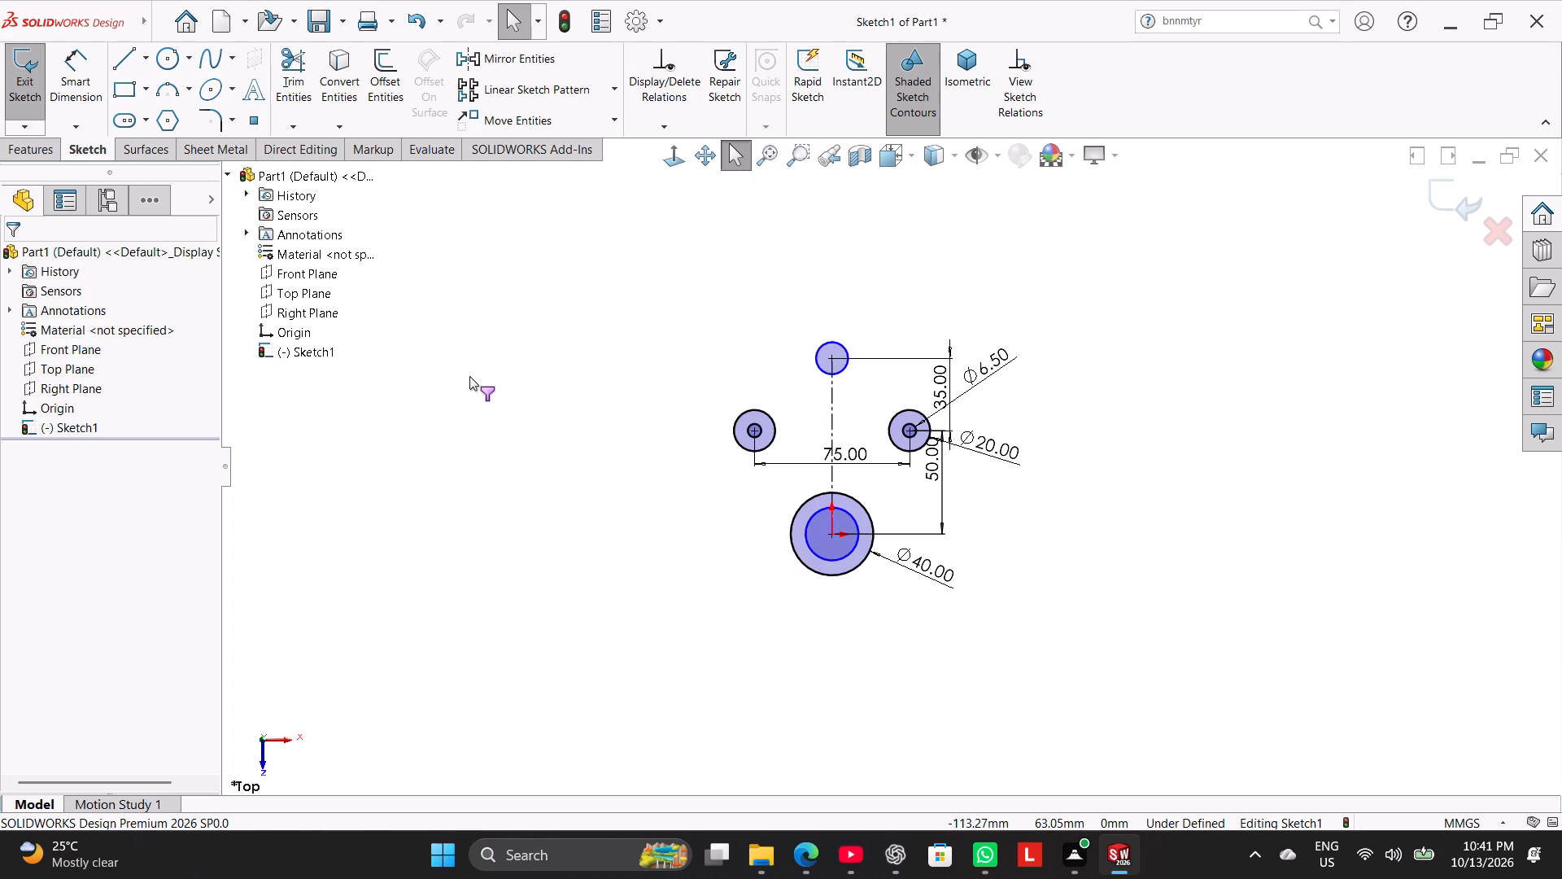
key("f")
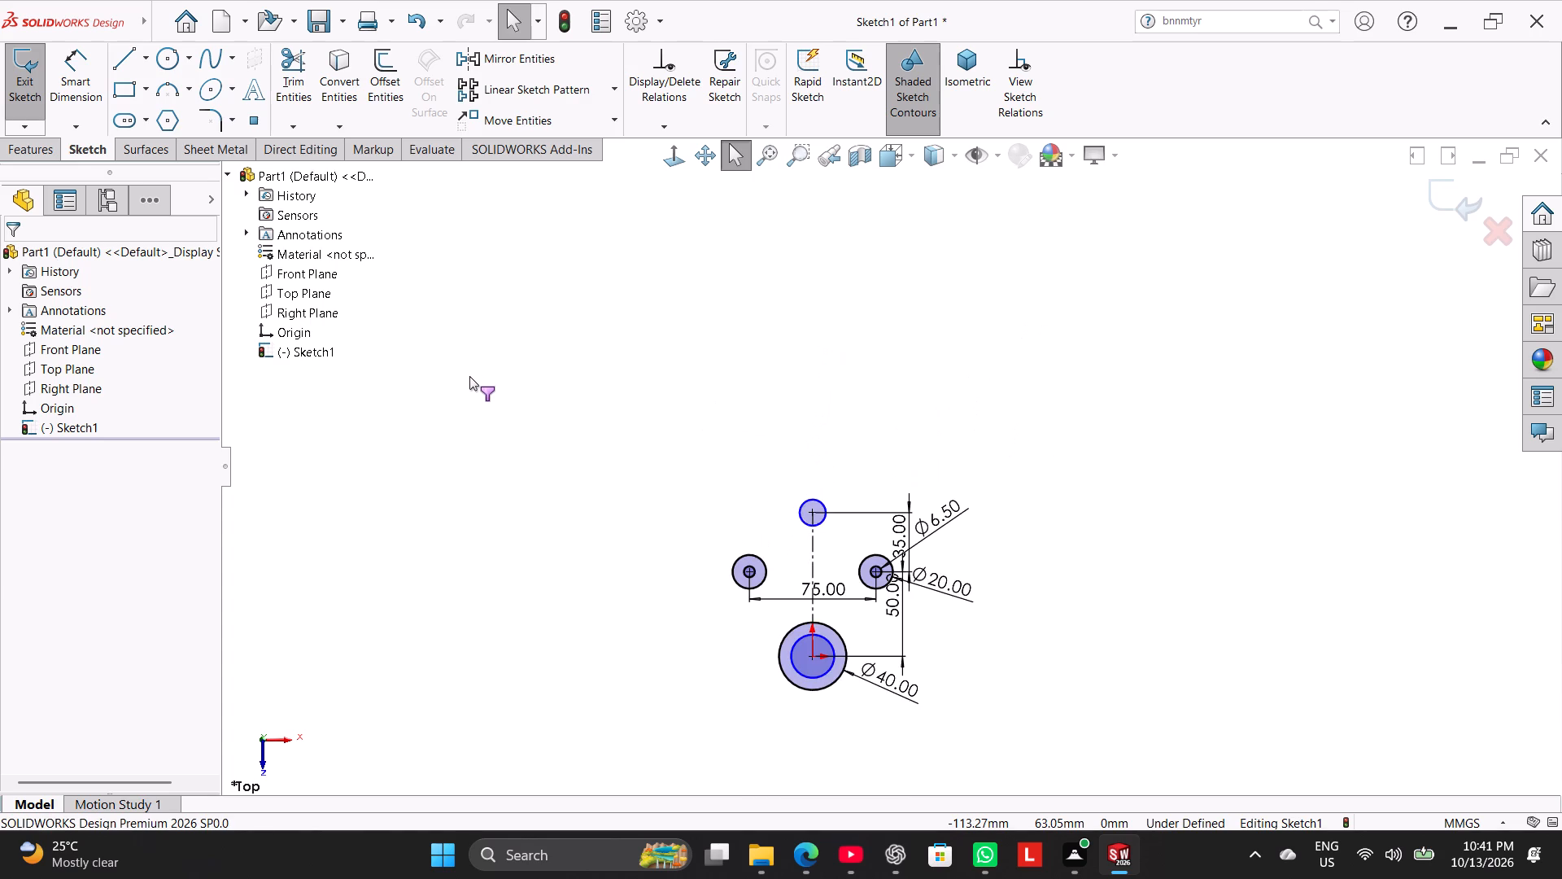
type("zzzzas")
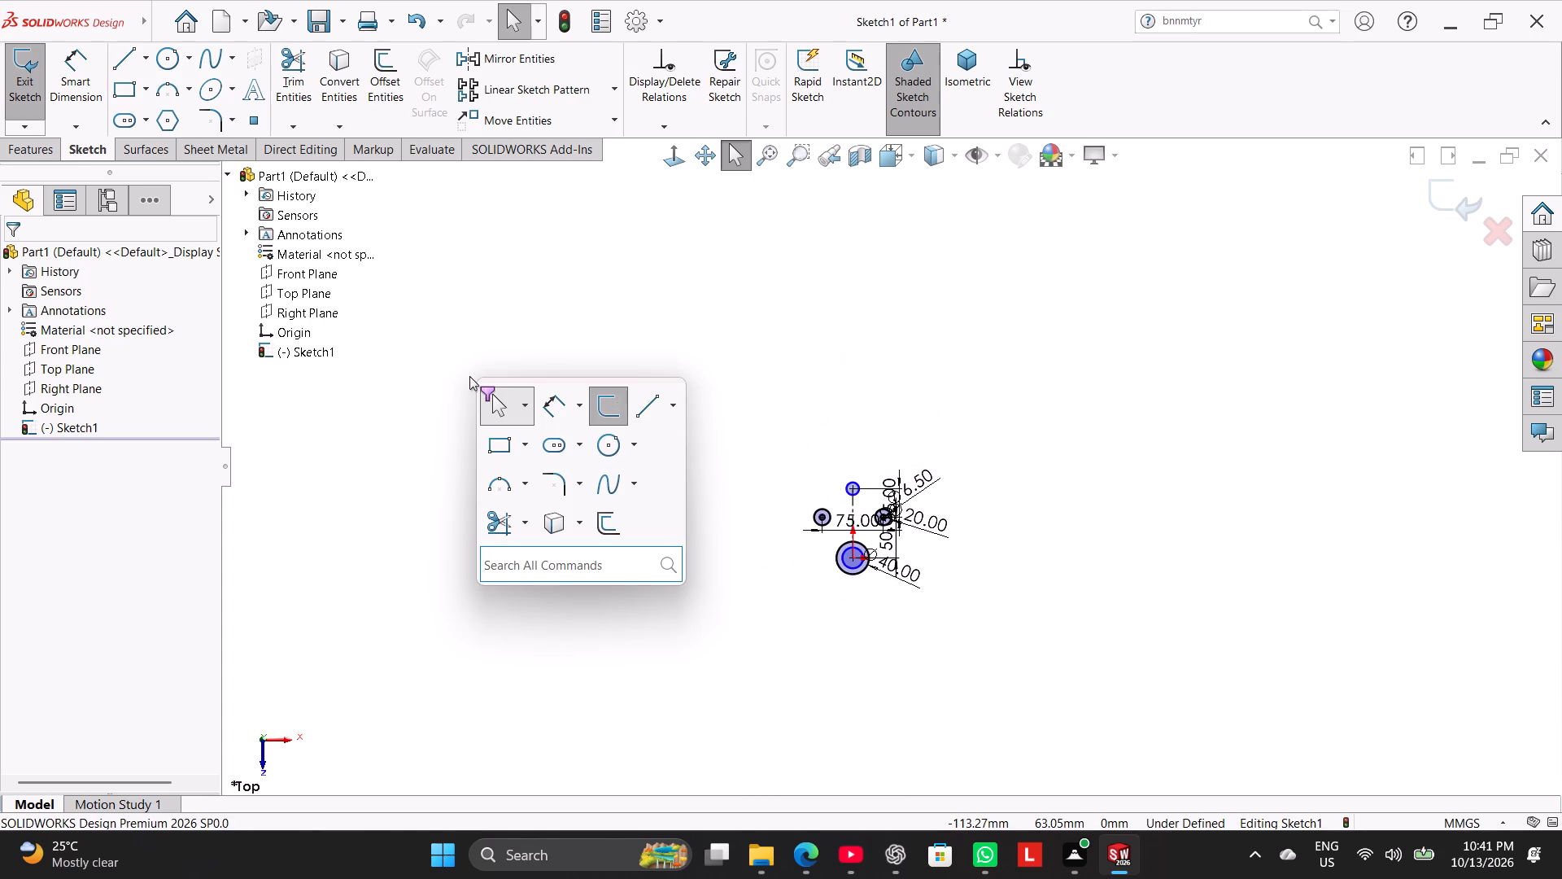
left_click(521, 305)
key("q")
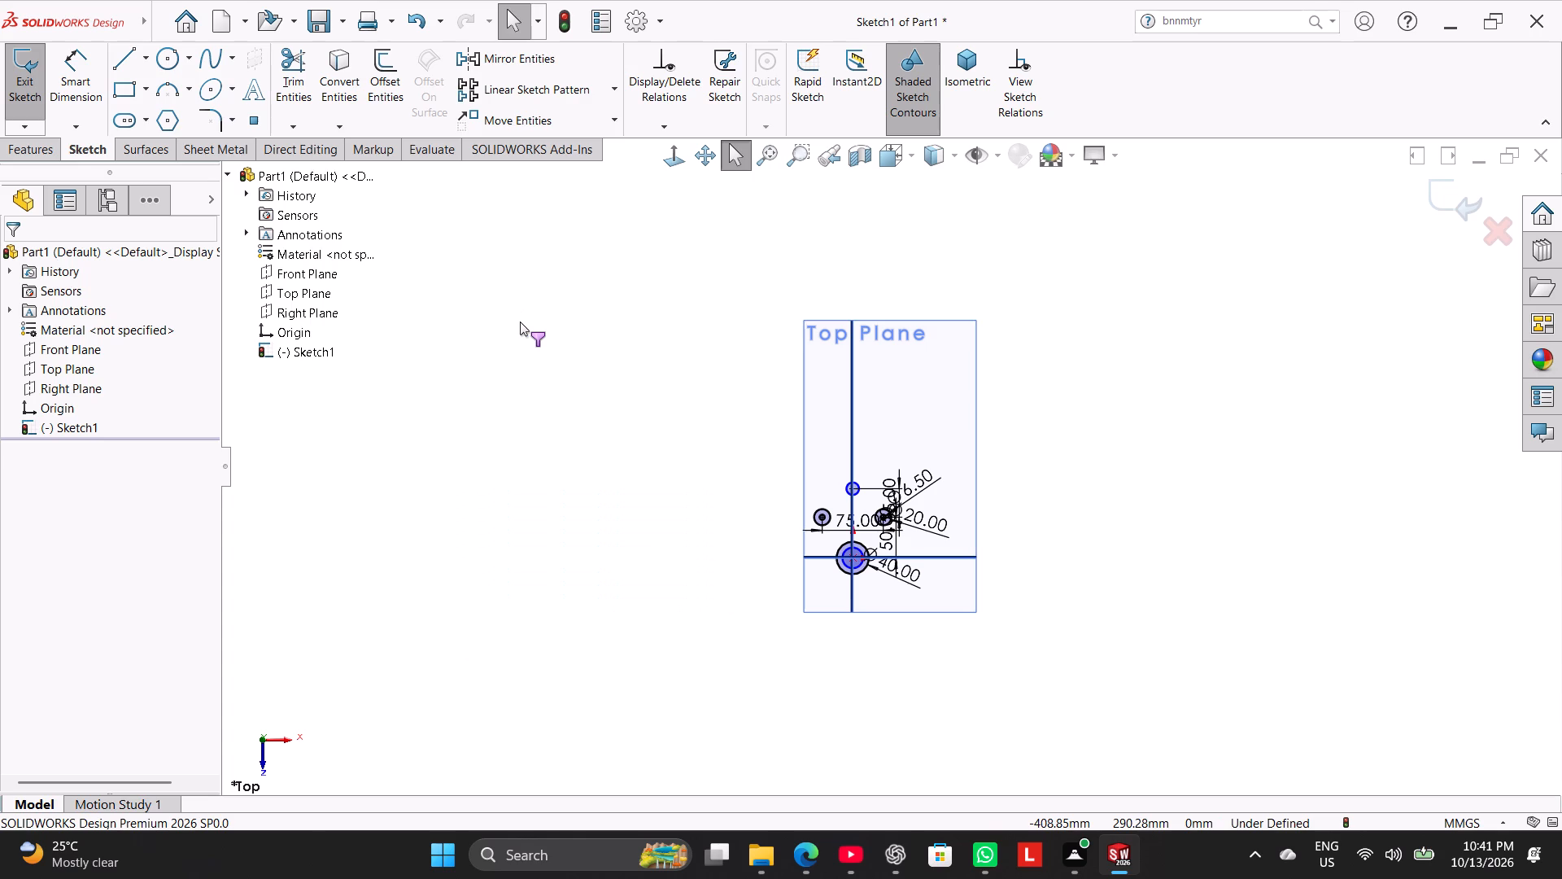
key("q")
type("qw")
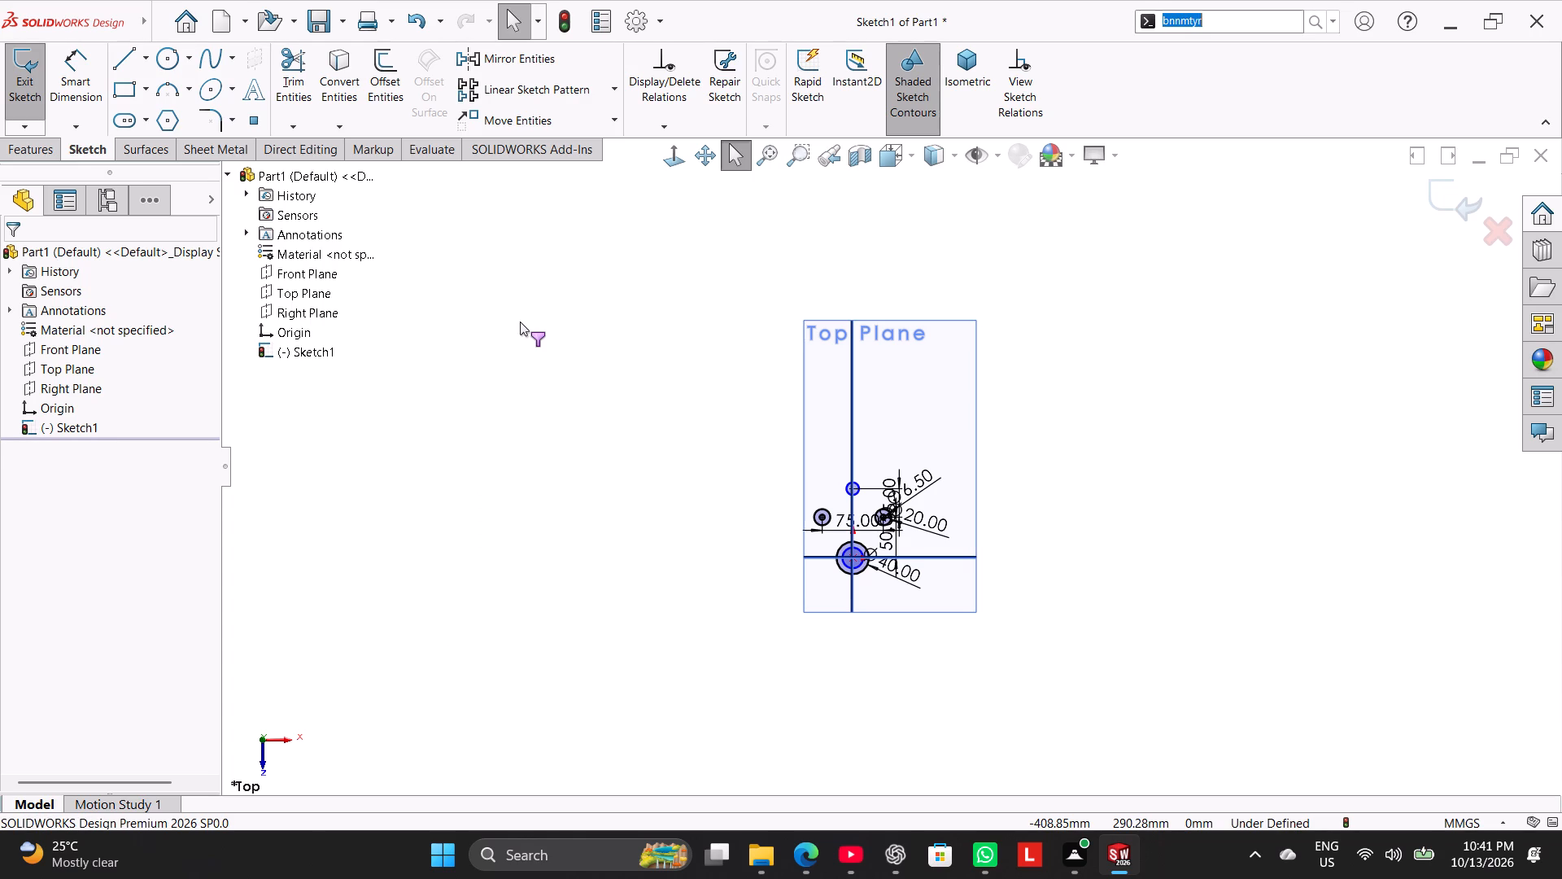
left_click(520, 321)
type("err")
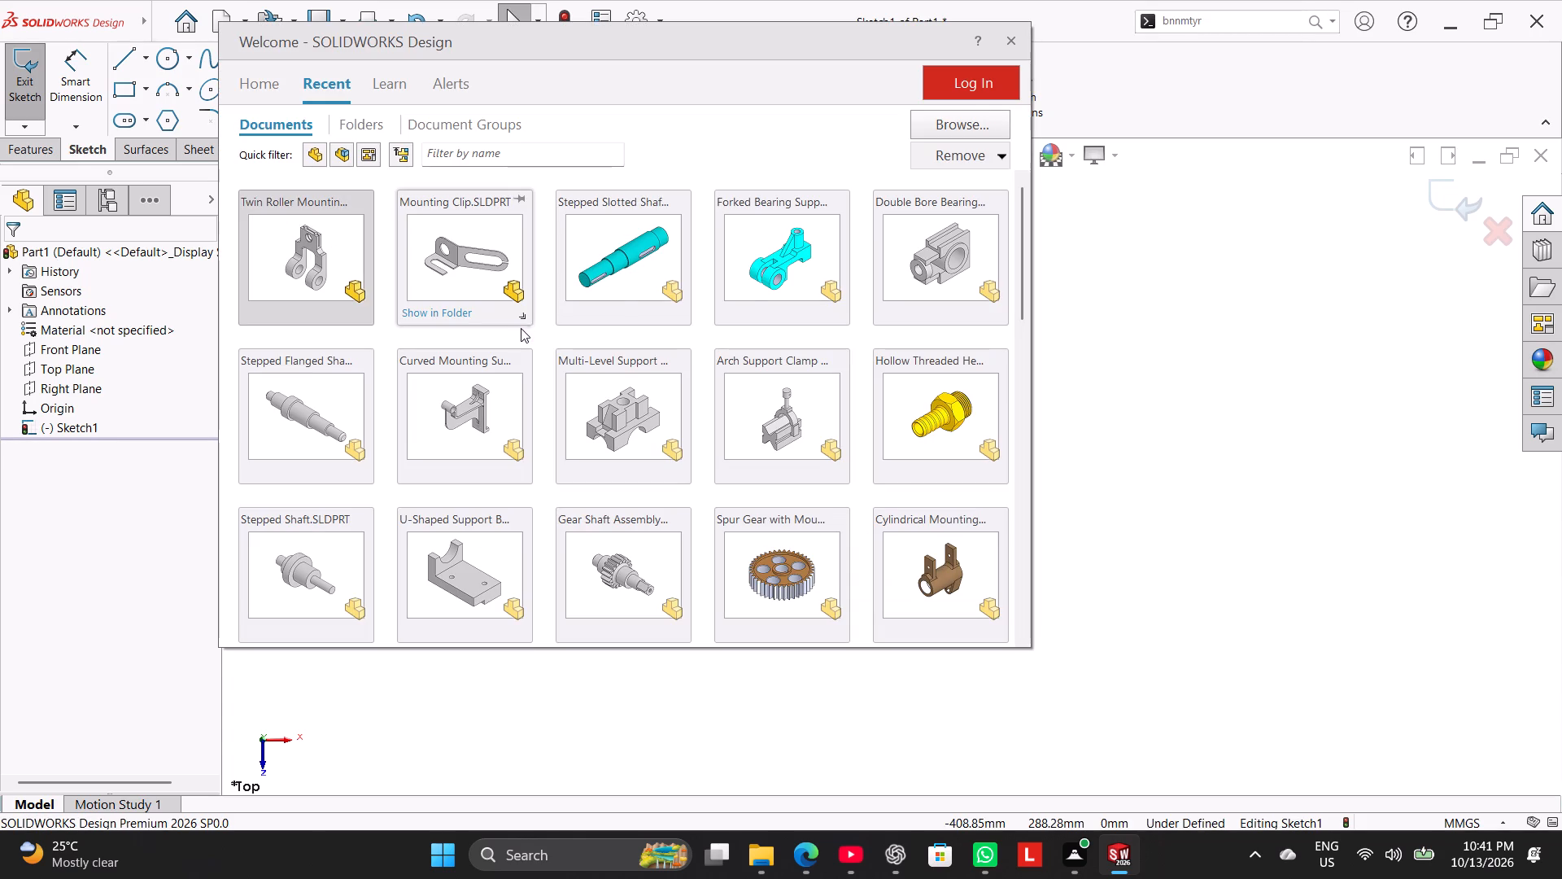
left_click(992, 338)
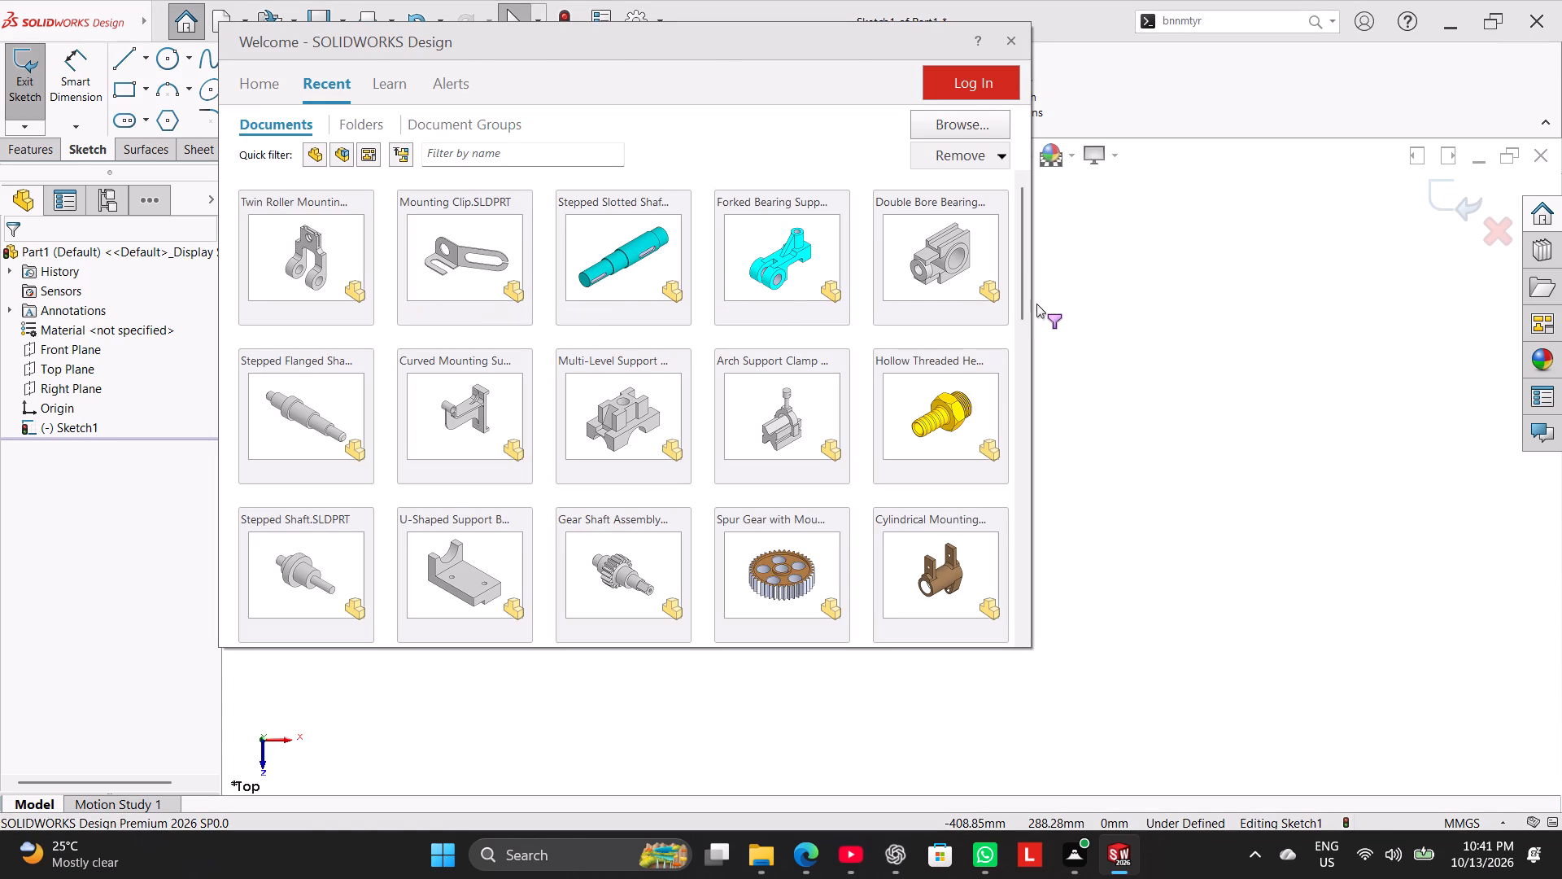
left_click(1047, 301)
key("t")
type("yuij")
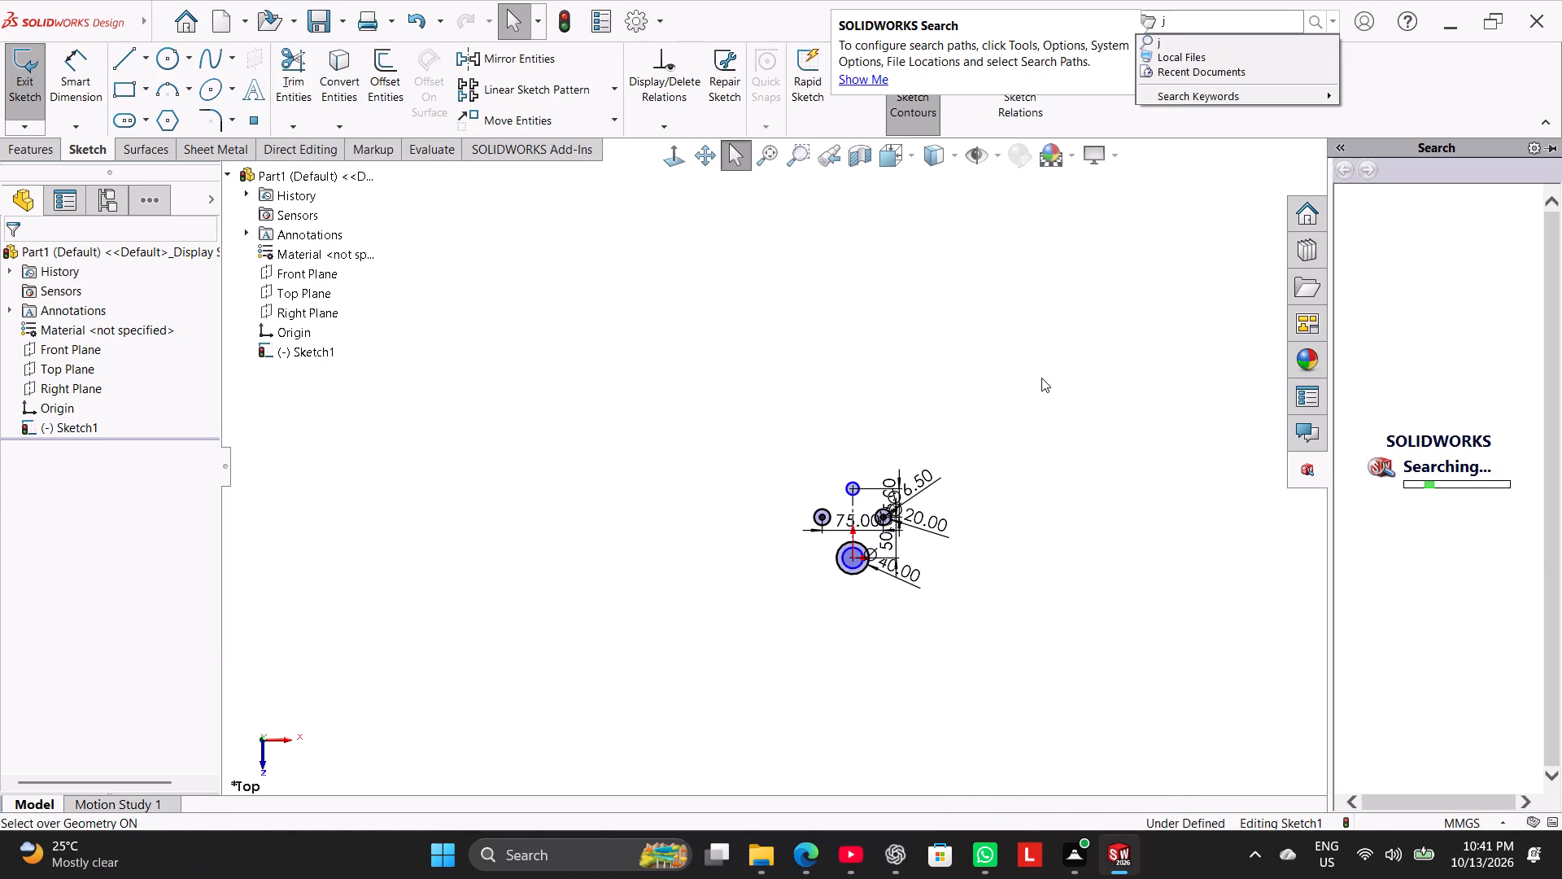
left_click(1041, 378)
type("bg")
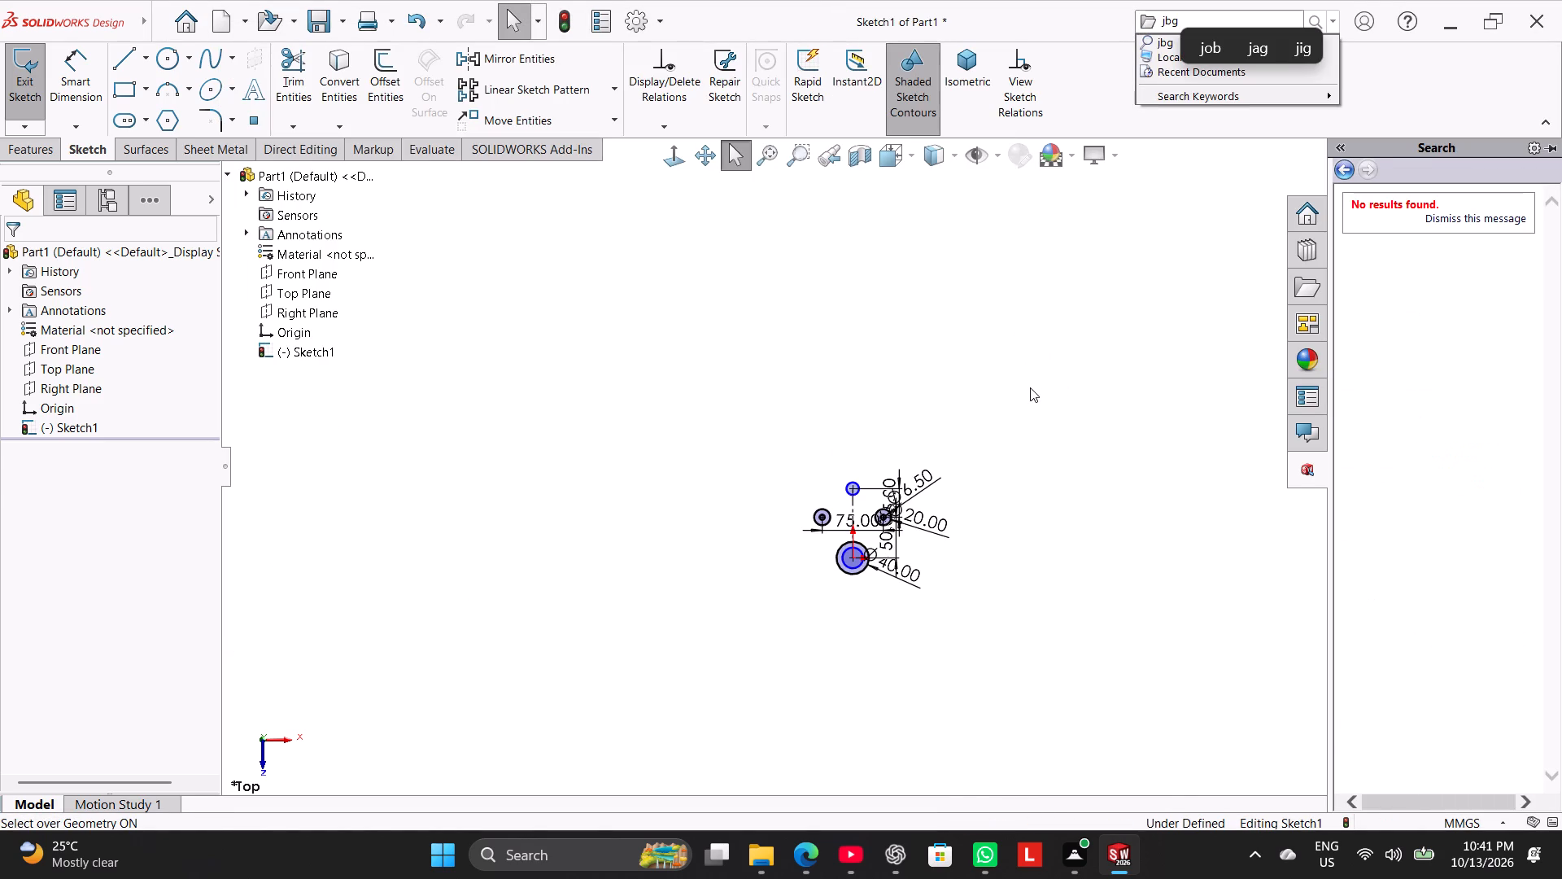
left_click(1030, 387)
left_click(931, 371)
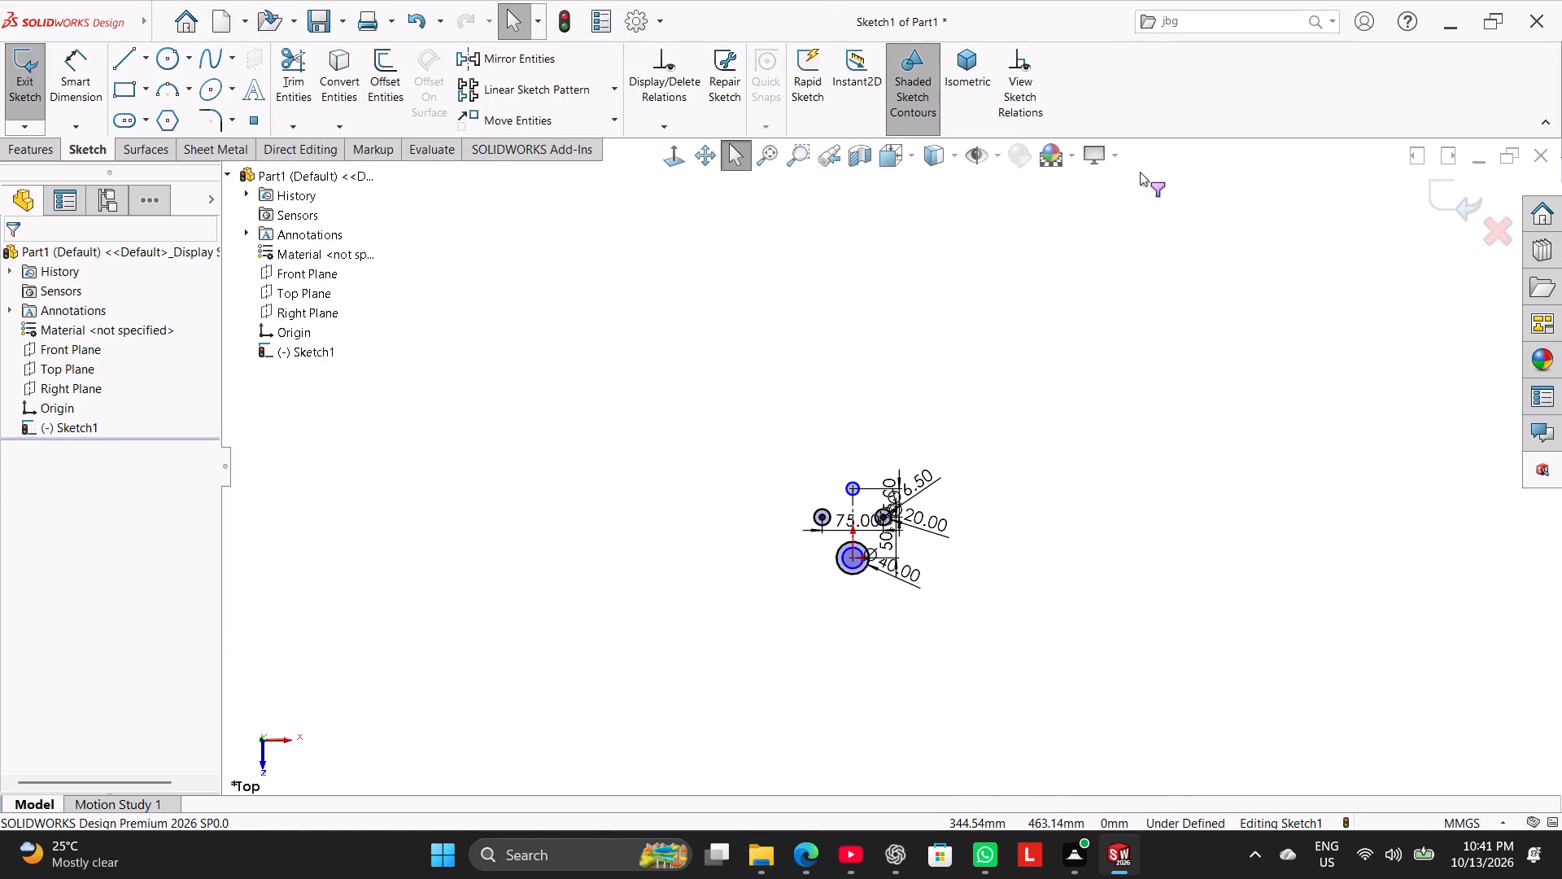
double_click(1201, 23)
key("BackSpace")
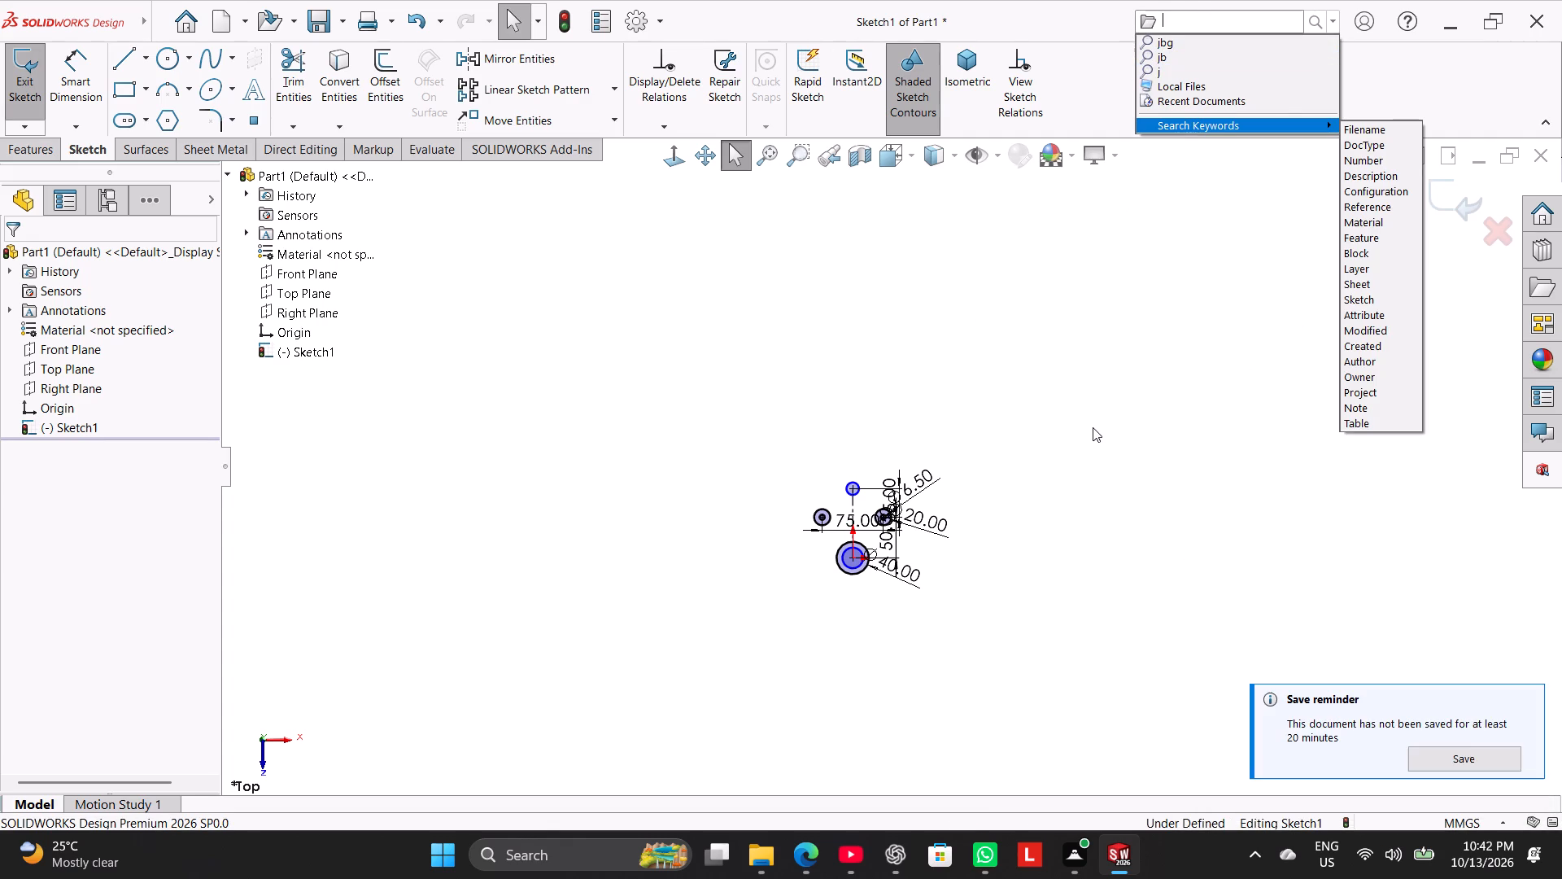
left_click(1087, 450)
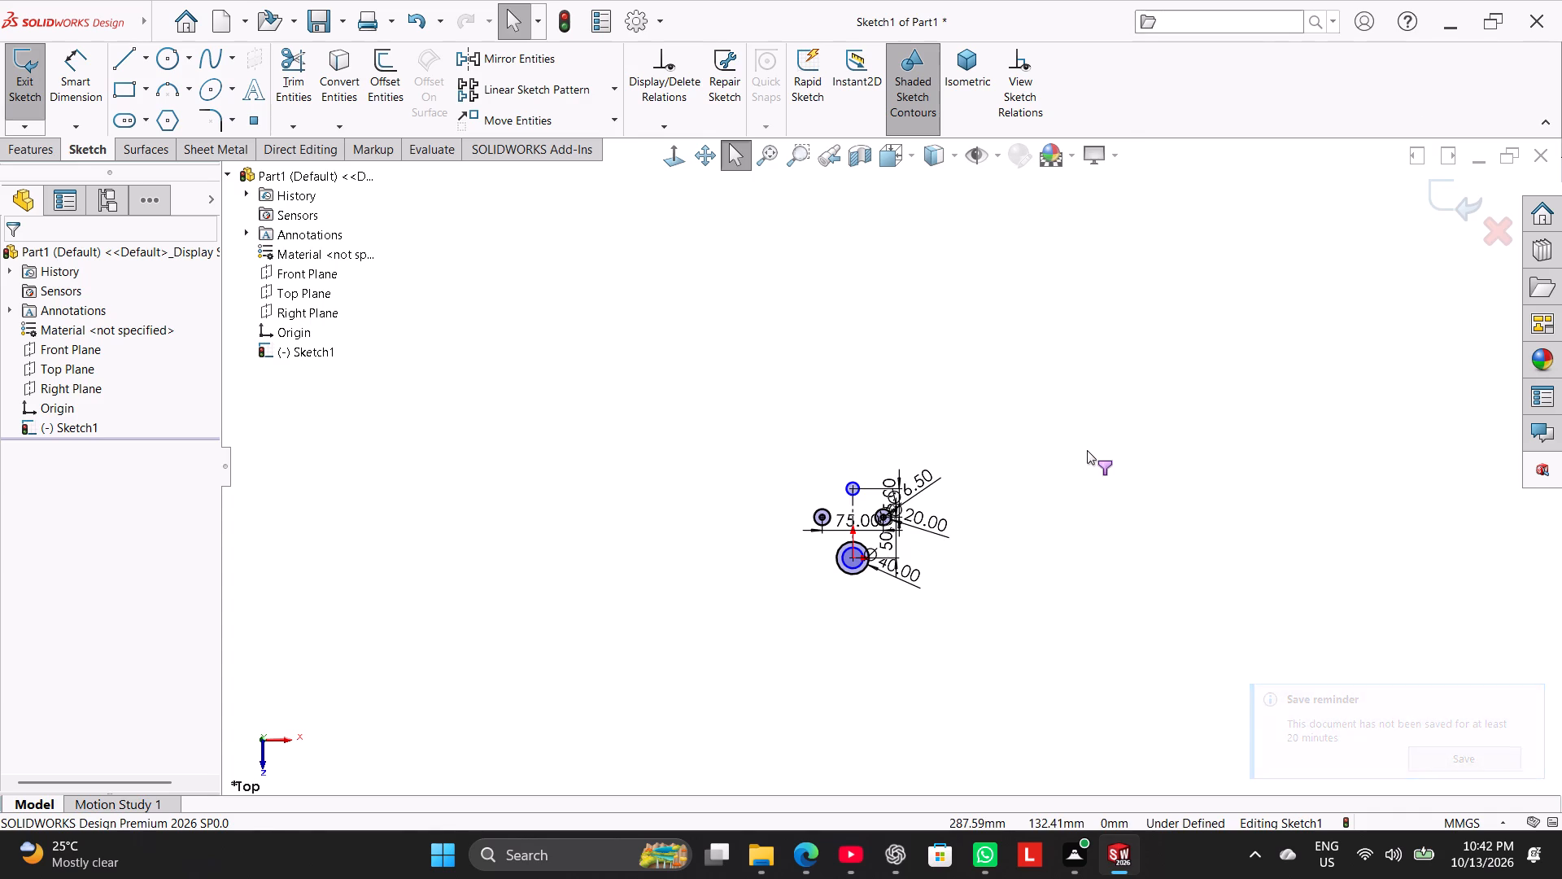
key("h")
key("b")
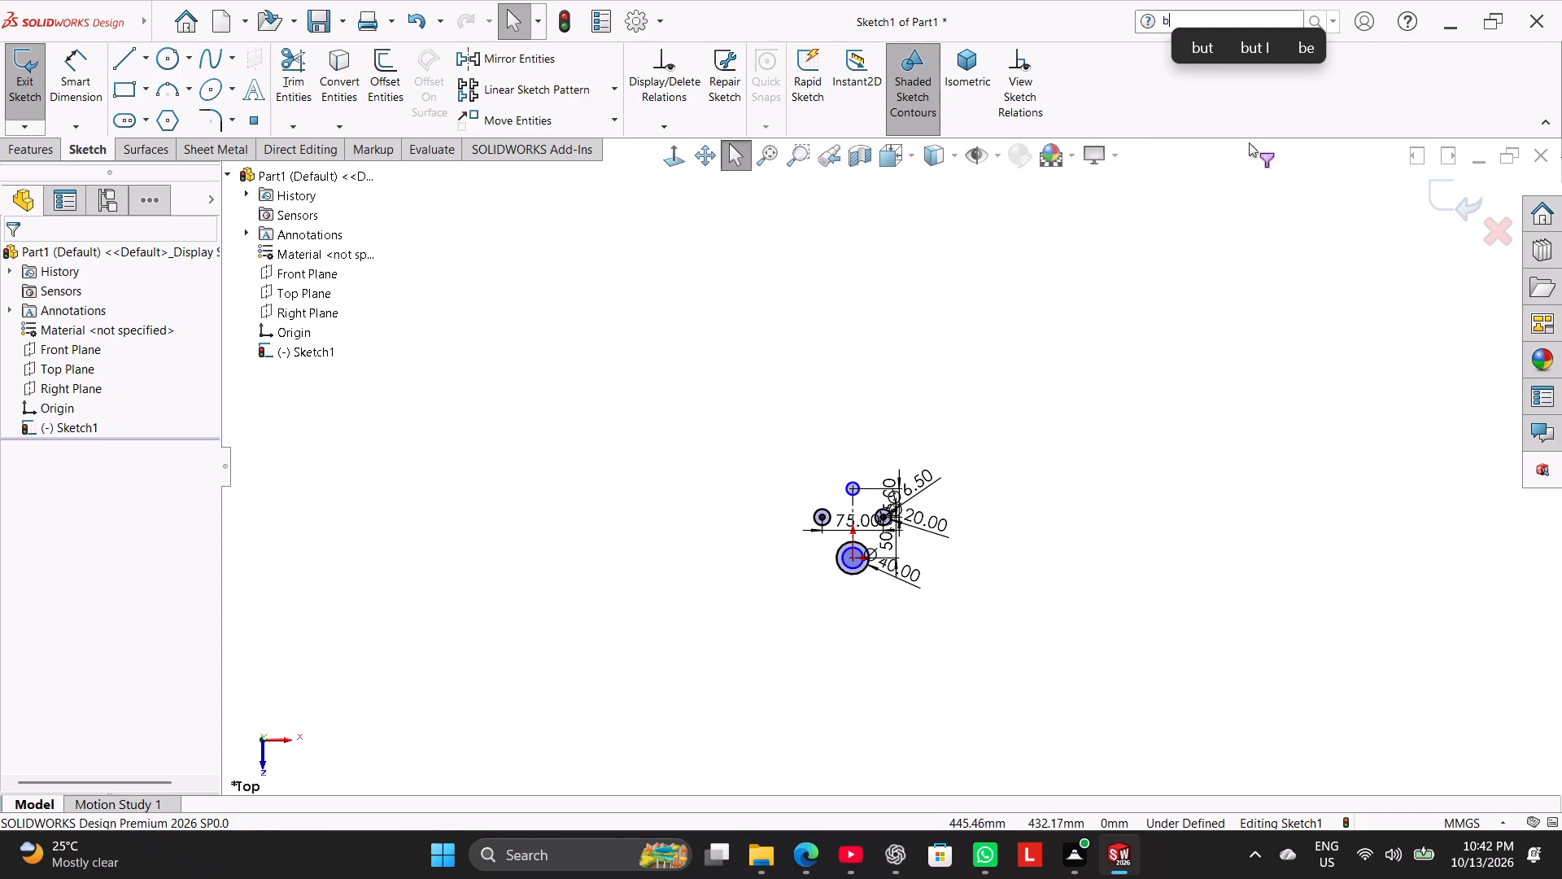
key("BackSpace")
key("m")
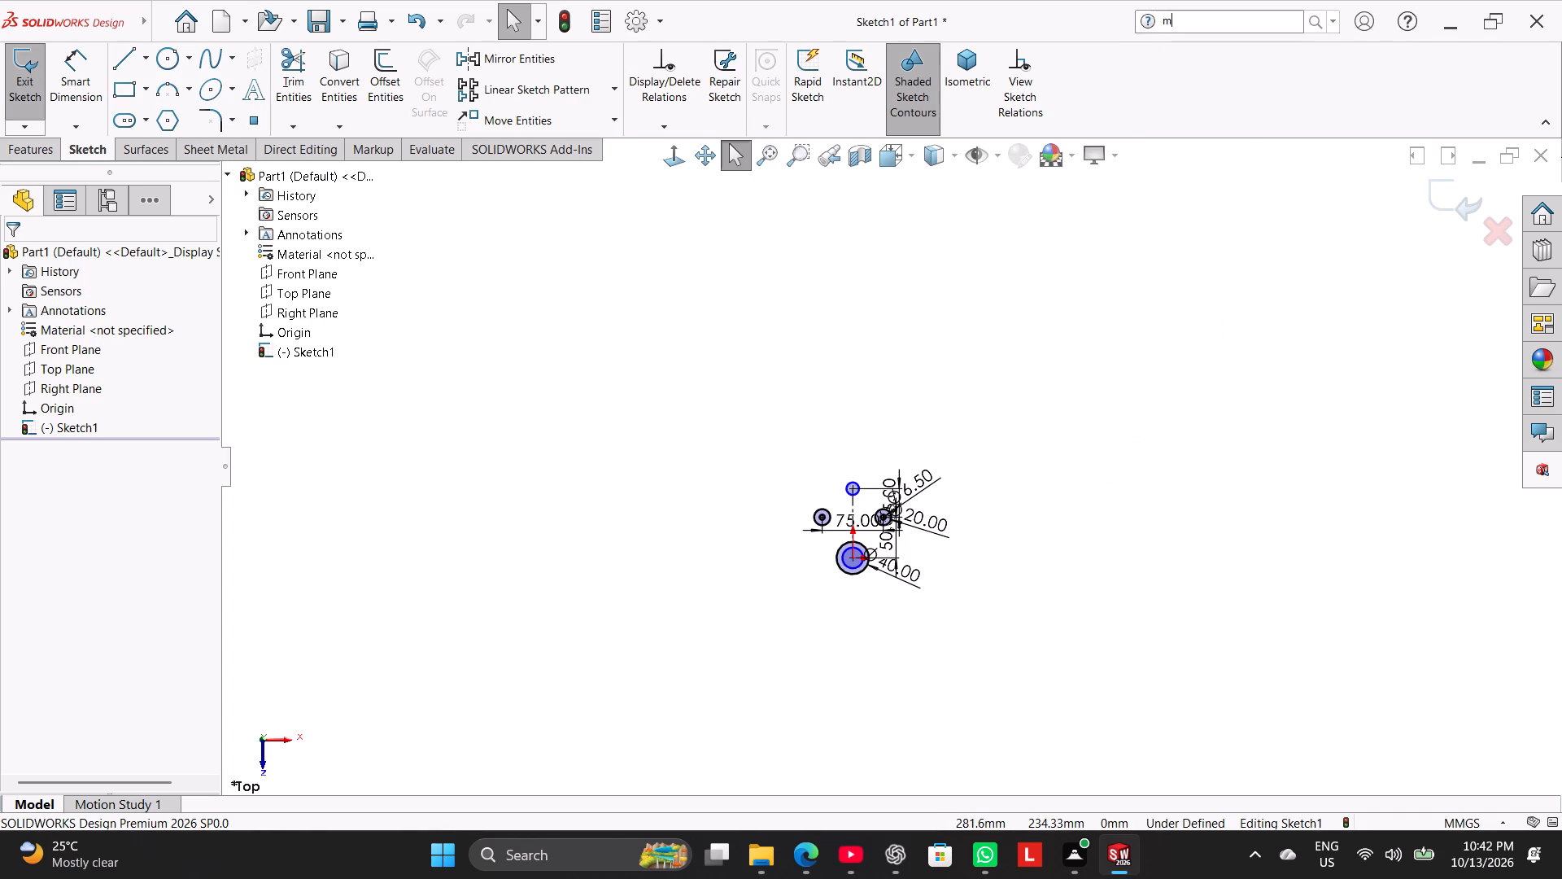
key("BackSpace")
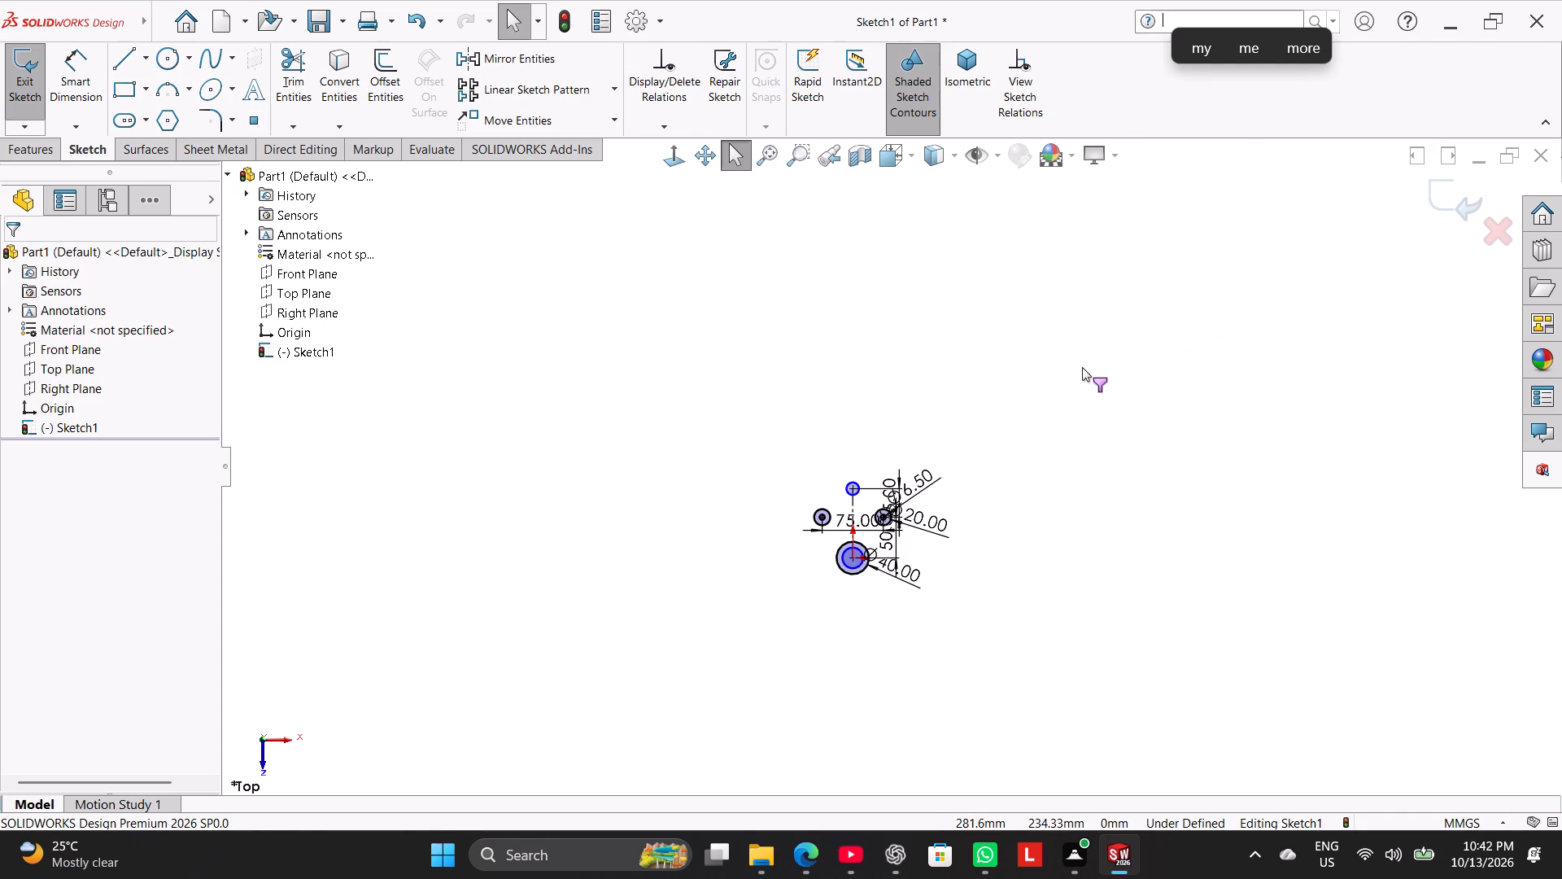
Zoom to fit the whole sketch in the view.
right_click(491, 284)
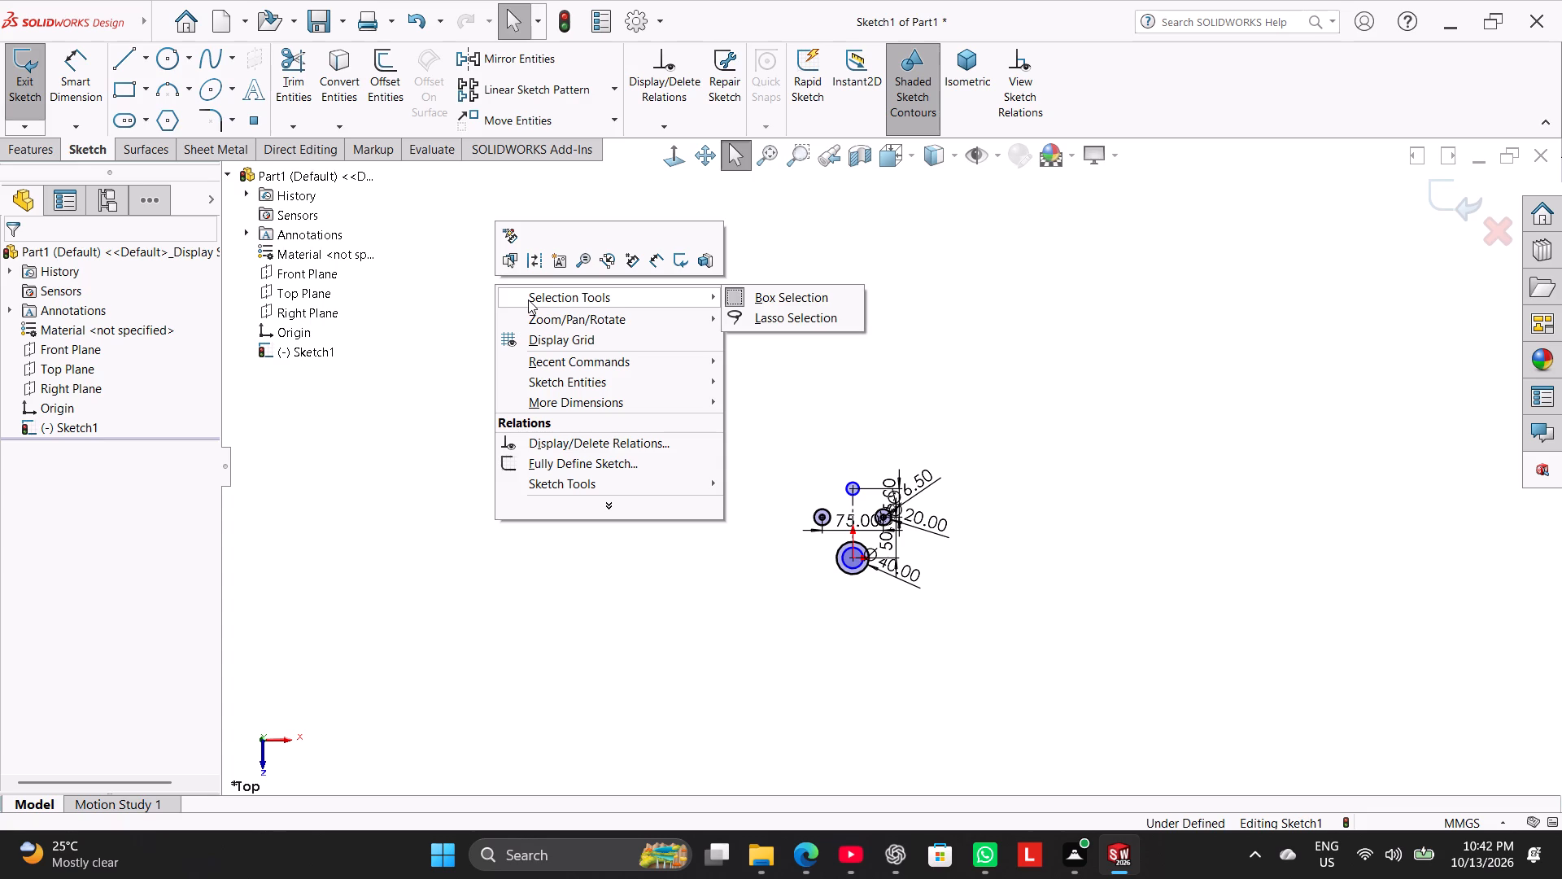
left_click(674, 316)
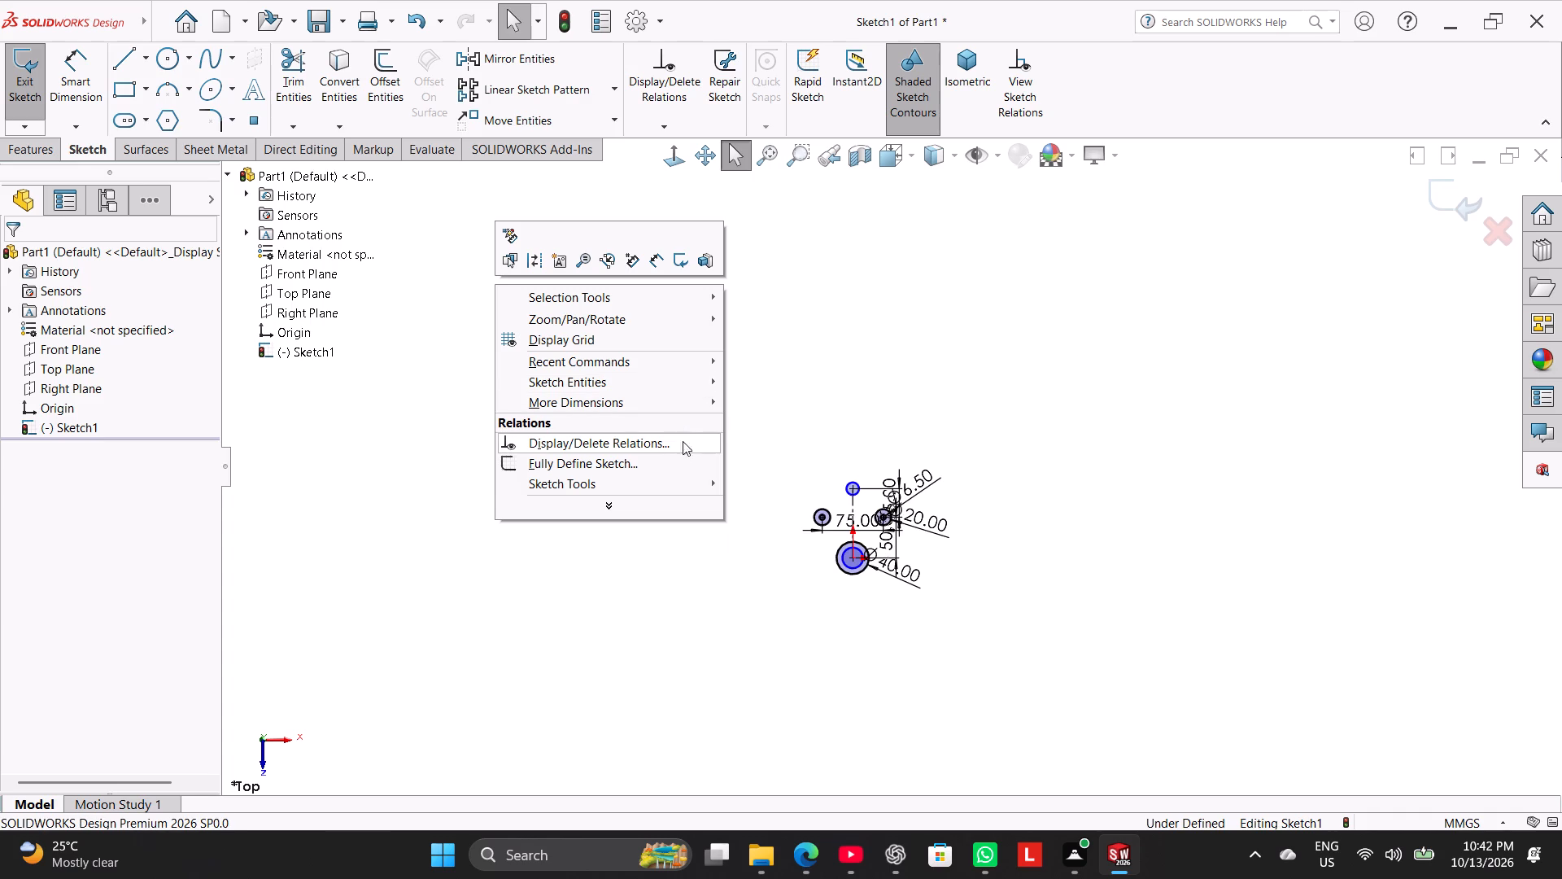
left_click(653, 510)
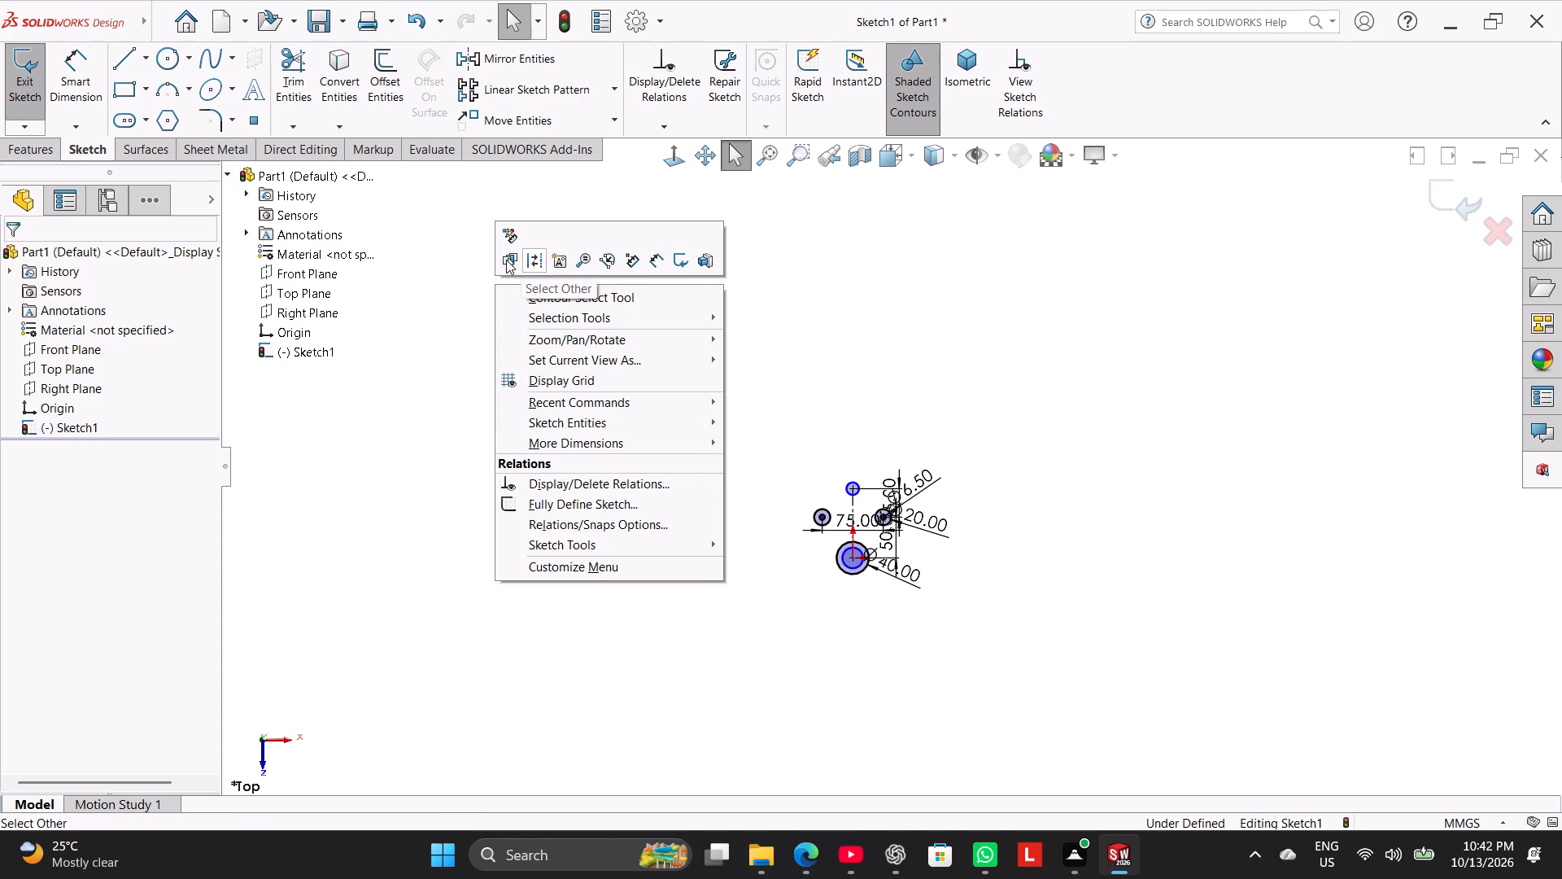
left_click(578, 261)
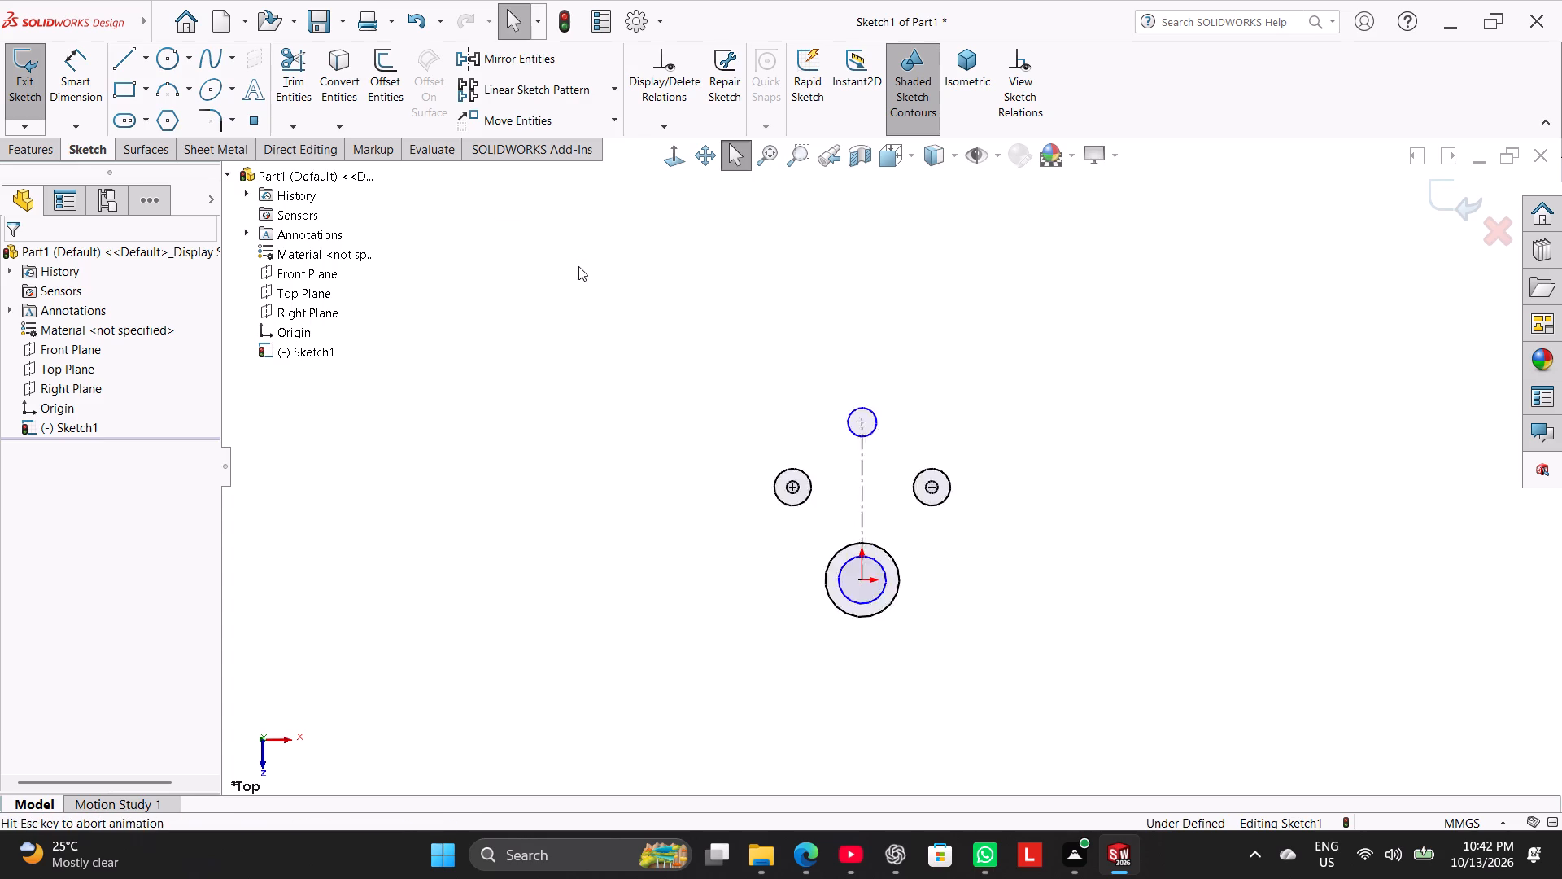
Zoom the view so the whole dimensioned sketch fills the graphics area, using Zoom to Fit and Zoom to Selection.
right_click(576, 291)
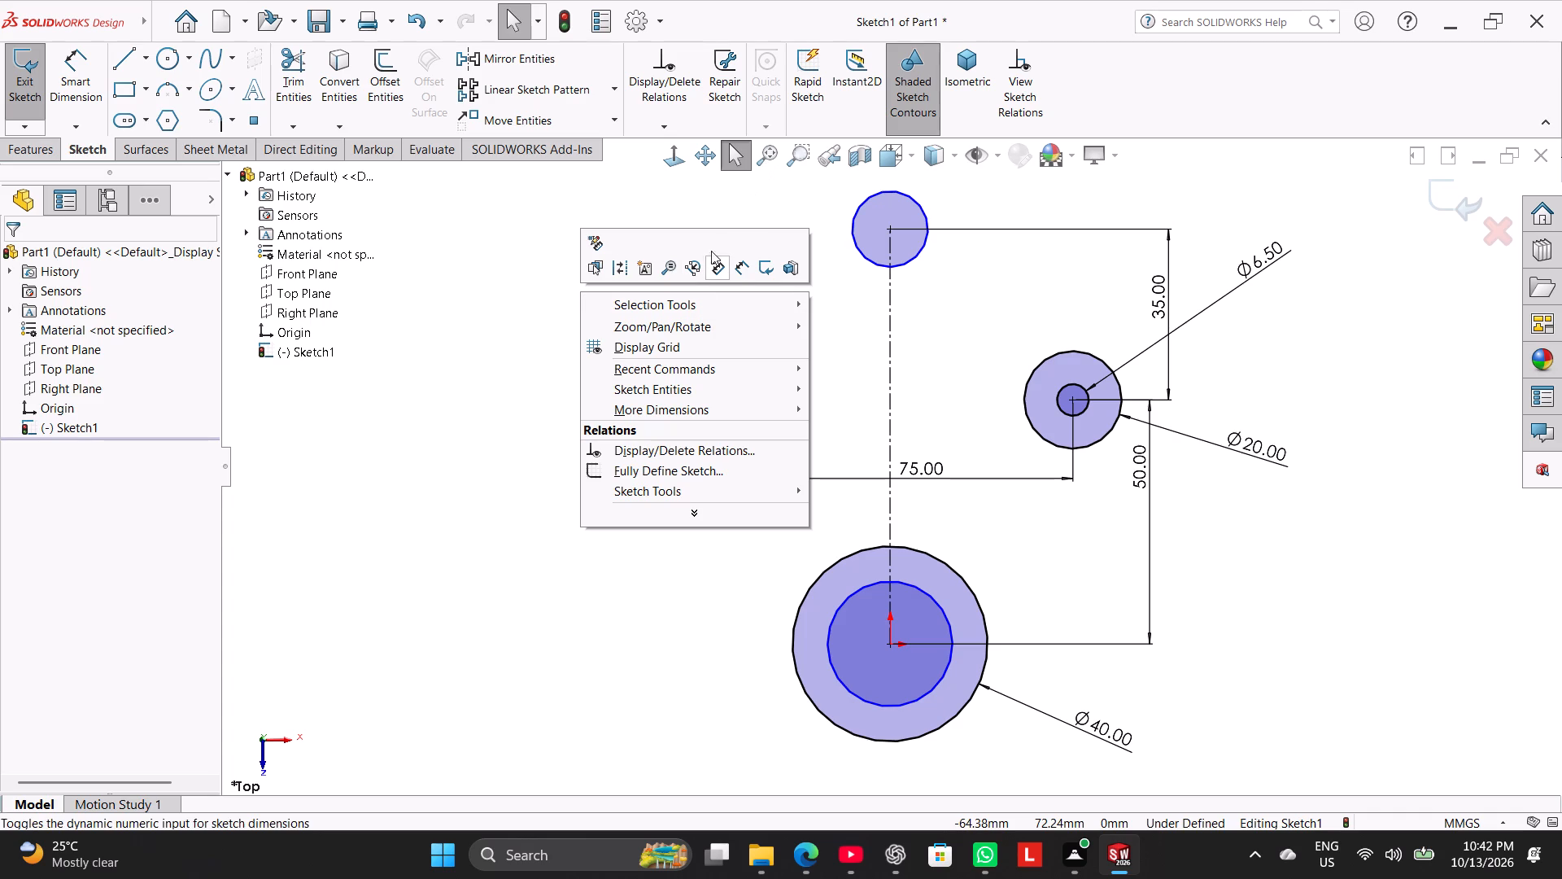
left_click(676, 269)
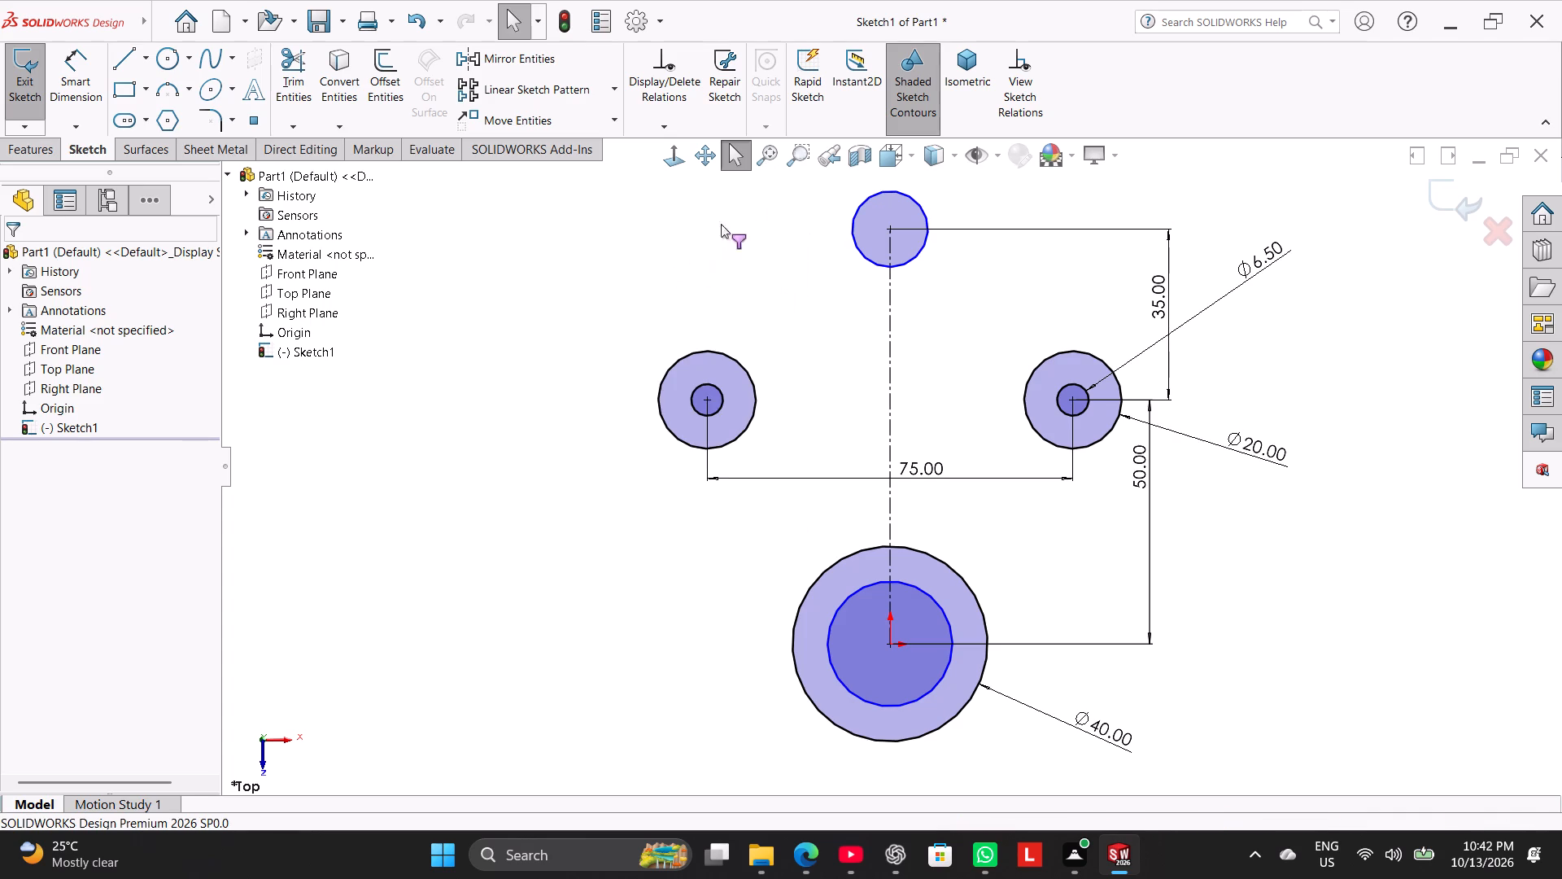
left_click(761, 146)
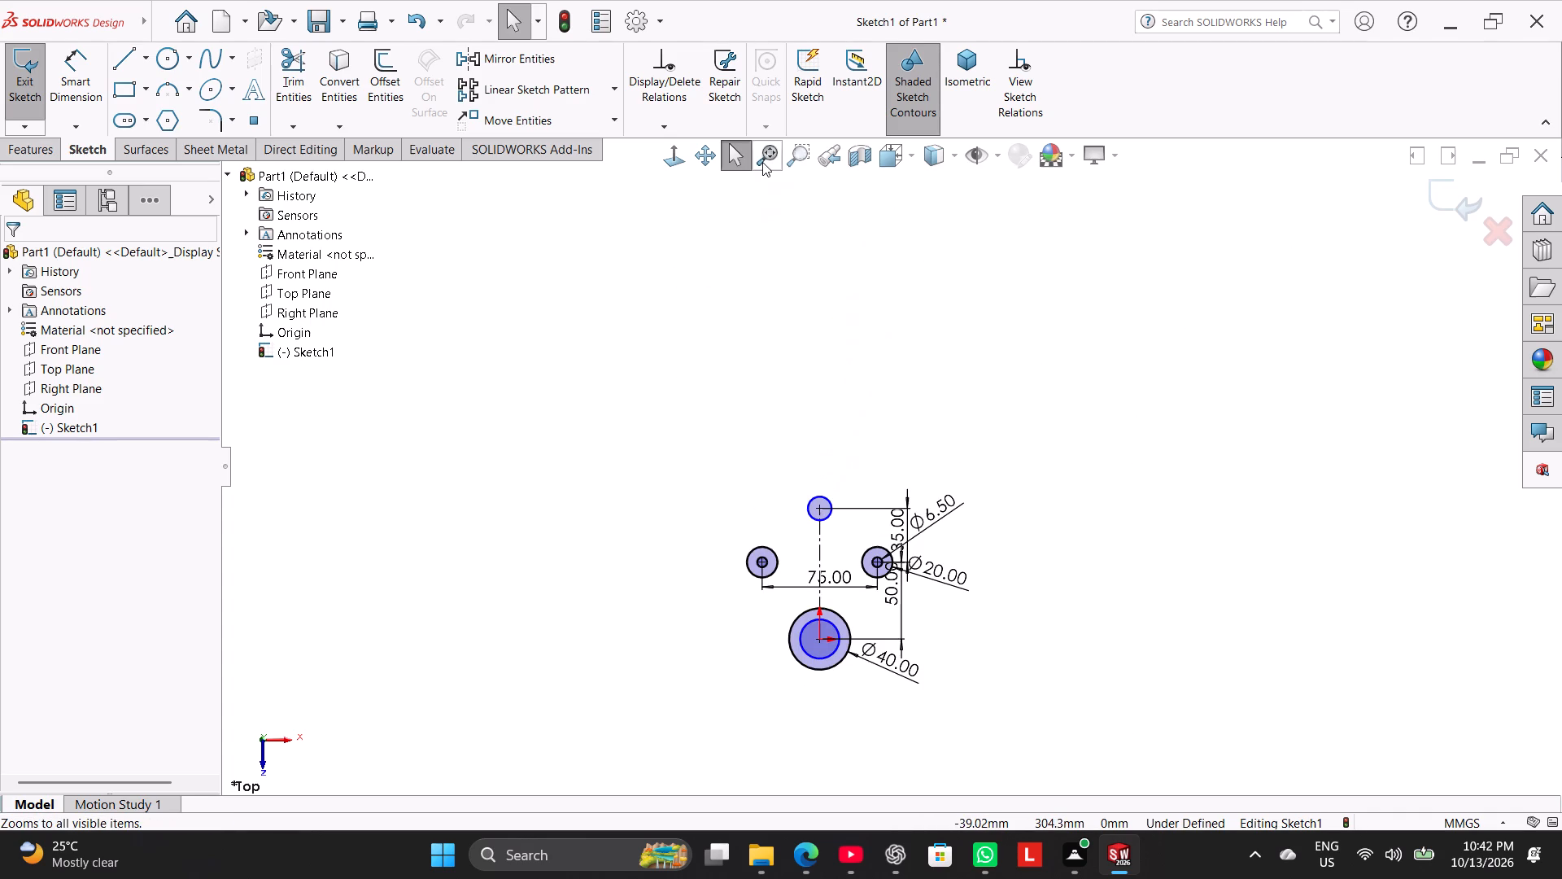
left_click(762, 162)
left_click(798, 152)
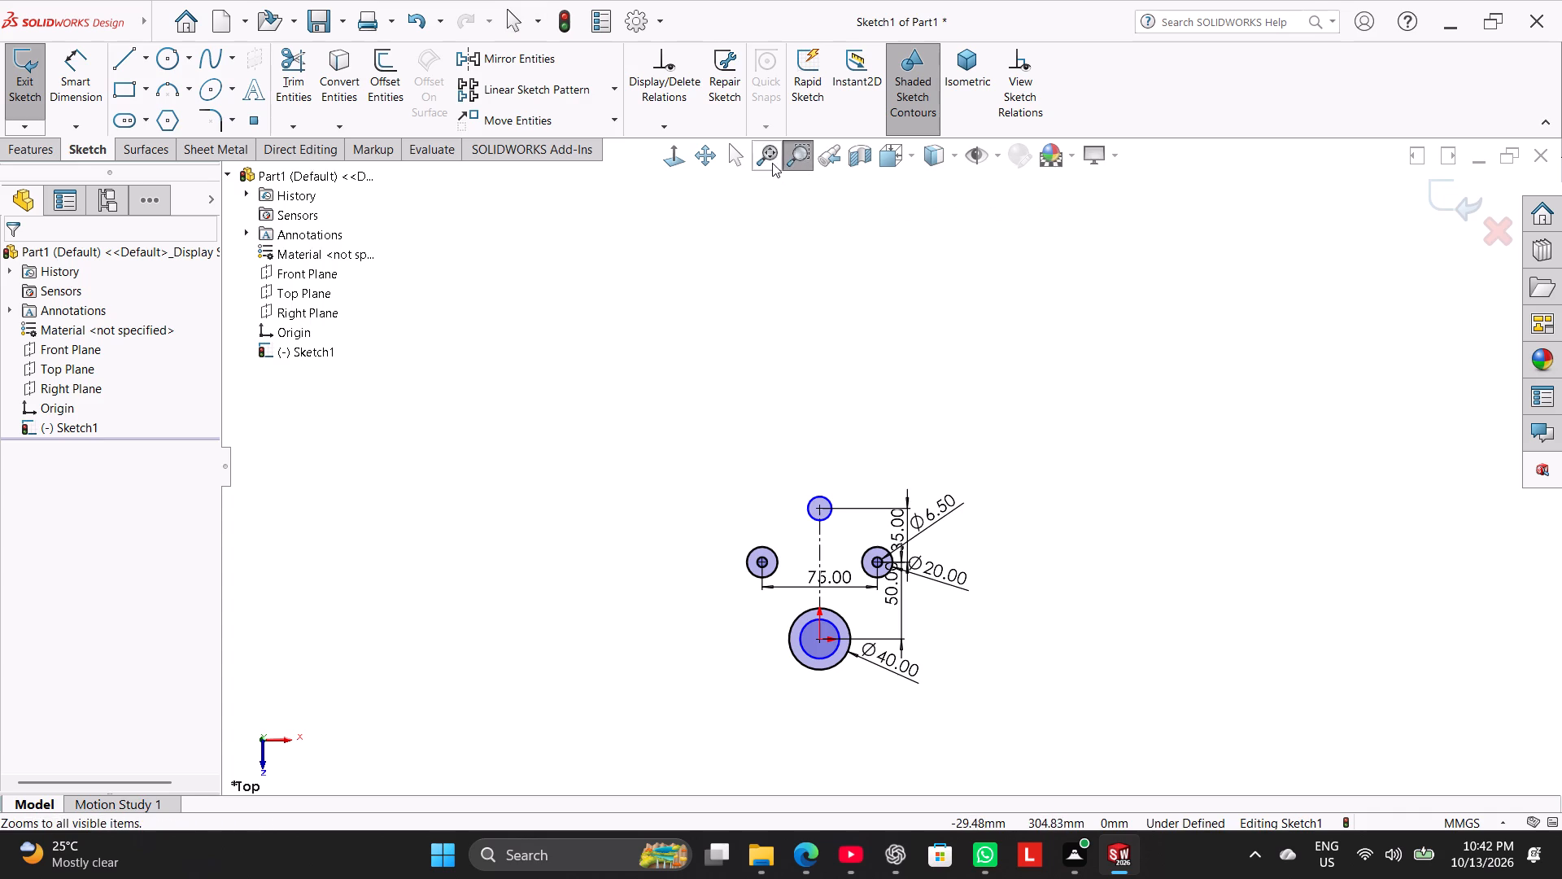
left_click(772, 163)
left_click(732, 164)
right_click(670, 266)
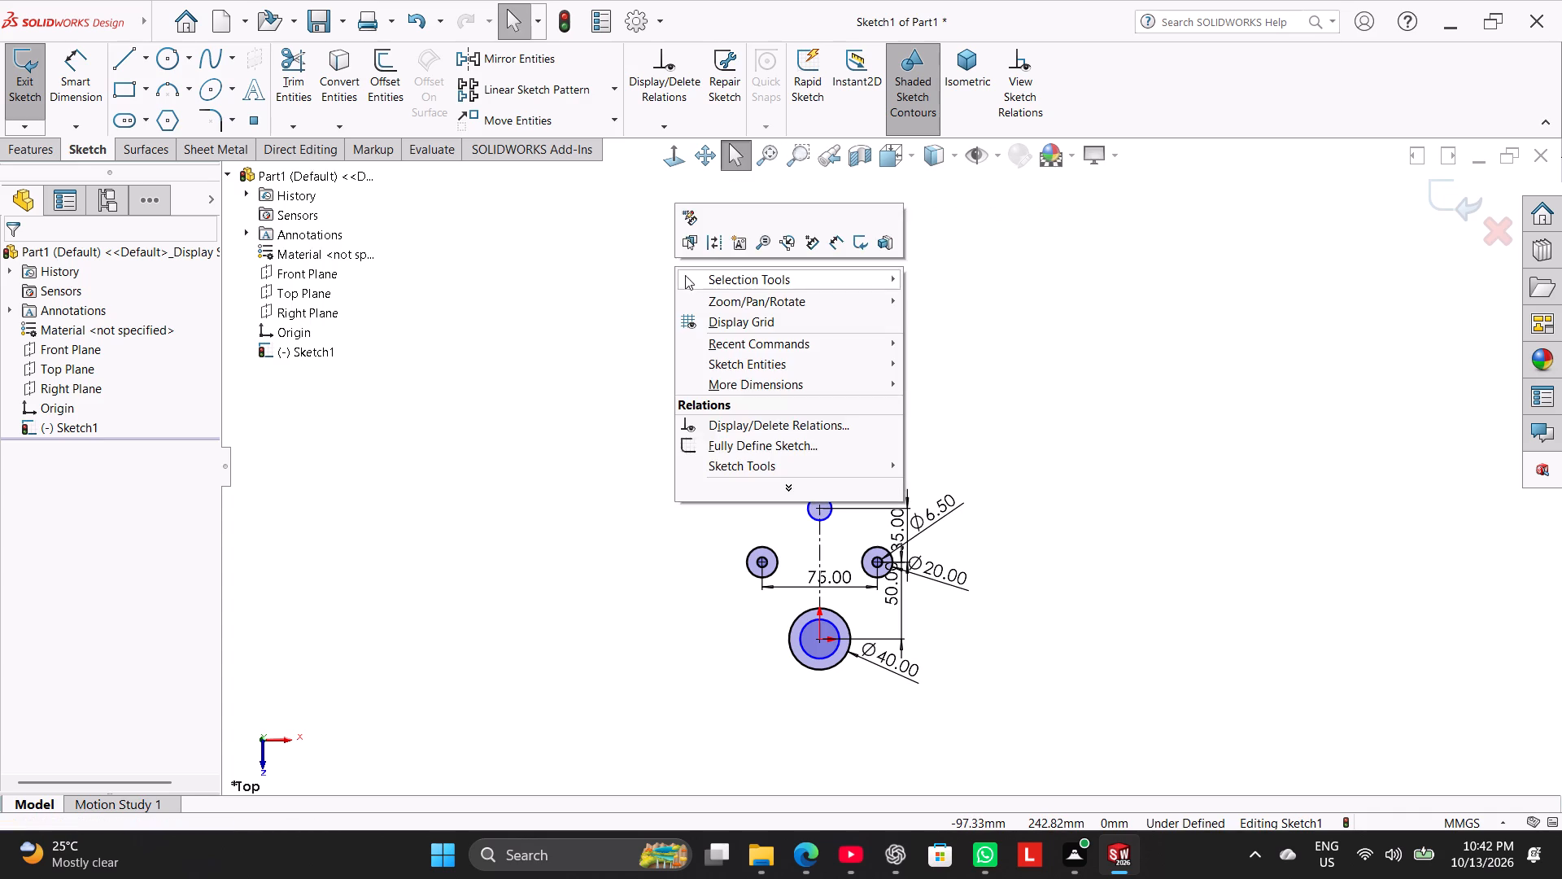
left_click(765, 243)
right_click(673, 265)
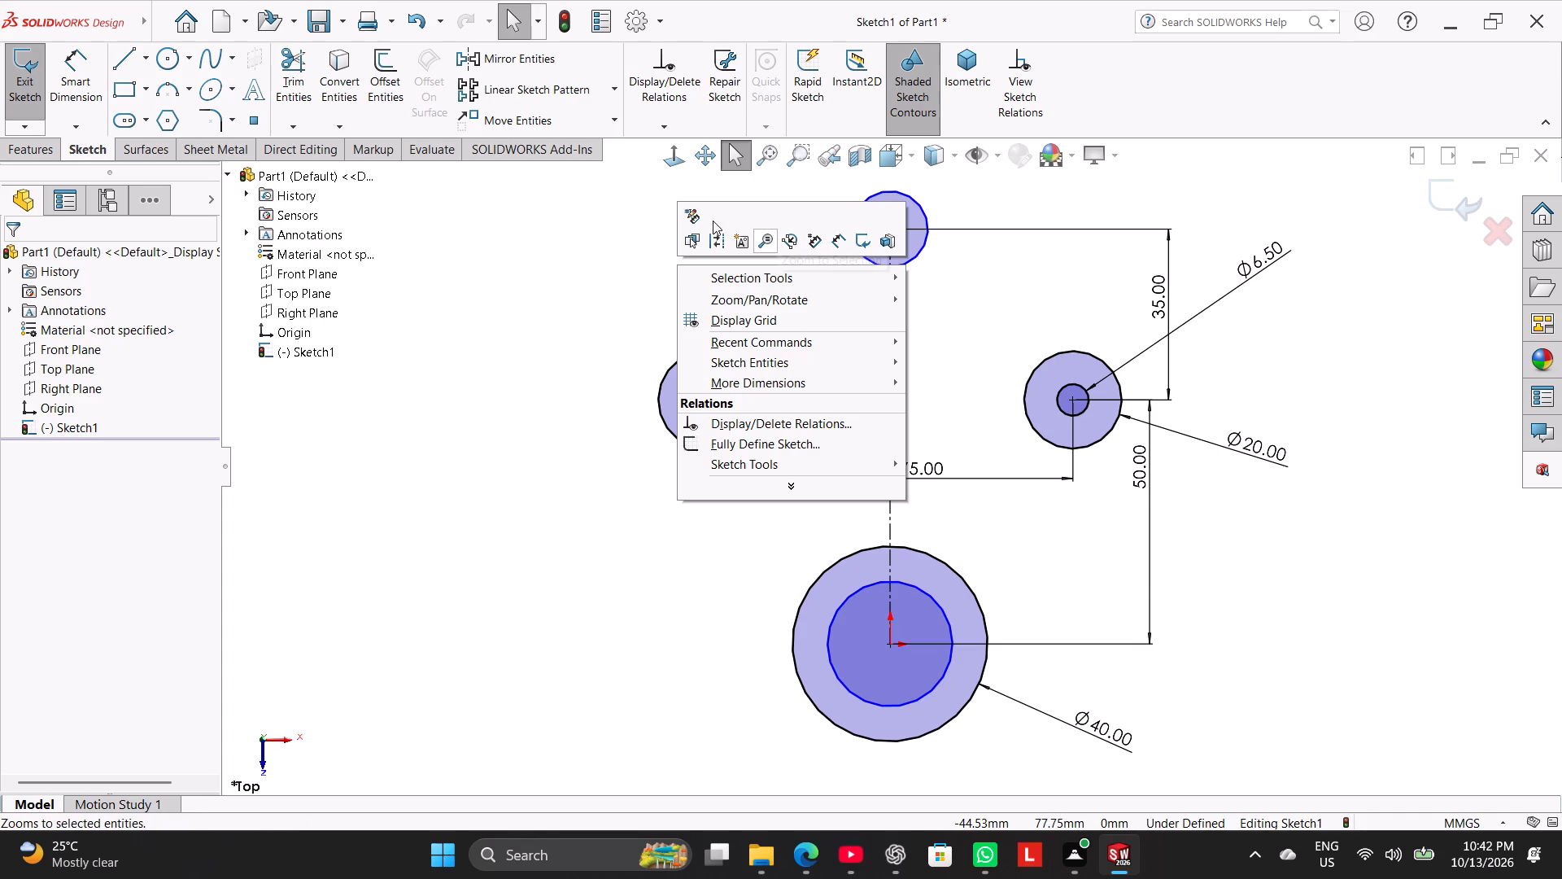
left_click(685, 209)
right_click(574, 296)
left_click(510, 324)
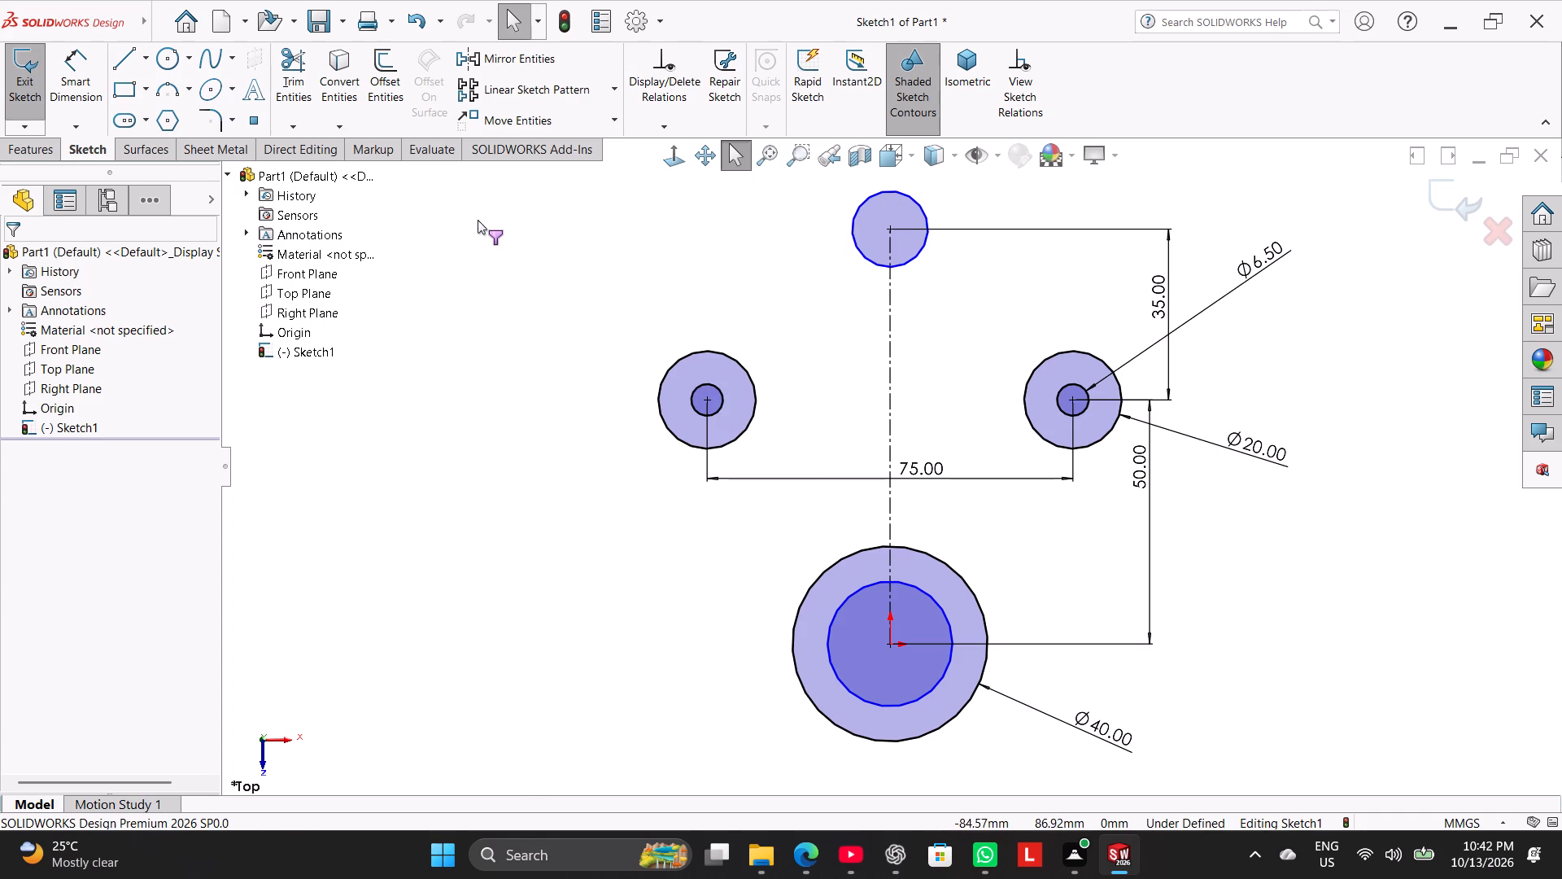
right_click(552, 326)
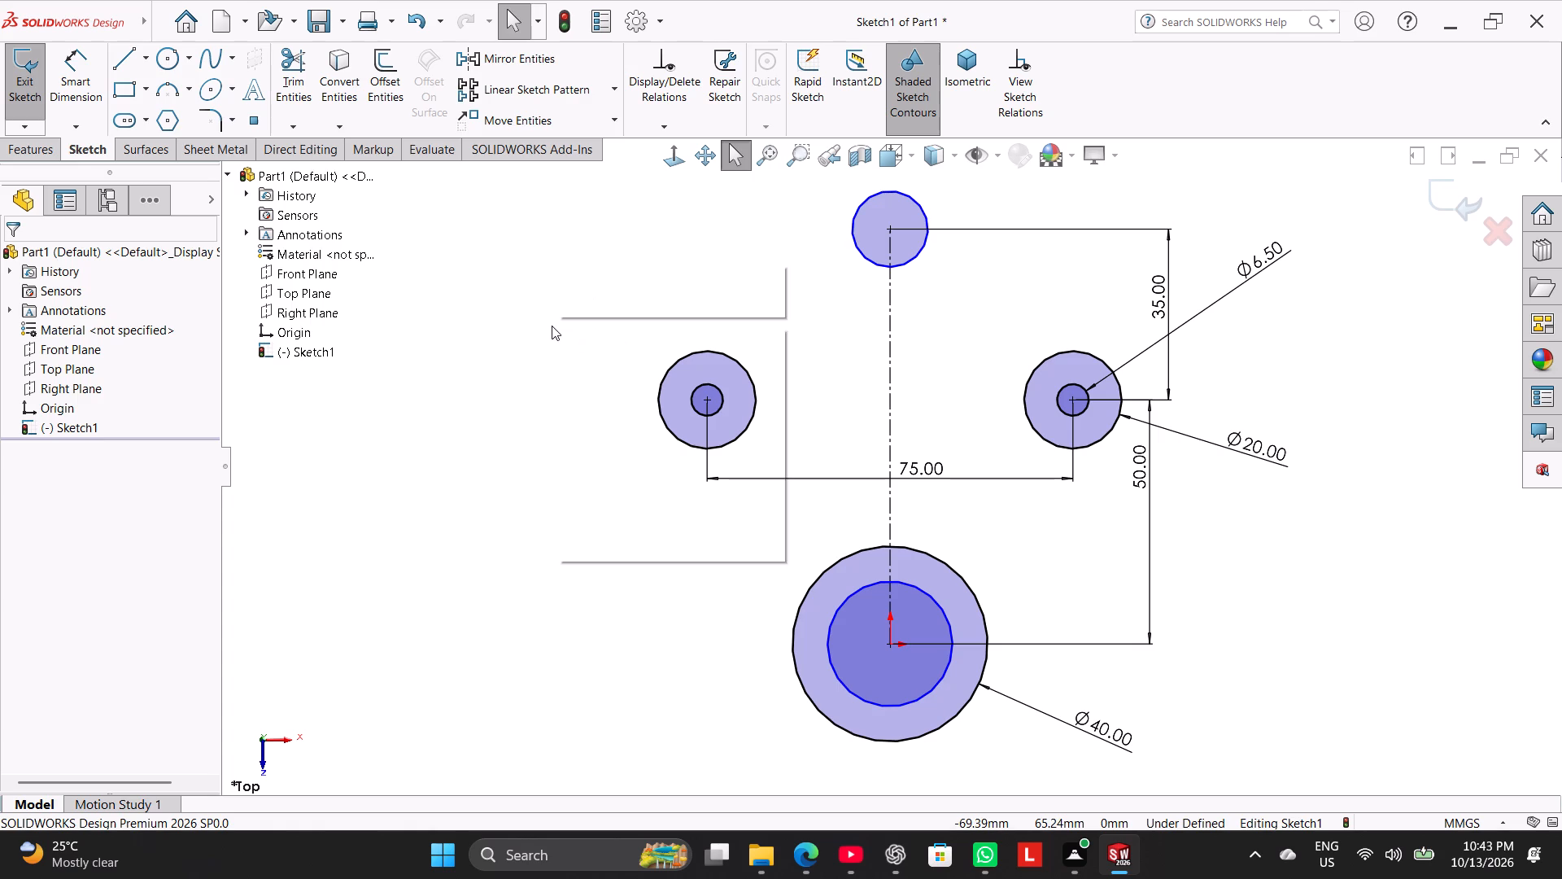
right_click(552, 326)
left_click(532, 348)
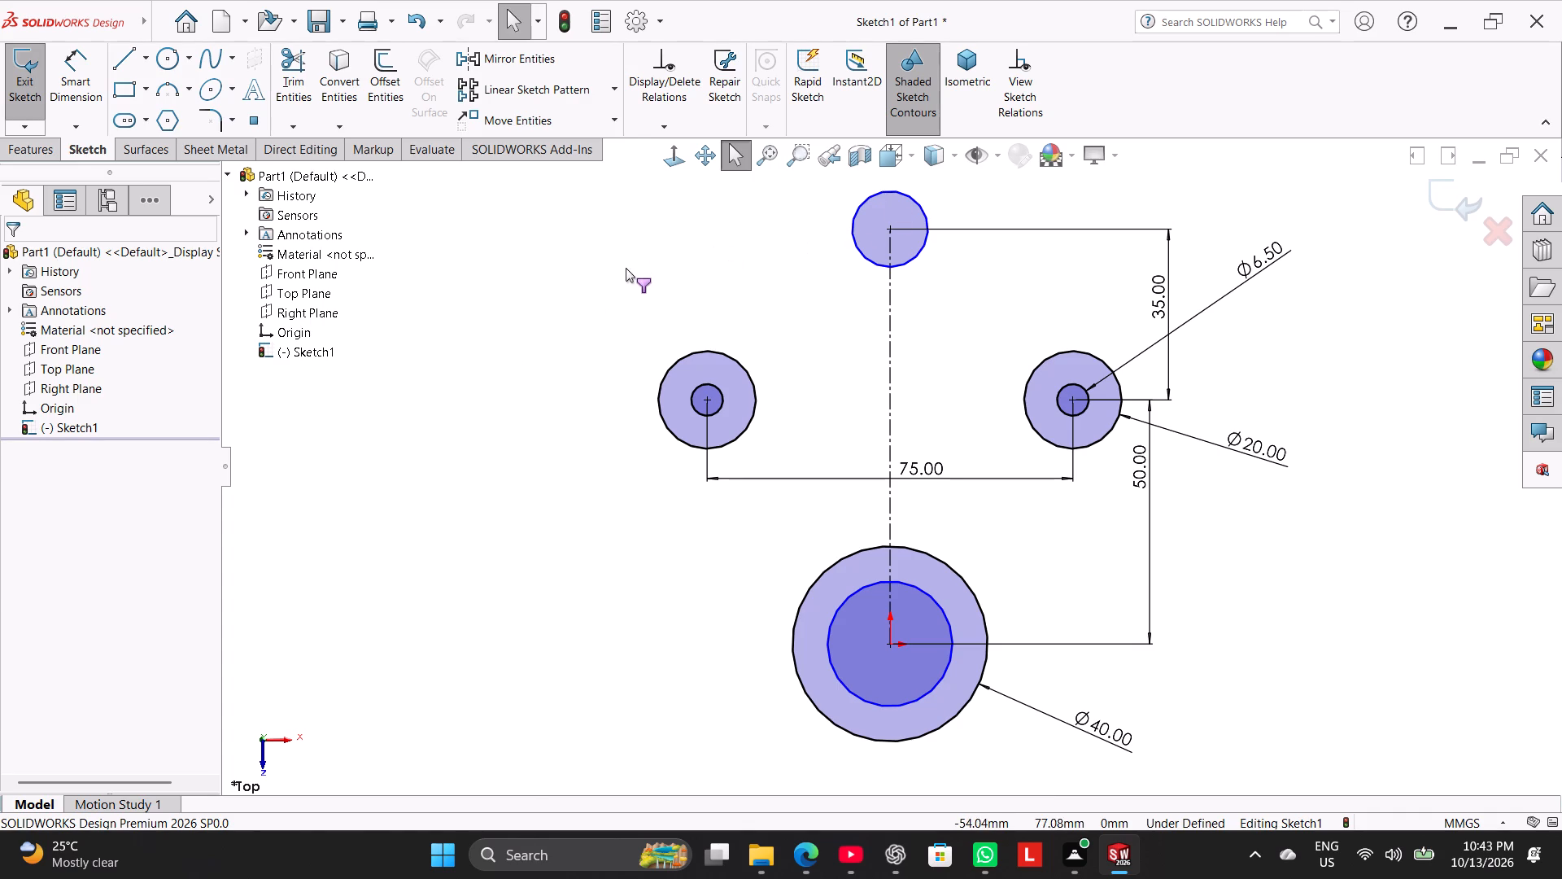
Customize the interface by finding the zoom commands and adding Zoom to Selection to the heads-up view toolbar.
left_click(655, 22)
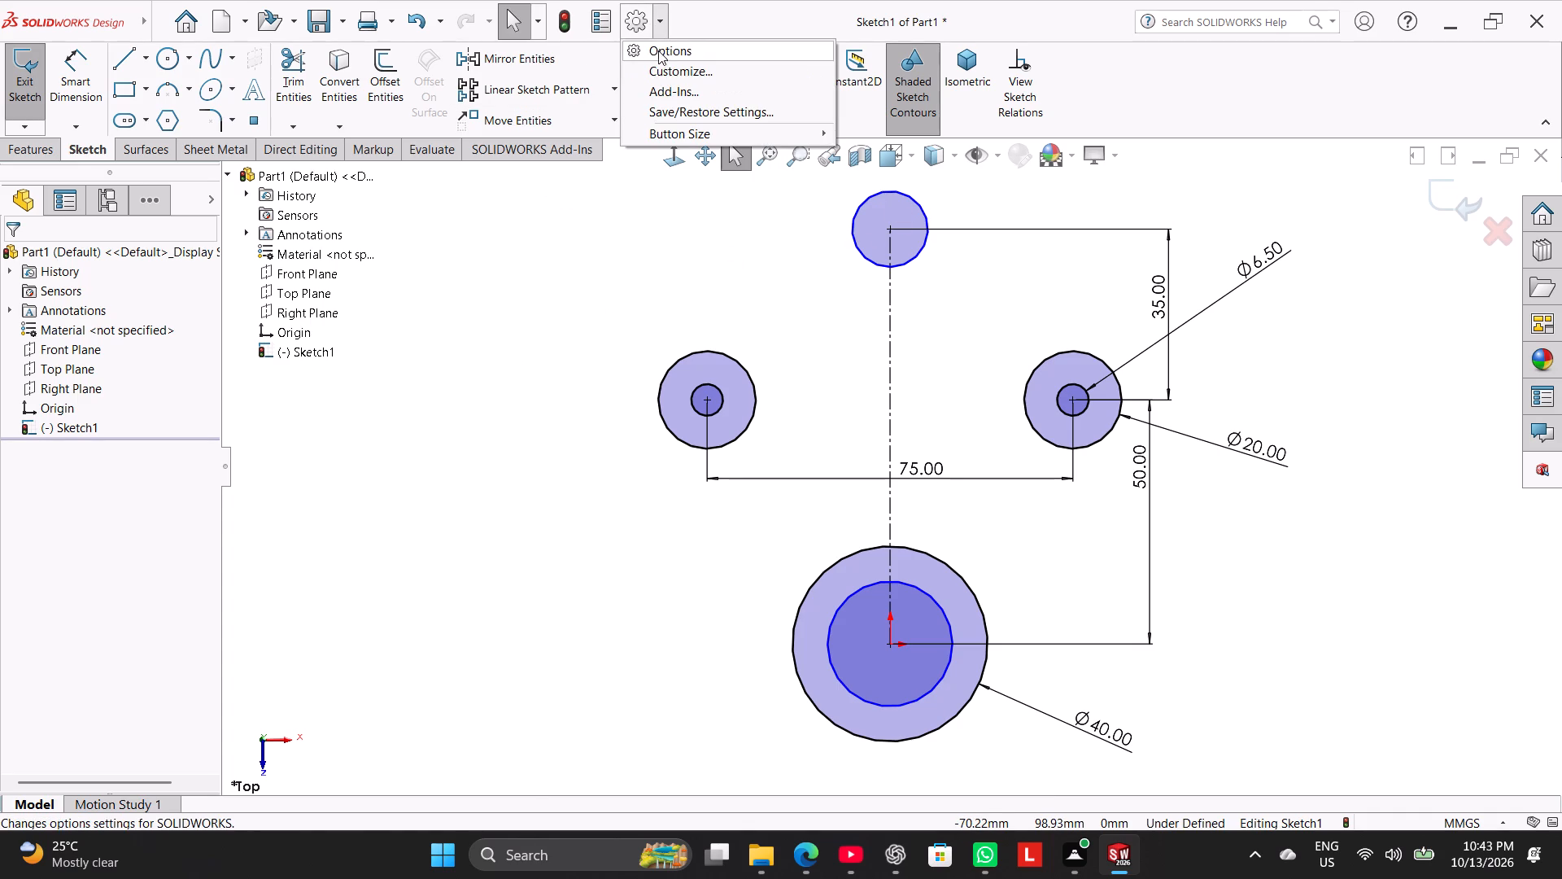
left_click(664, 62)
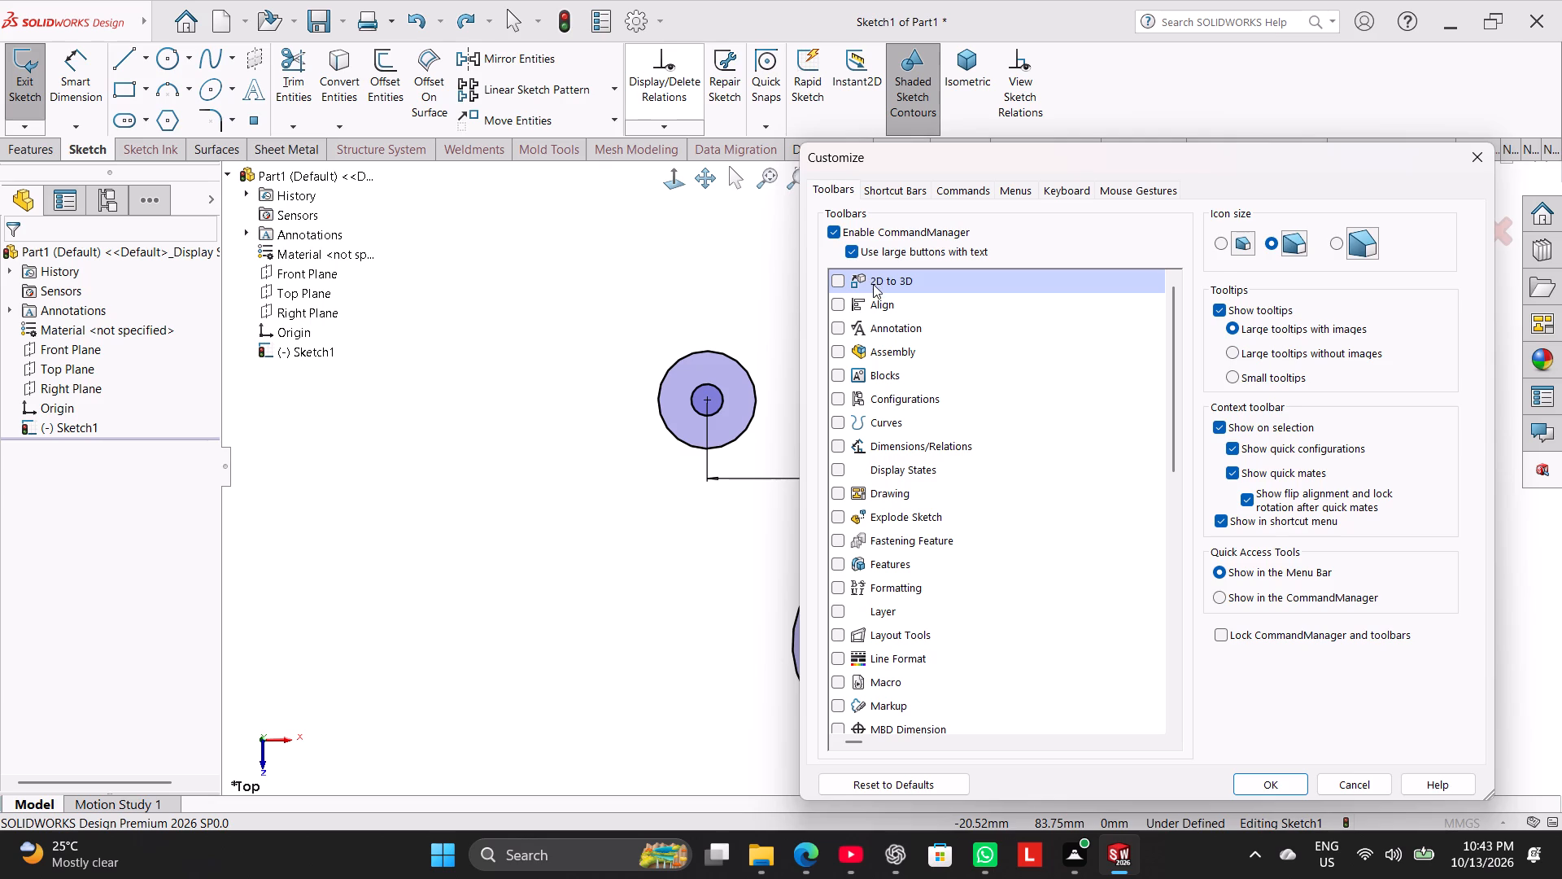
left_click(910, 187)
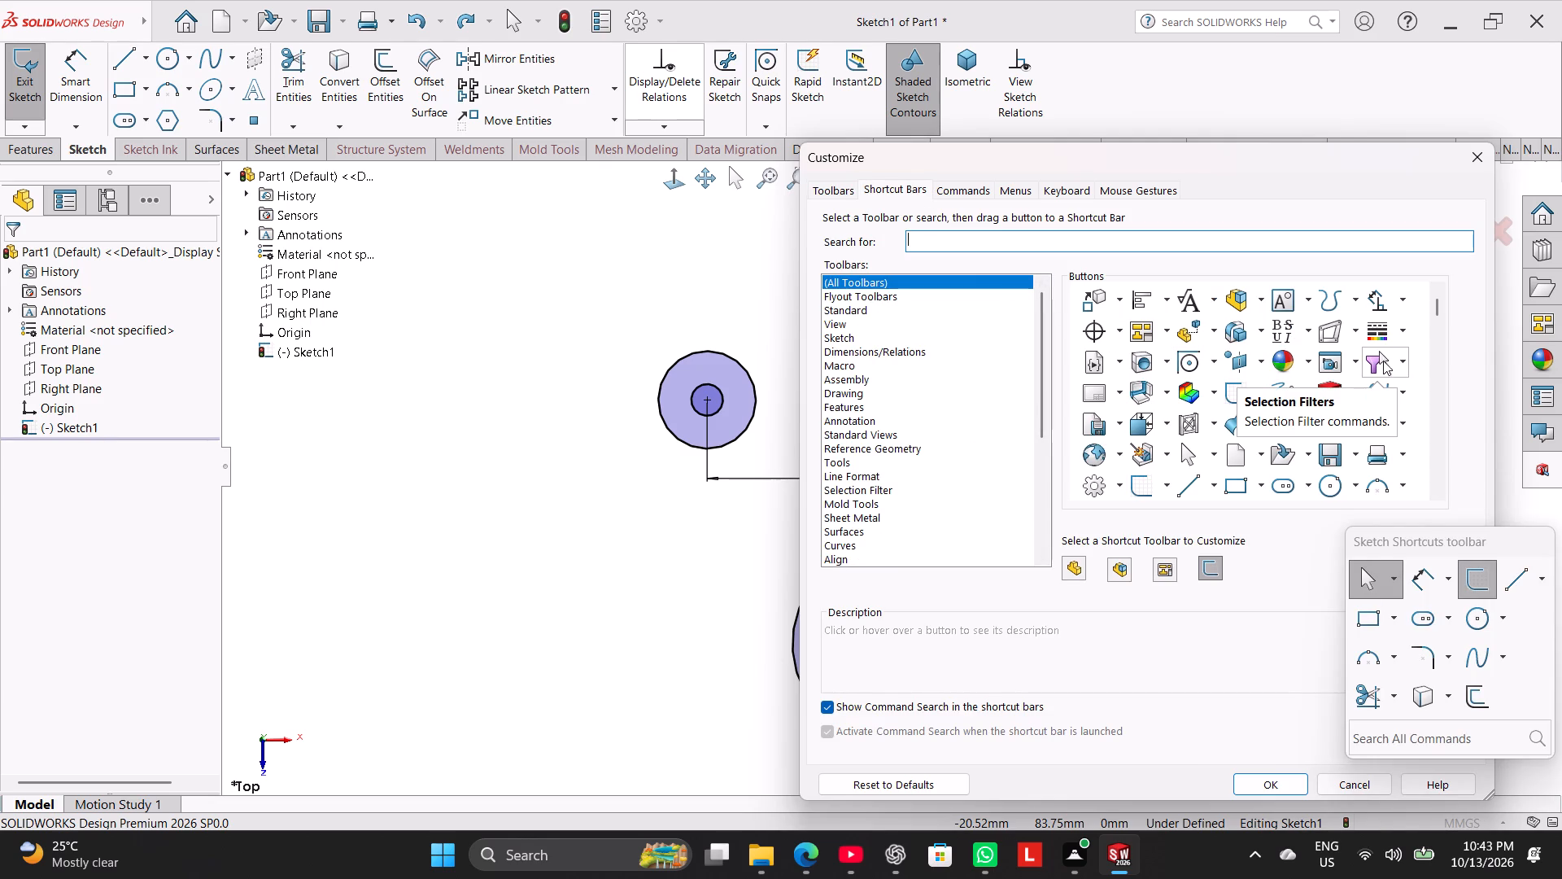
left_click(1403, 363)
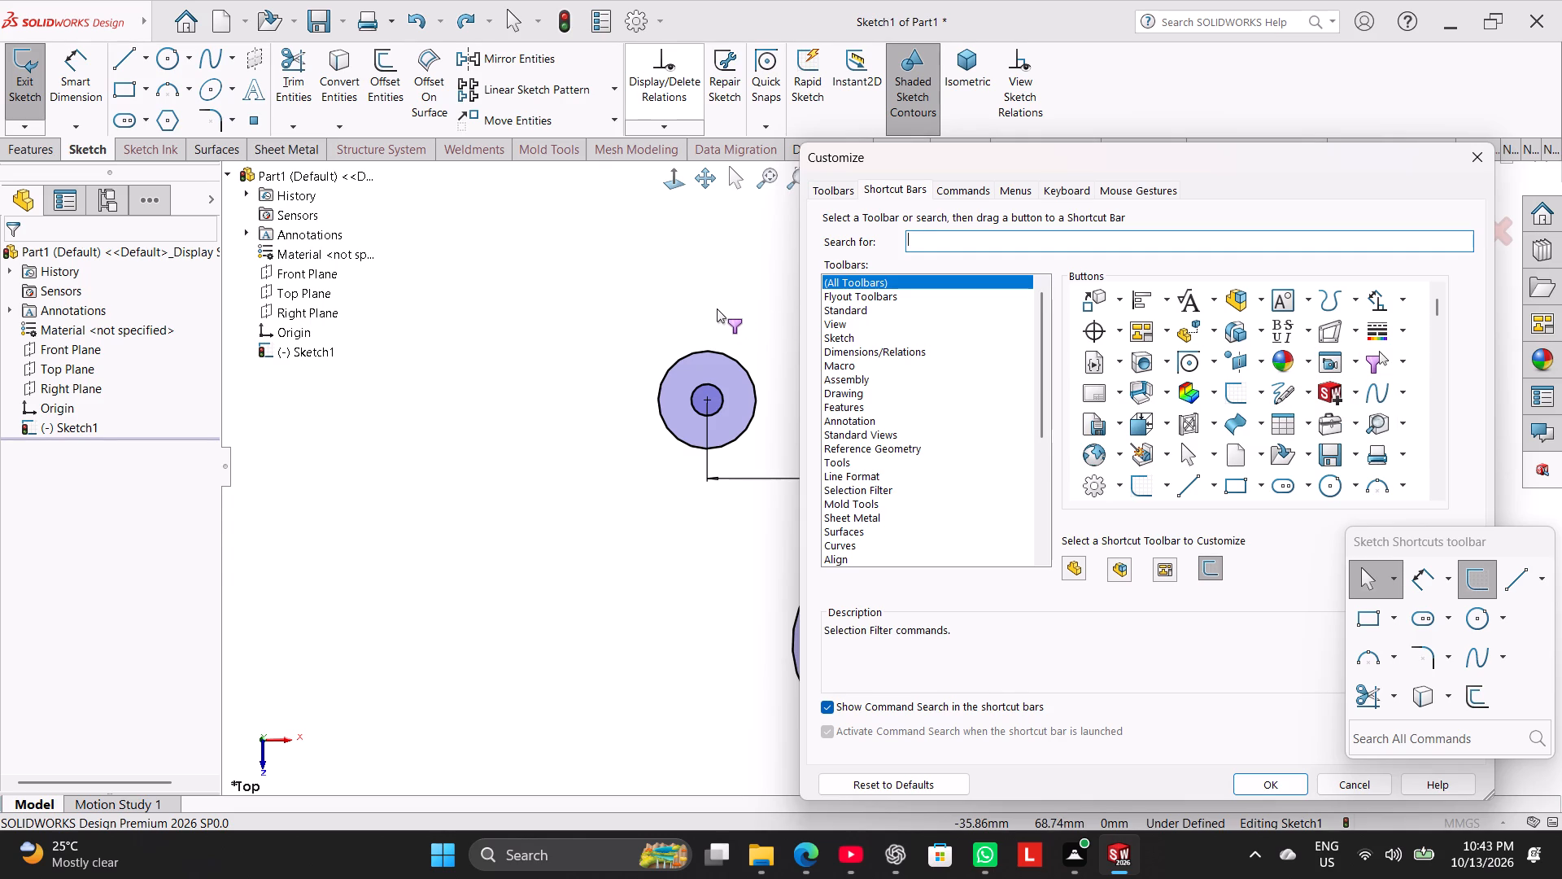
left_click(1044, 238)
type("zoo")
key("m")
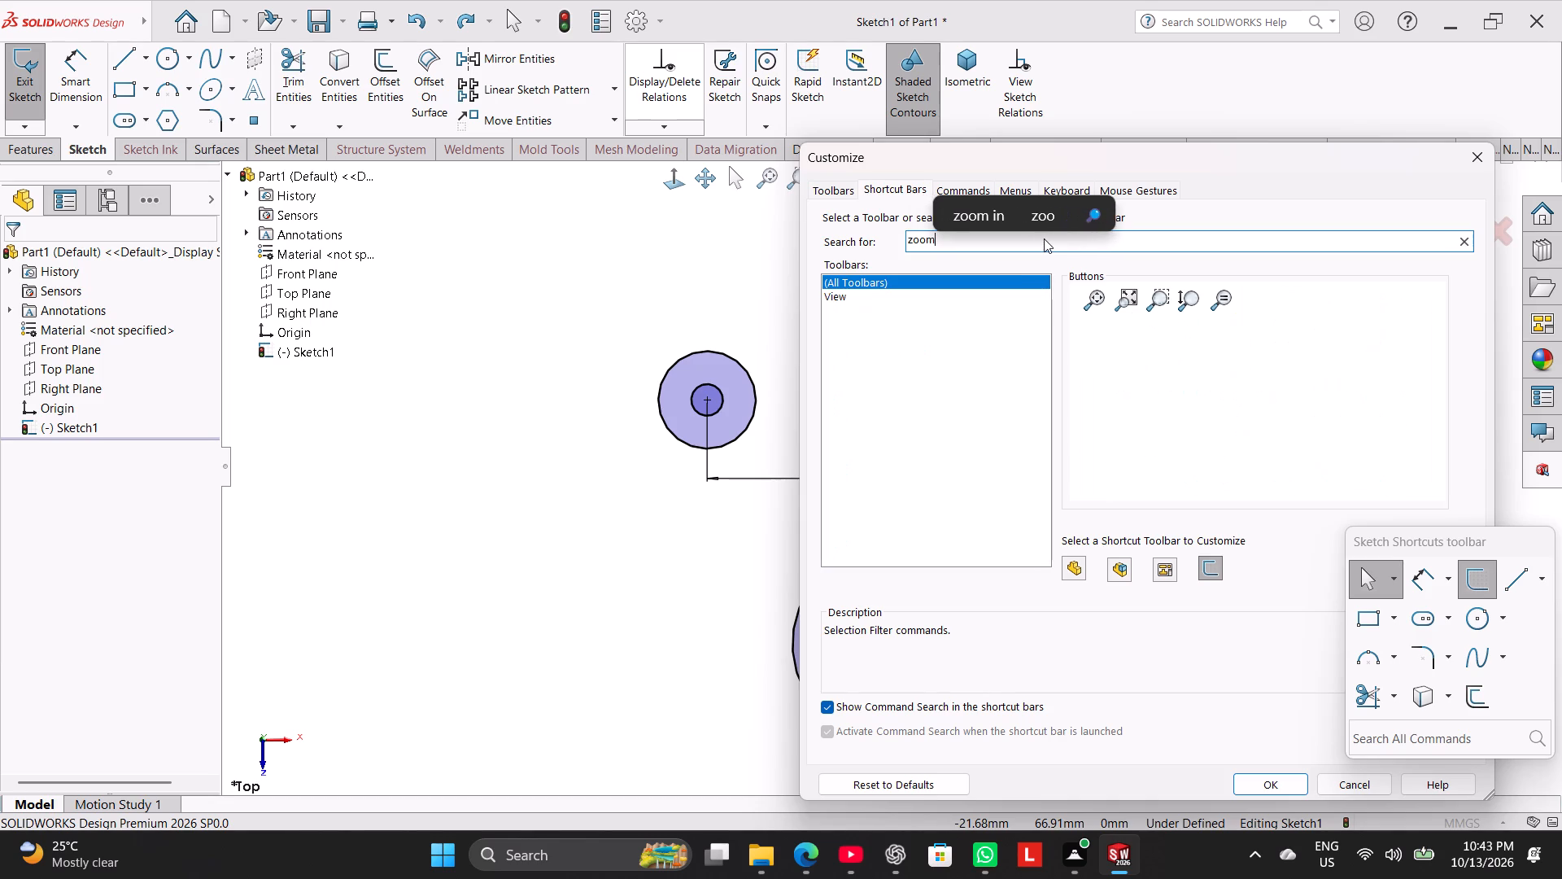
left_click(1213, 300)
left_click_drag(1213, 300, 645, 213)
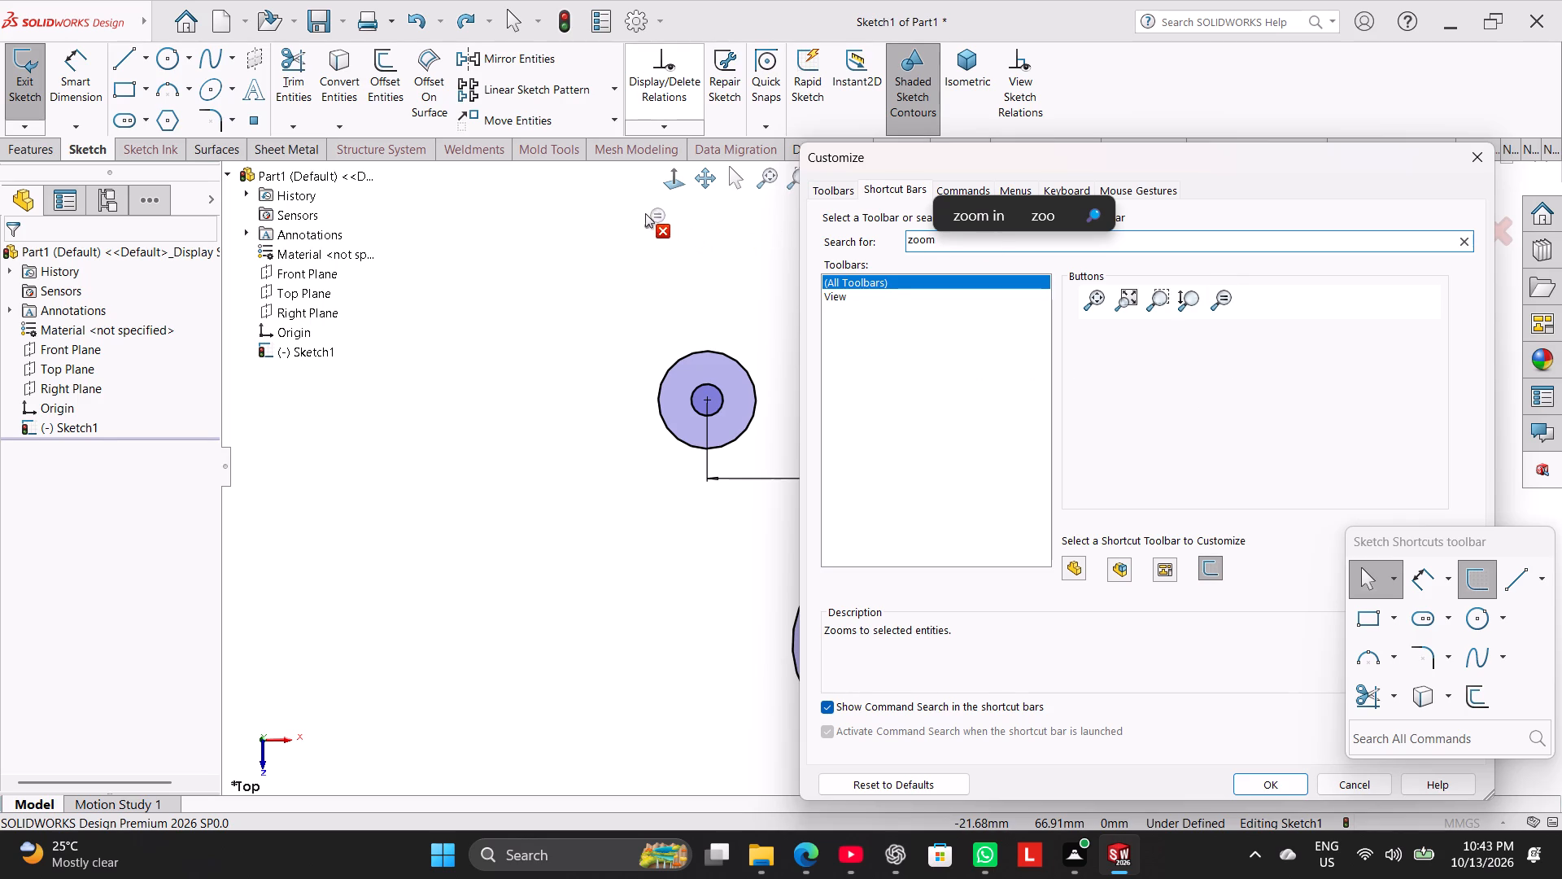
left_click_drag(645, 213, 632, 173)
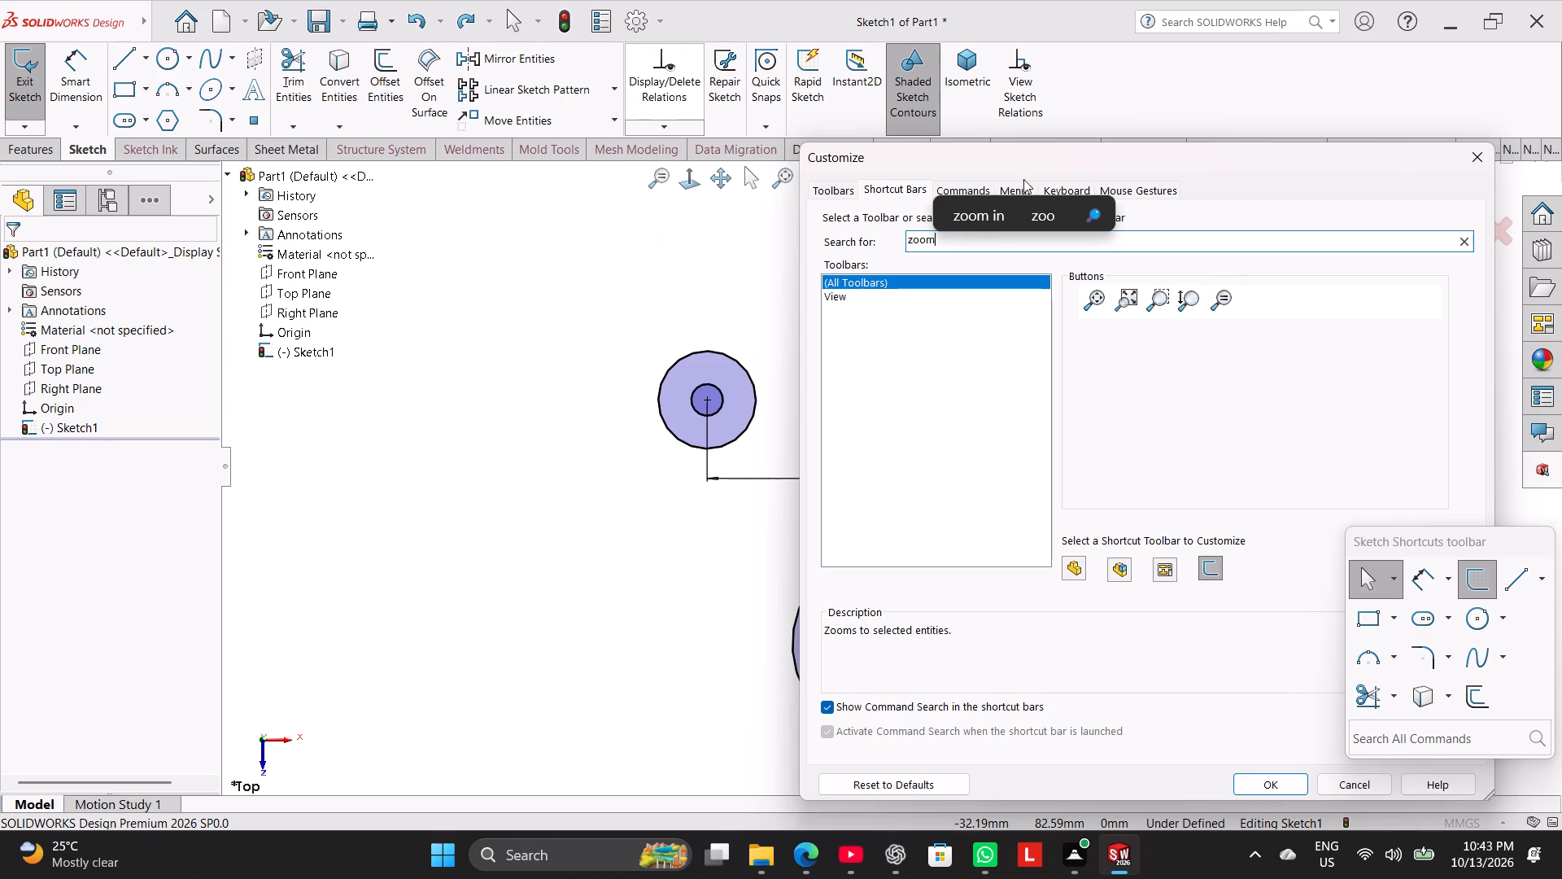
Reposition Zoom to Selection between Select and Zoom to Fit on the heads-up view toolbar and finish customizing.
left_click_drag(1245, 160, 418, 251)
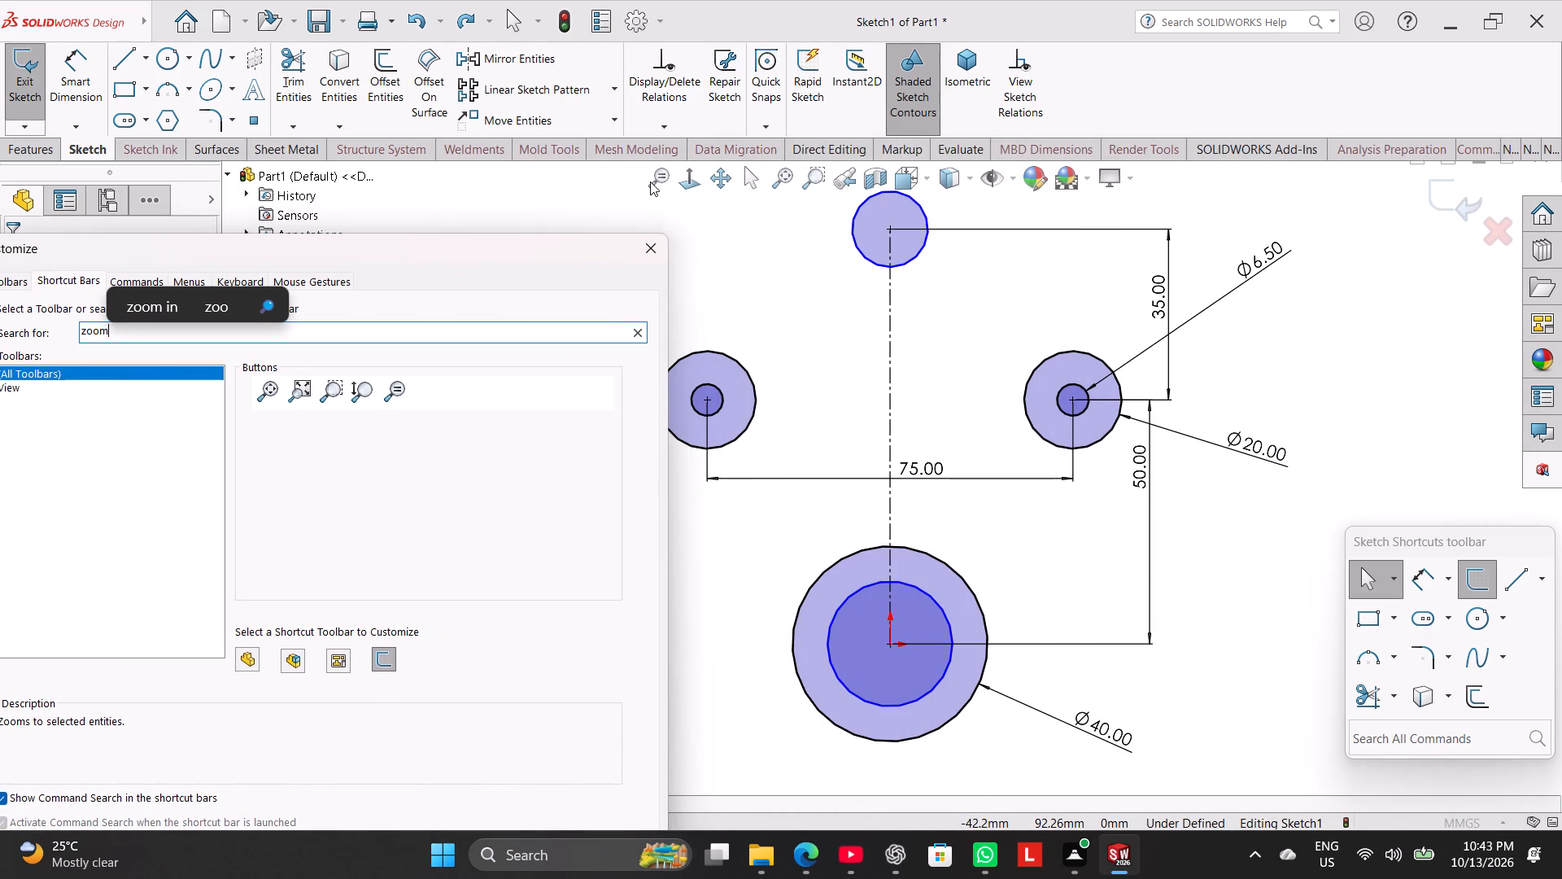
left_click_drag(657, 176, 758, 184)
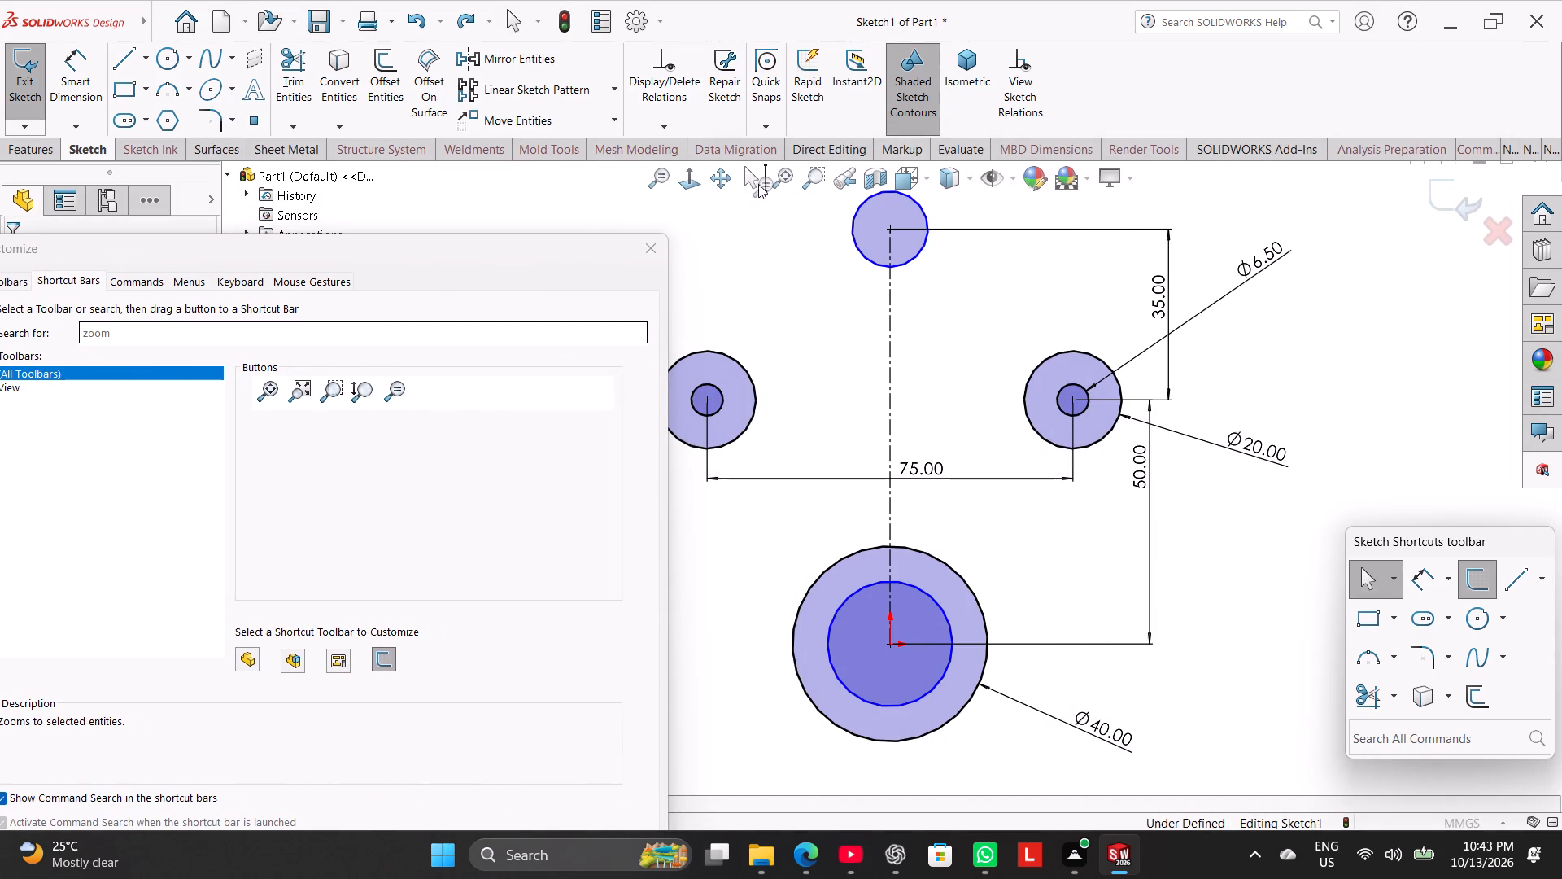
left_click_drag(758, 184, 788, 184)
left_click_drag(788, 184, 770, 182)
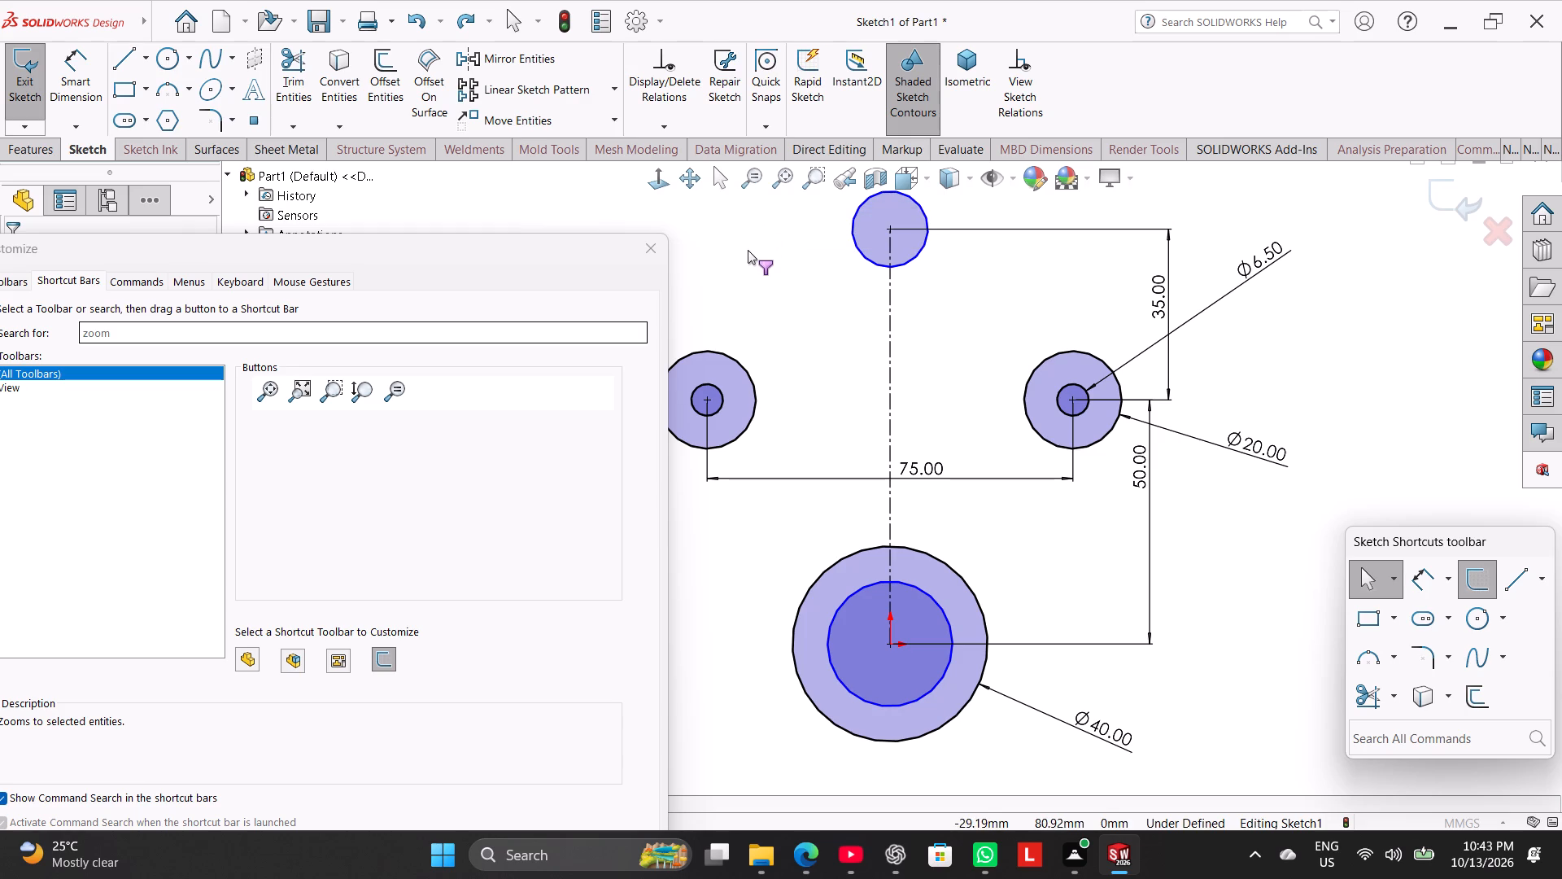
left_click(655, 240)
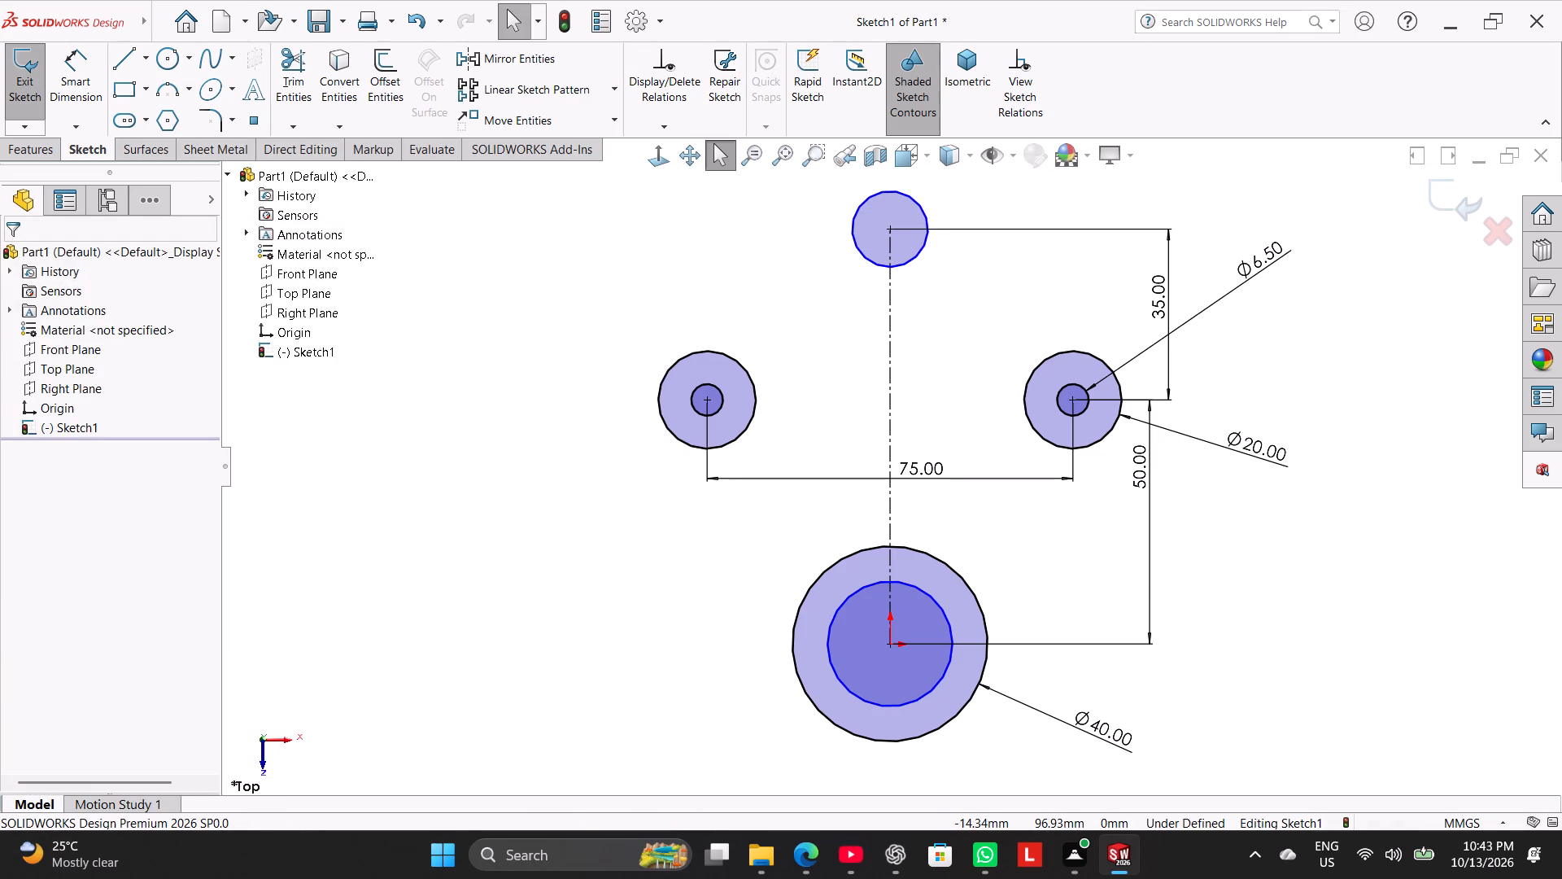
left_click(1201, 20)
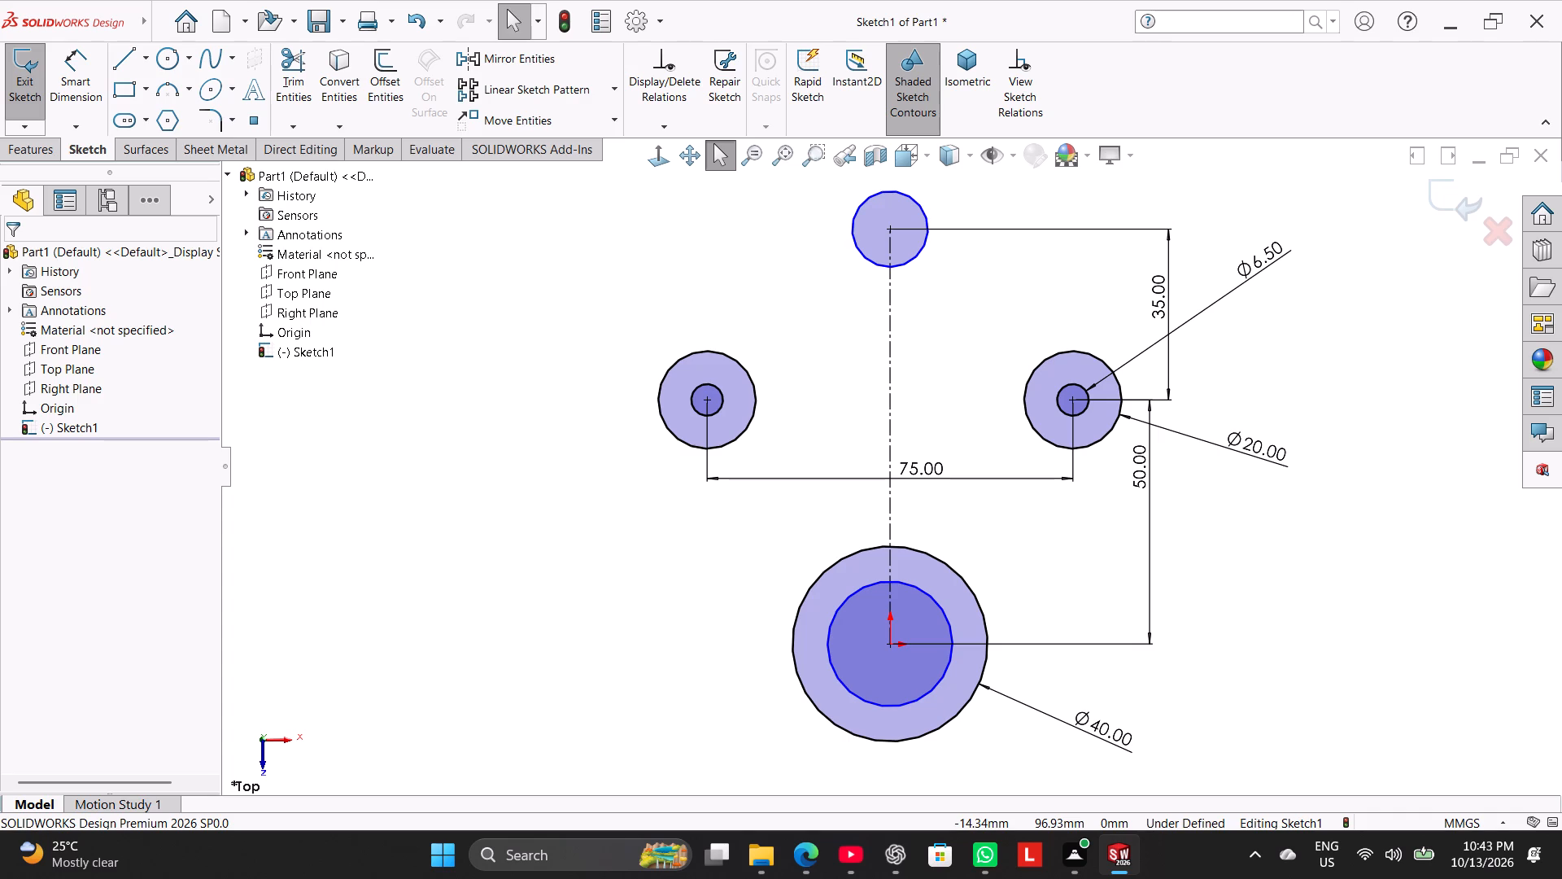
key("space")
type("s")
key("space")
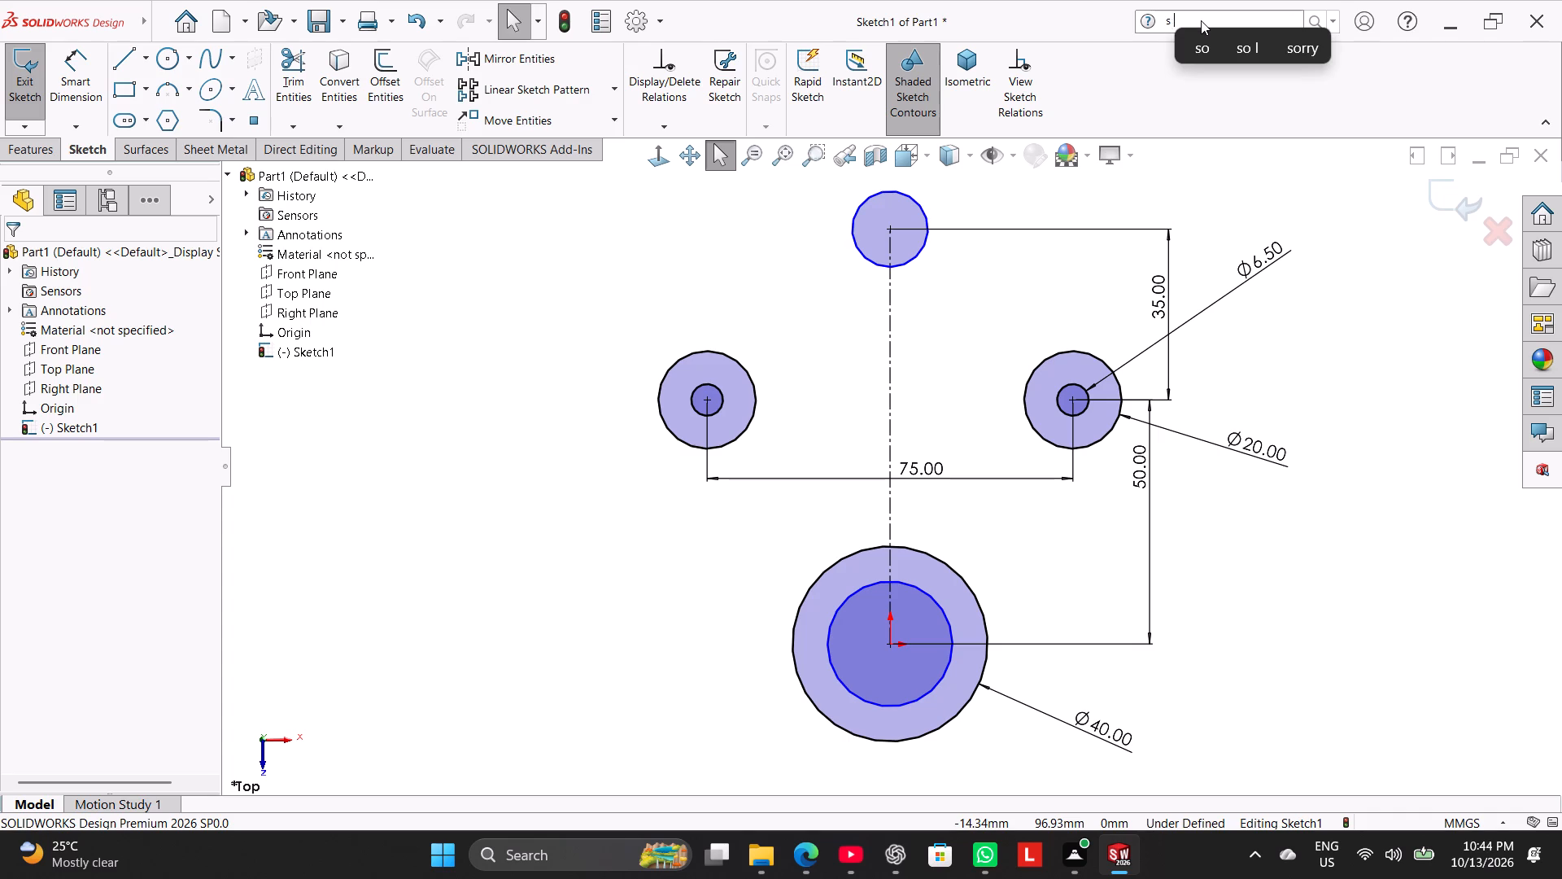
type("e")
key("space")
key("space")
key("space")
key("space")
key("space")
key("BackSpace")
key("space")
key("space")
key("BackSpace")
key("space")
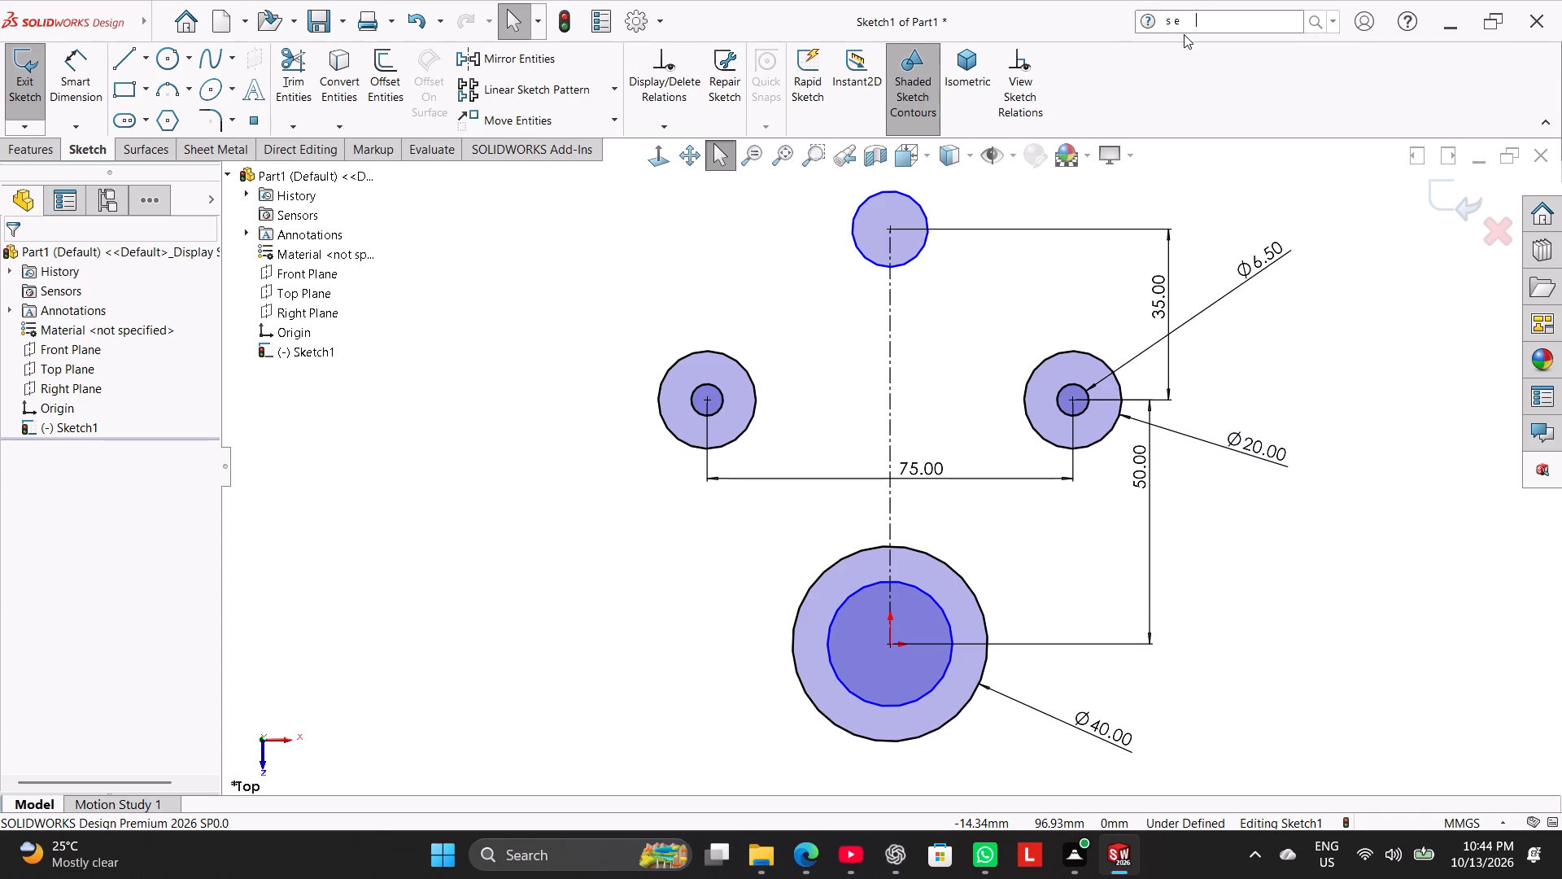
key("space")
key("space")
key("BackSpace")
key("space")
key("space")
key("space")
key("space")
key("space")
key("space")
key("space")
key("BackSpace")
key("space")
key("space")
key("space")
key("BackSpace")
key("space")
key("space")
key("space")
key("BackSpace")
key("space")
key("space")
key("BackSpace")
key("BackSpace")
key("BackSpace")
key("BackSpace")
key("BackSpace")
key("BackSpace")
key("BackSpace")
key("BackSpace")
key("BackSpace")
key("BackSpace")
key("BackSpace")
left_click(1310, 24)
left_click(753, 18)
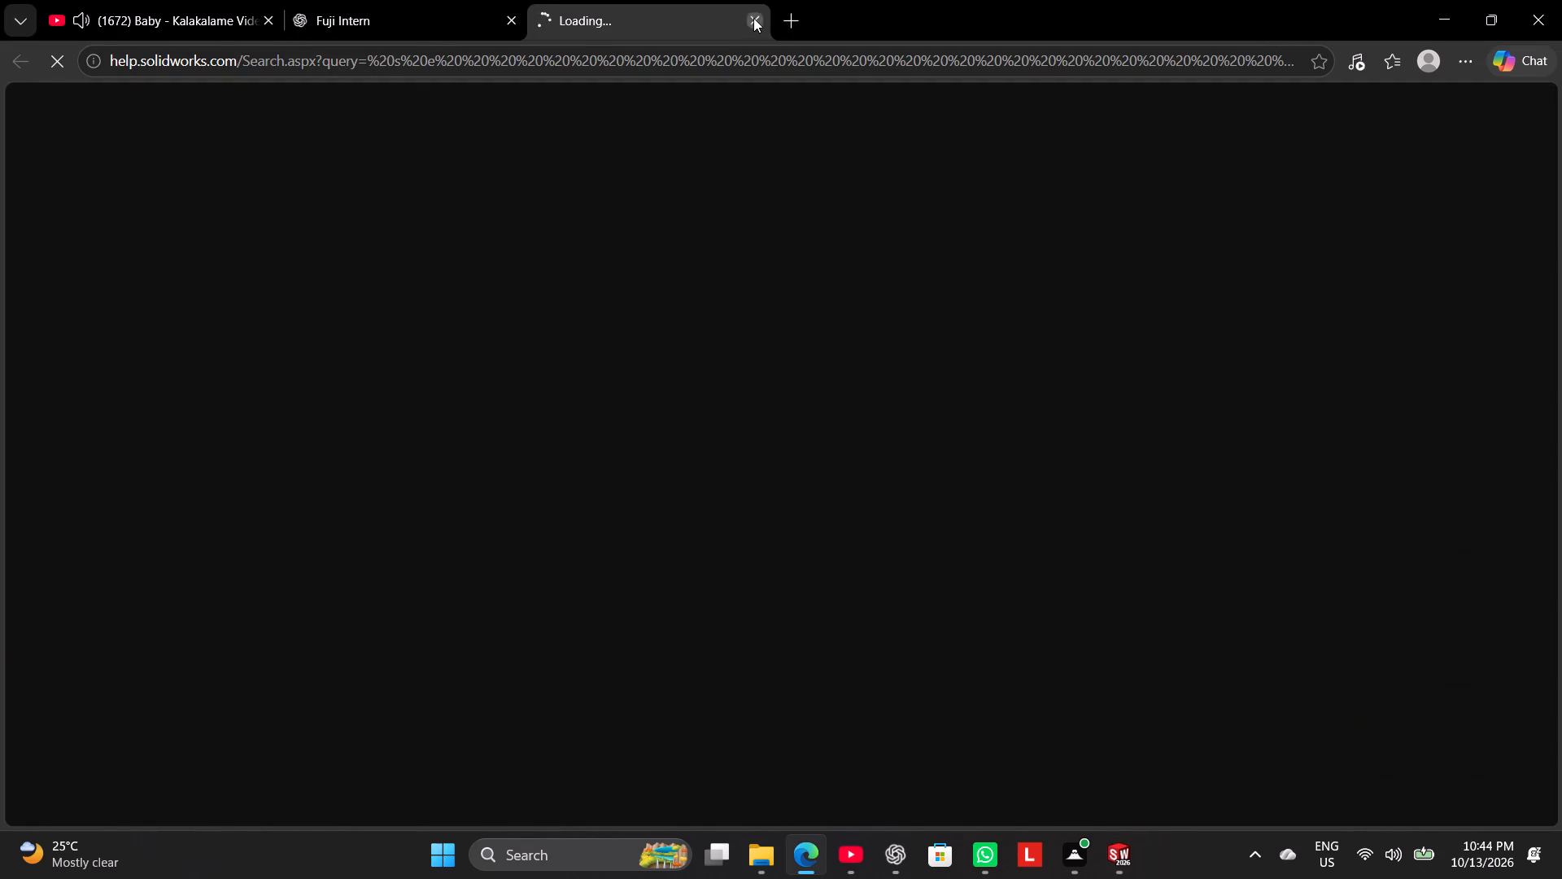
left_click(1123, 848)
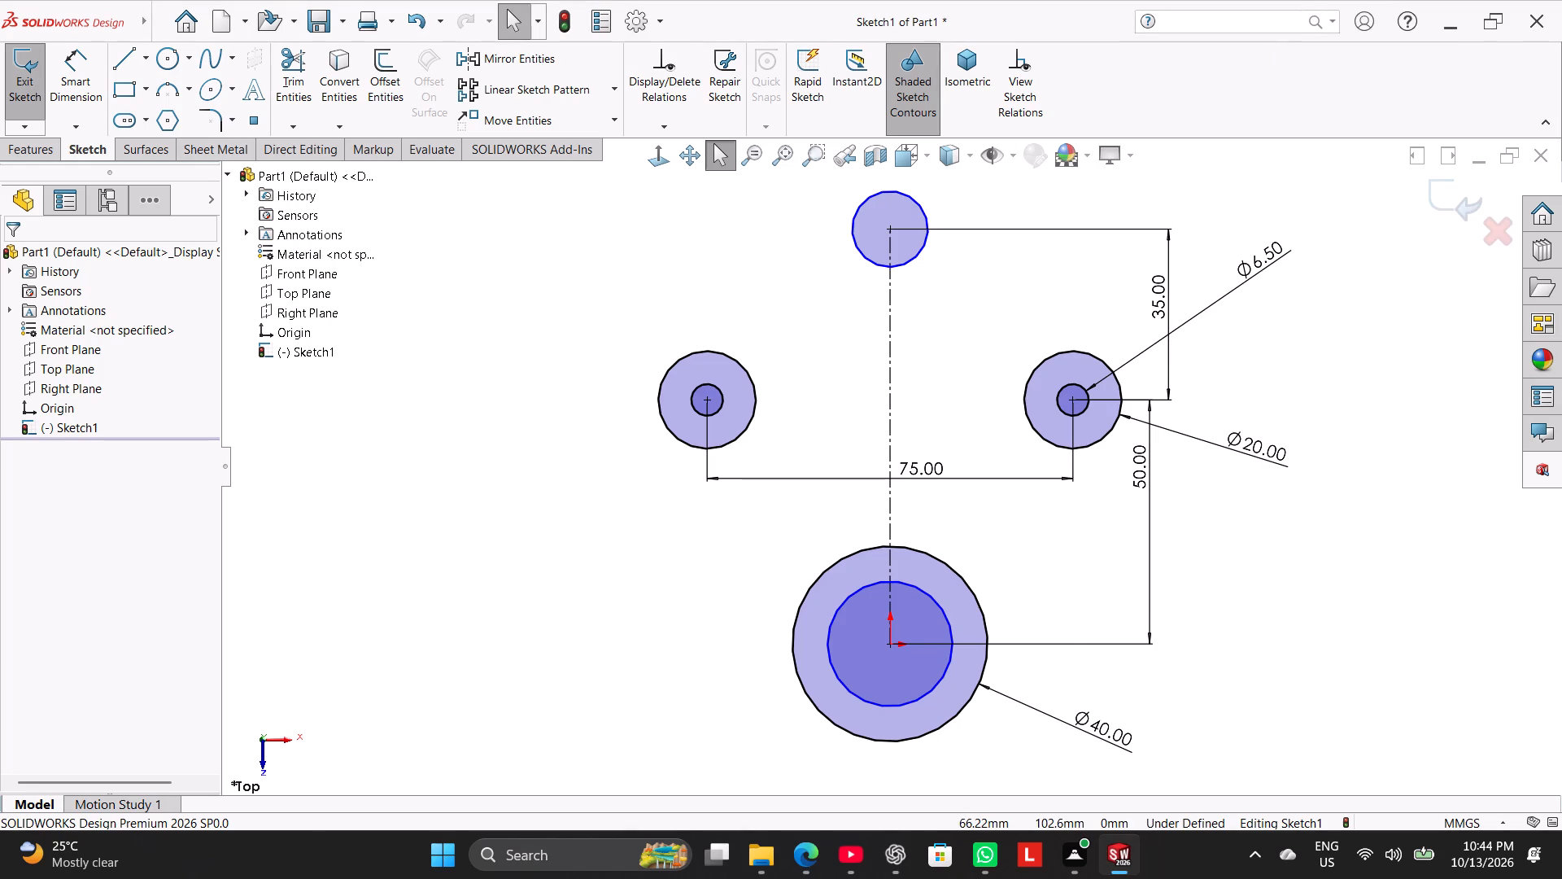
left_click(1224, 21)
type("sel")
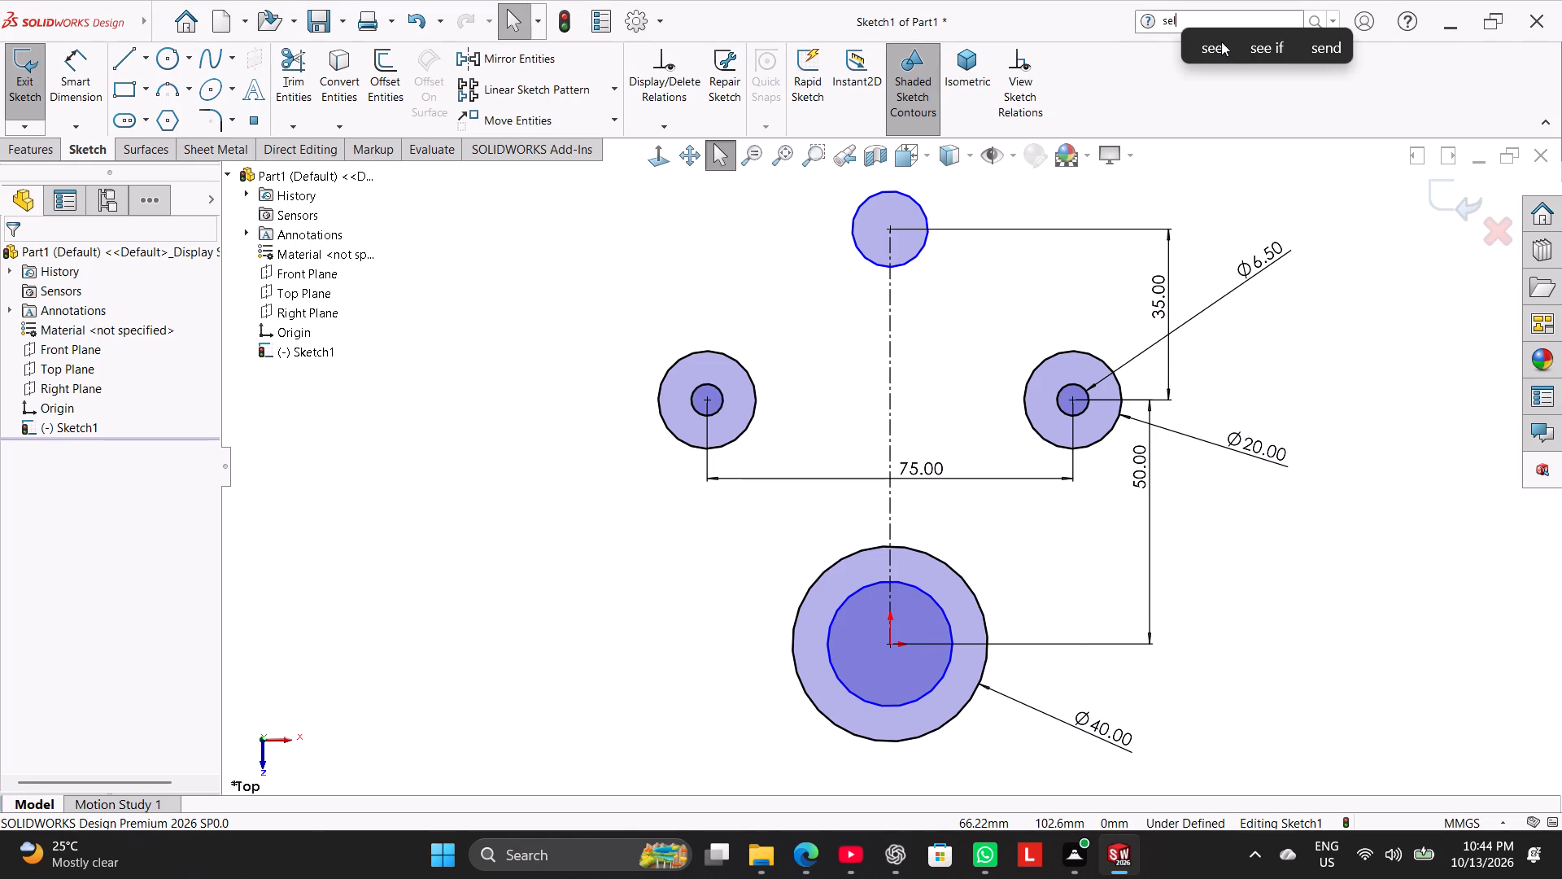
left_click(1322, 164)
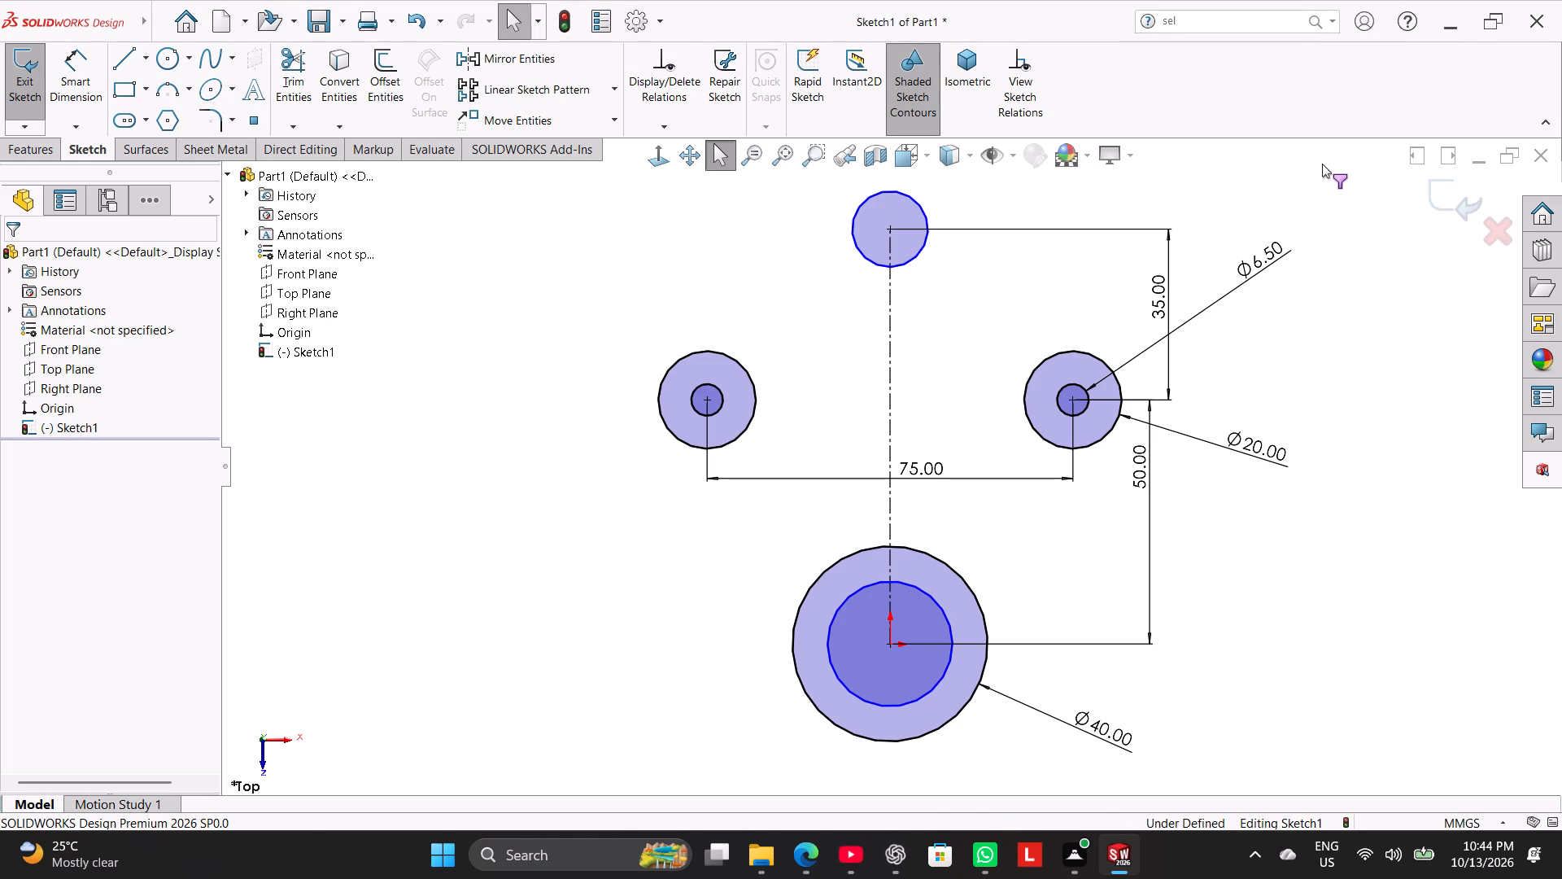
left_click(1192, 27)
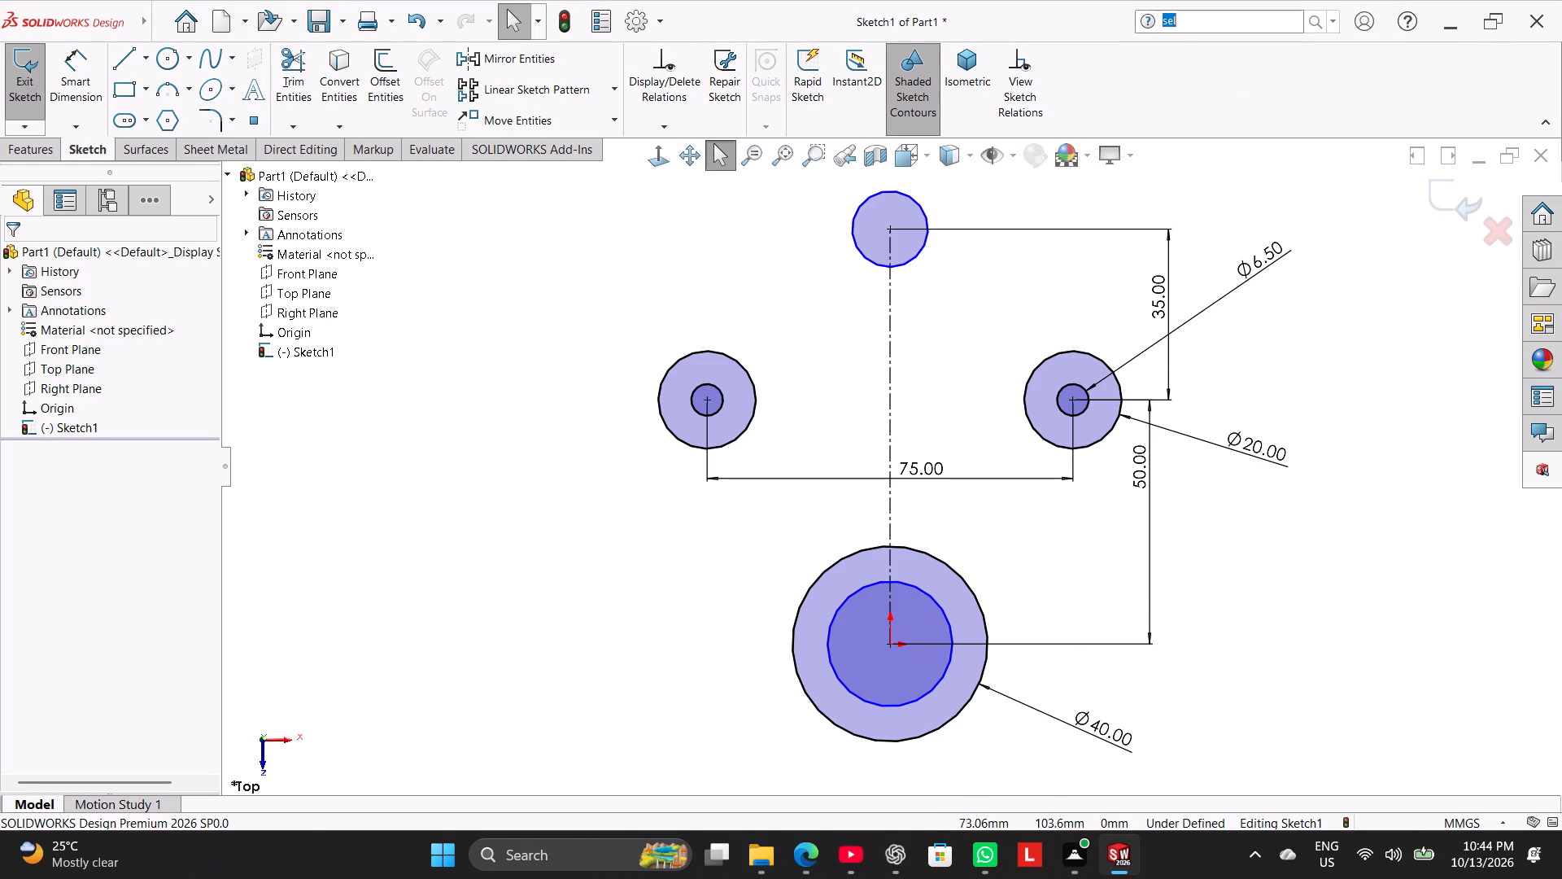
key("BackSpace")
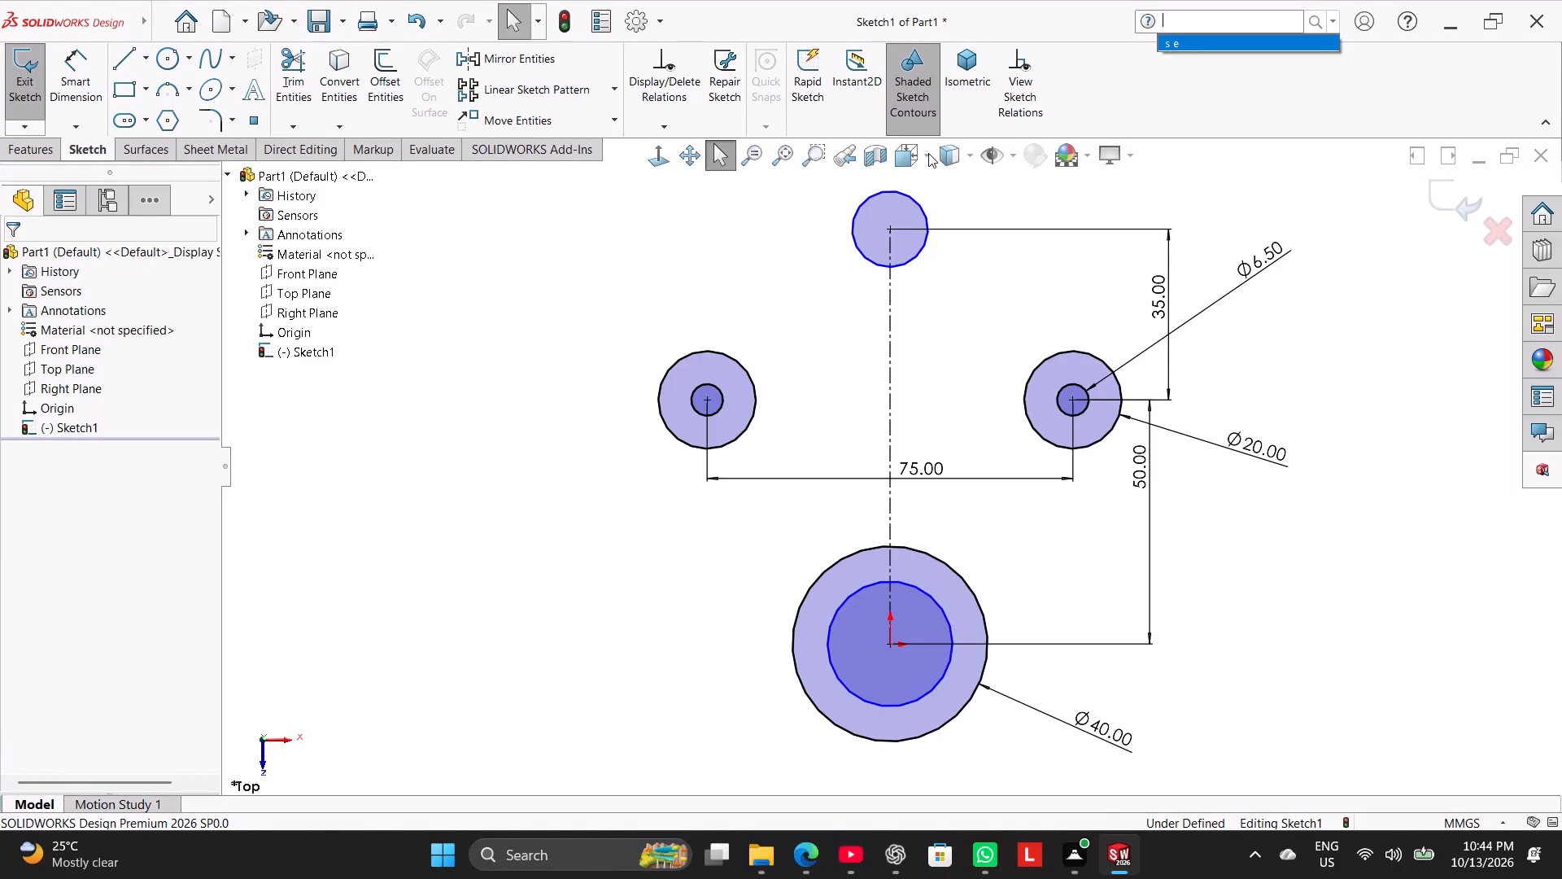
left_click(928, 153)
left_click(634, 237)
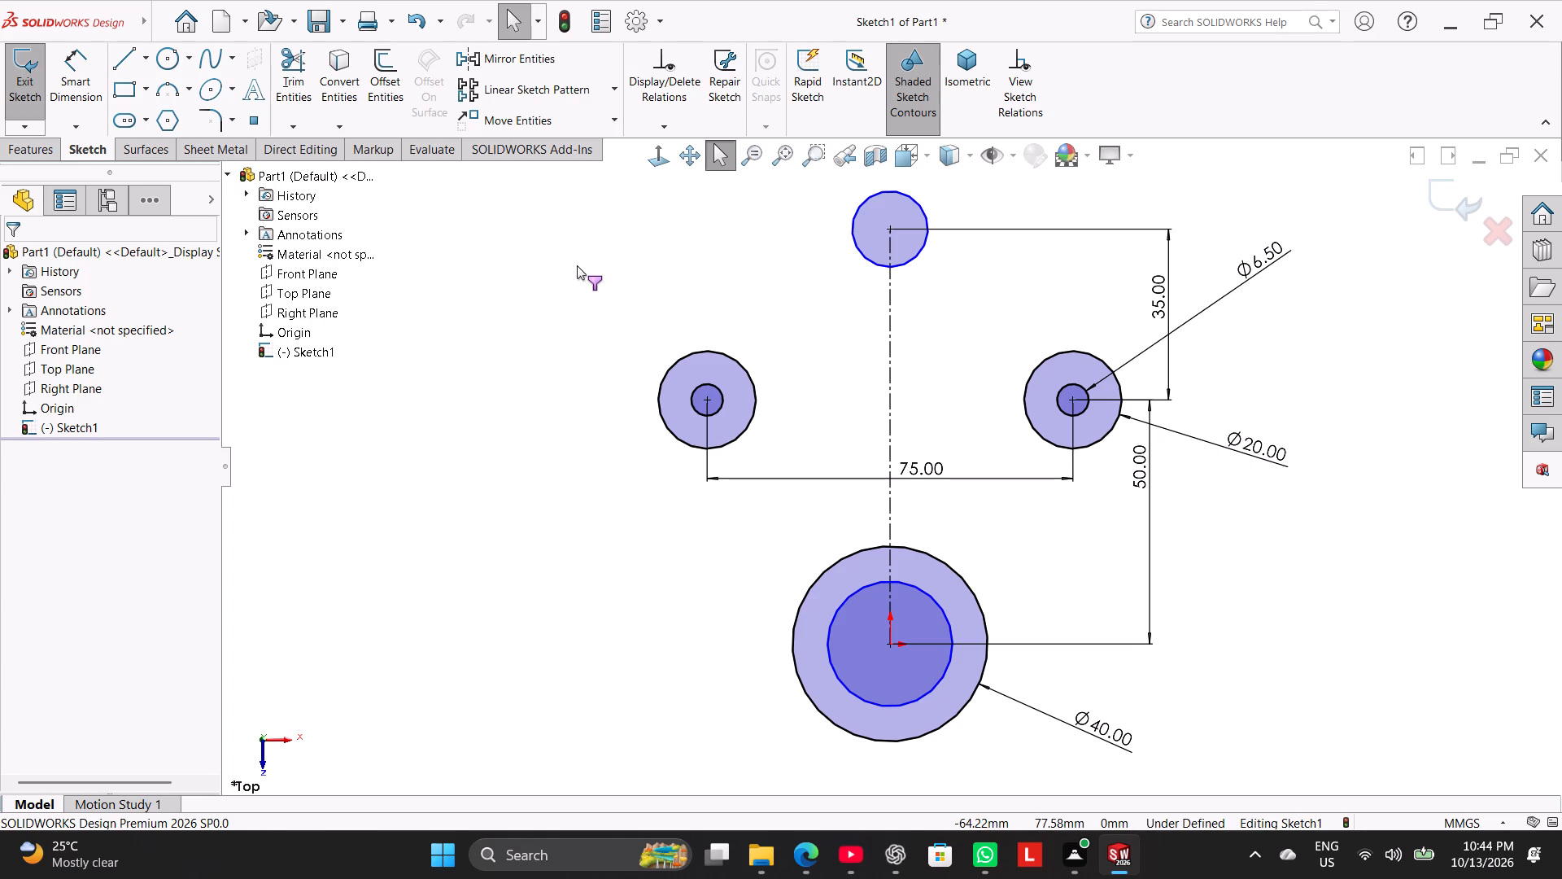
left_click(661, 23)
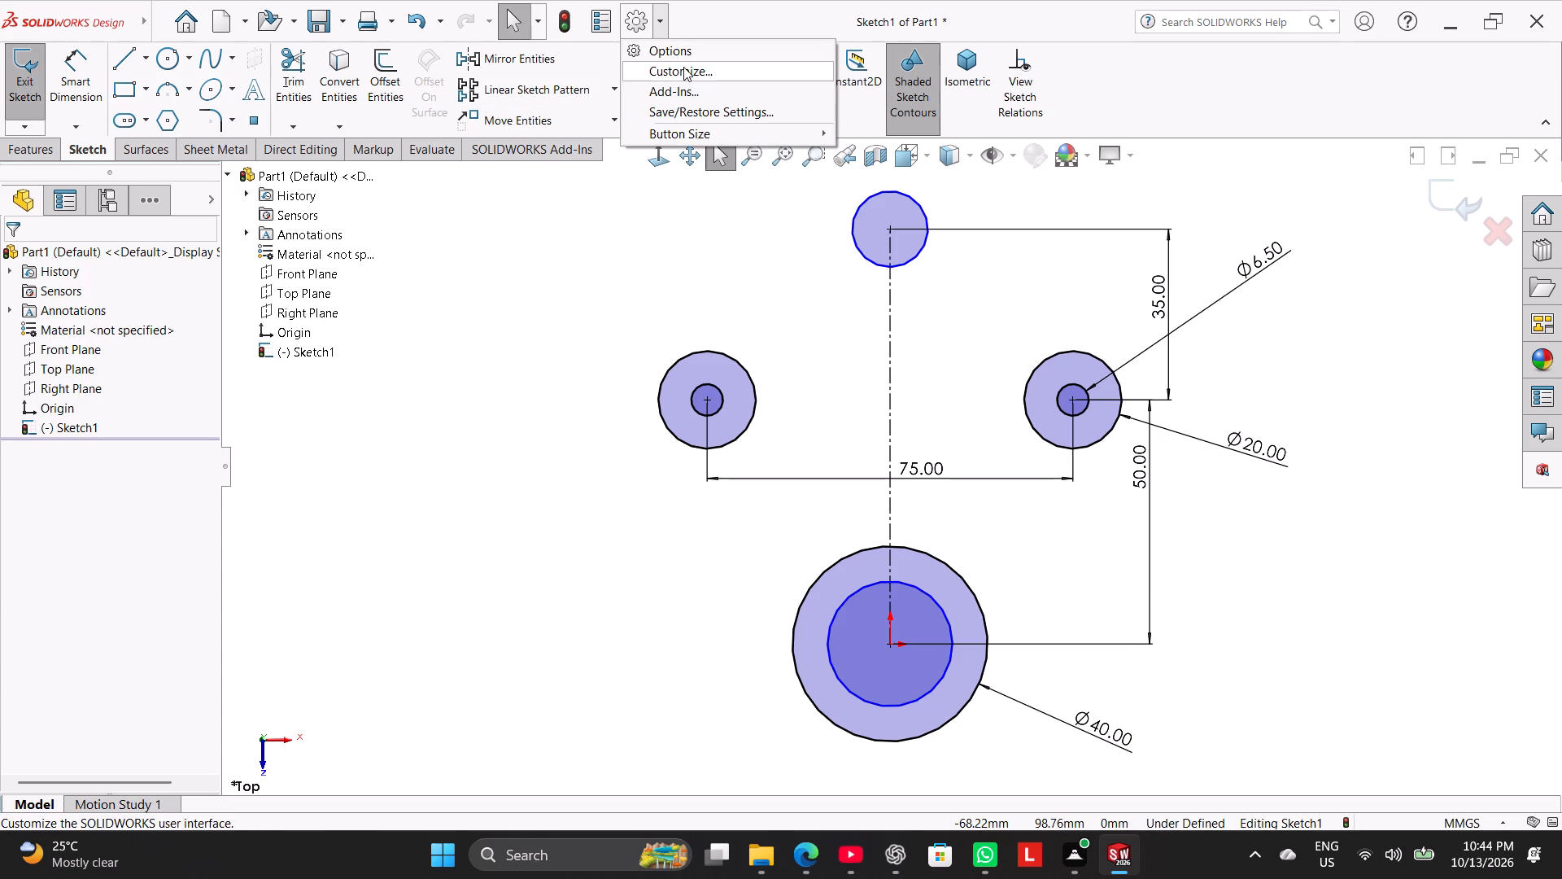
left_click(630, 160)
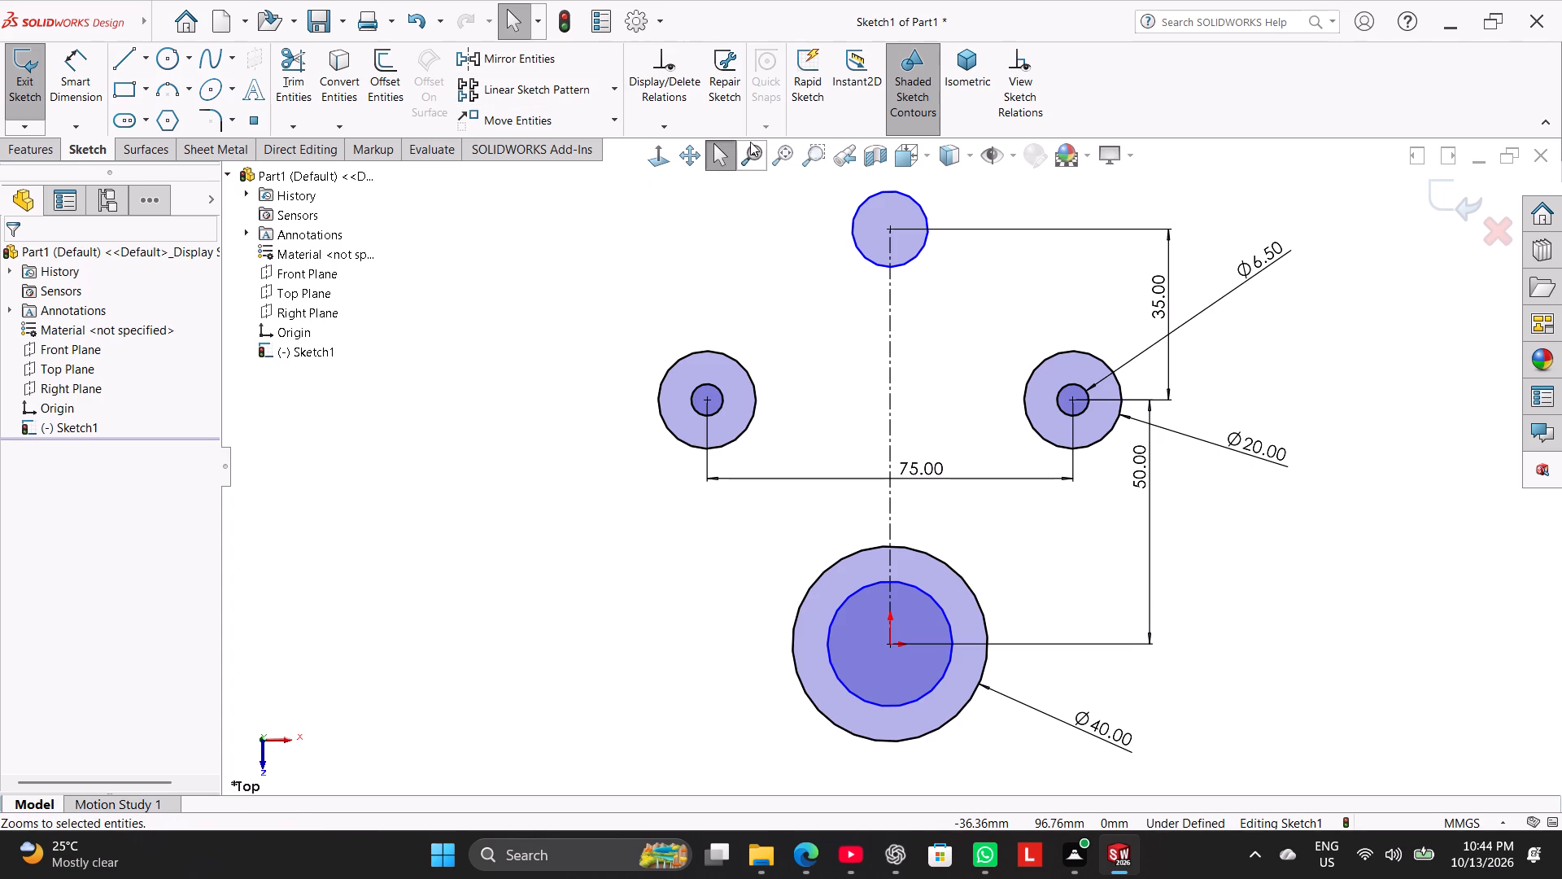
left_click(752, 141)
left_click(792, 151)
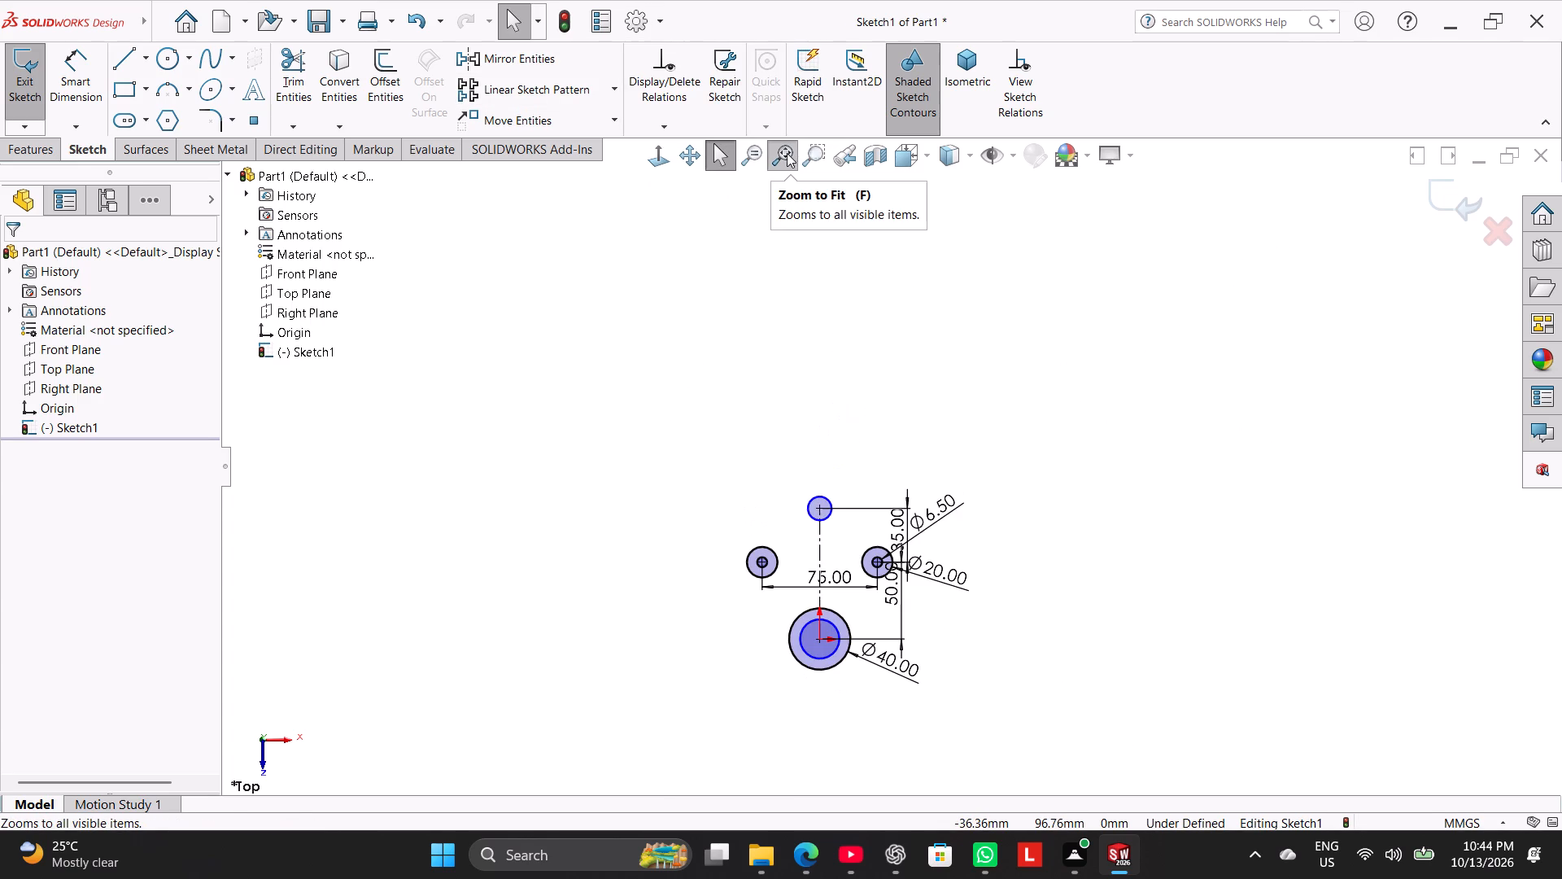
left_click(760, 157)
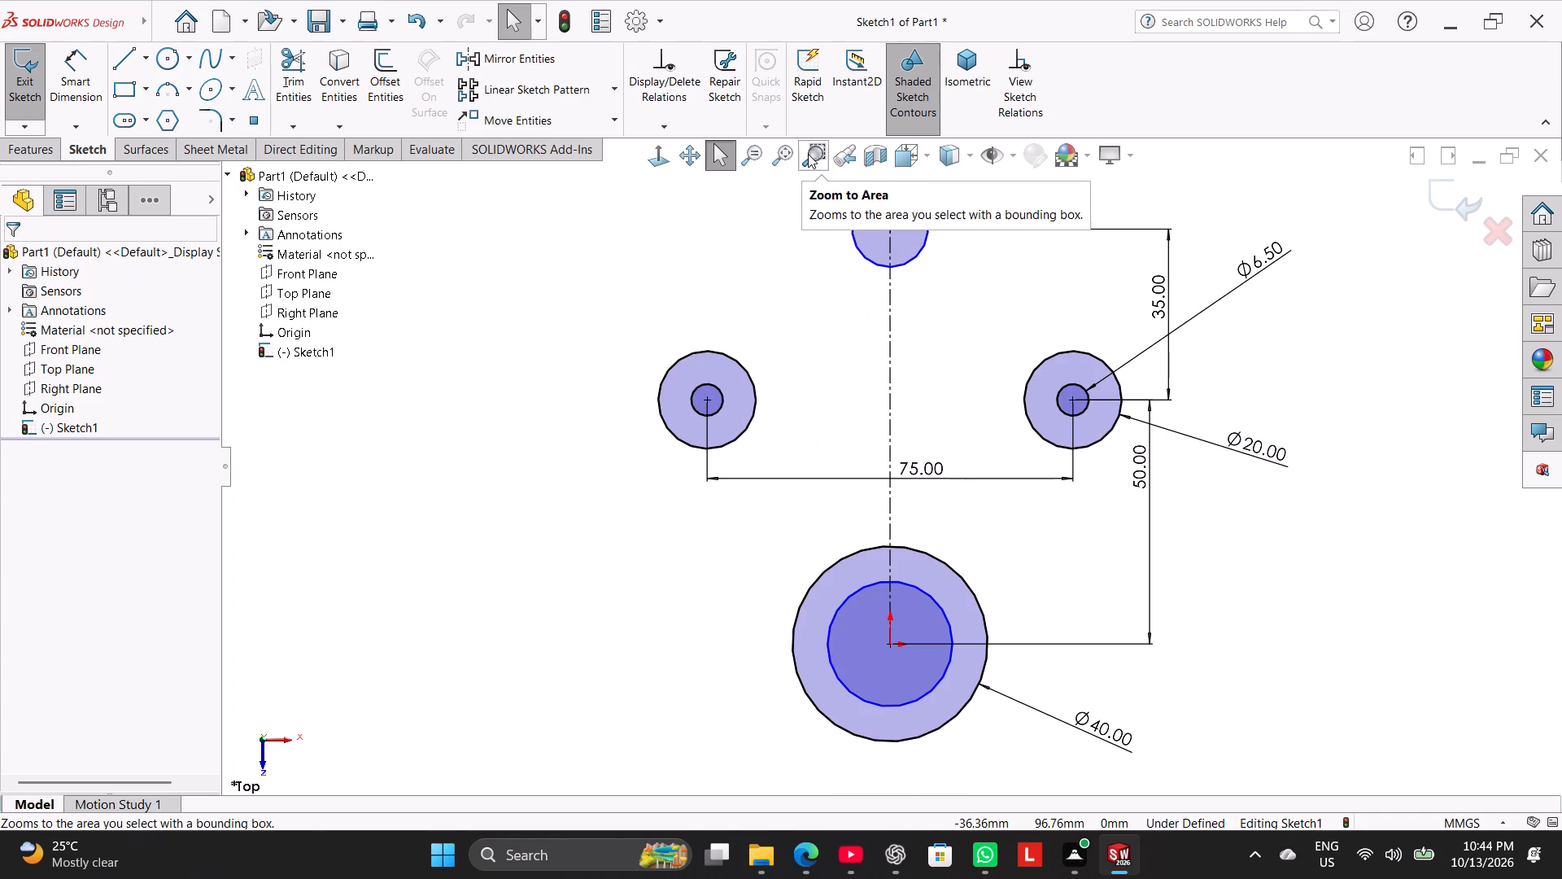
Customize the interface by adding the Selection Filters flyout after View Sketch Relations among the Sketch commands.
left_click(662, 19)
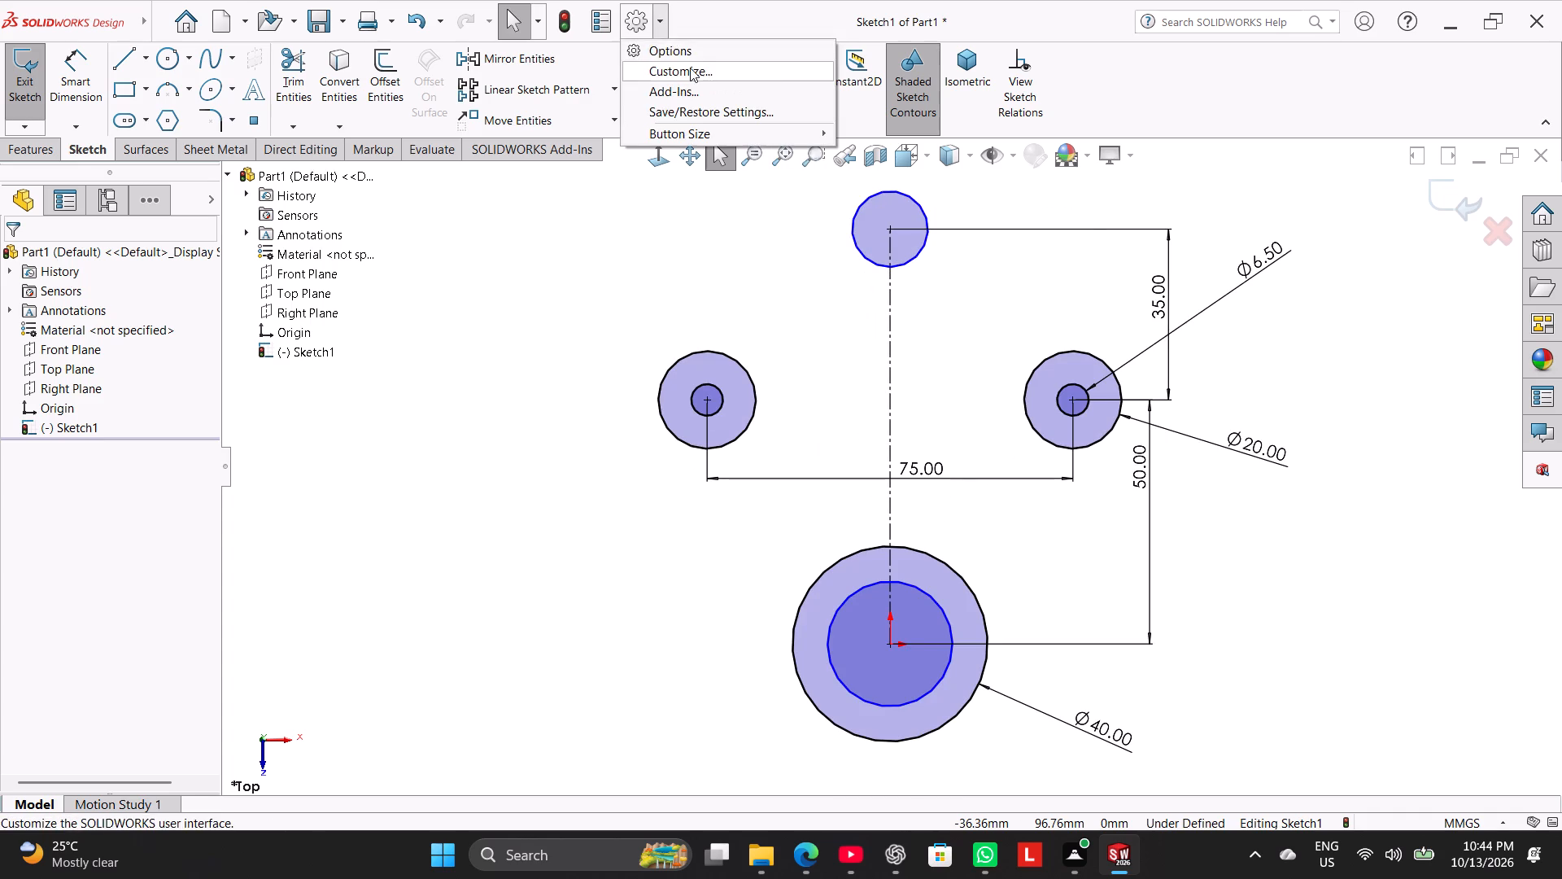
left_click(690, 68)
left_click(539, 164)
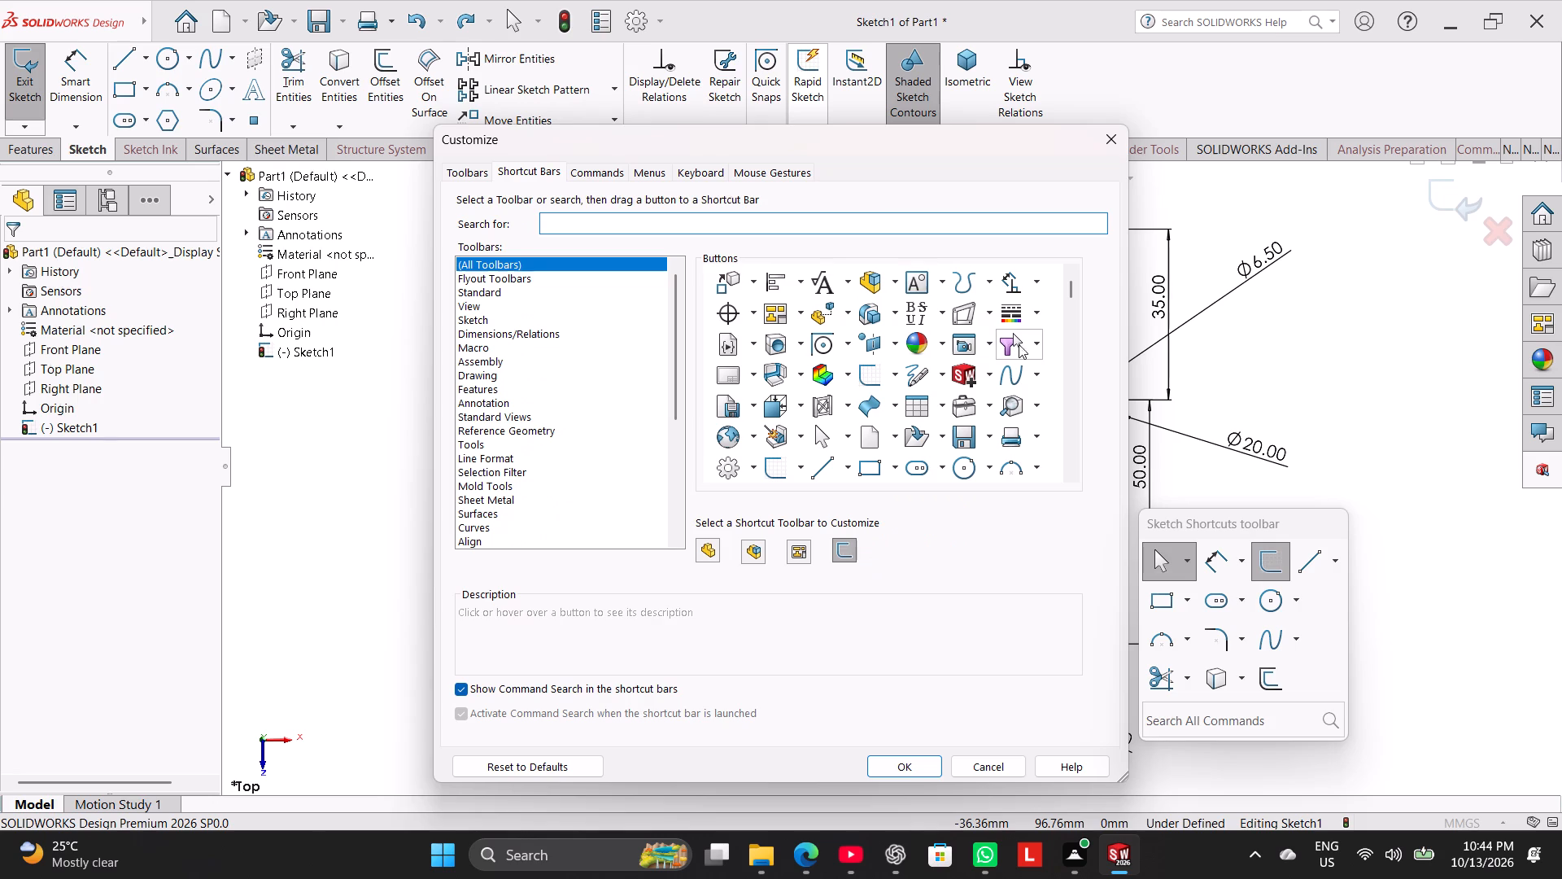
right_click(1016, 344)
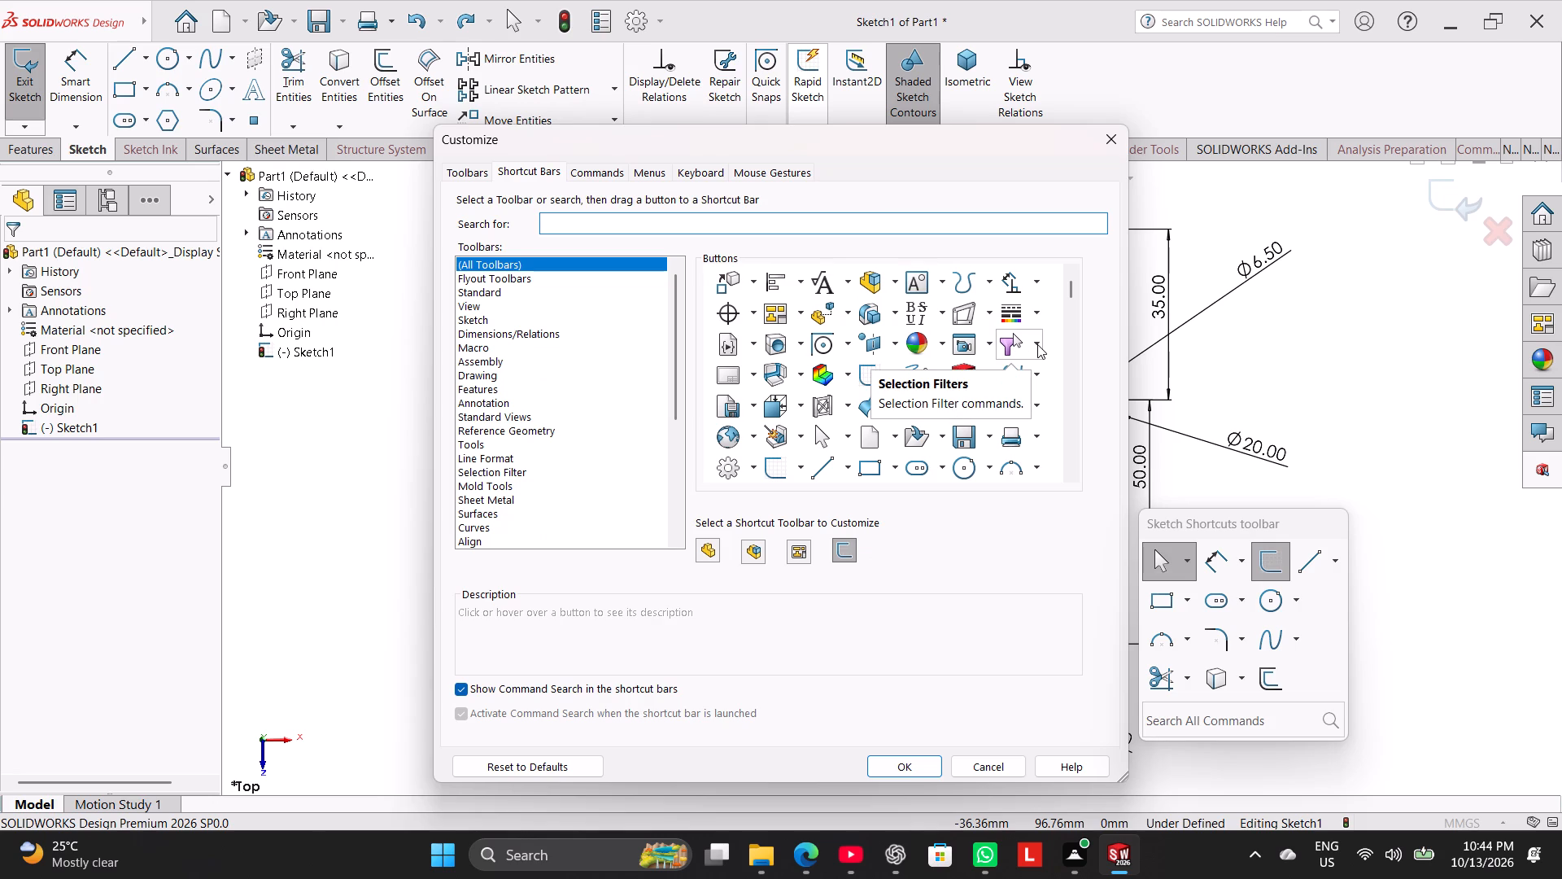
left_click(1037, 344)
left_click(1037, 344)
left_click_drag(1022, 342, 1291, 335)
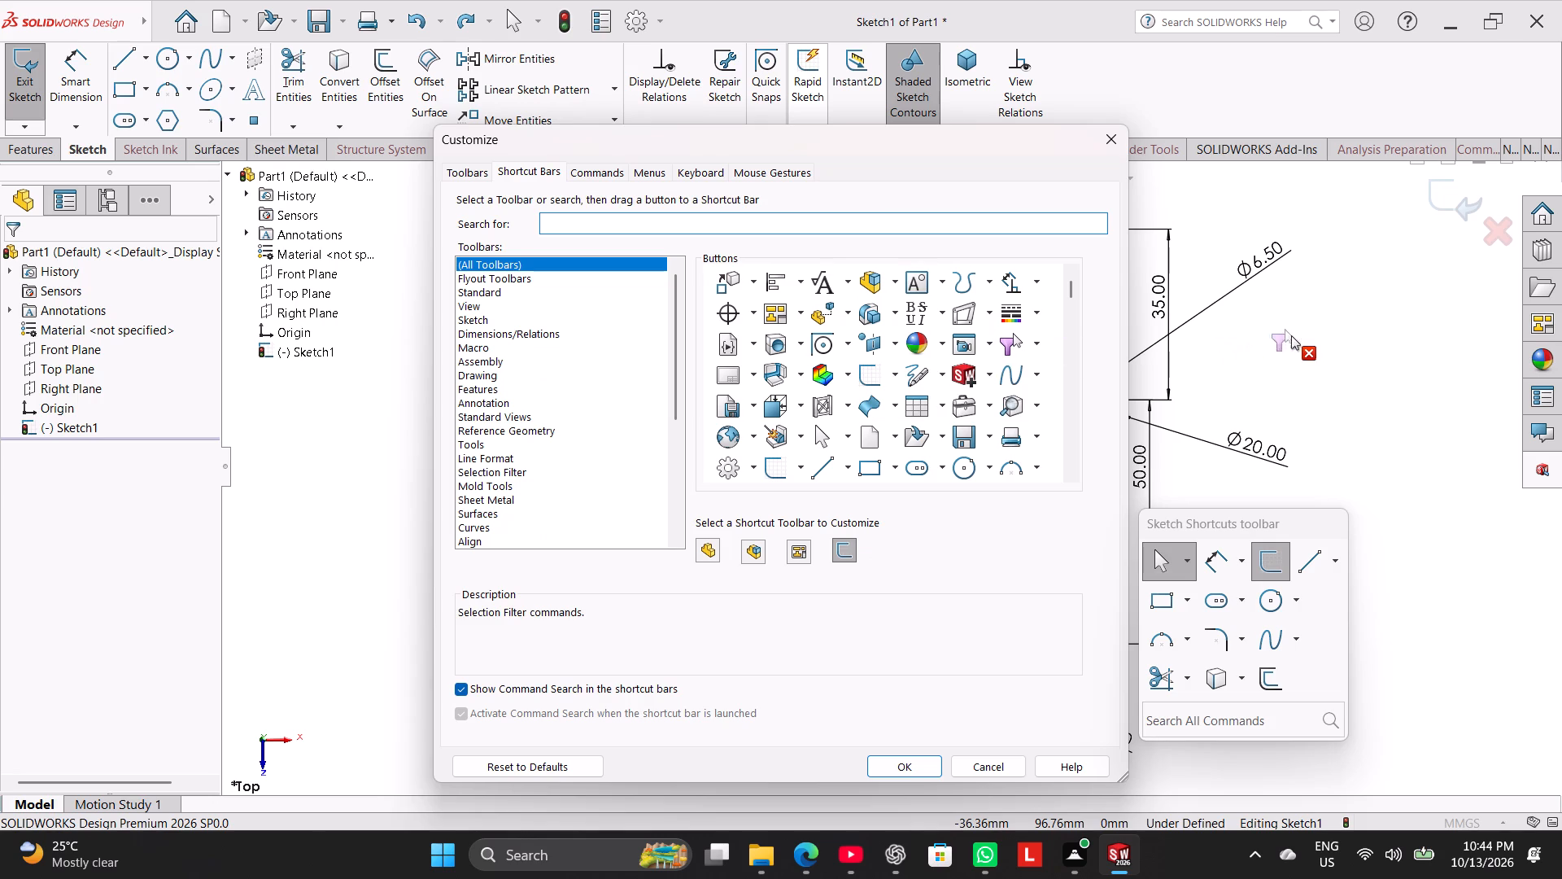
left_click_drag(1291, 335, 1292, 334)
left_click(1297, 343)
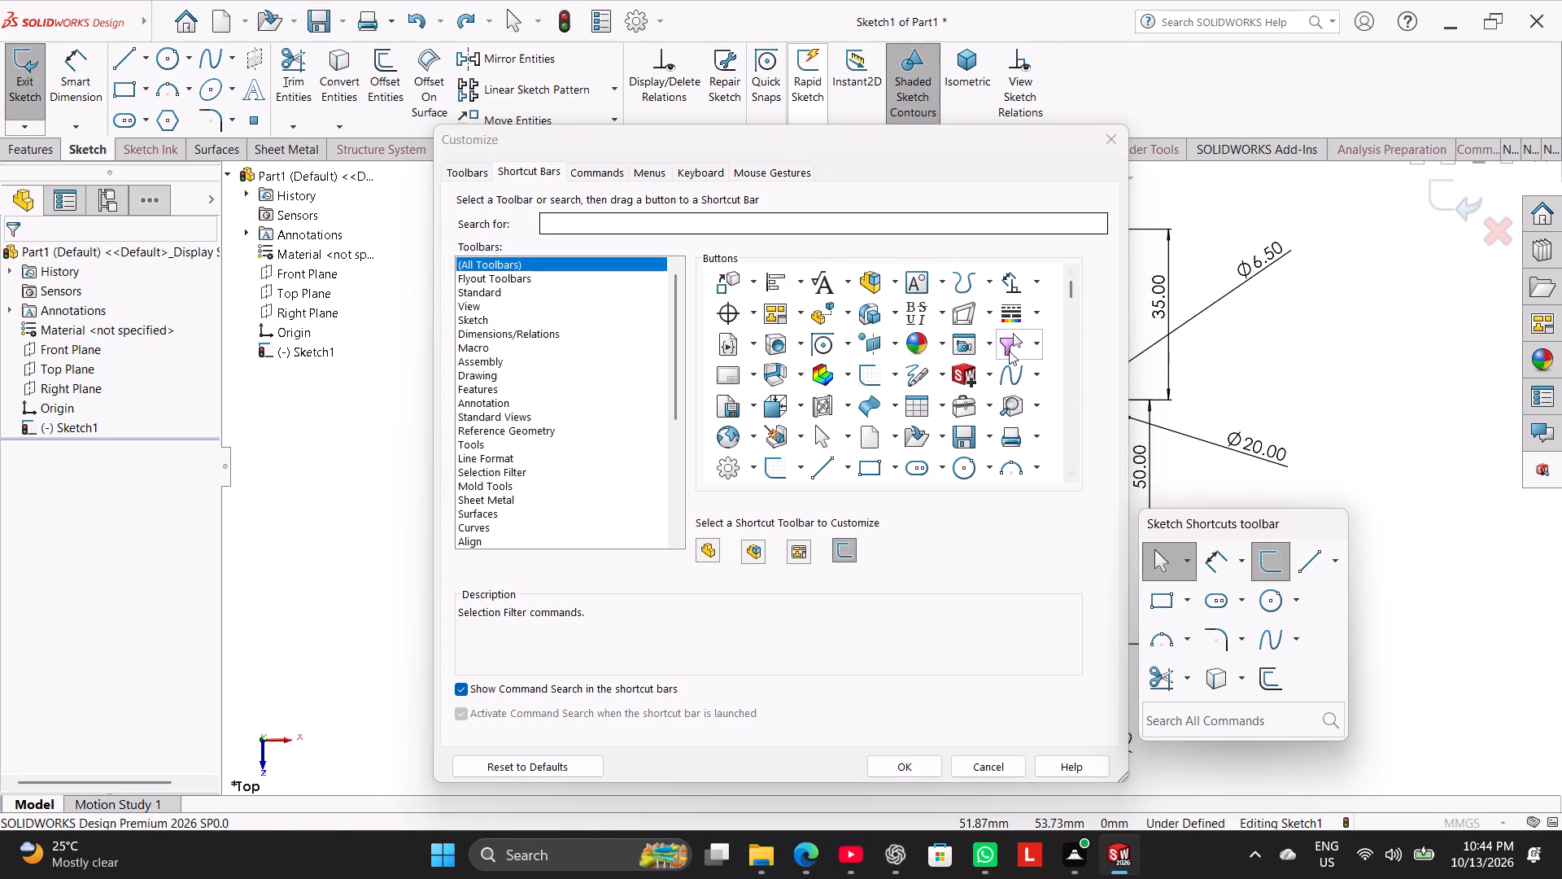
left_click_drag(1009, 351, 1144, 100)
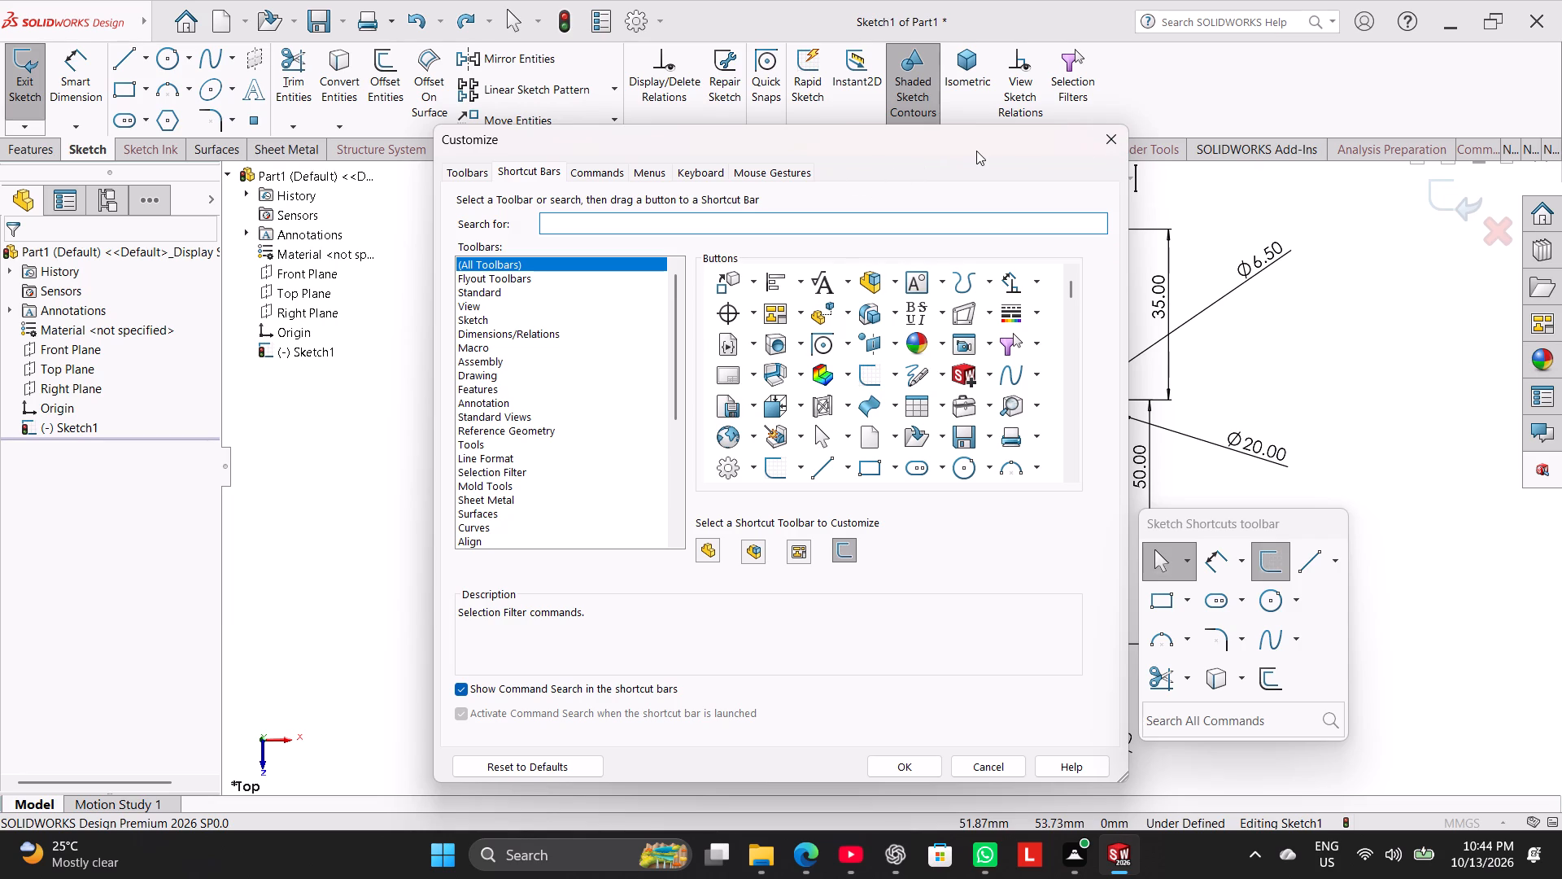
left_click(909, 759)
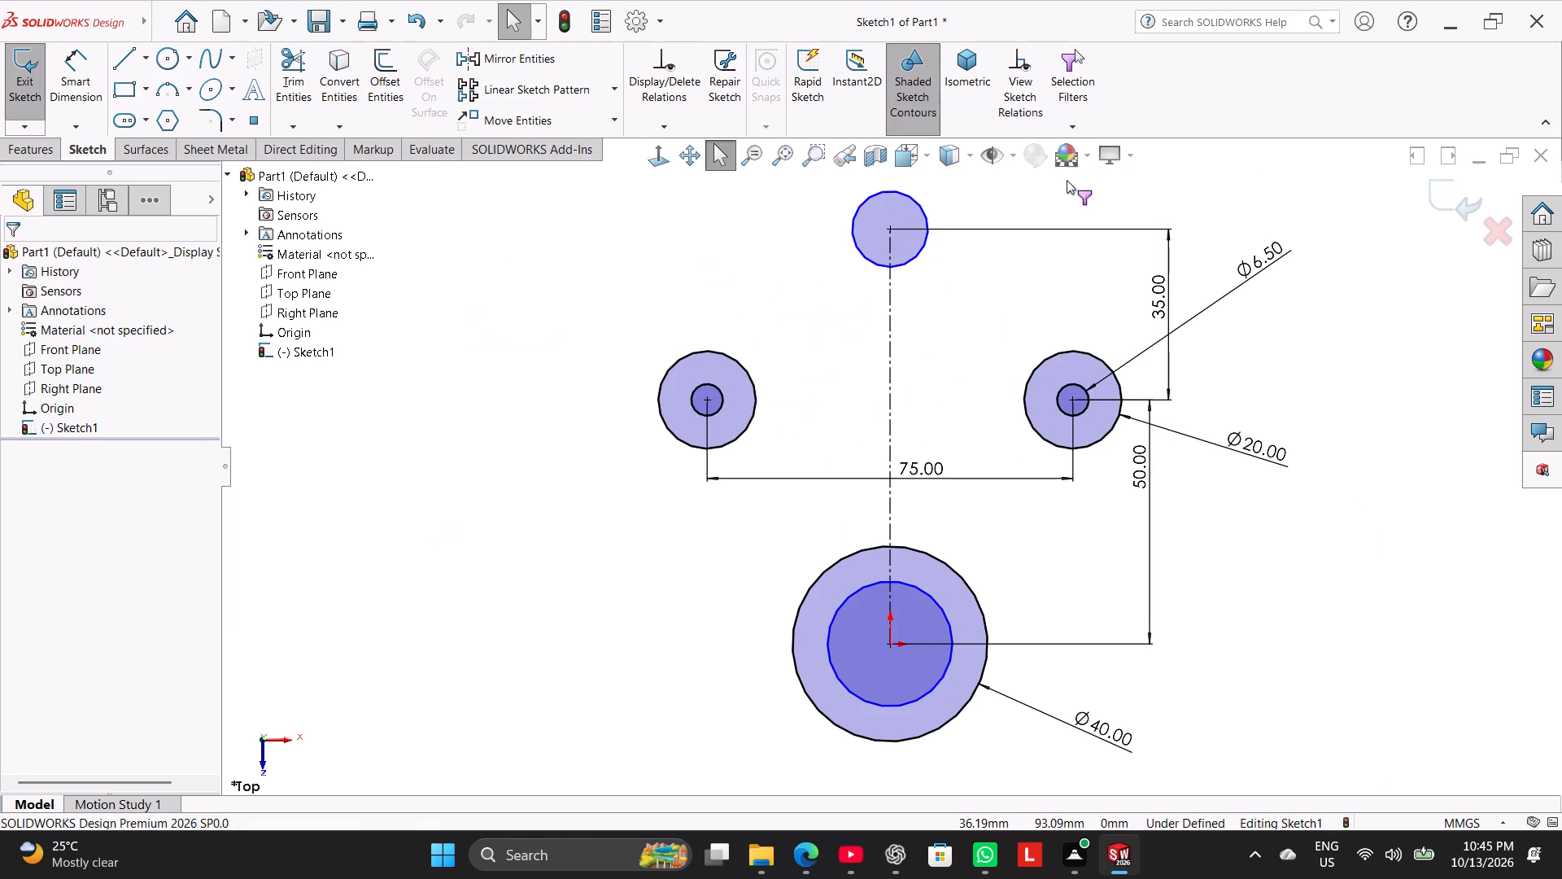
Clear all active selection filters so every sketch entity can be selected.
right_click(1076, 80)
left_click(1064, 72)
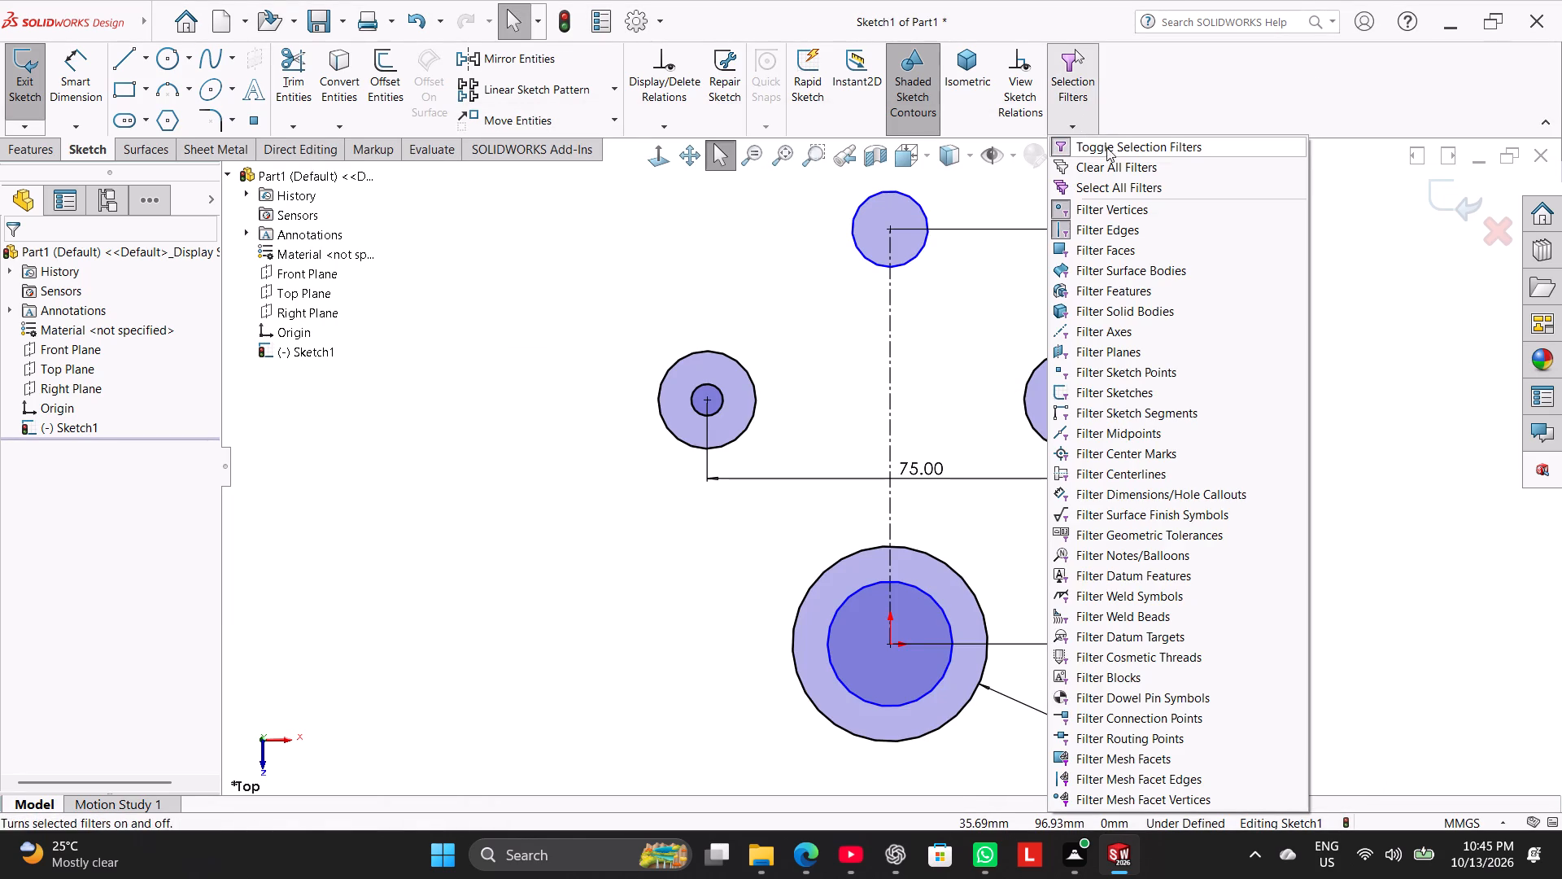
left_click(1120, 164)
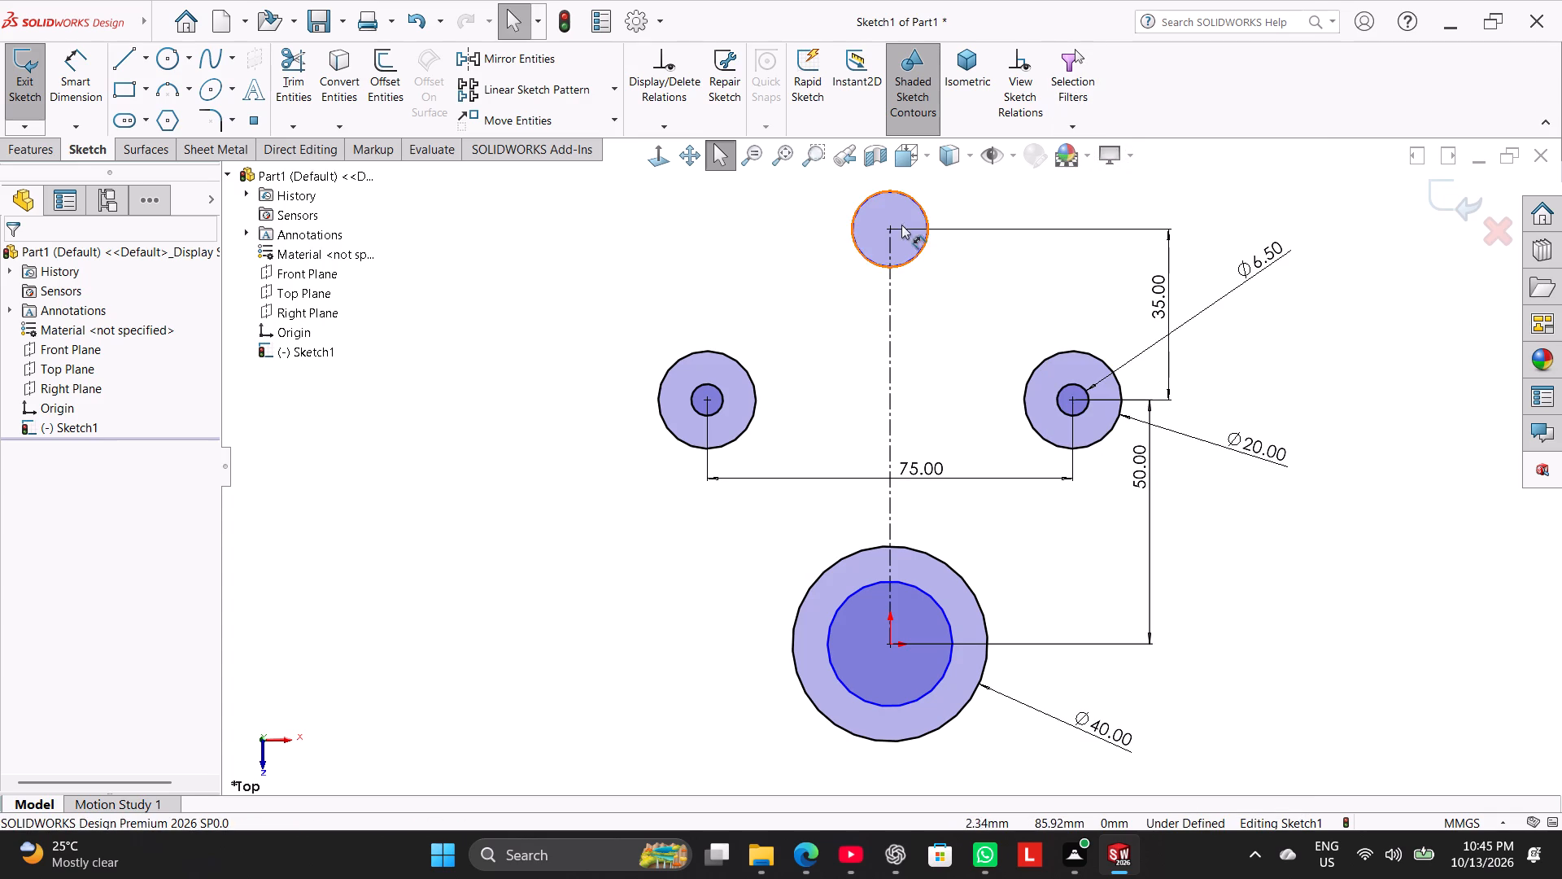
left_click(1084, 66)
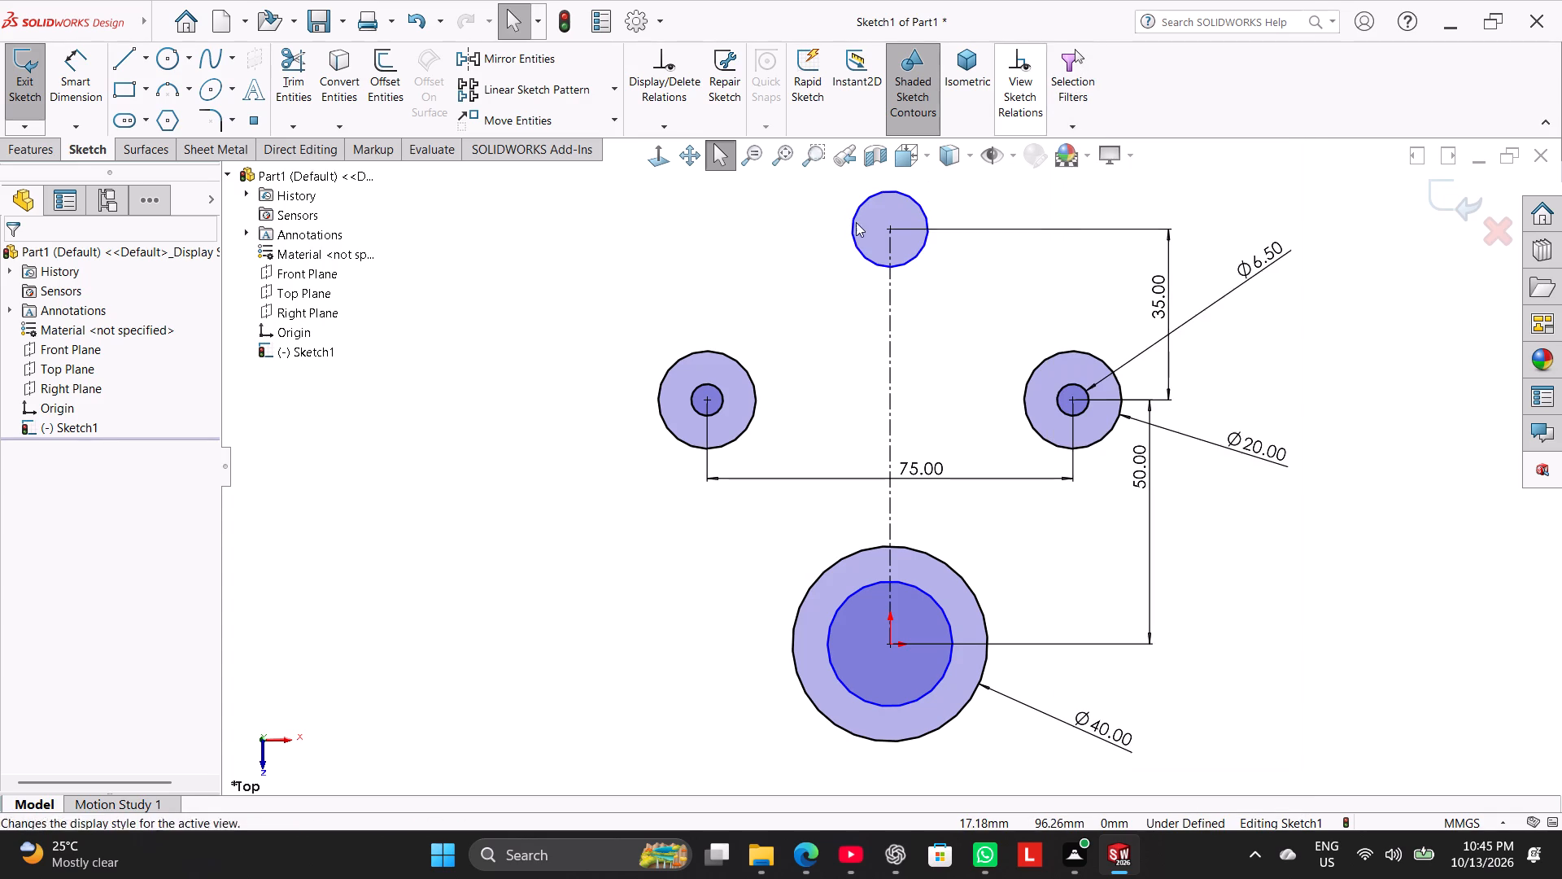
left_click(741, 261)
Customize the interface again to remove the Selection Filters flyout from the Sketch commands and finish customizing.
left_click(665, 25)
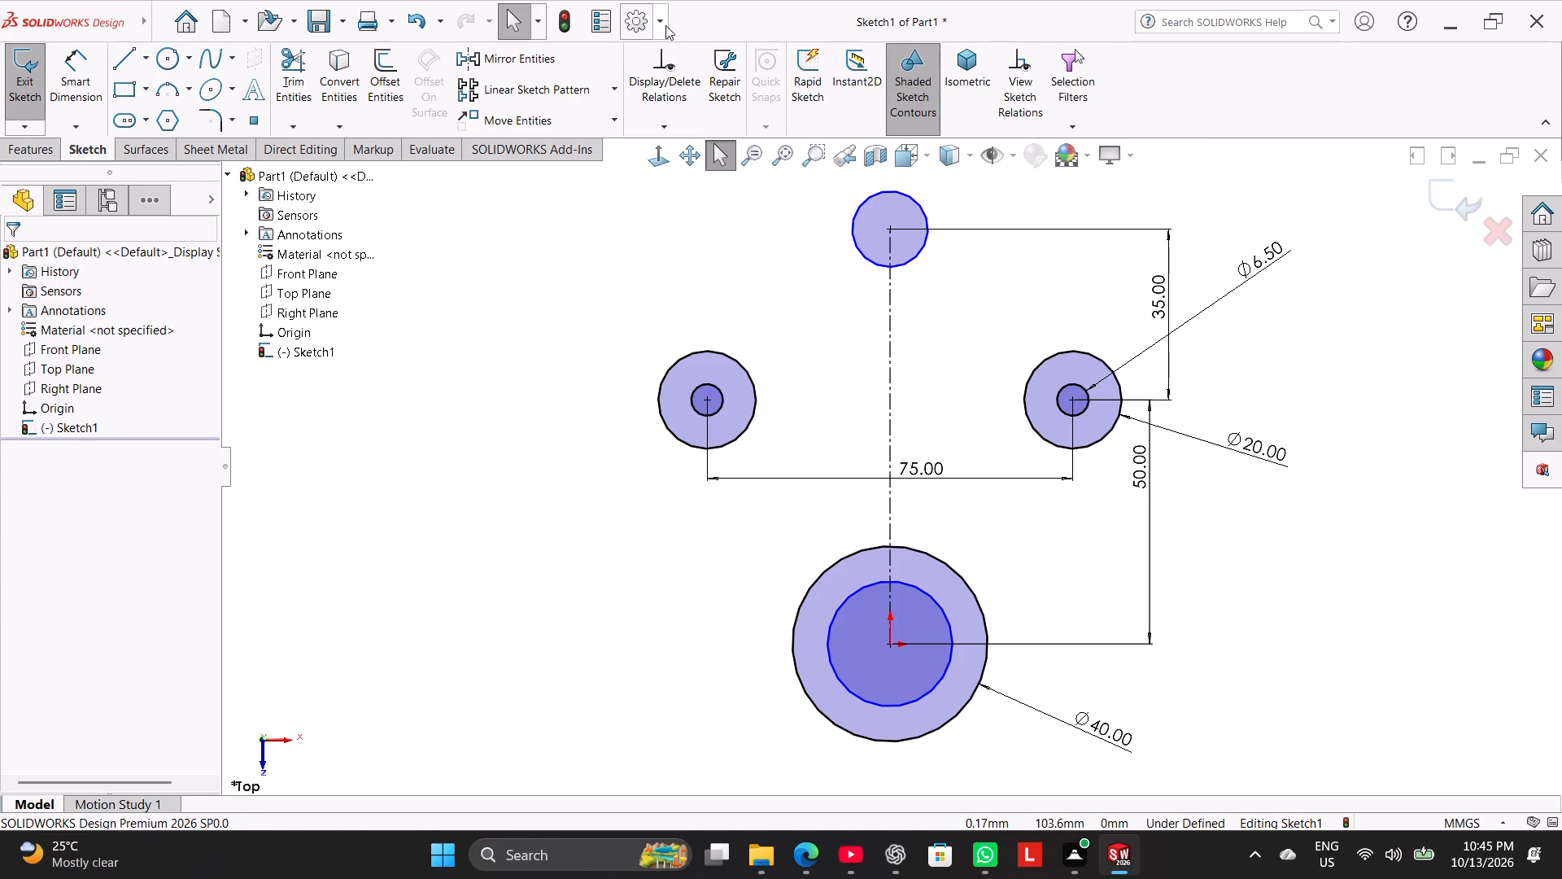
left_click(680, 69)
left_click_drag(1076, 76, 1082, 126)
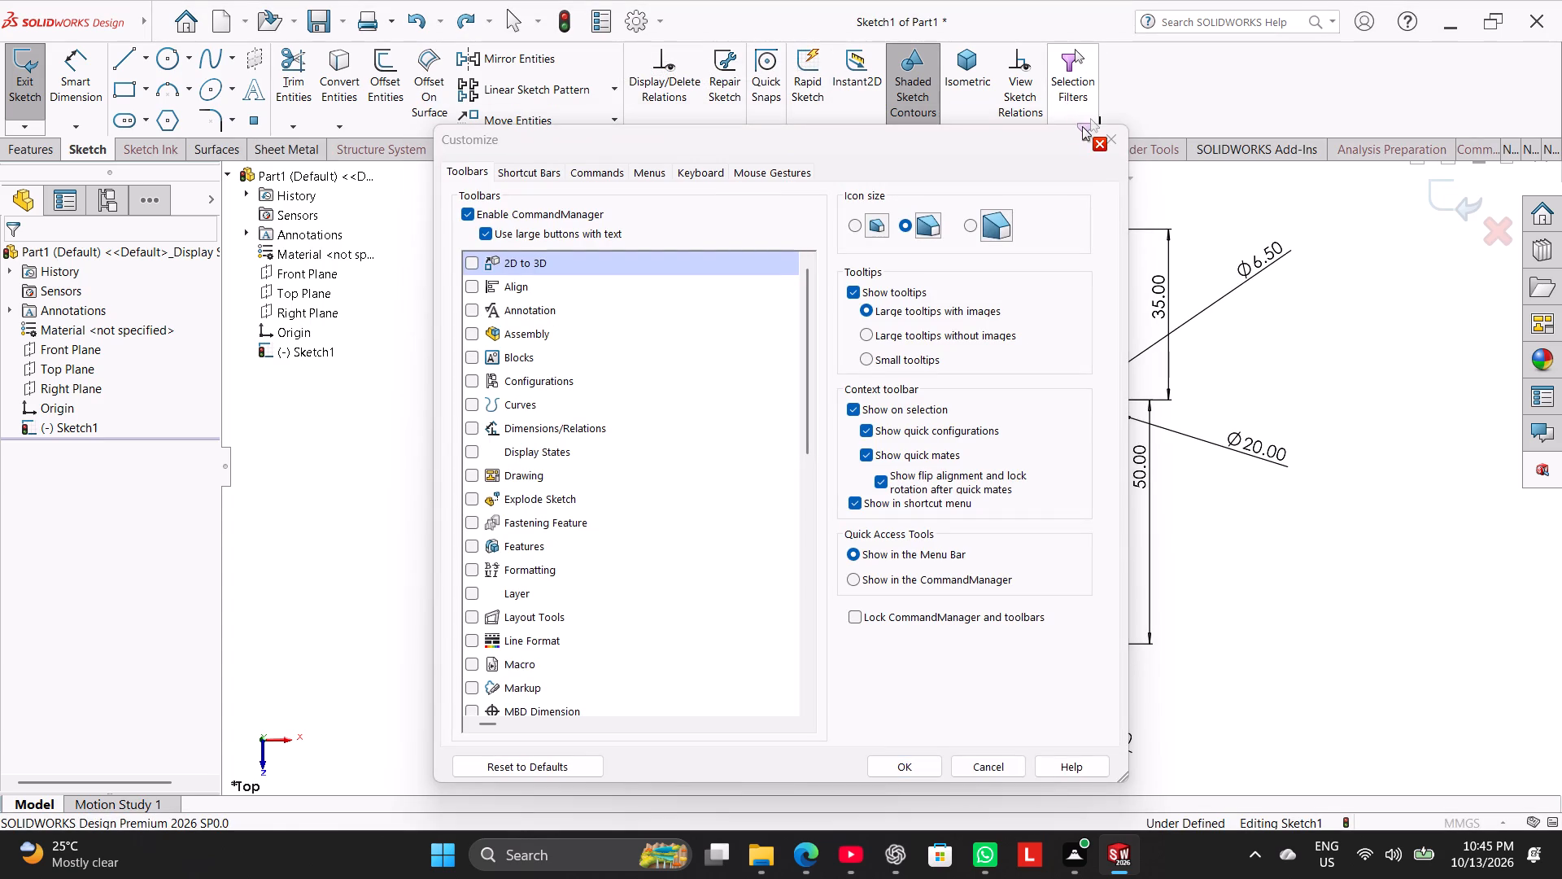
left_click_drag(1082, 126, 1430, 340)
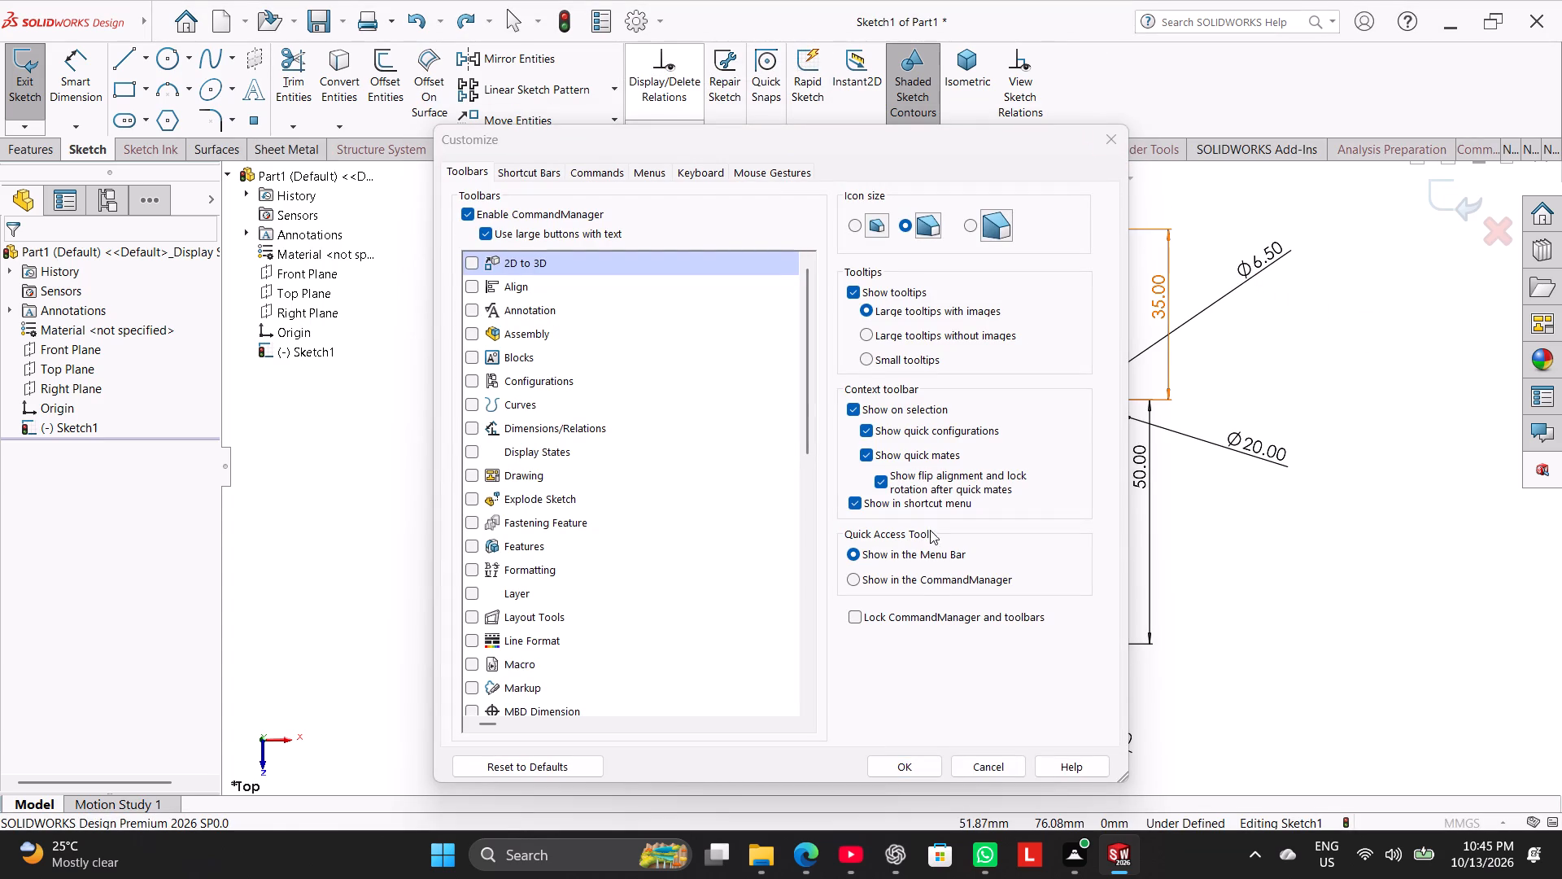
left_click(936, 761)
left_click(517, 492)
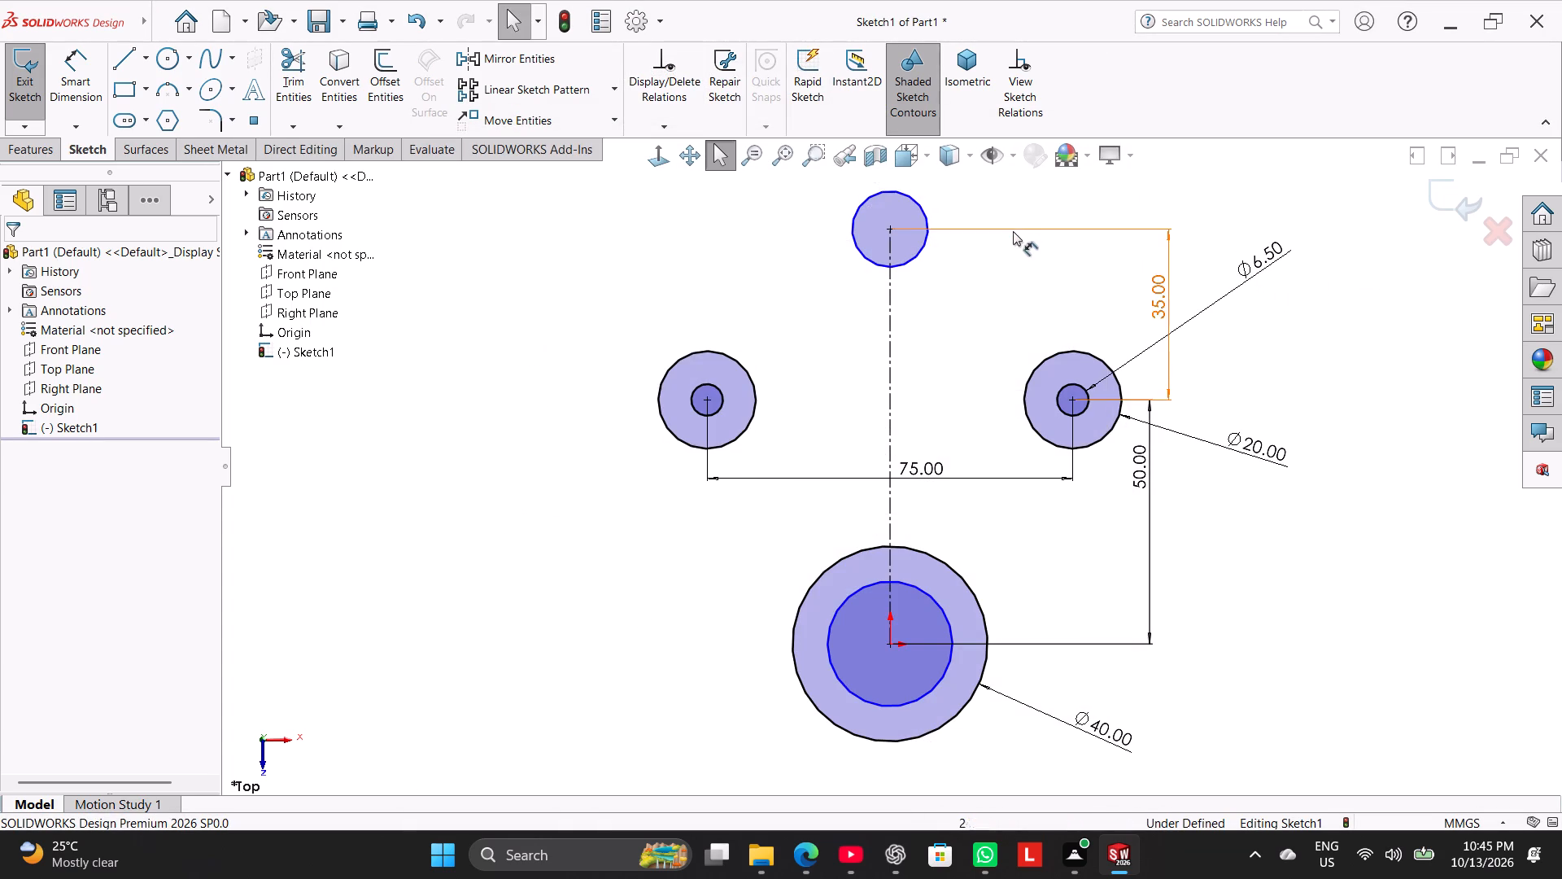
Add an Equal relation between the top circle on the centerline and the right-hand 6.5 mm circle.
scroll(1014, 226, "up", 1)
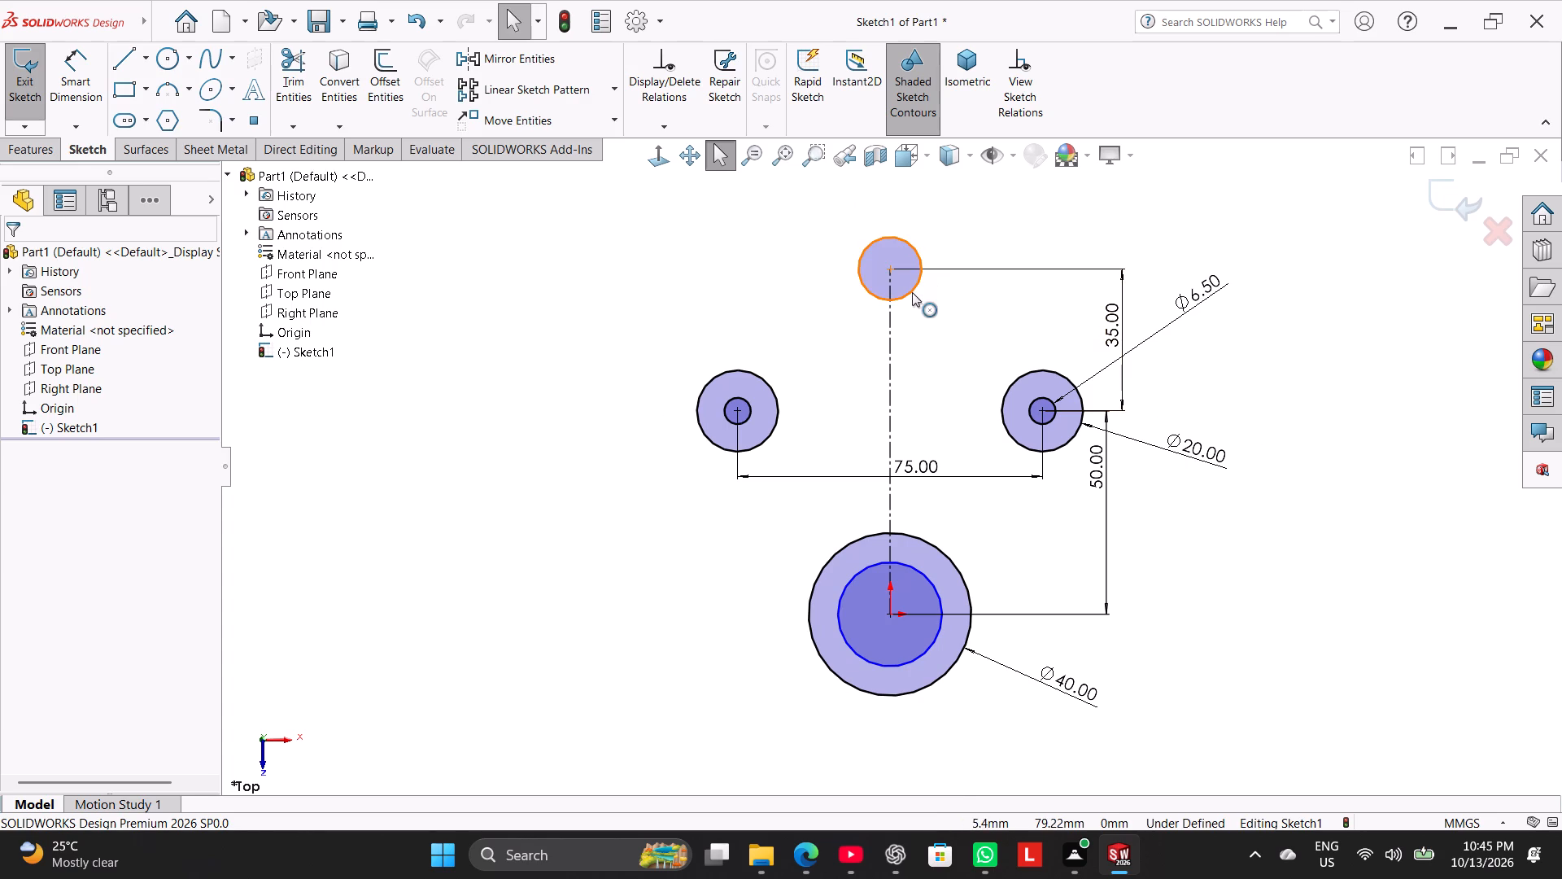
left_click(912, 292, "ctrl")
left_click(1031, 418, "ctrl")
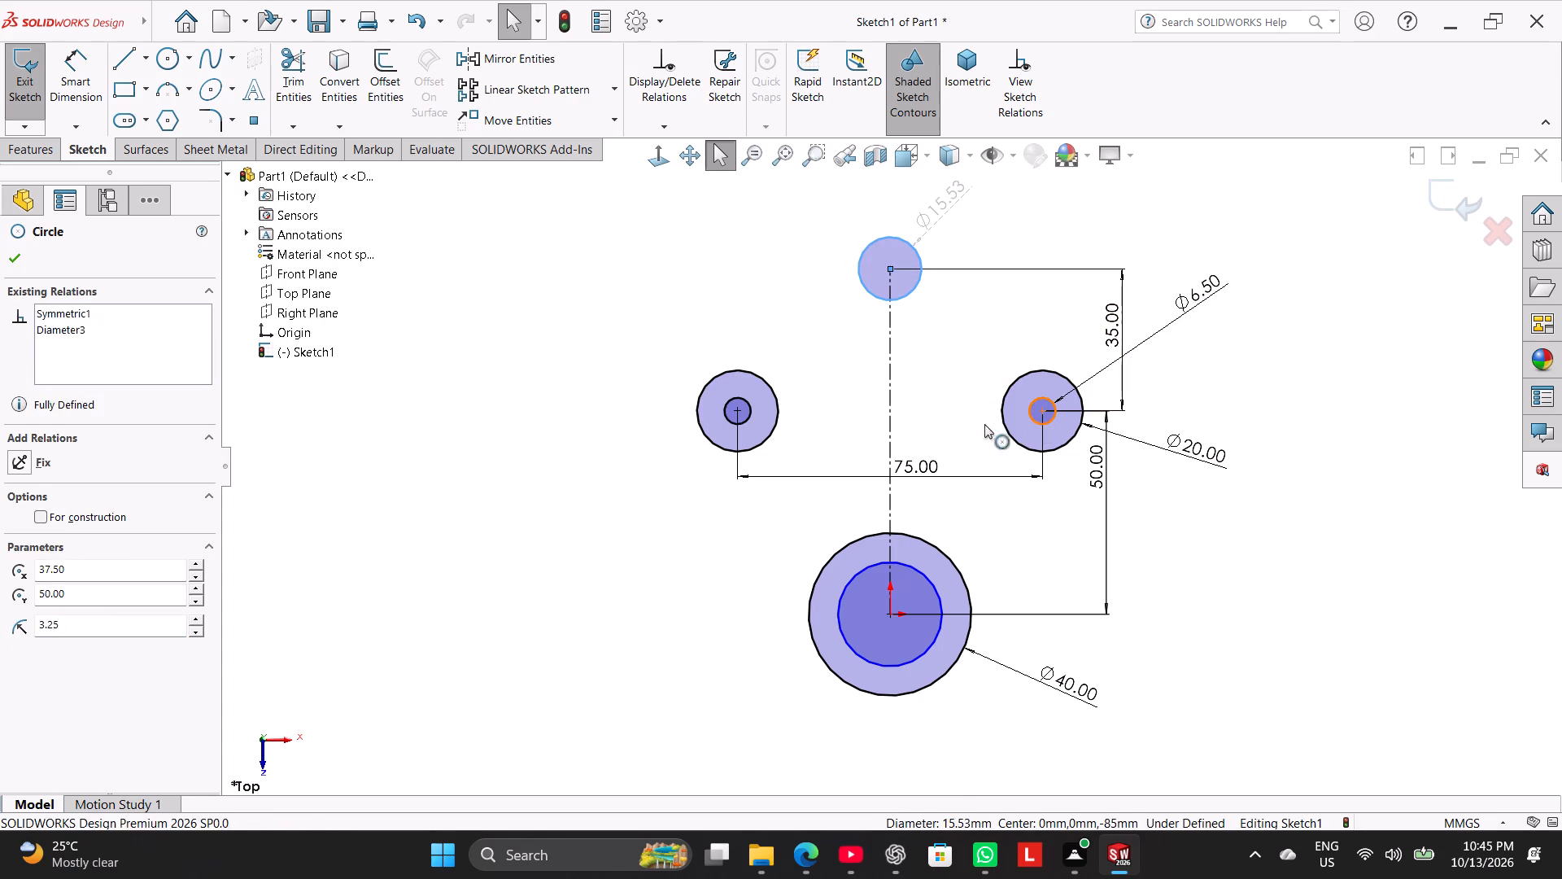
left_click(51, 621)
left_click(358, 479)
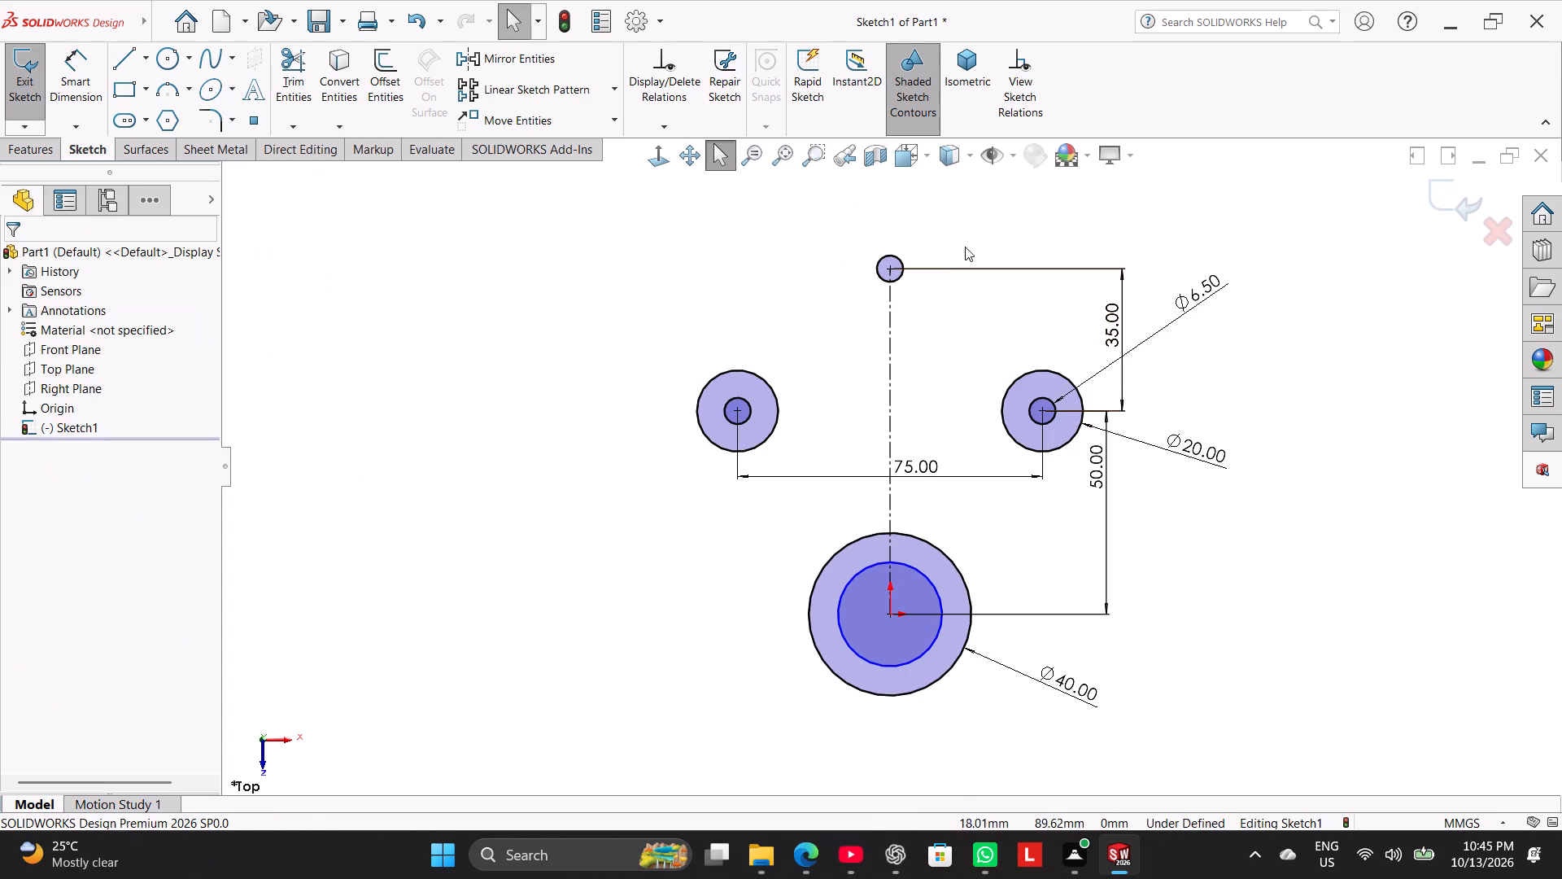
Move the 50 mm vertical dimension so it lines up with the 35 mm dimension above it.
scroll(984, 234, "down", 1)
scroll(1068, 318, "up", 1)
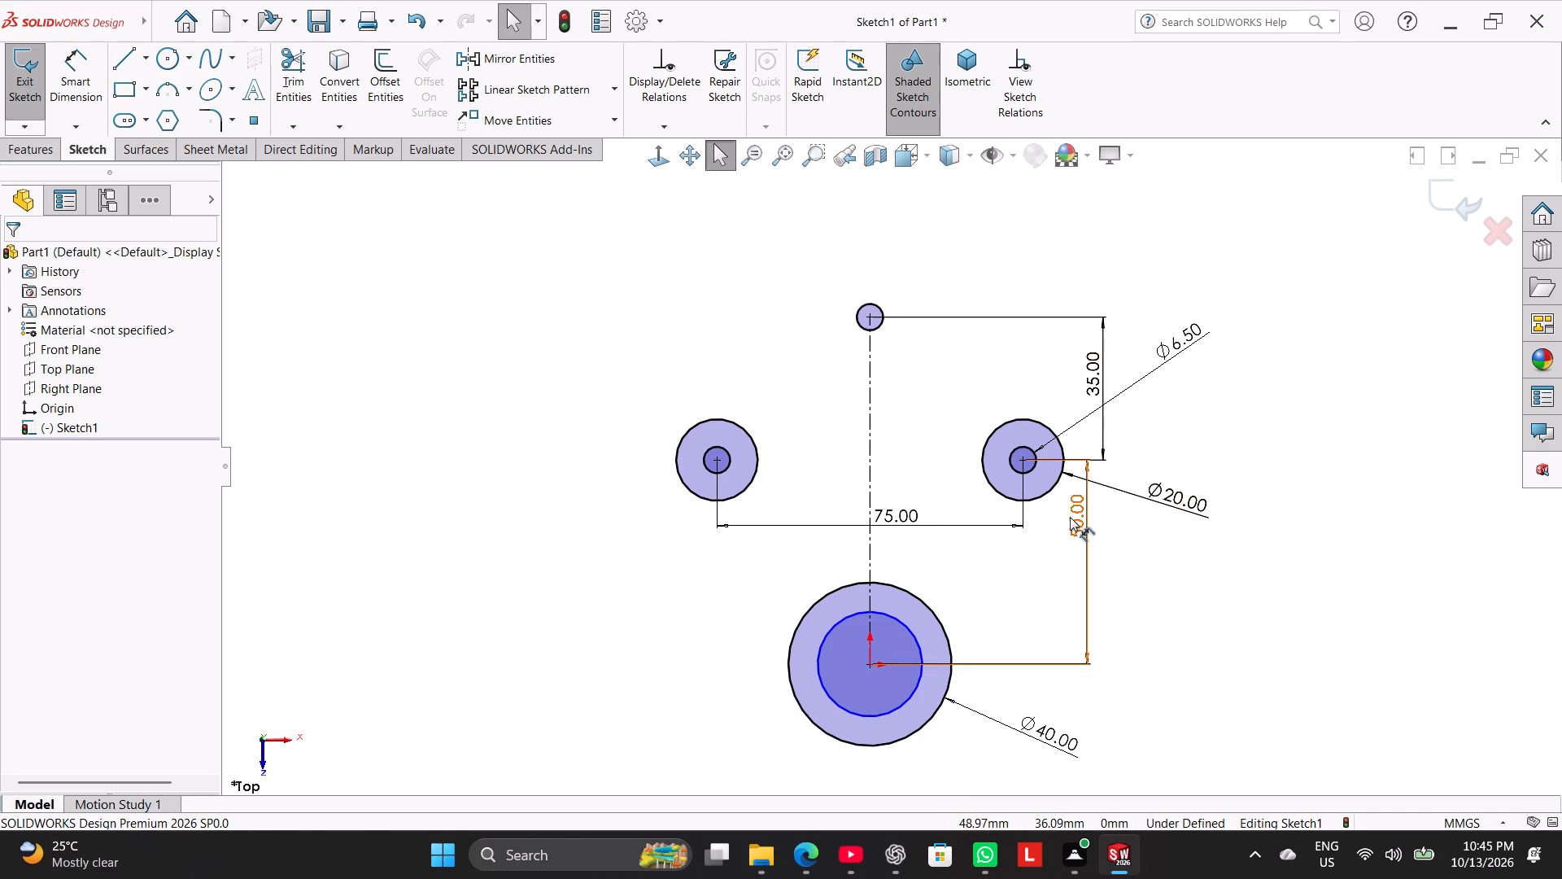
left_click_drag(1072, 518, 1088, 520)
left_click(549, 544)
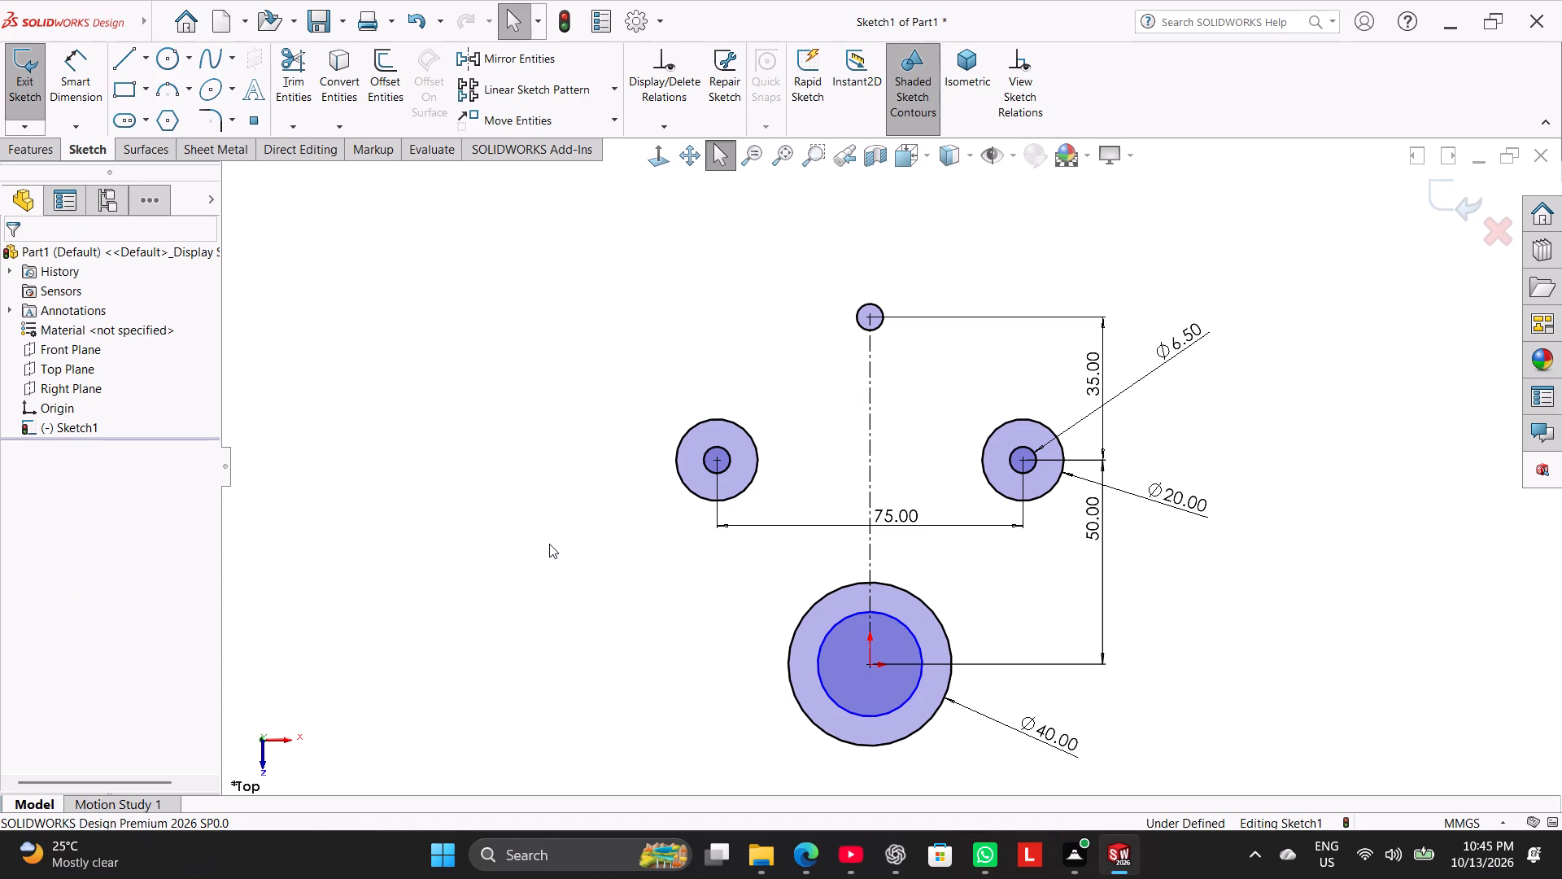
Dimension the inner circle at the origin with a diameter of 31 mm and finish dimensioning.
left_click(81, 69)
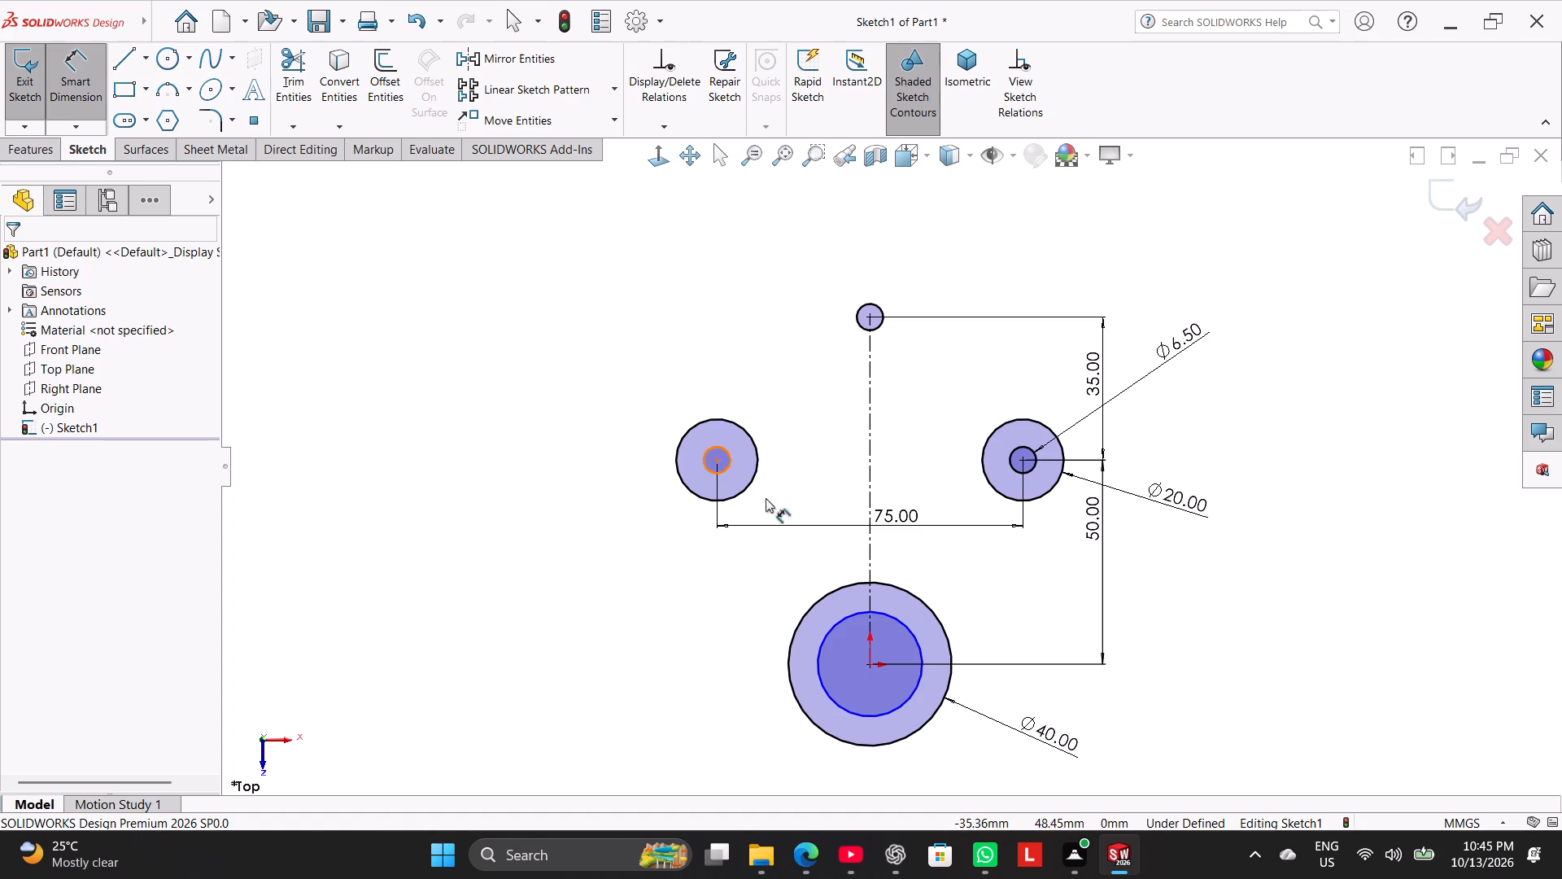
left_click(897, 622)
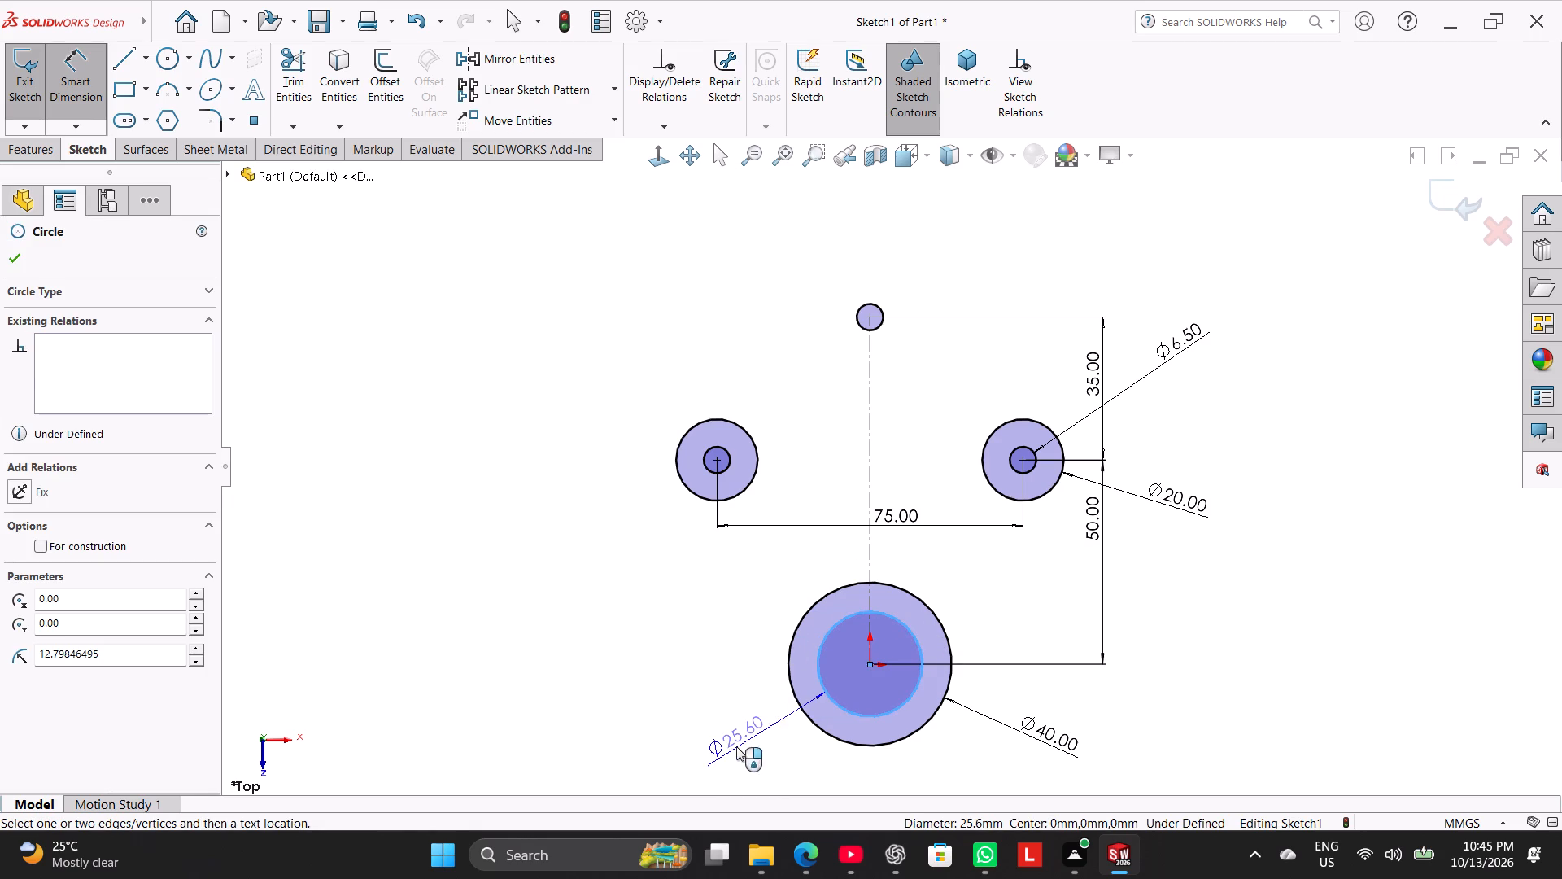
left_click(736, 746)
key("2")
key("3")
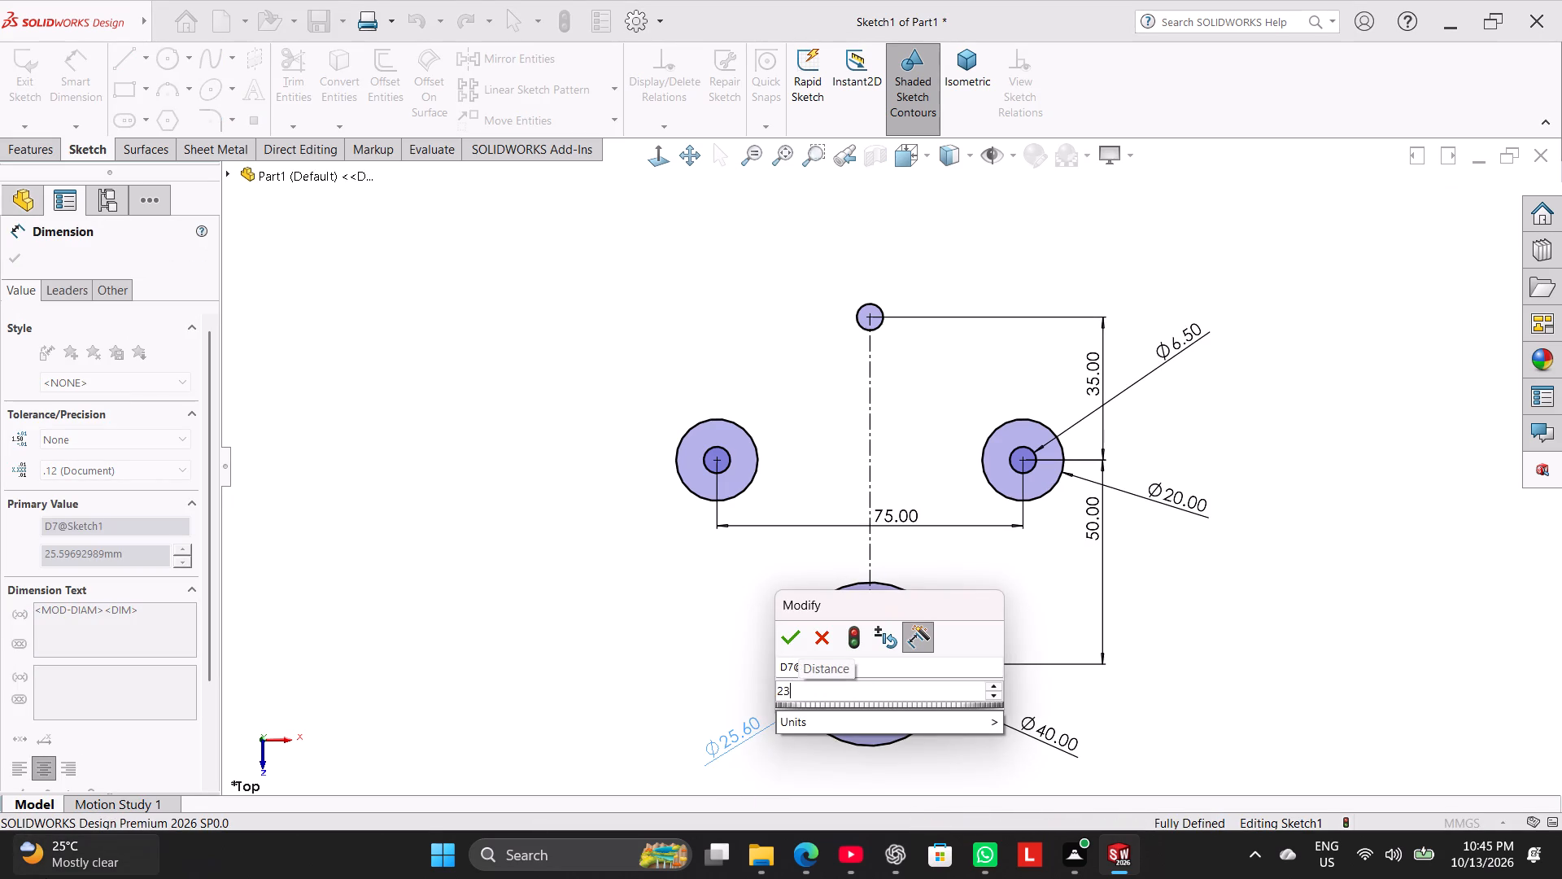
key("BackSpace")
key("BackSpace")
type("31")
key("Return")
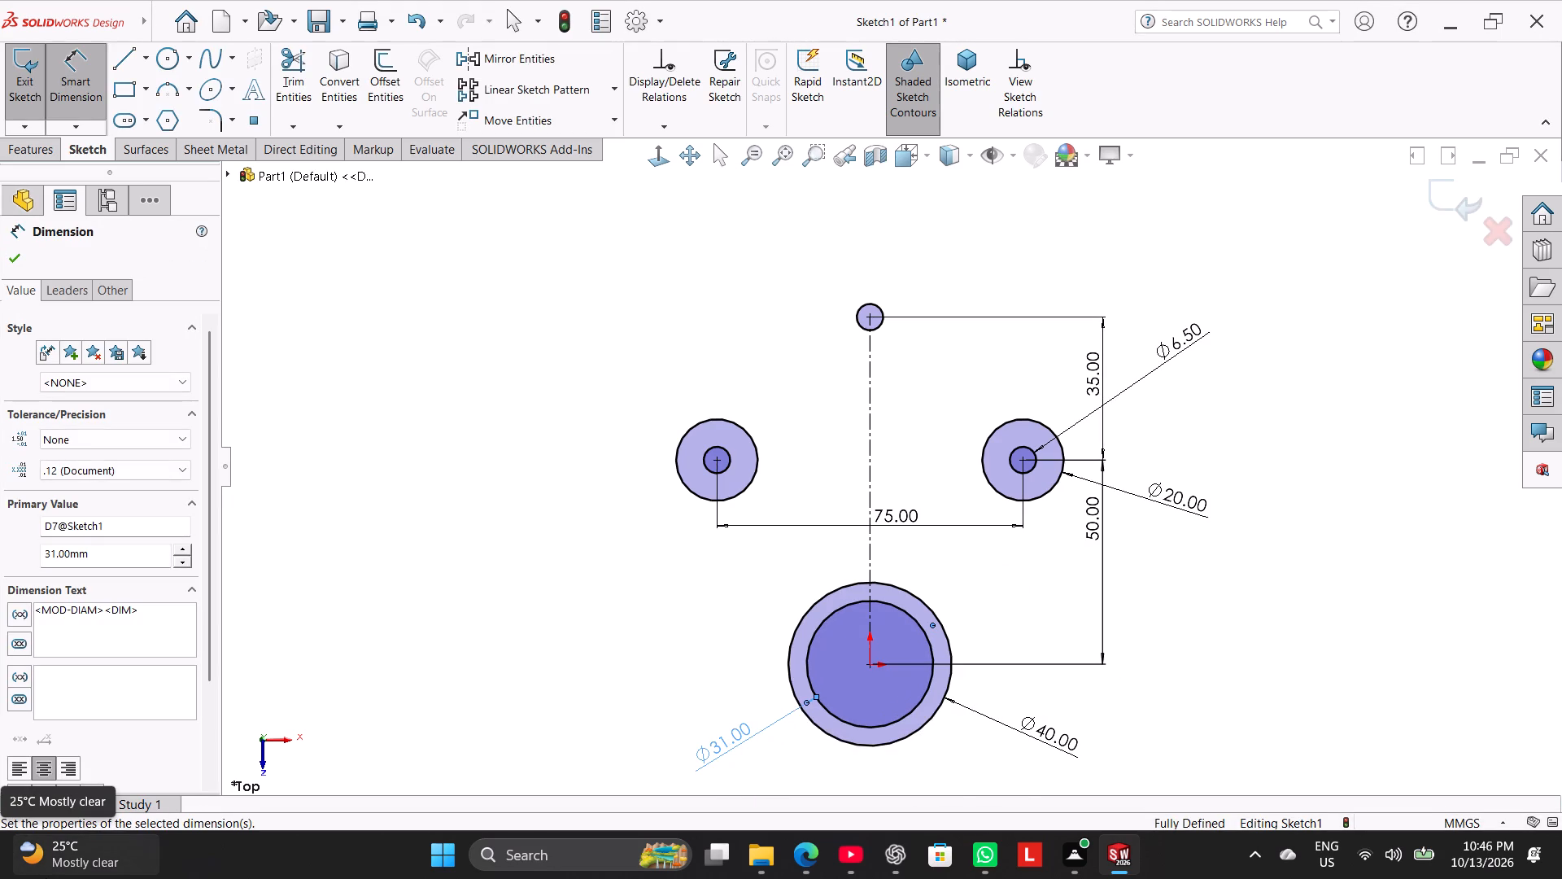
right_click(506, 286)
left_click(577, 339)
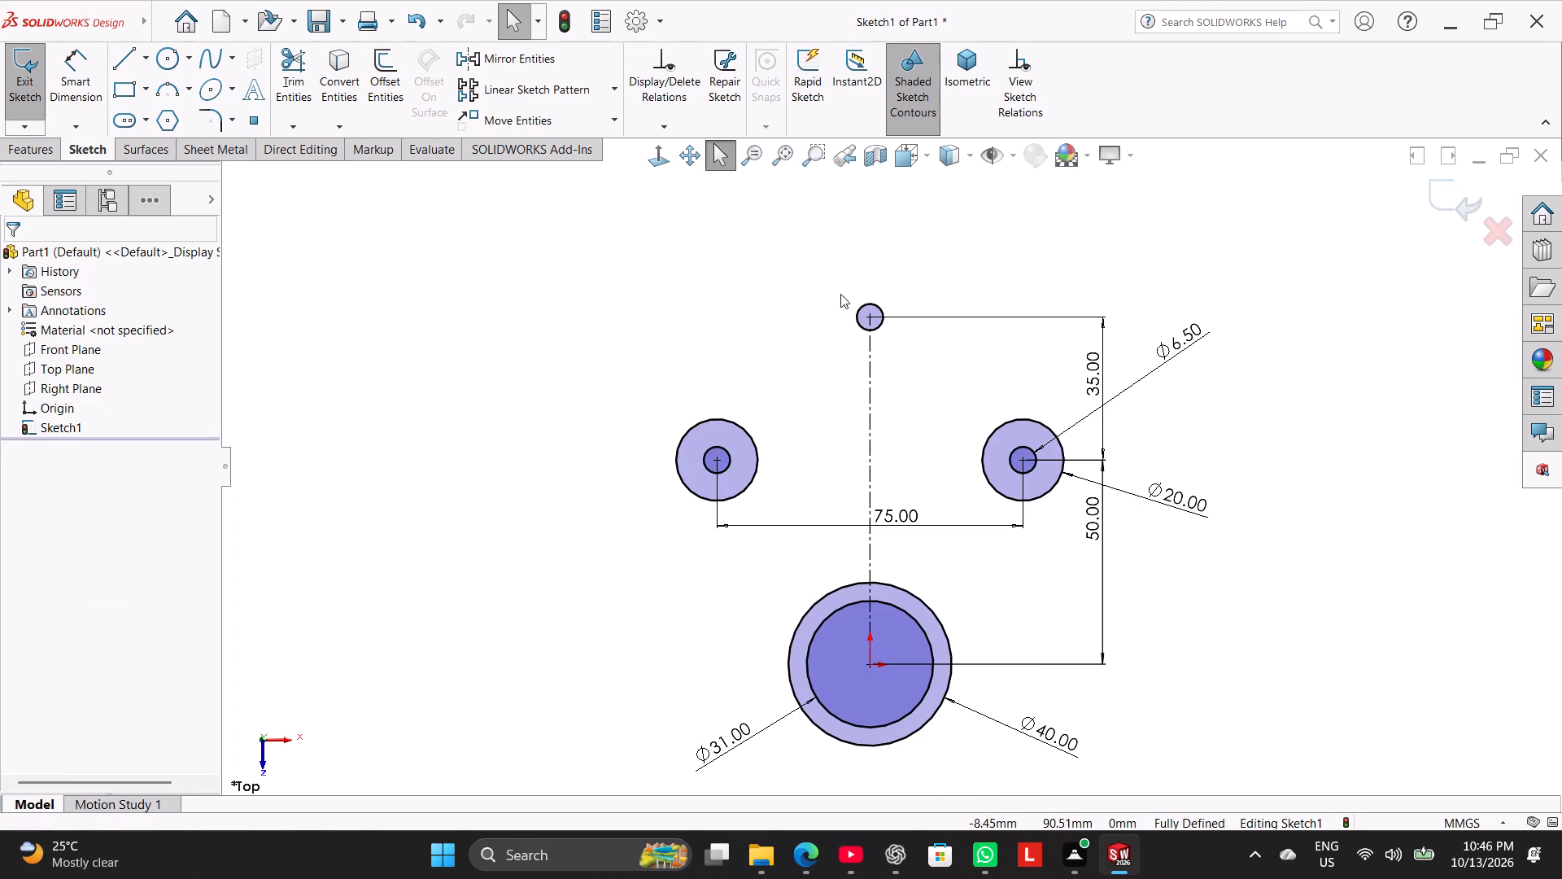
Sketch an ellipse centred on the top small circle, with radii of about 16.6 mm horizontally and 10.4 mm vertically.
scroll(975, 250, "down", 2)
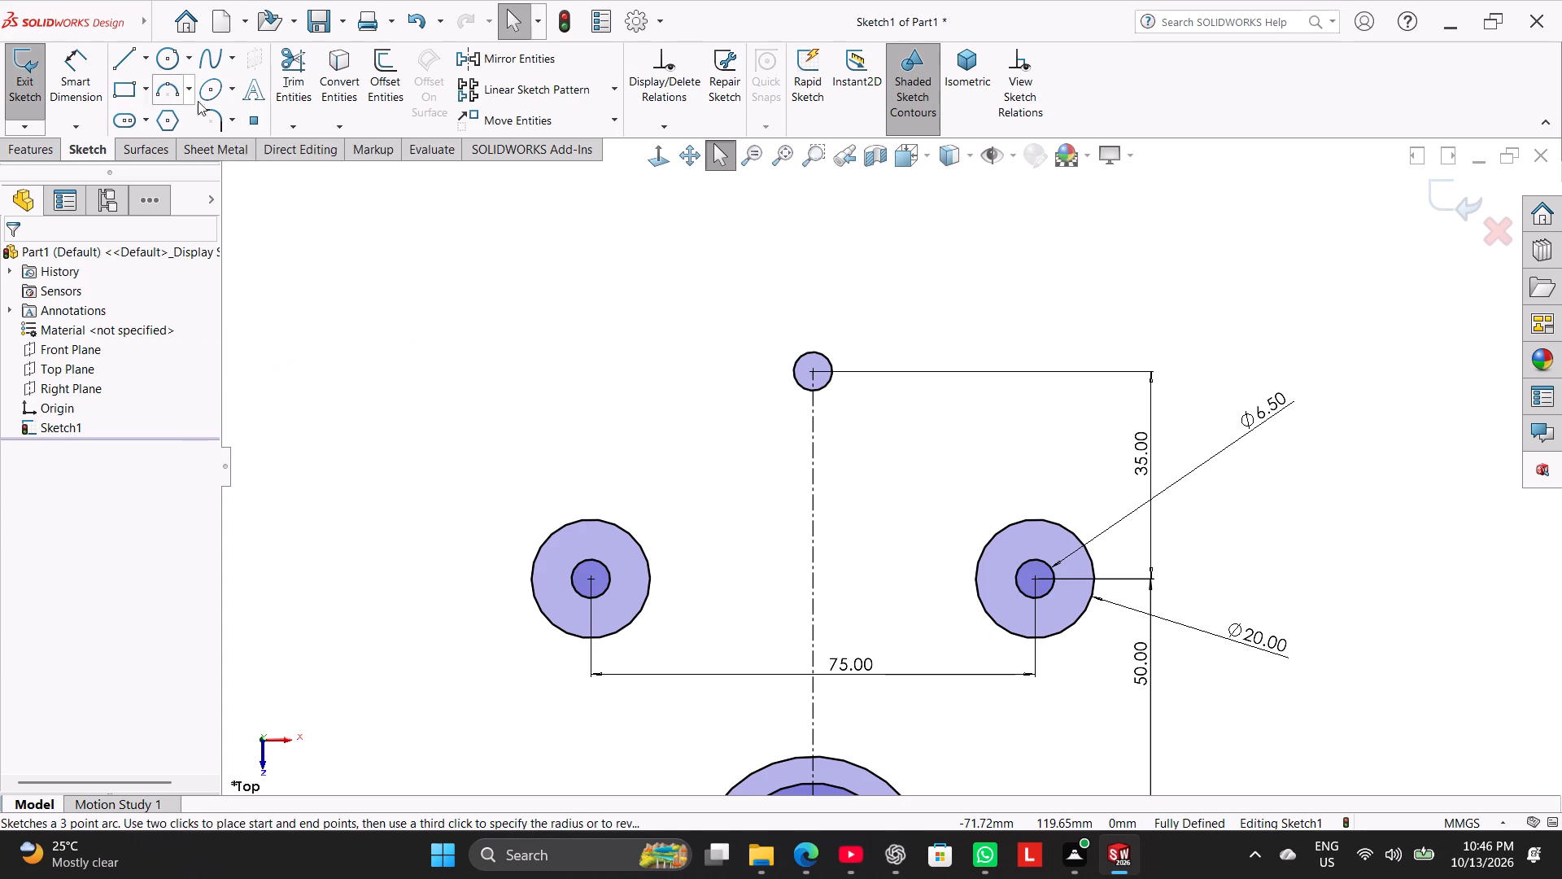
left_click(238, 90)
left_click(238, 113)
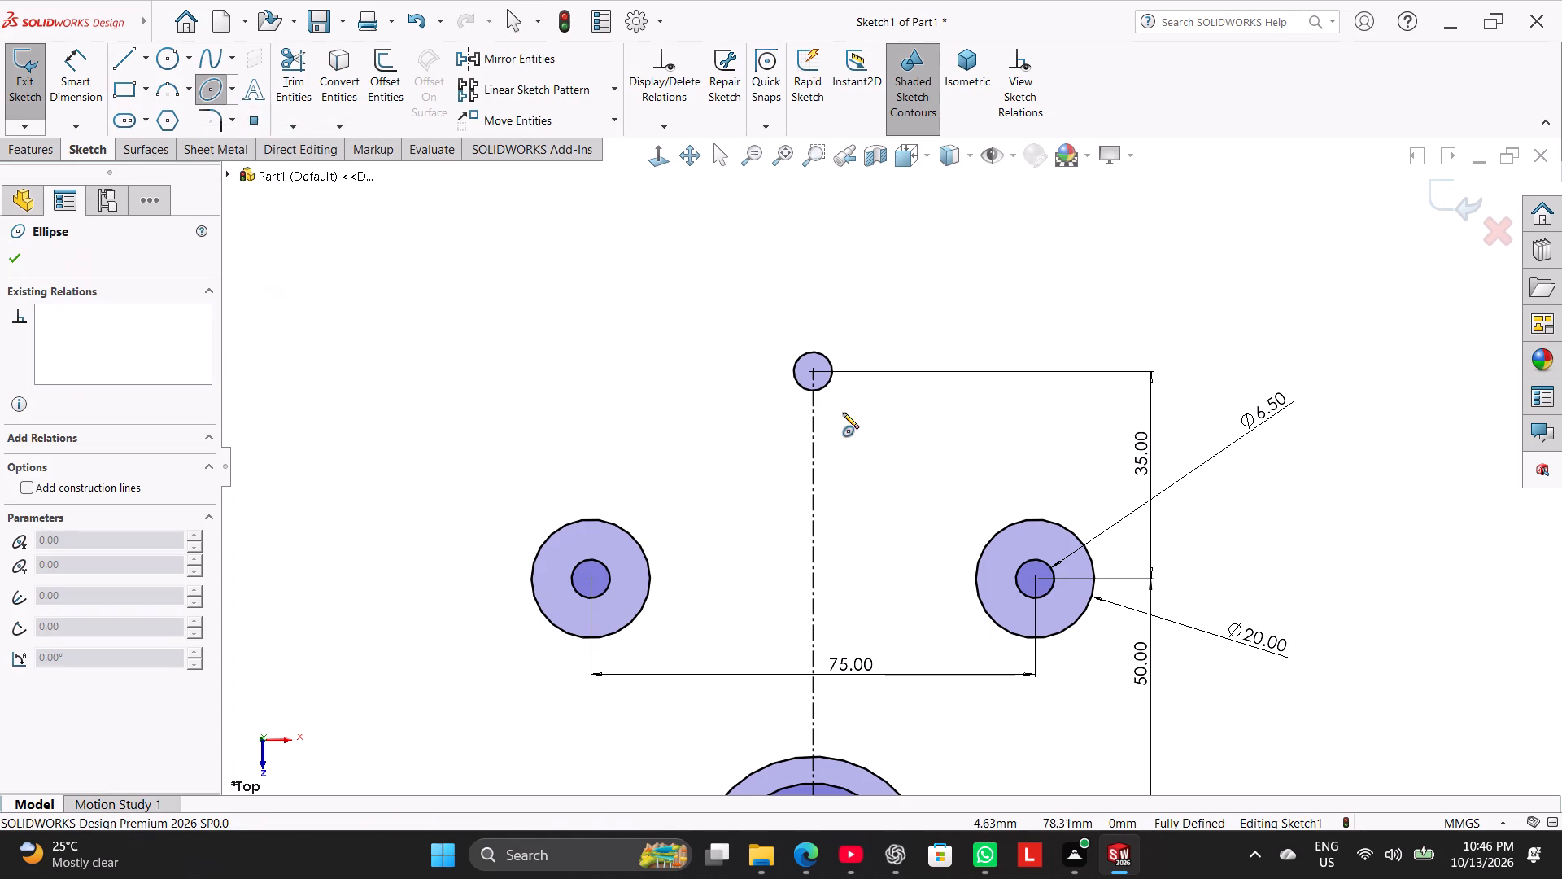
left_click(812, 369)
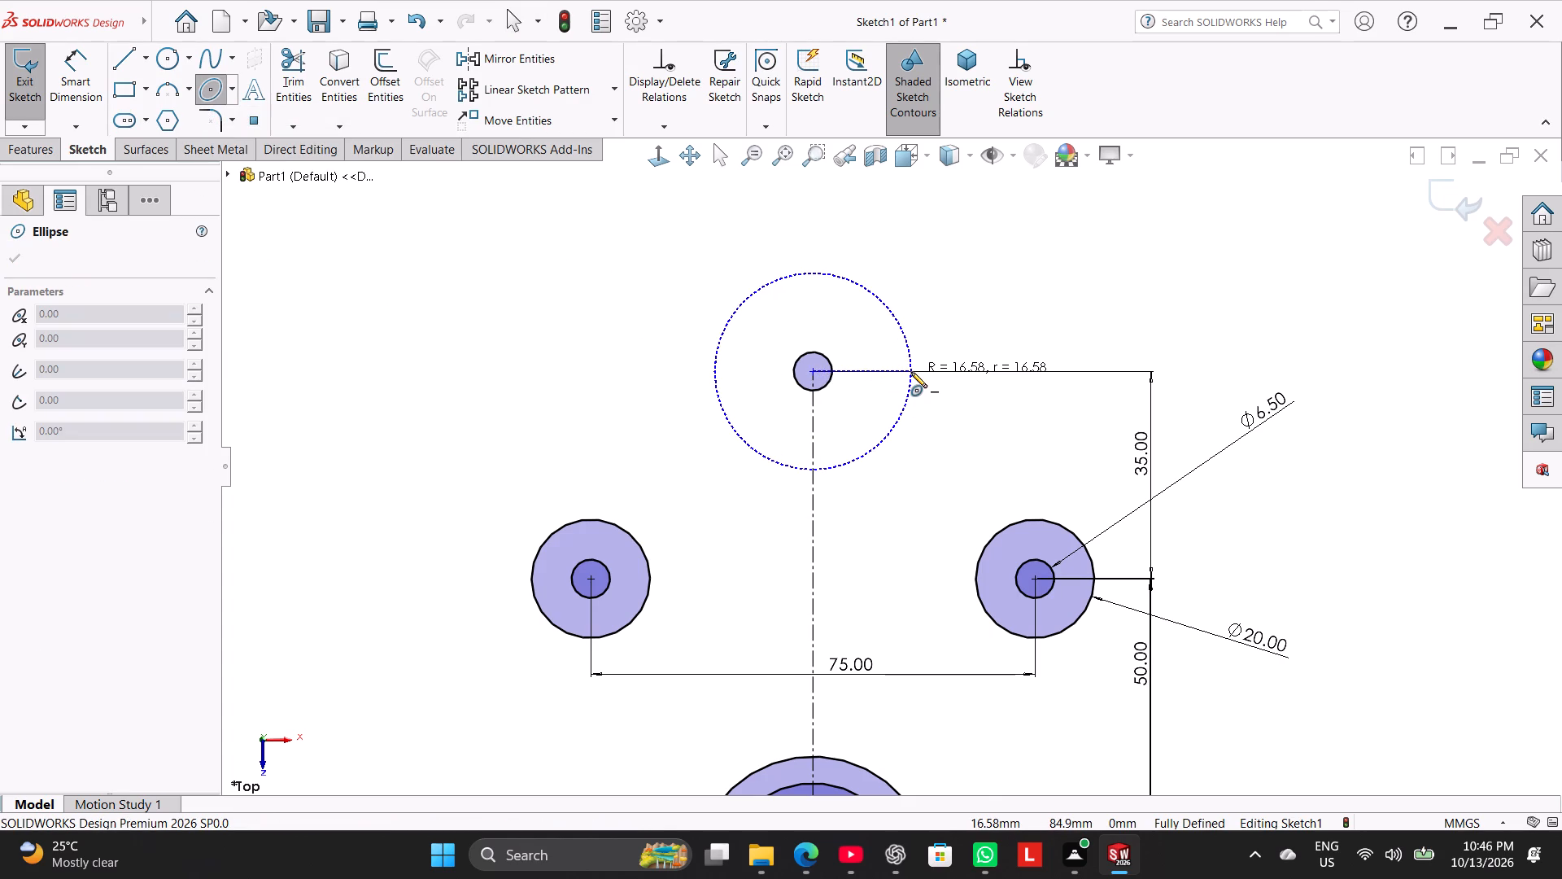
left_click(911, 372)
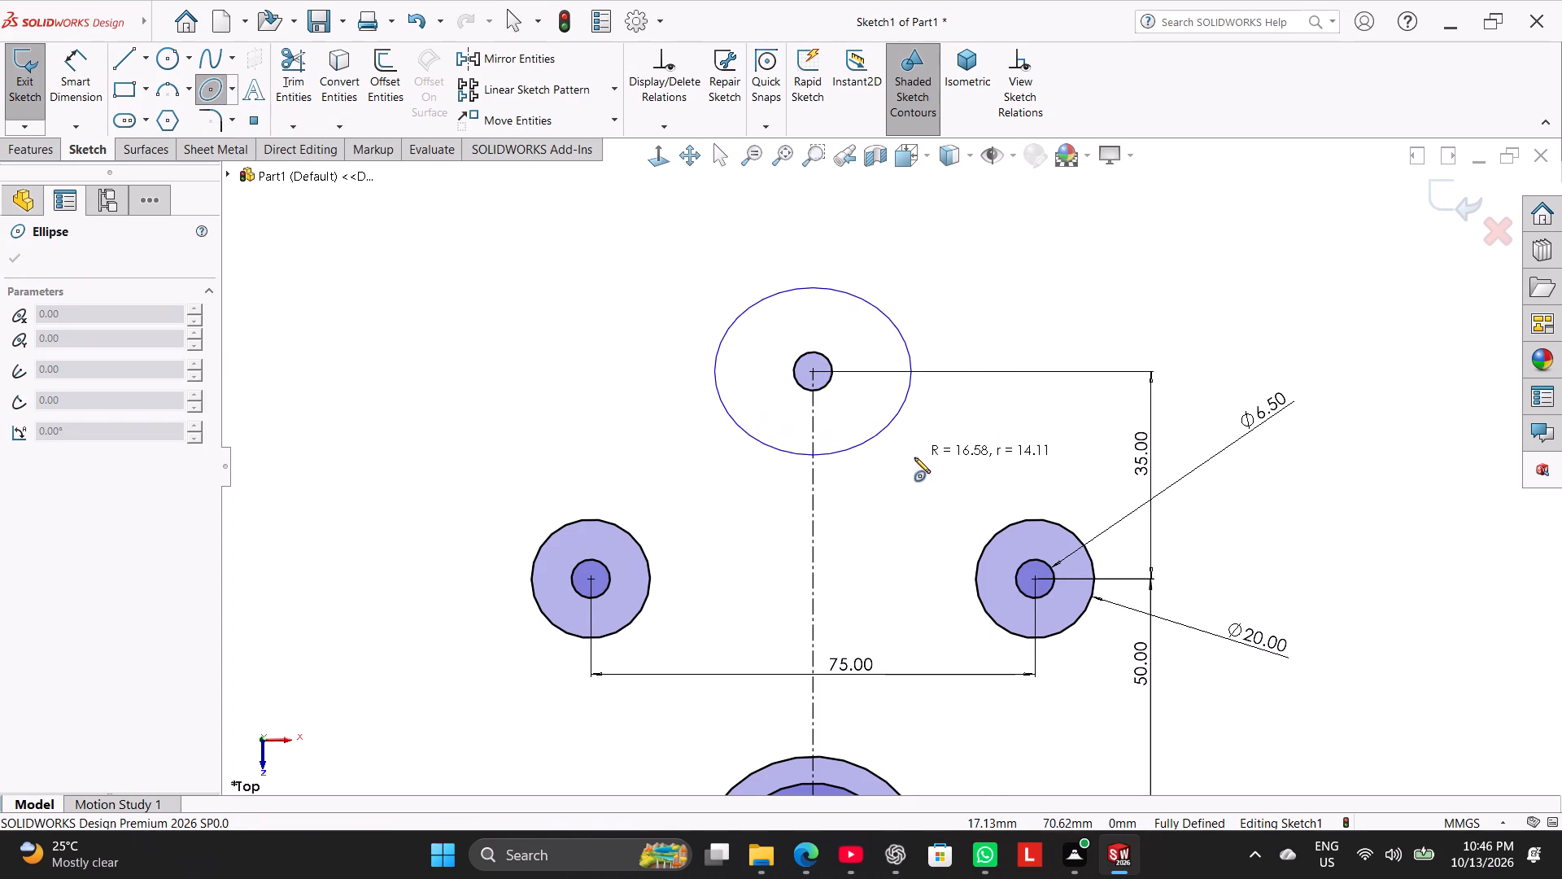
left_click(909, 433)
right_click(571, 376)
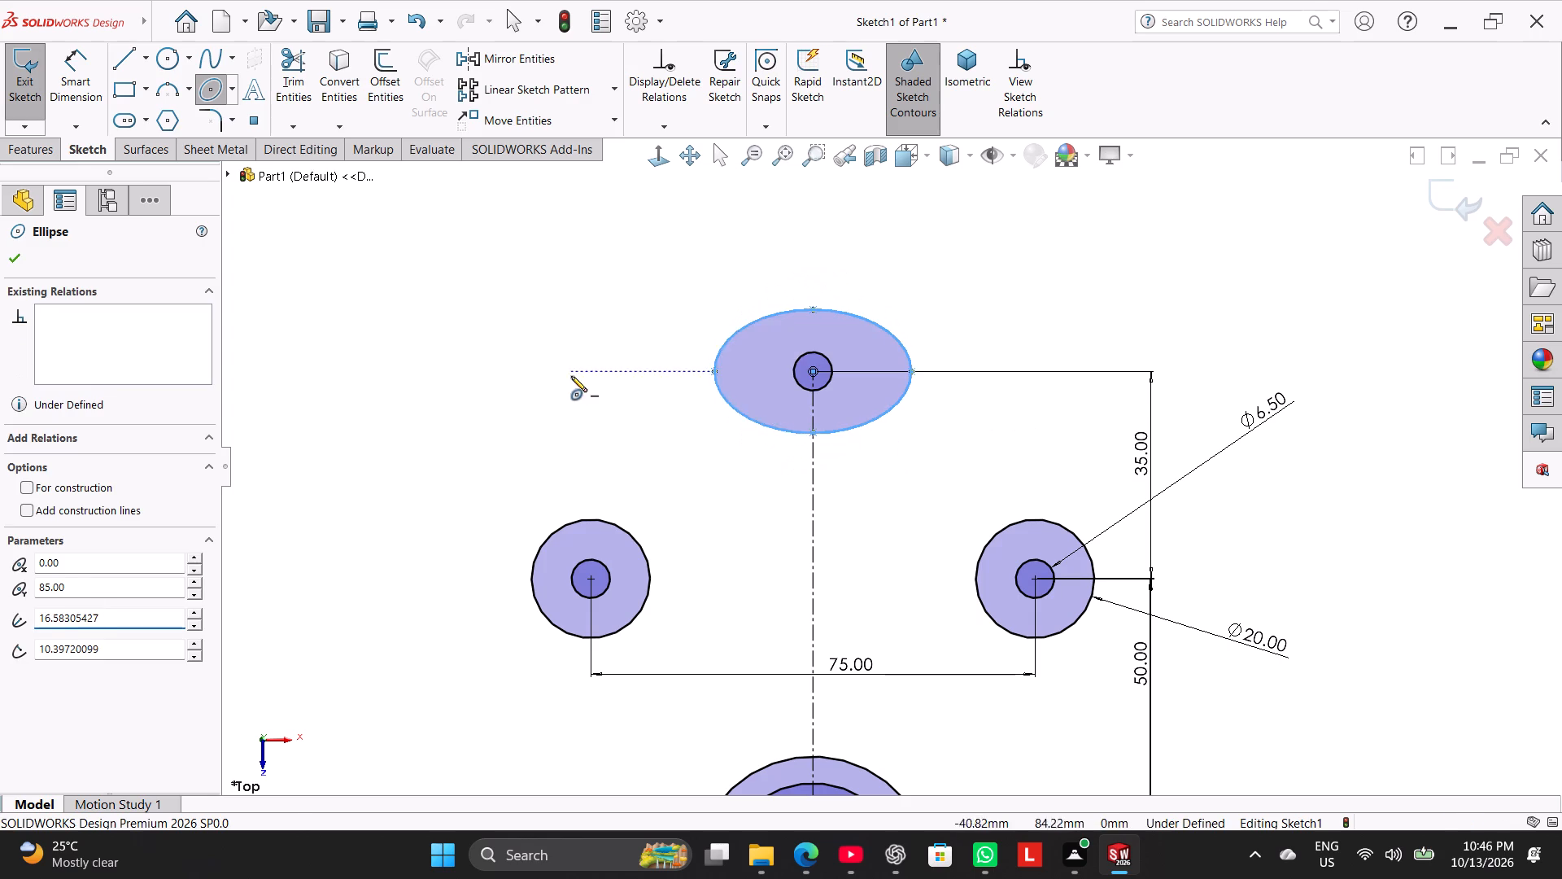
left_click(601, 394)
Dimension the ellipse's height between its top and bottom vertices as 22 mm.
left_click(72, 81)
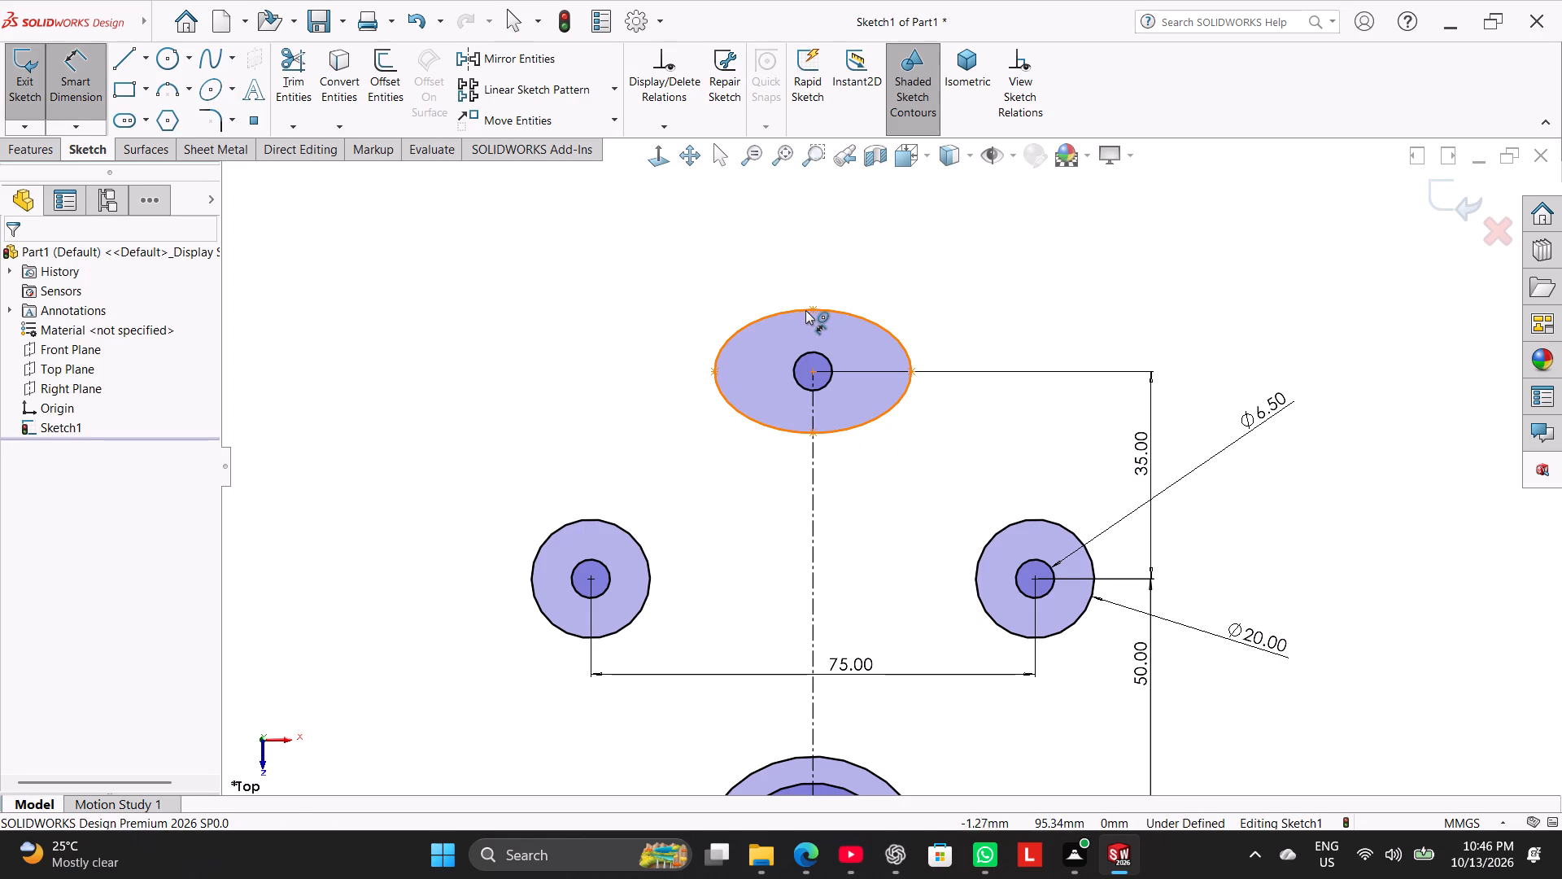
left_click(811, 309)
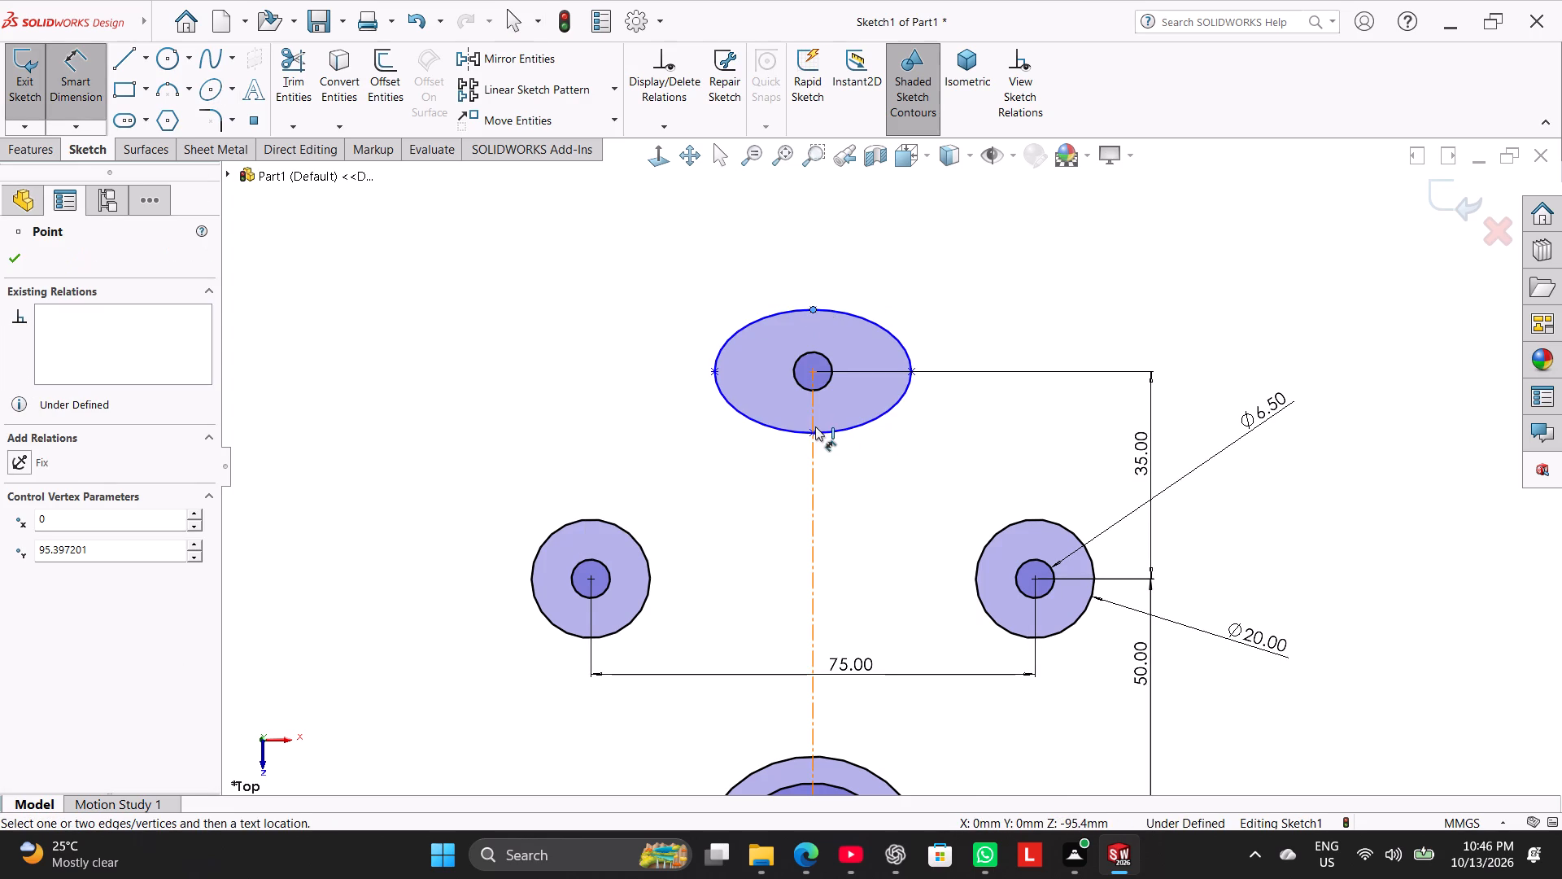
left_click(814, 433)
left_click(639, 379)
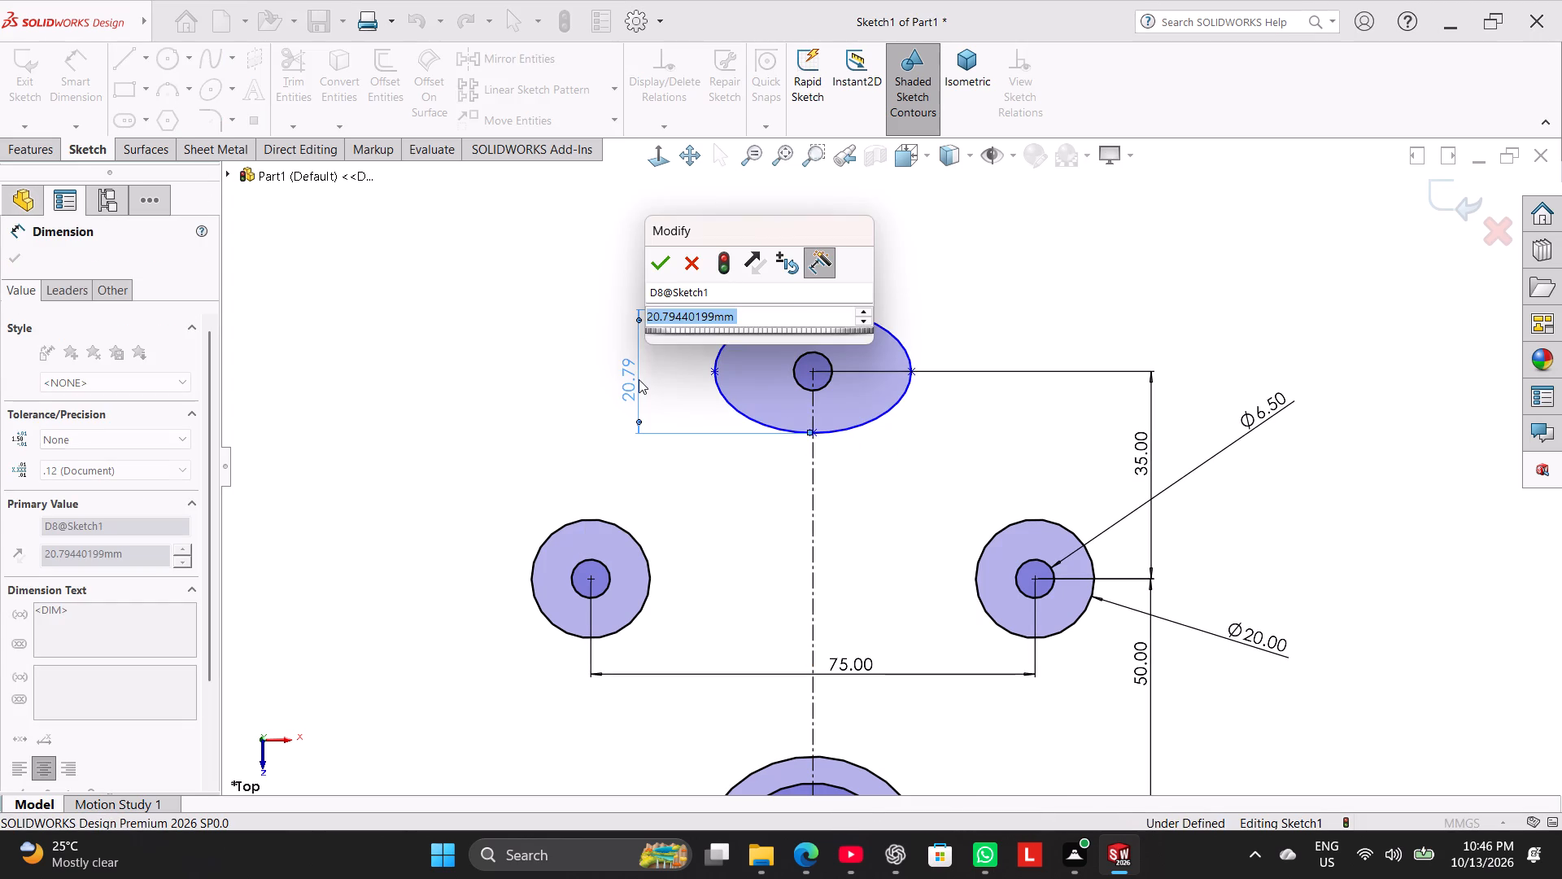
type("22")
key("Return")
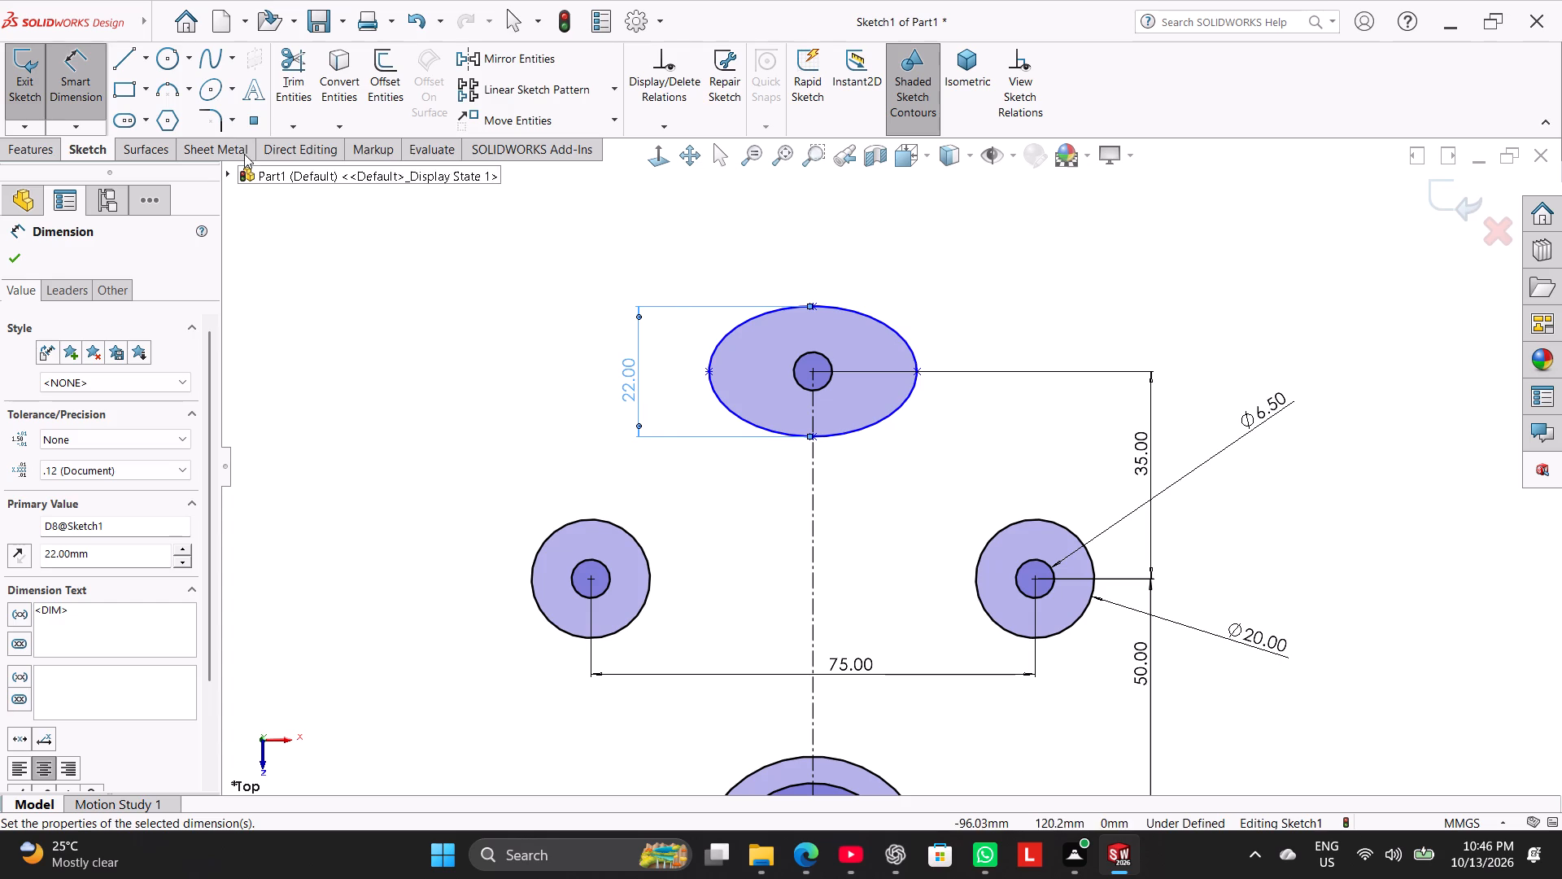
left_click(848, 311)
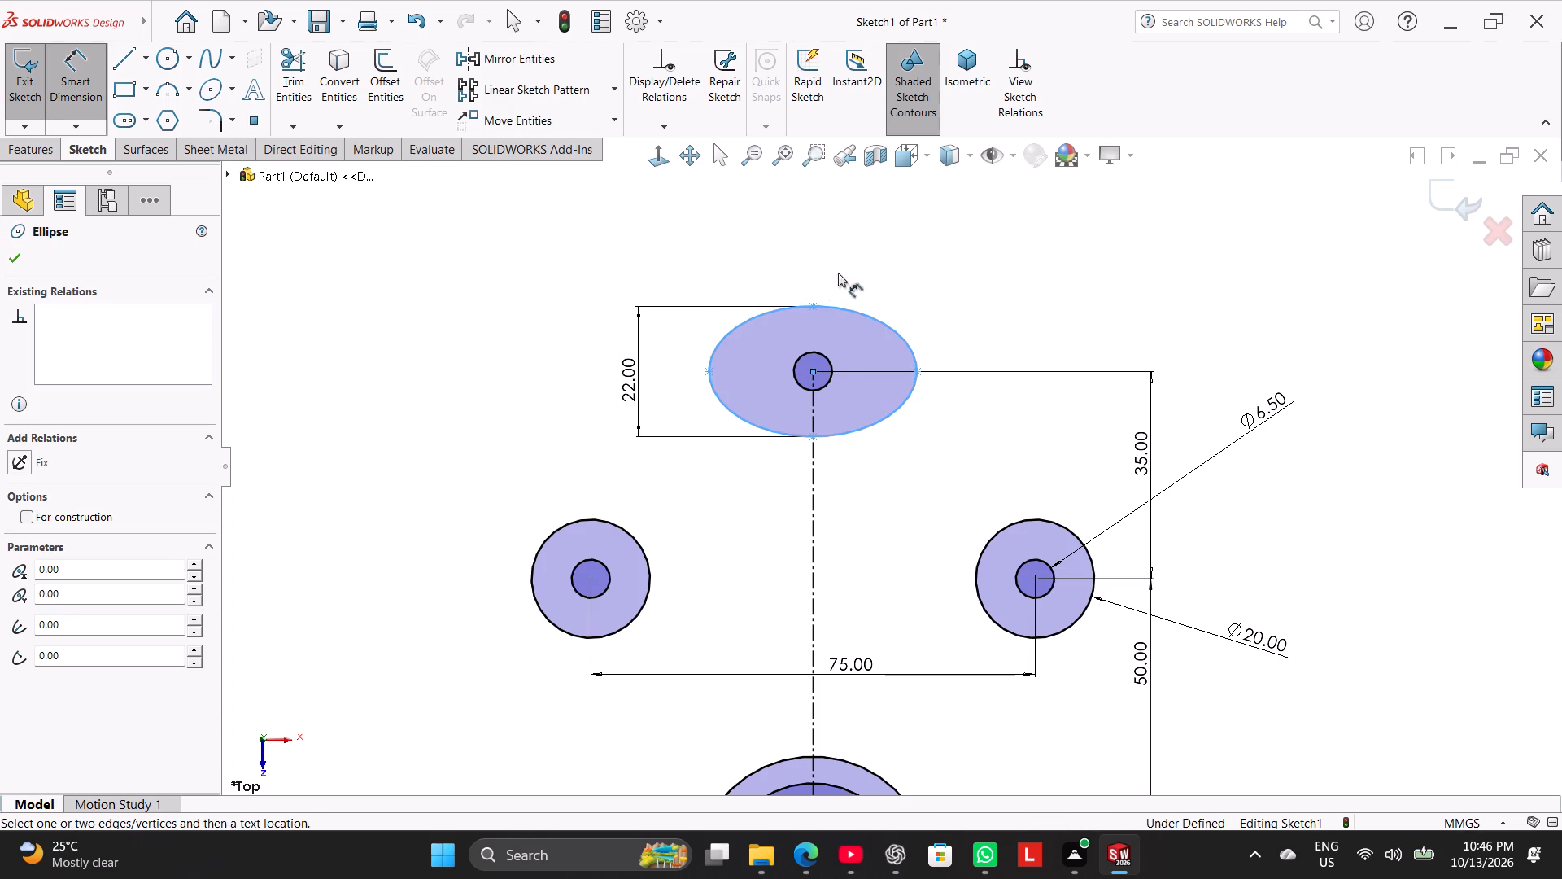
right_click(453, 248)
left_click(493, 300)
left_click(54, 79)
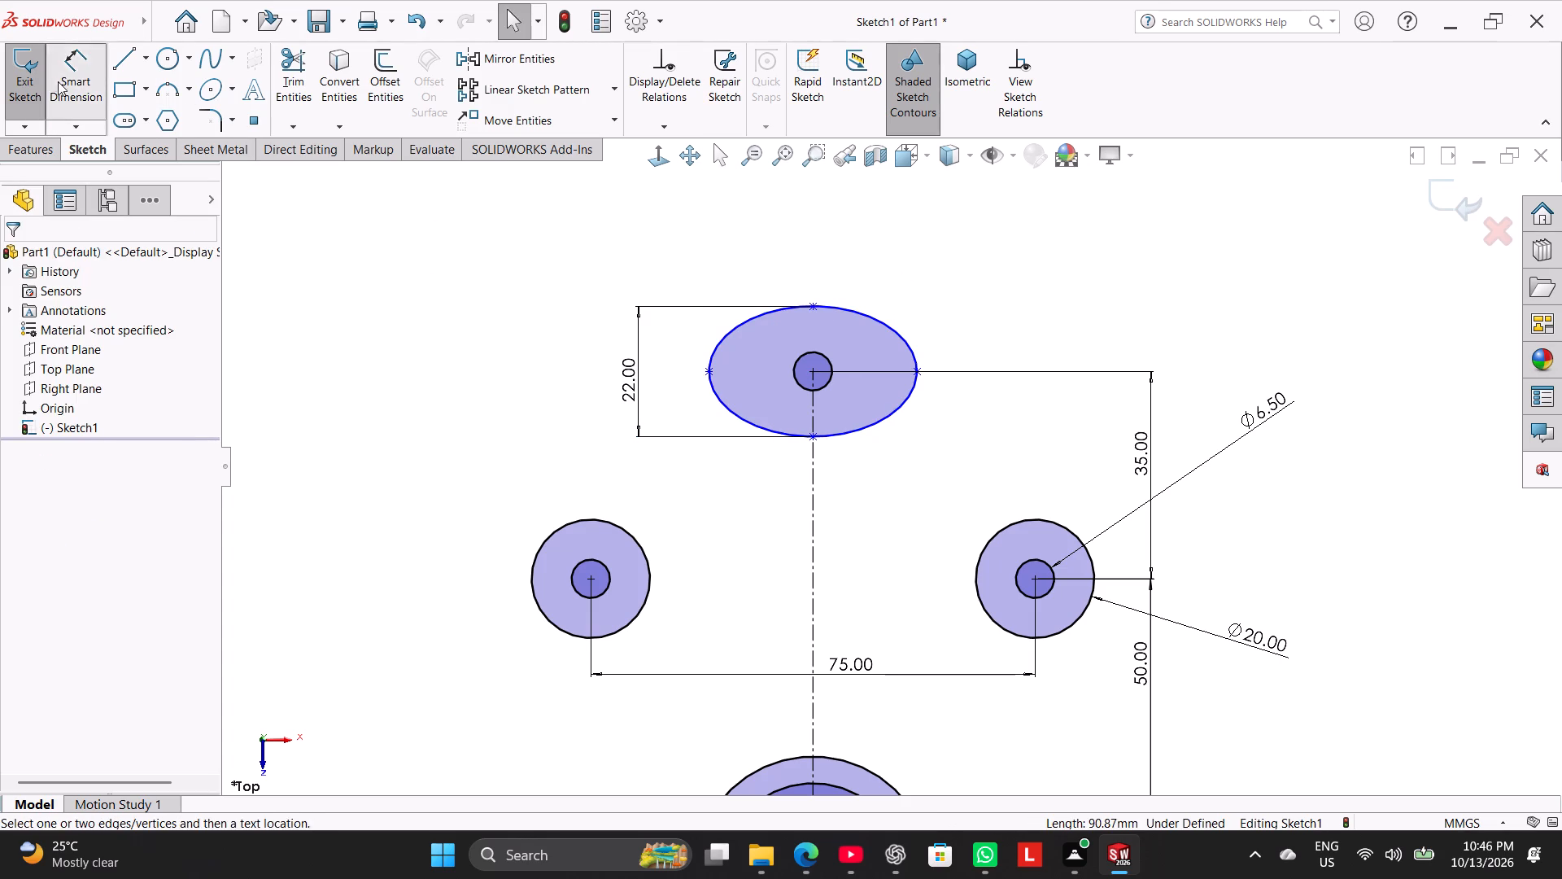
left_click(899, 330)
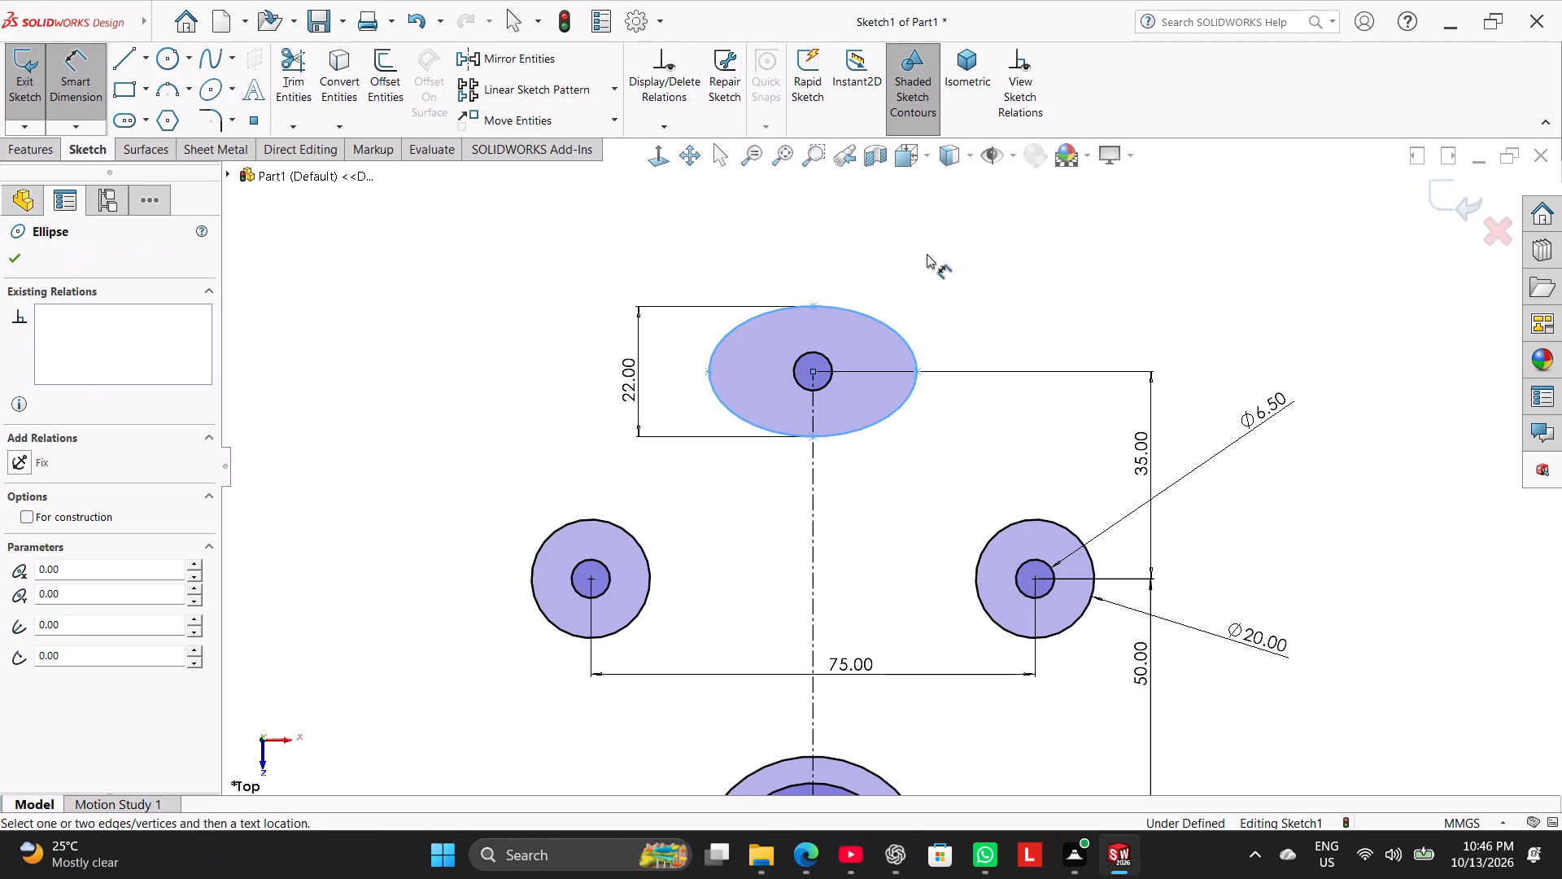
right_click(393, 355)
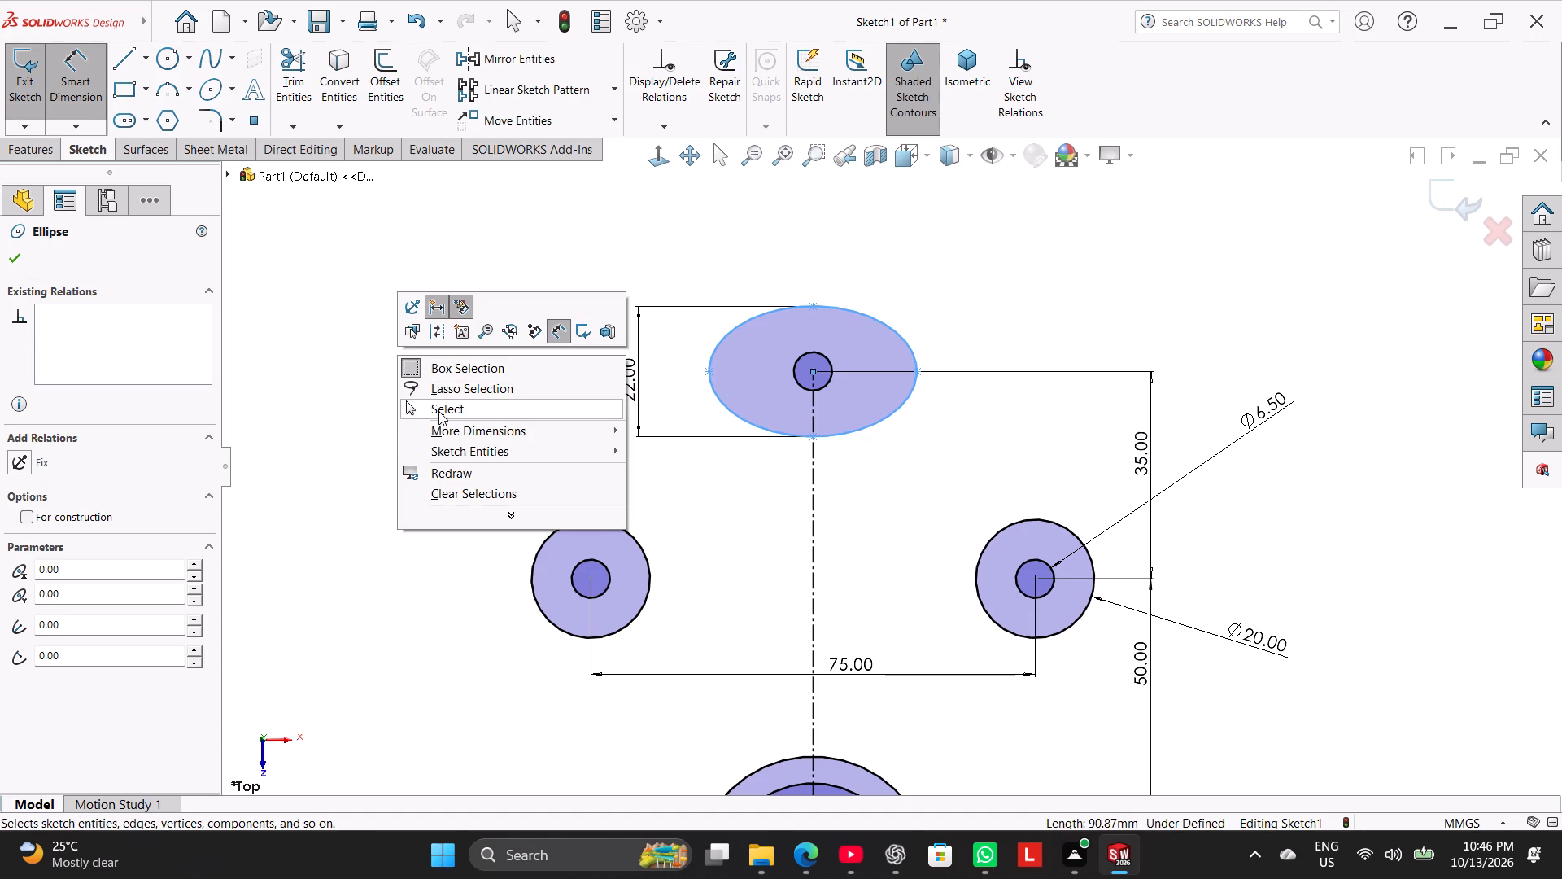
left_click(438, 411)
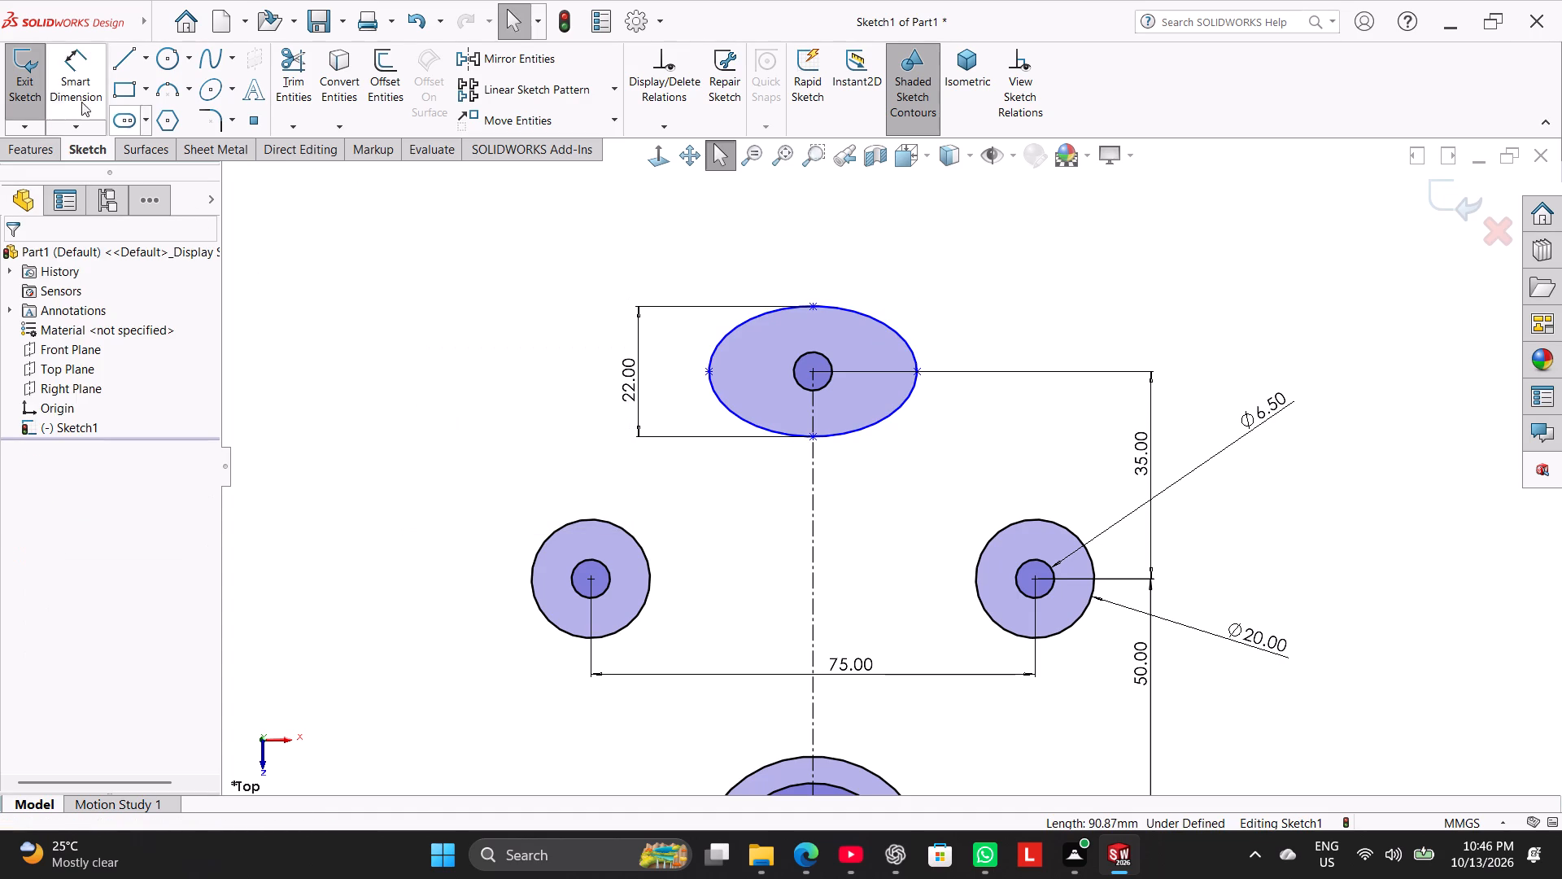
Dimension the ellipse's width between its two side vertices as 30 mm and finish dimensioning.
left_click(68, 87)
left_click(706, 373)
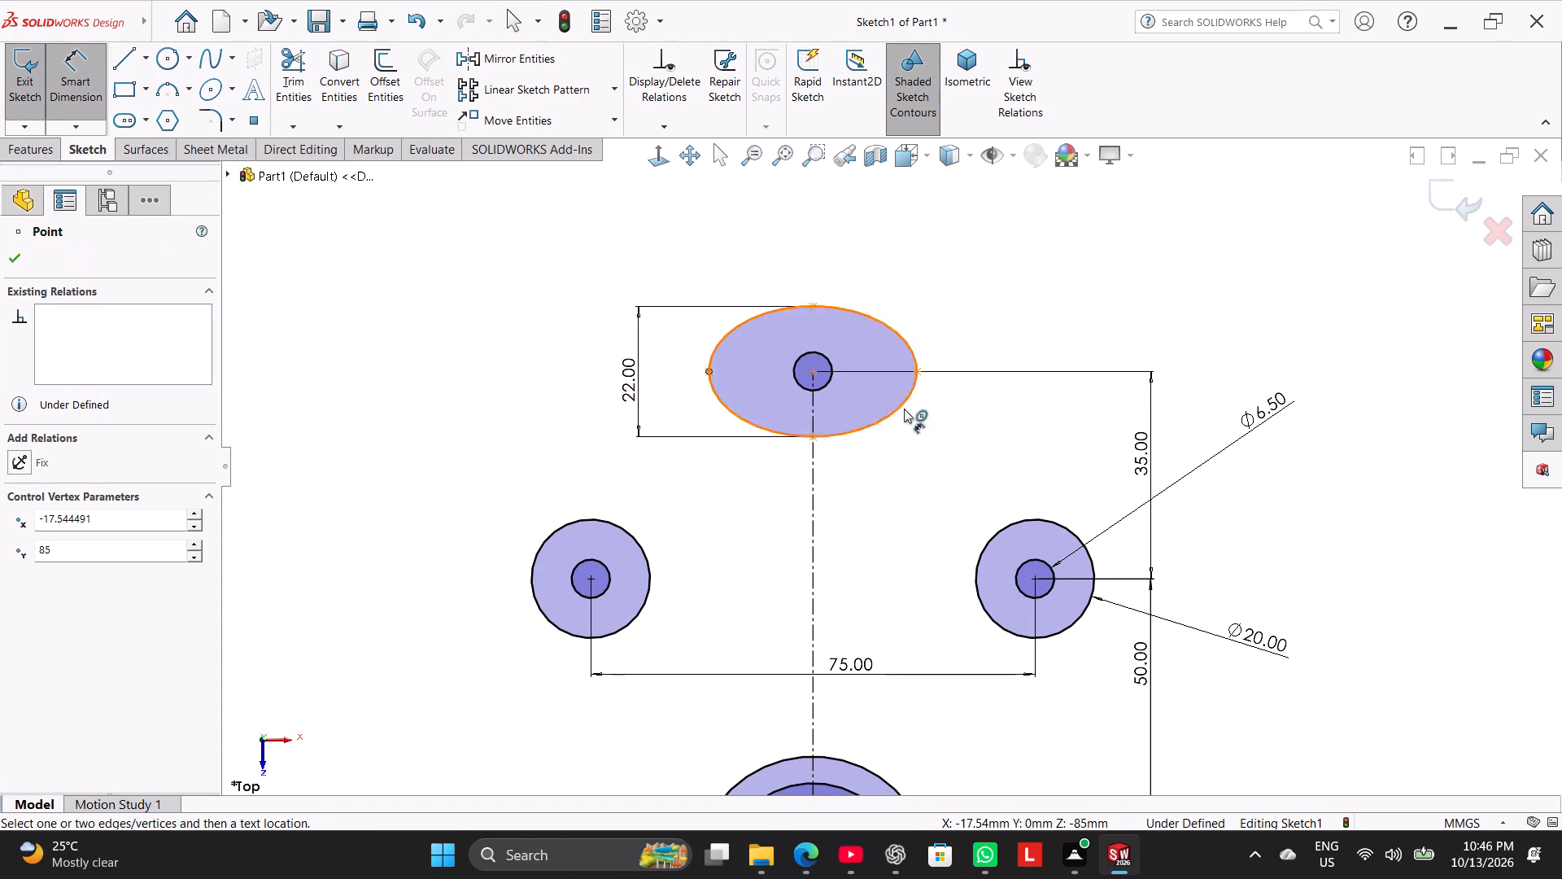
left_click(920, 374)
left_click(835, 240)
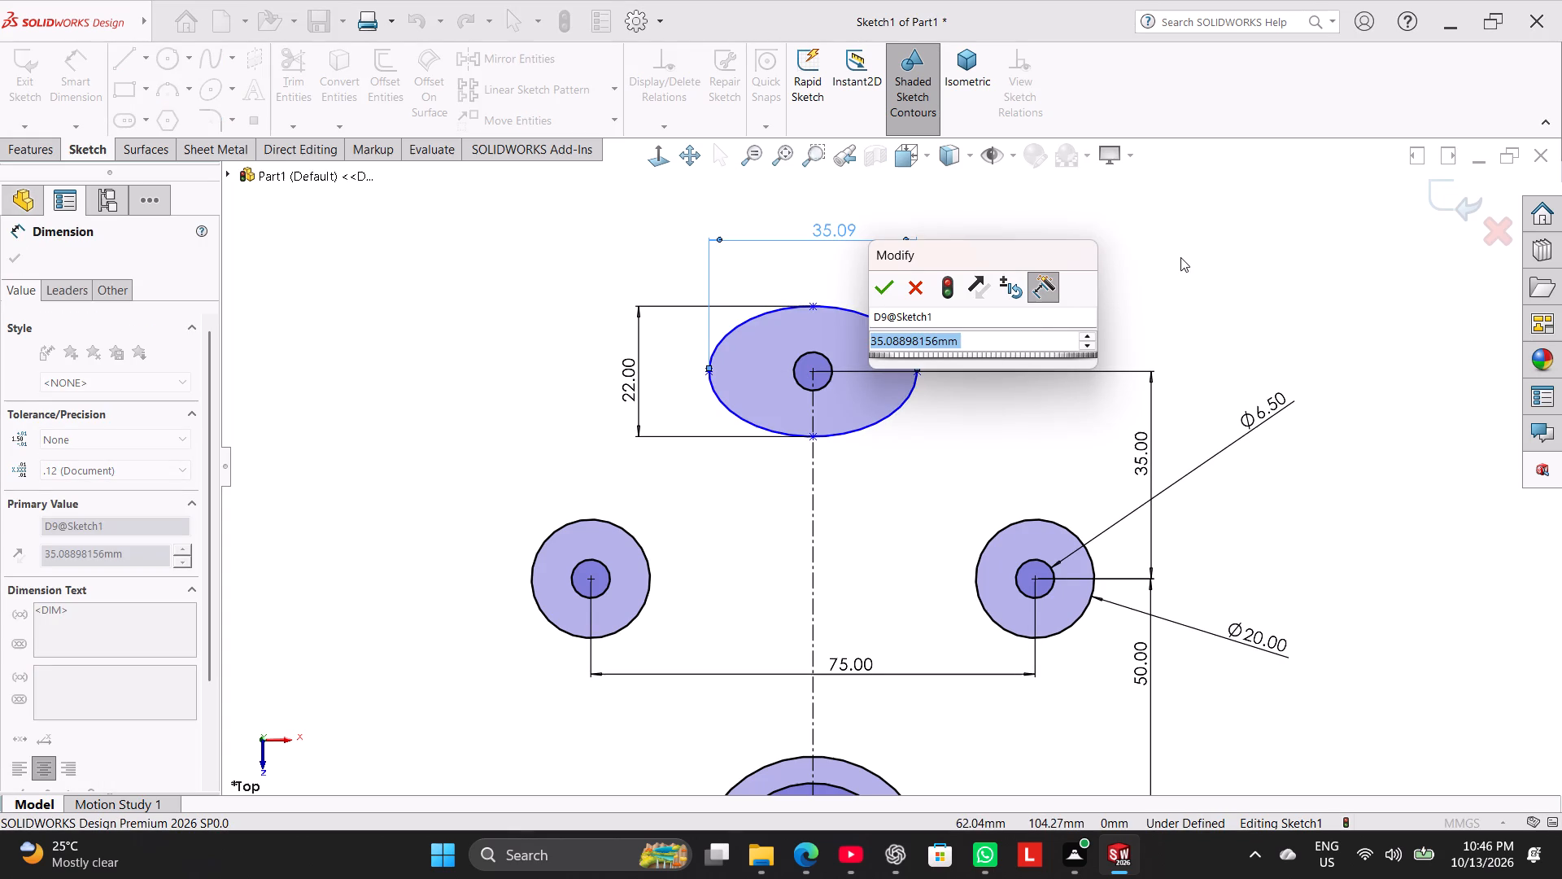
type("30")
key("Return")
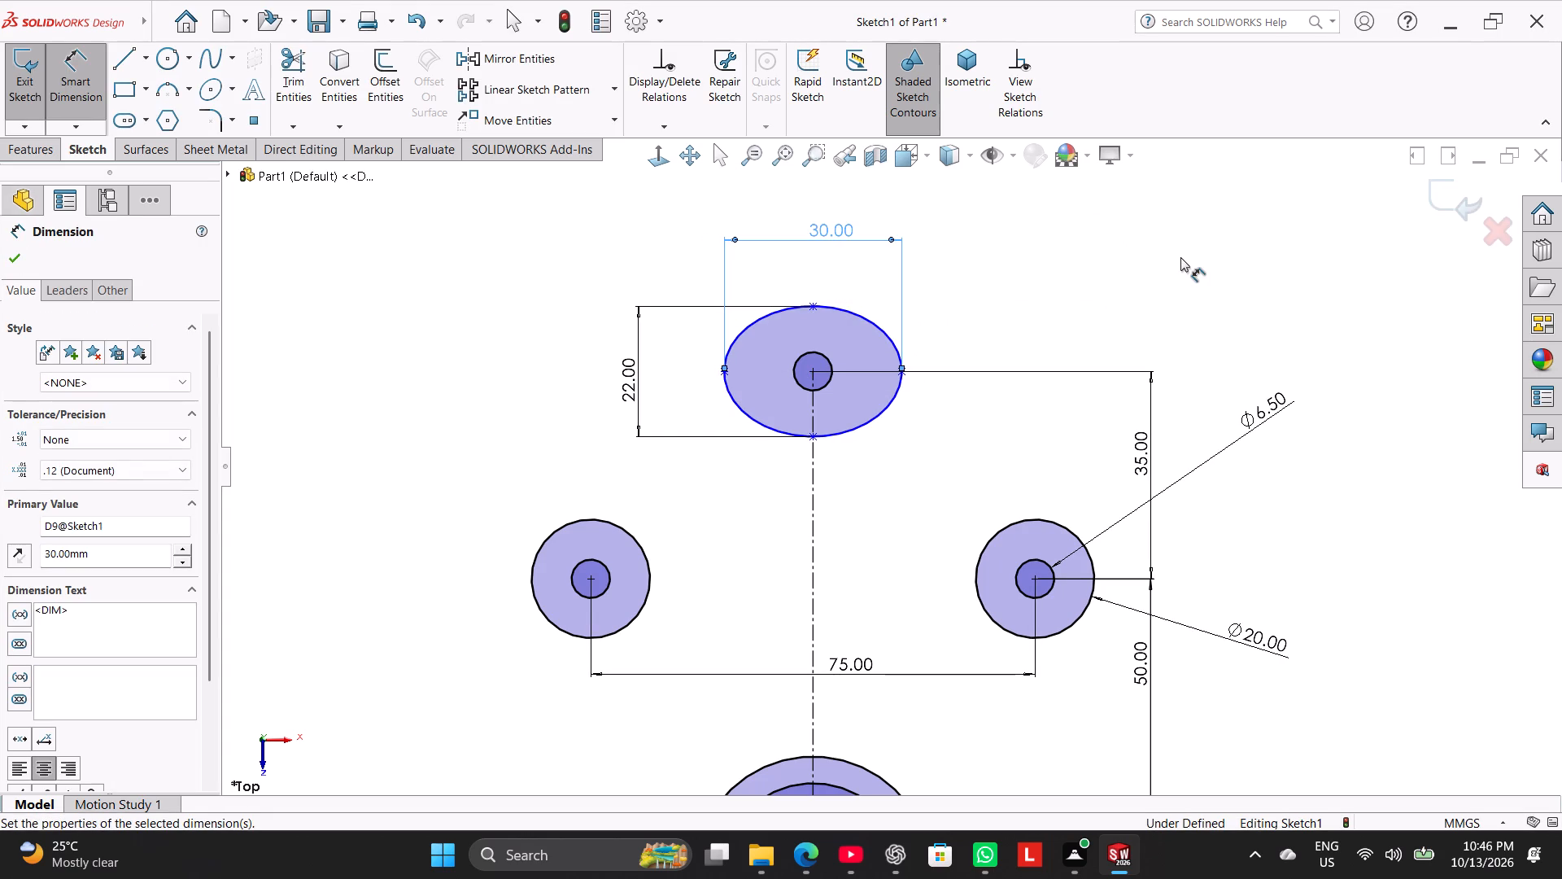
right_click(958, 301)
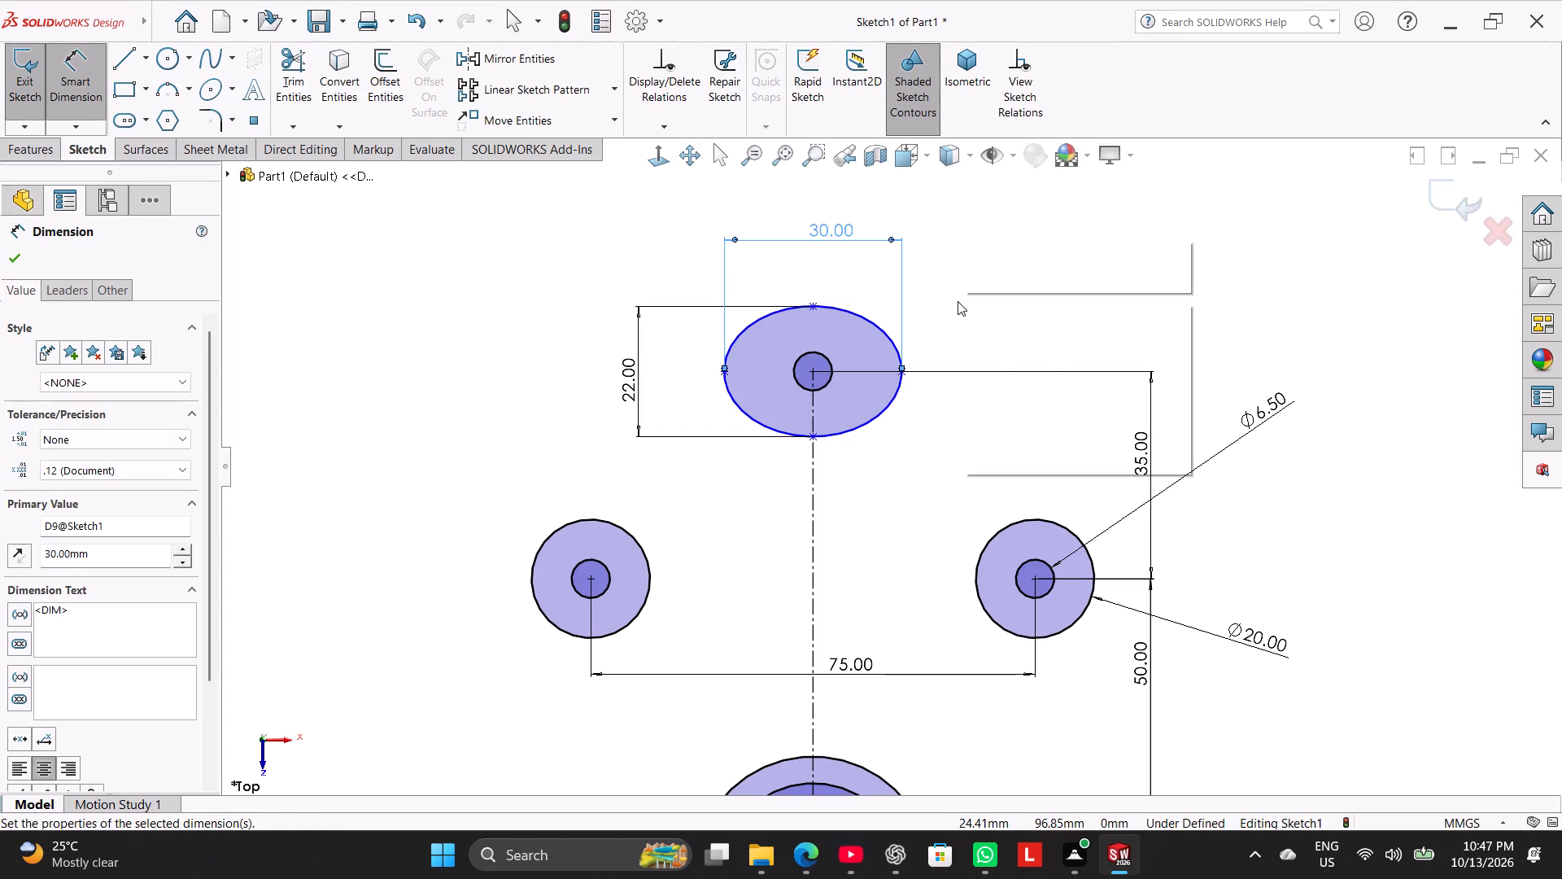
left_click(995, 356)
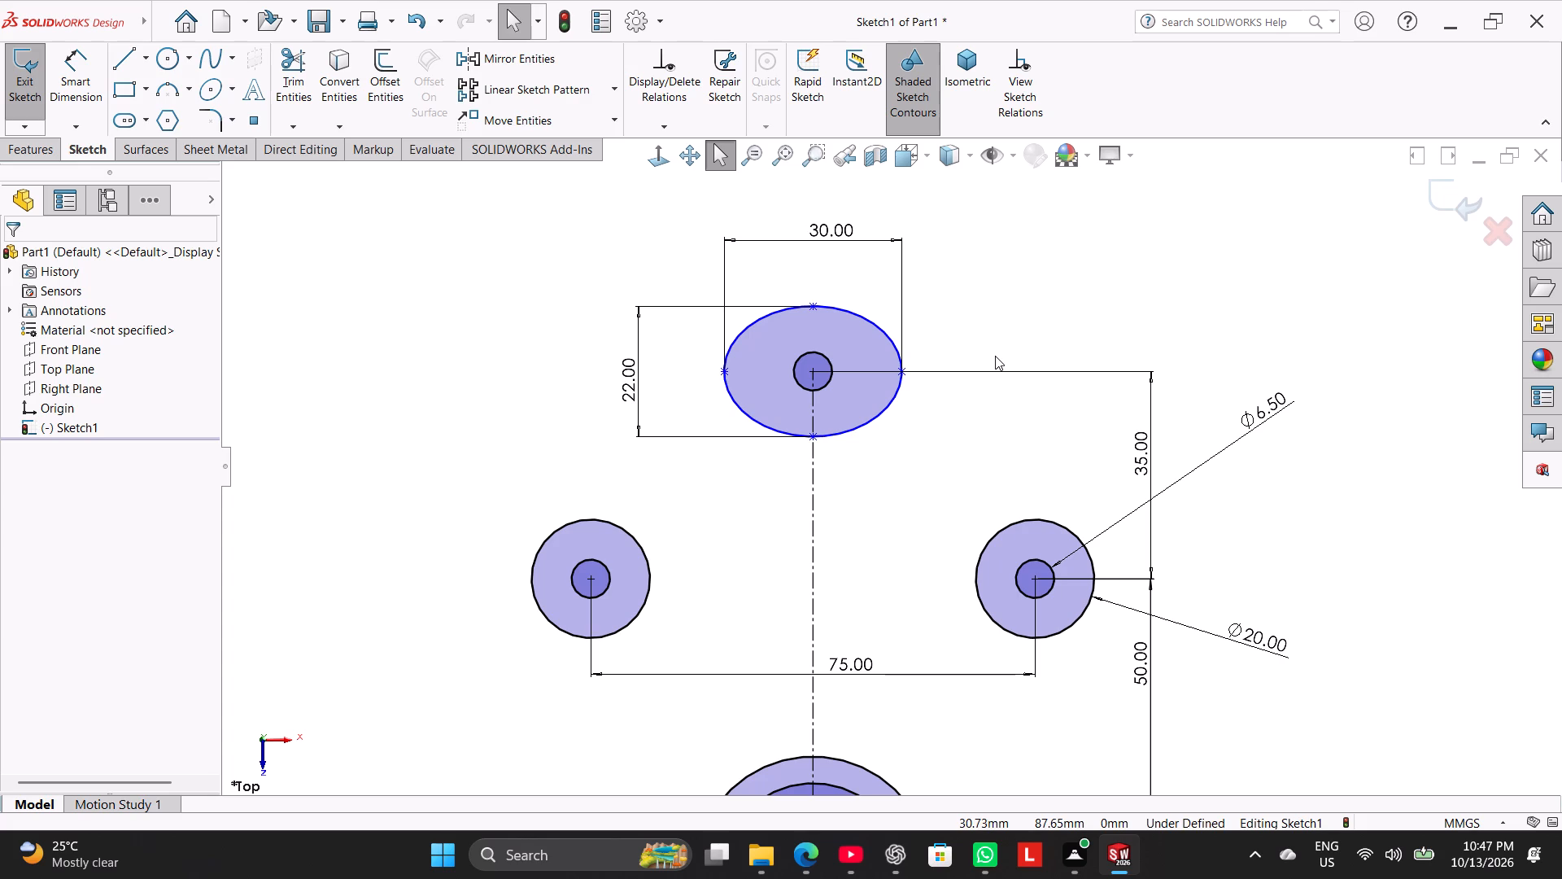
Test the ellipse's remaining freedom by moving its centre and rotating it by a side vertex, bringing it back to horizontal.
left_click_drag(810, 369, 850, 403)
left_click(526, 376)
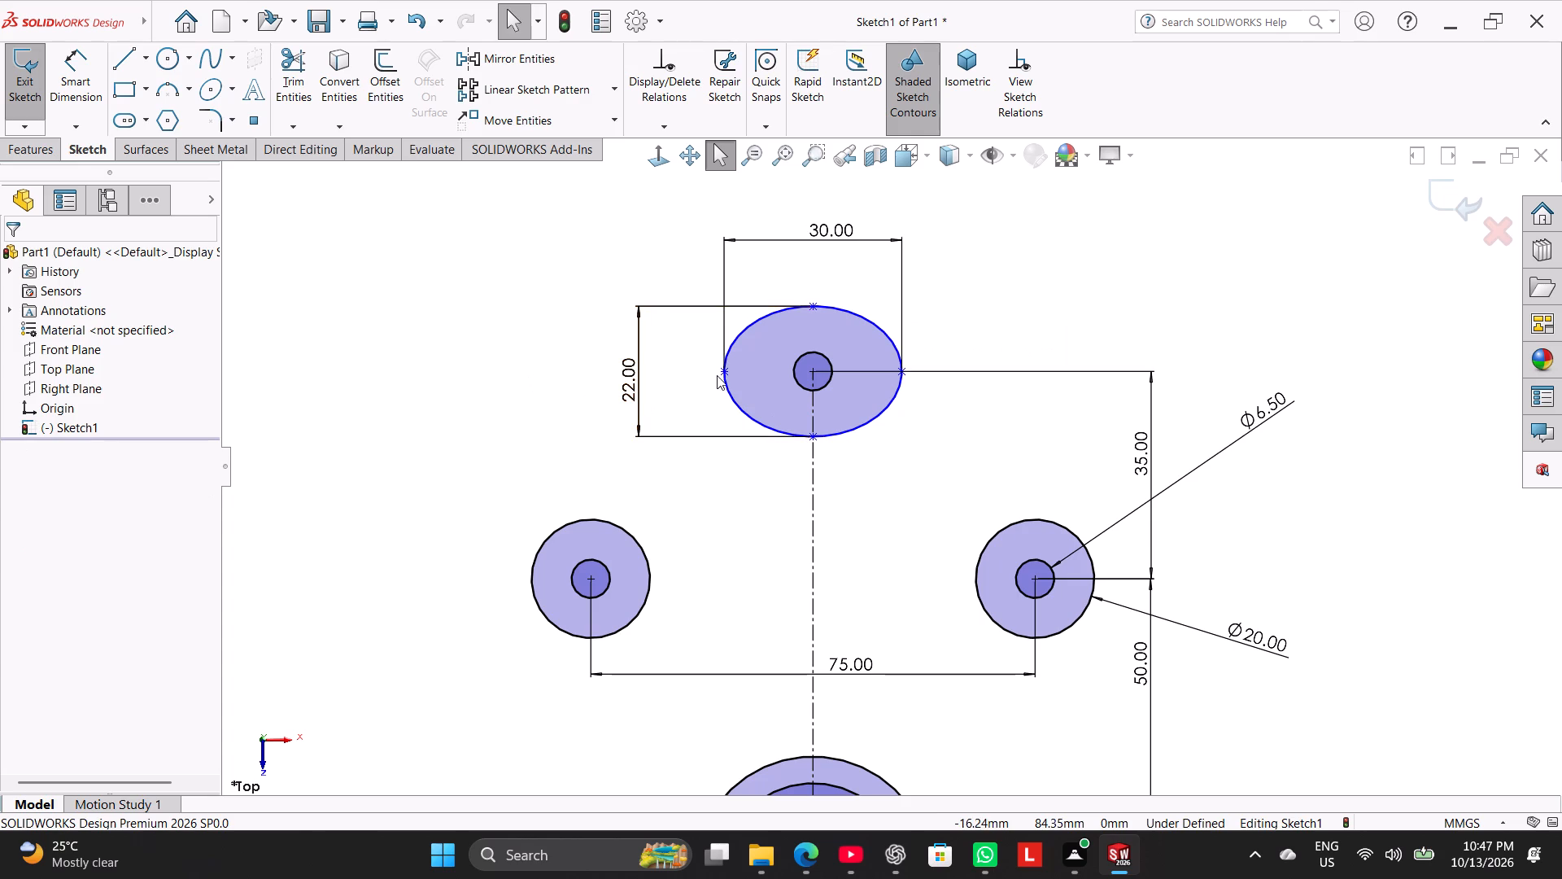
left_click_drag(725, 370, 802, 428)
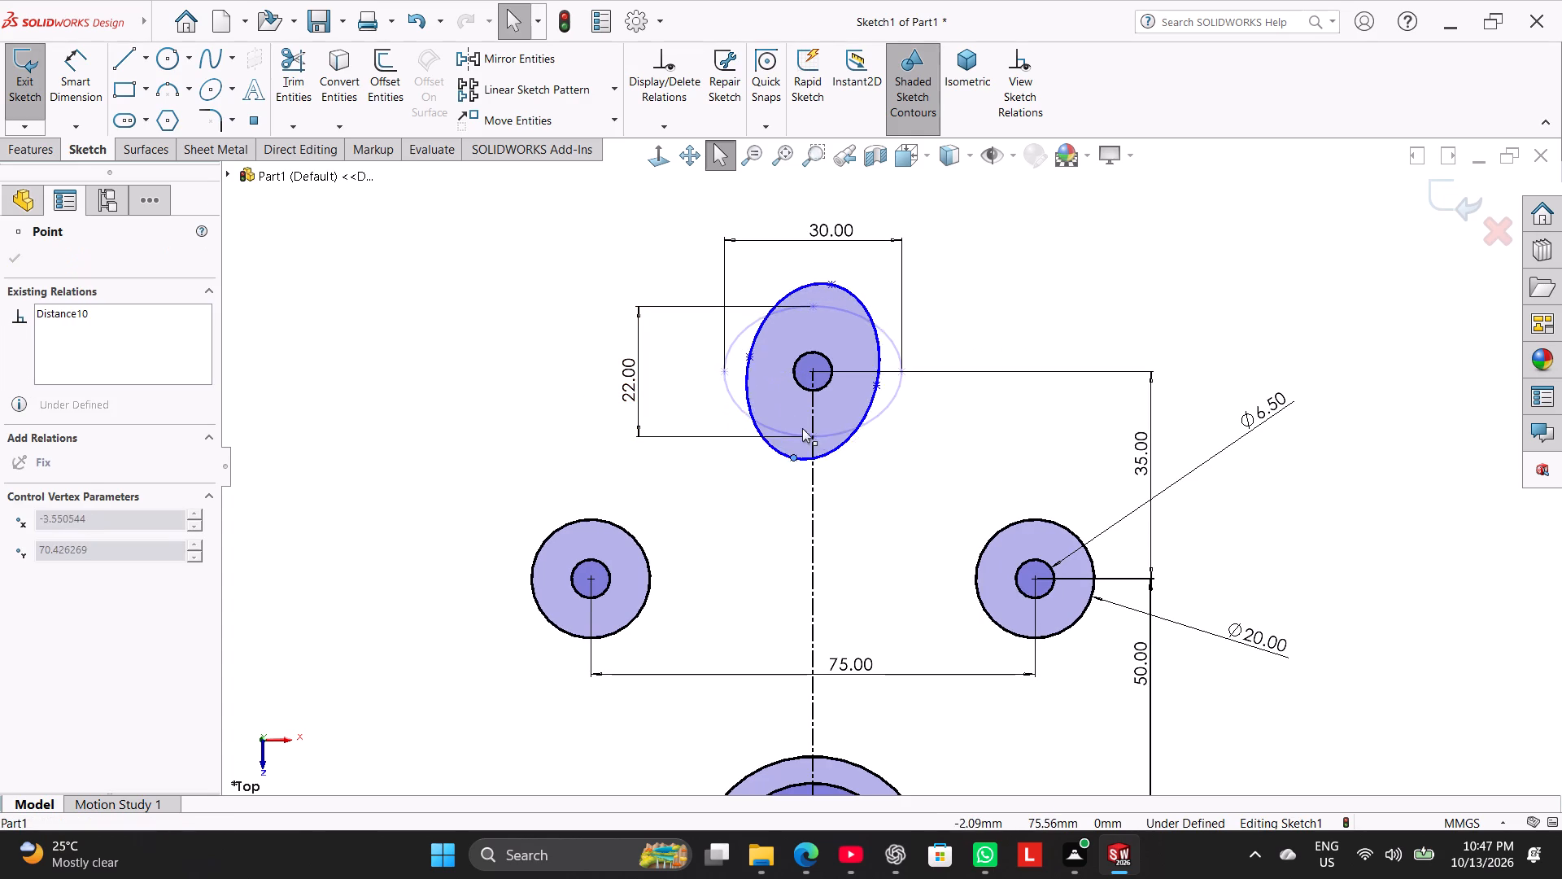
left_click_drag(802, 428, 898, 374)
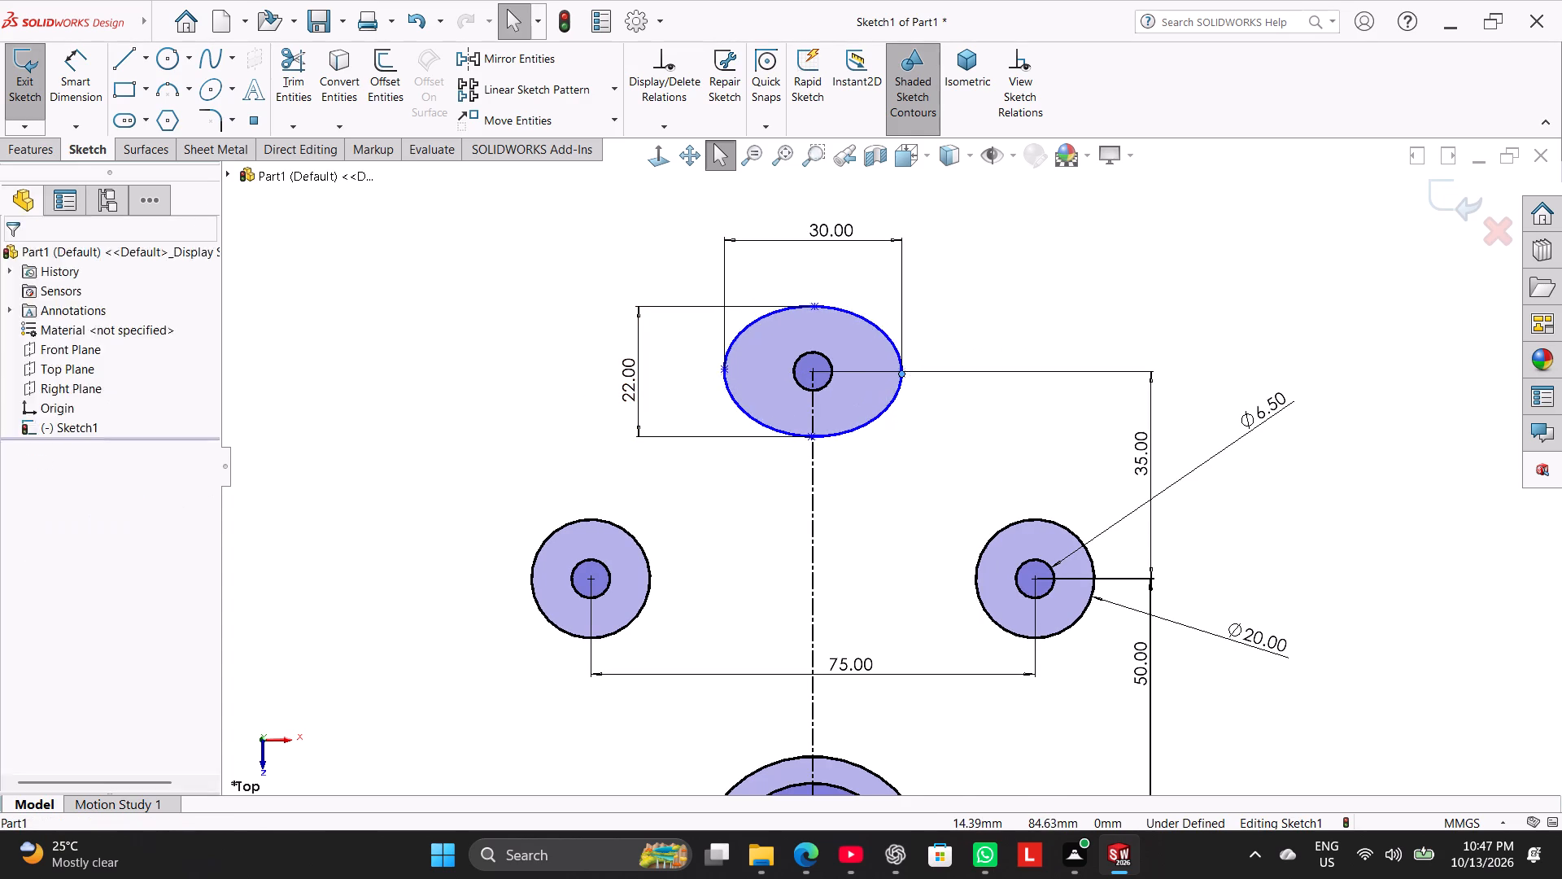
Sketch a horizontal centerline from the ellipse's centre to its right-hand vertex.
left_click(190, 56)
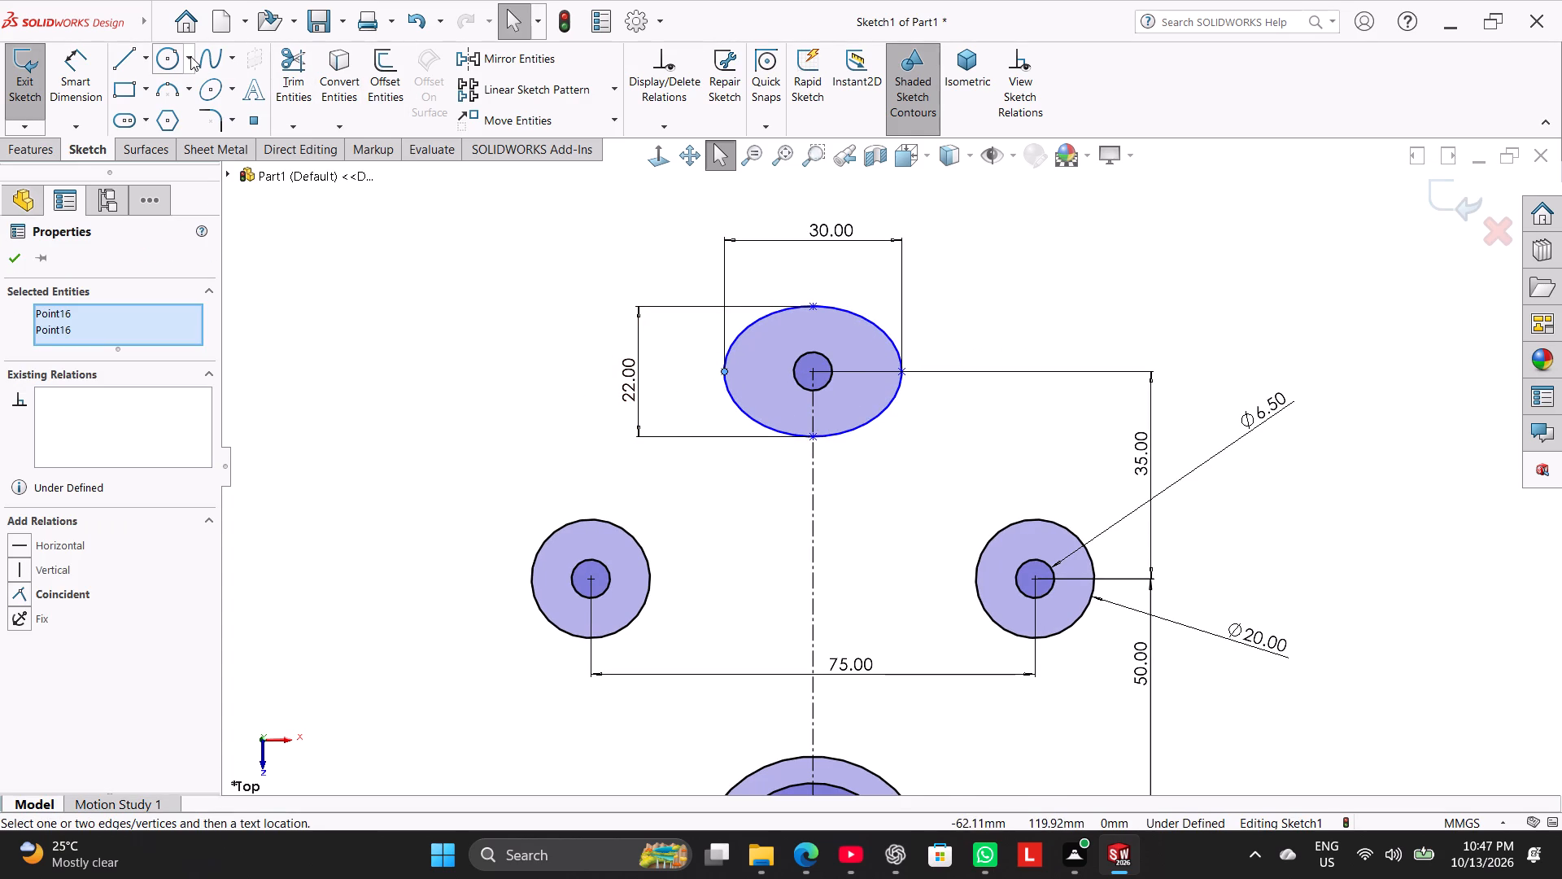
left_click(168, 107)
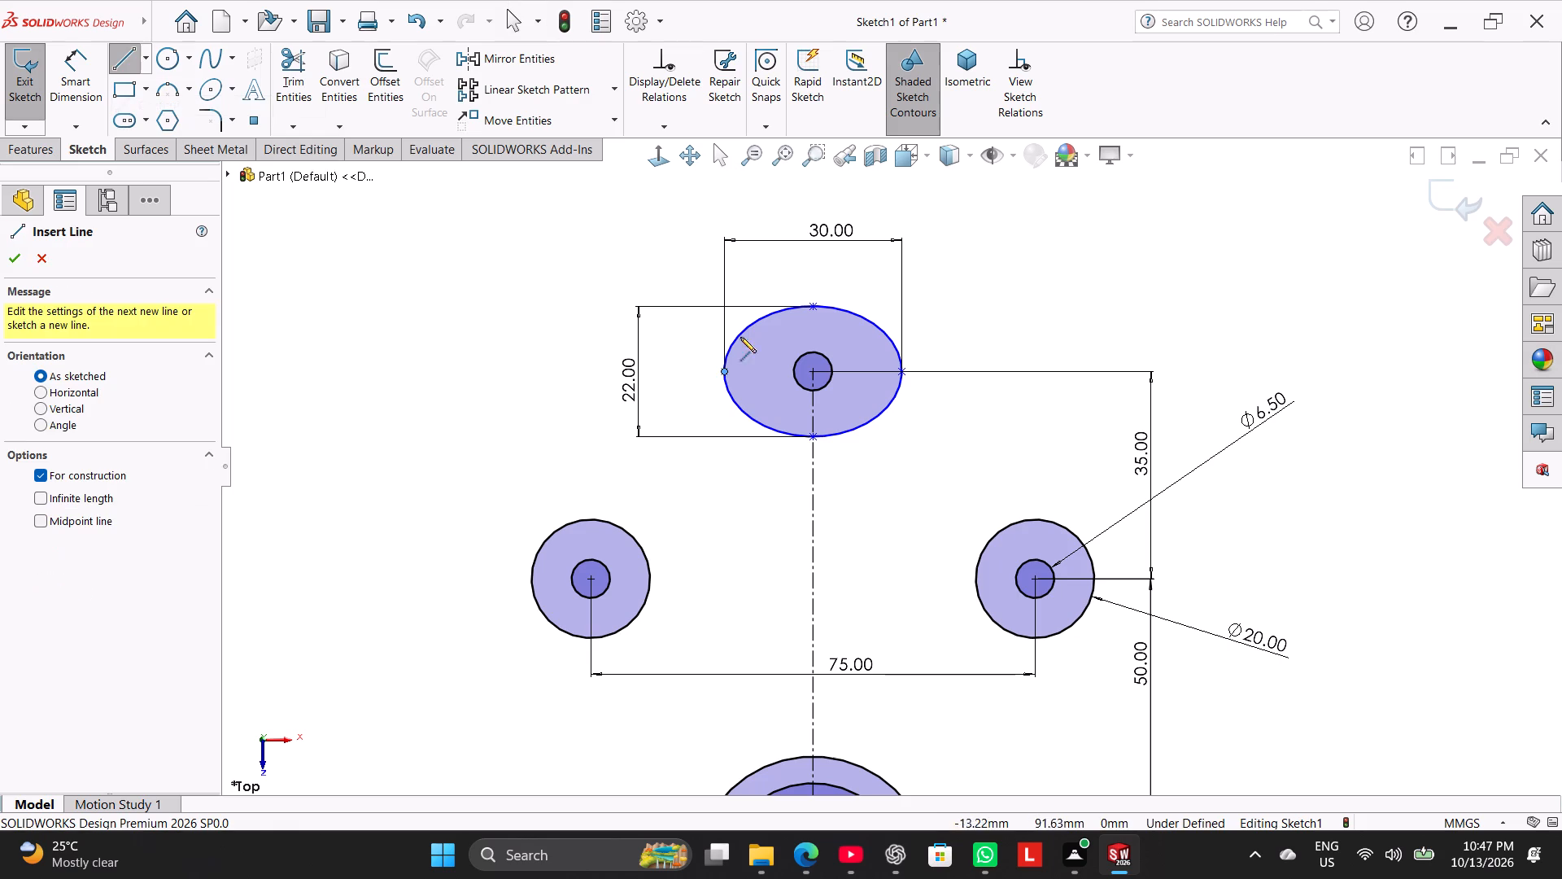
left_click(812, 370)
left_click(904, 373)
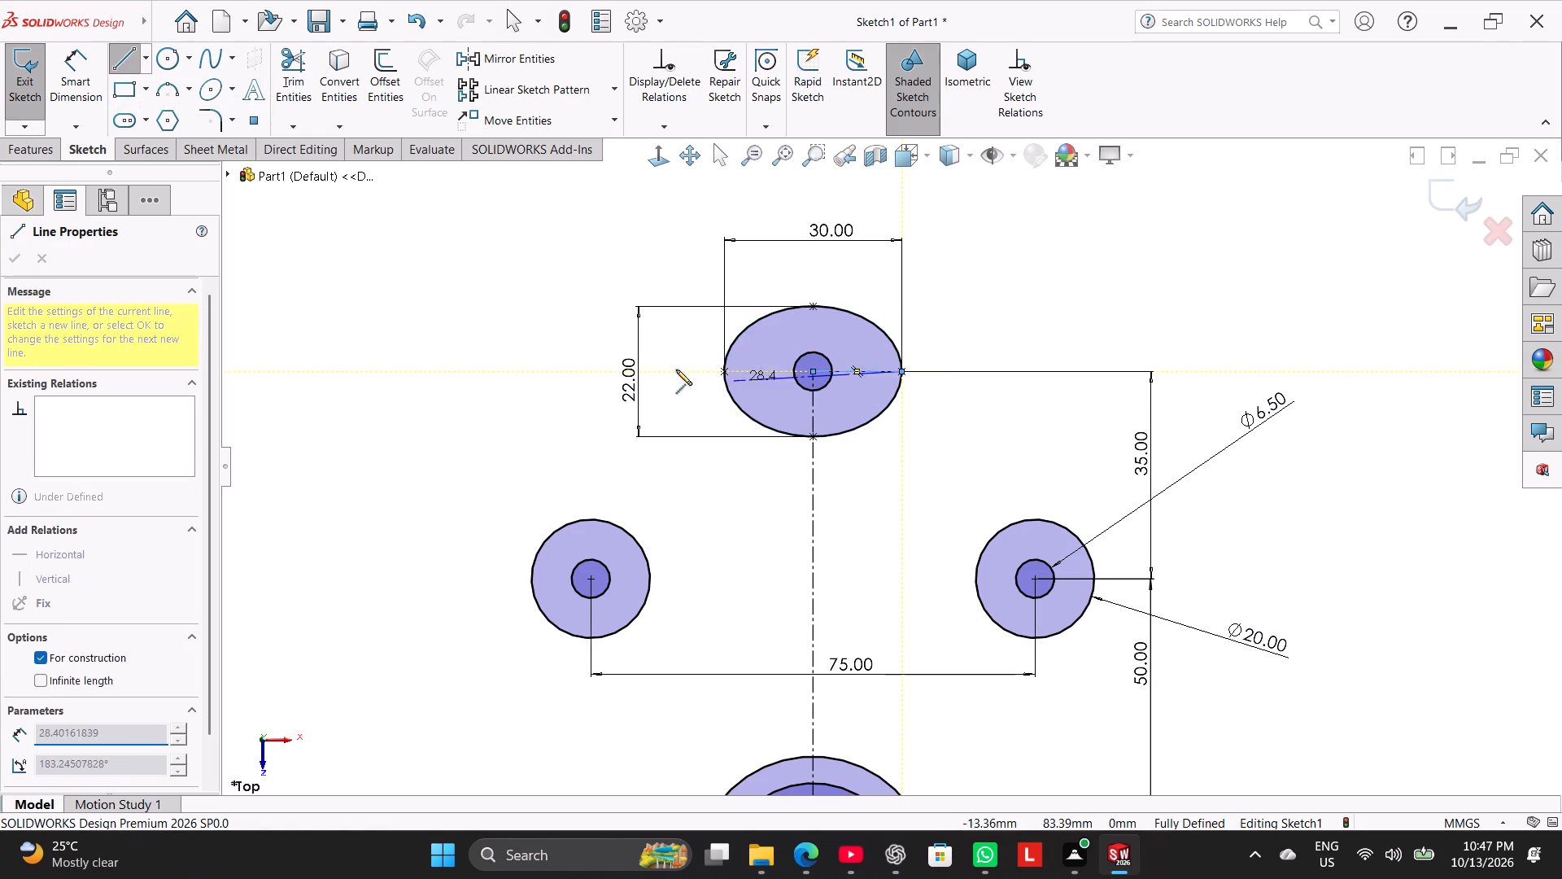
right_click(544, 321)
left_click(573, 330)
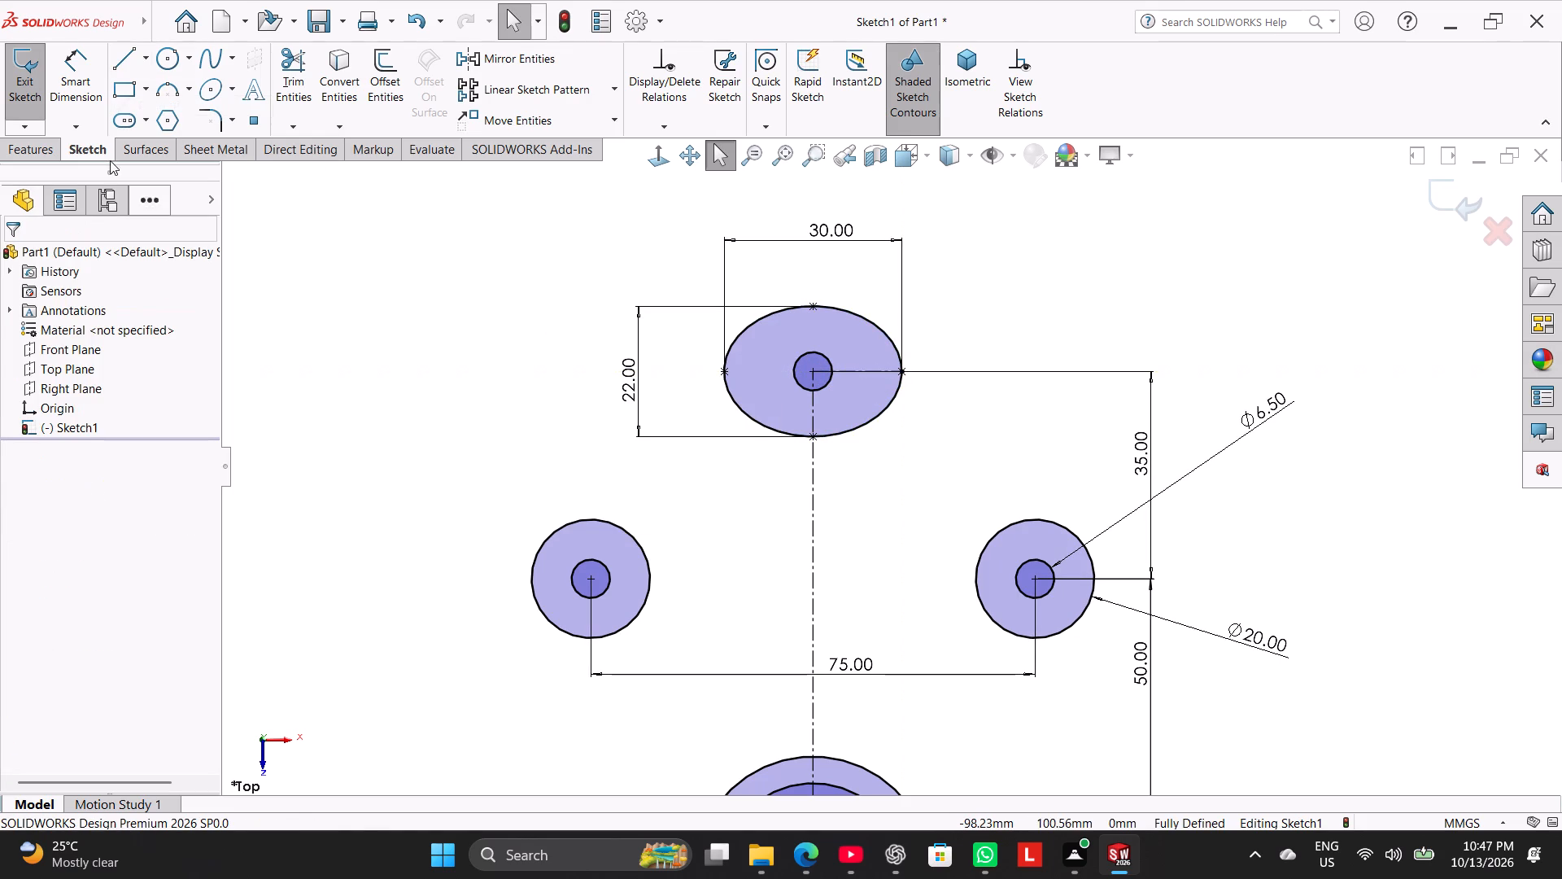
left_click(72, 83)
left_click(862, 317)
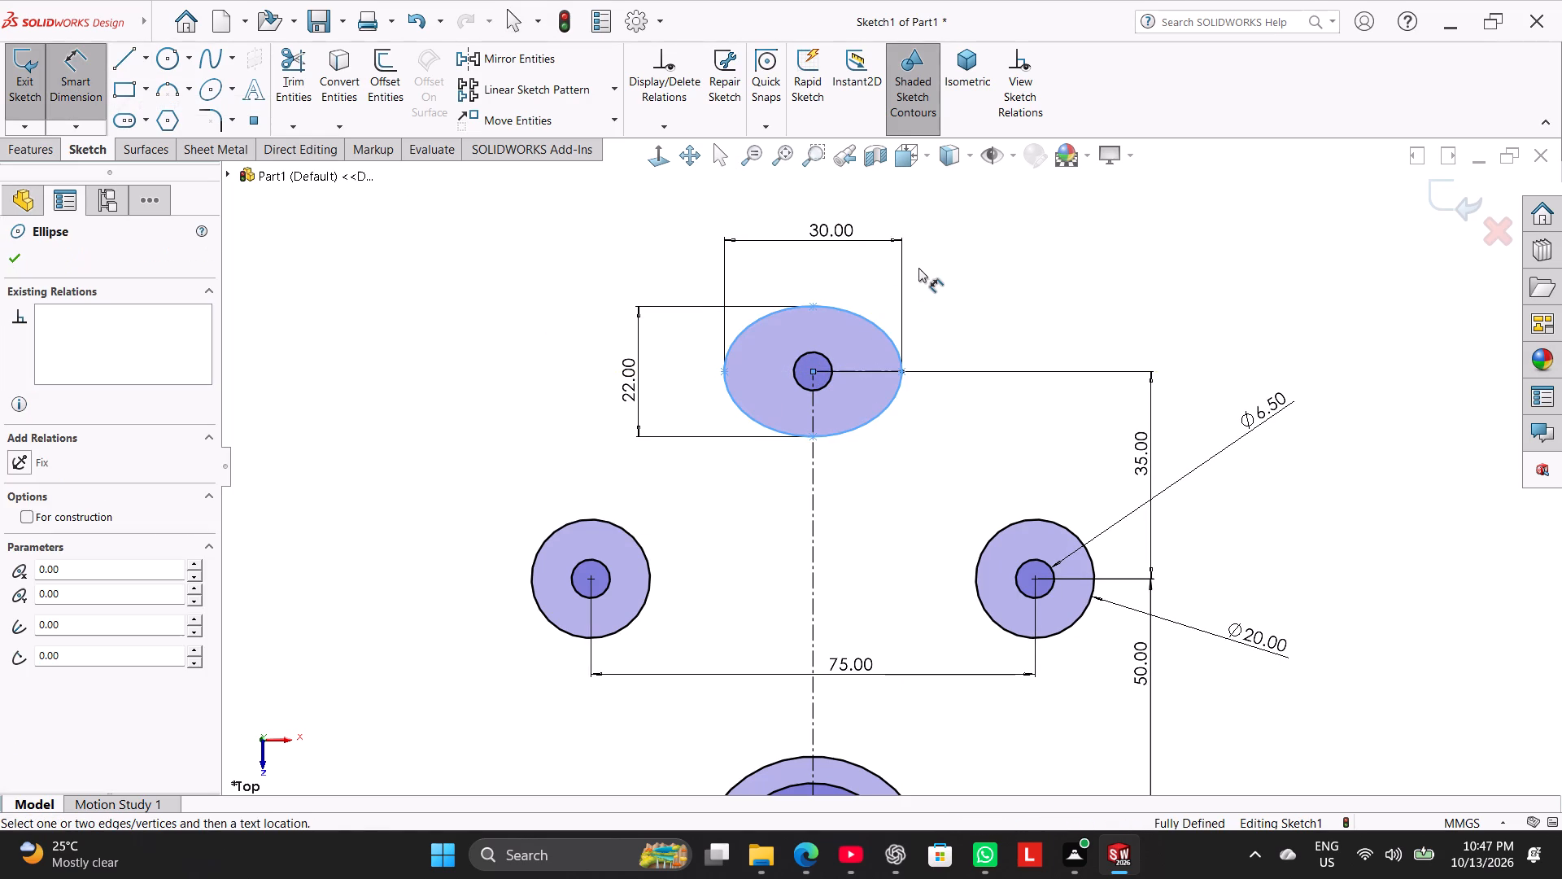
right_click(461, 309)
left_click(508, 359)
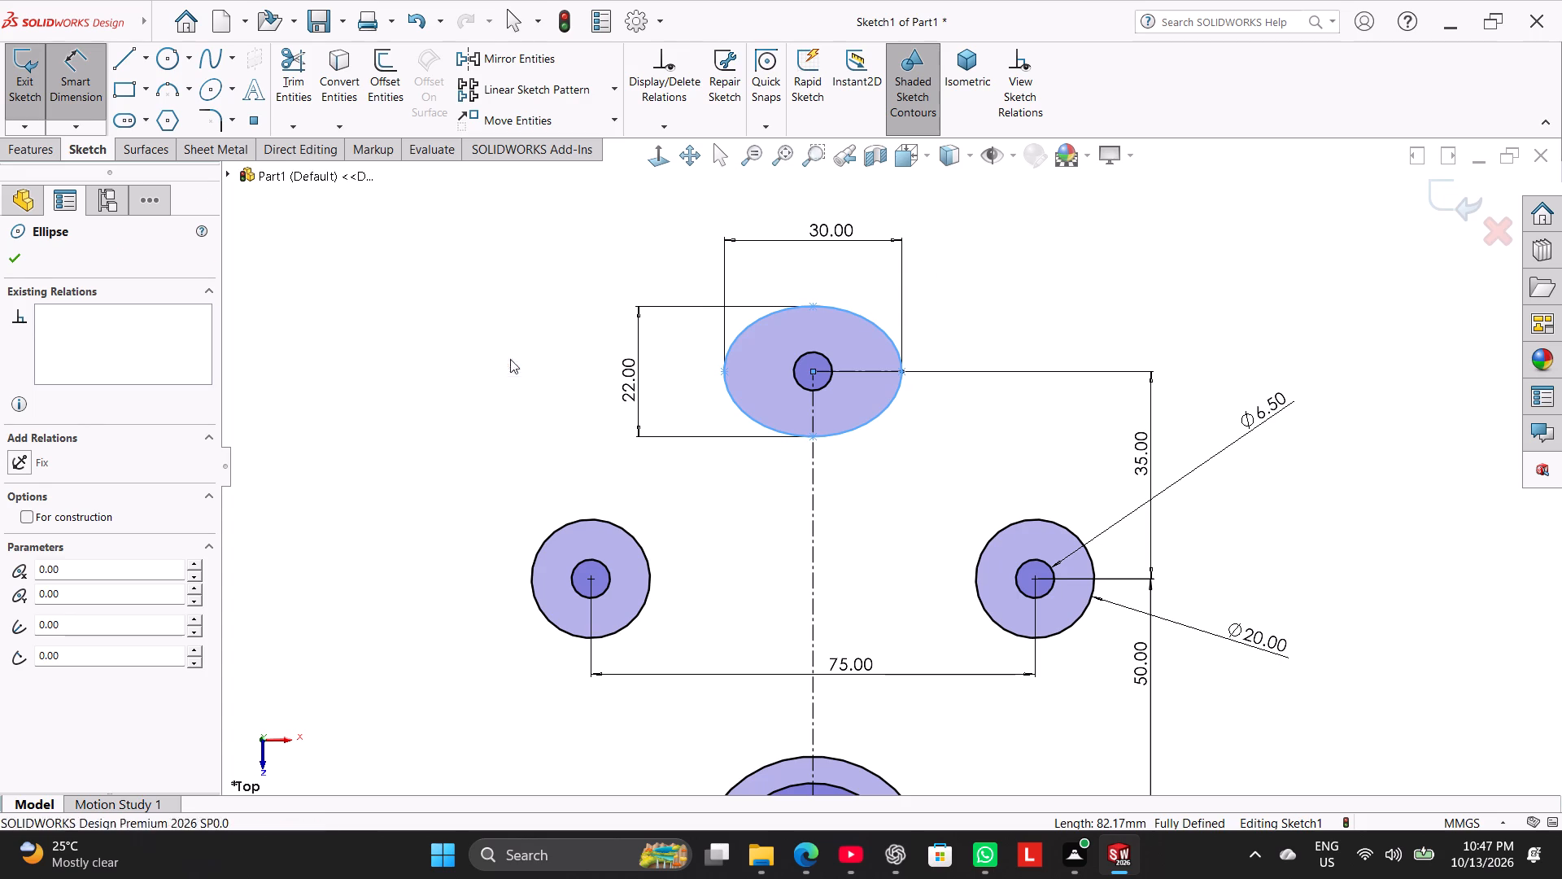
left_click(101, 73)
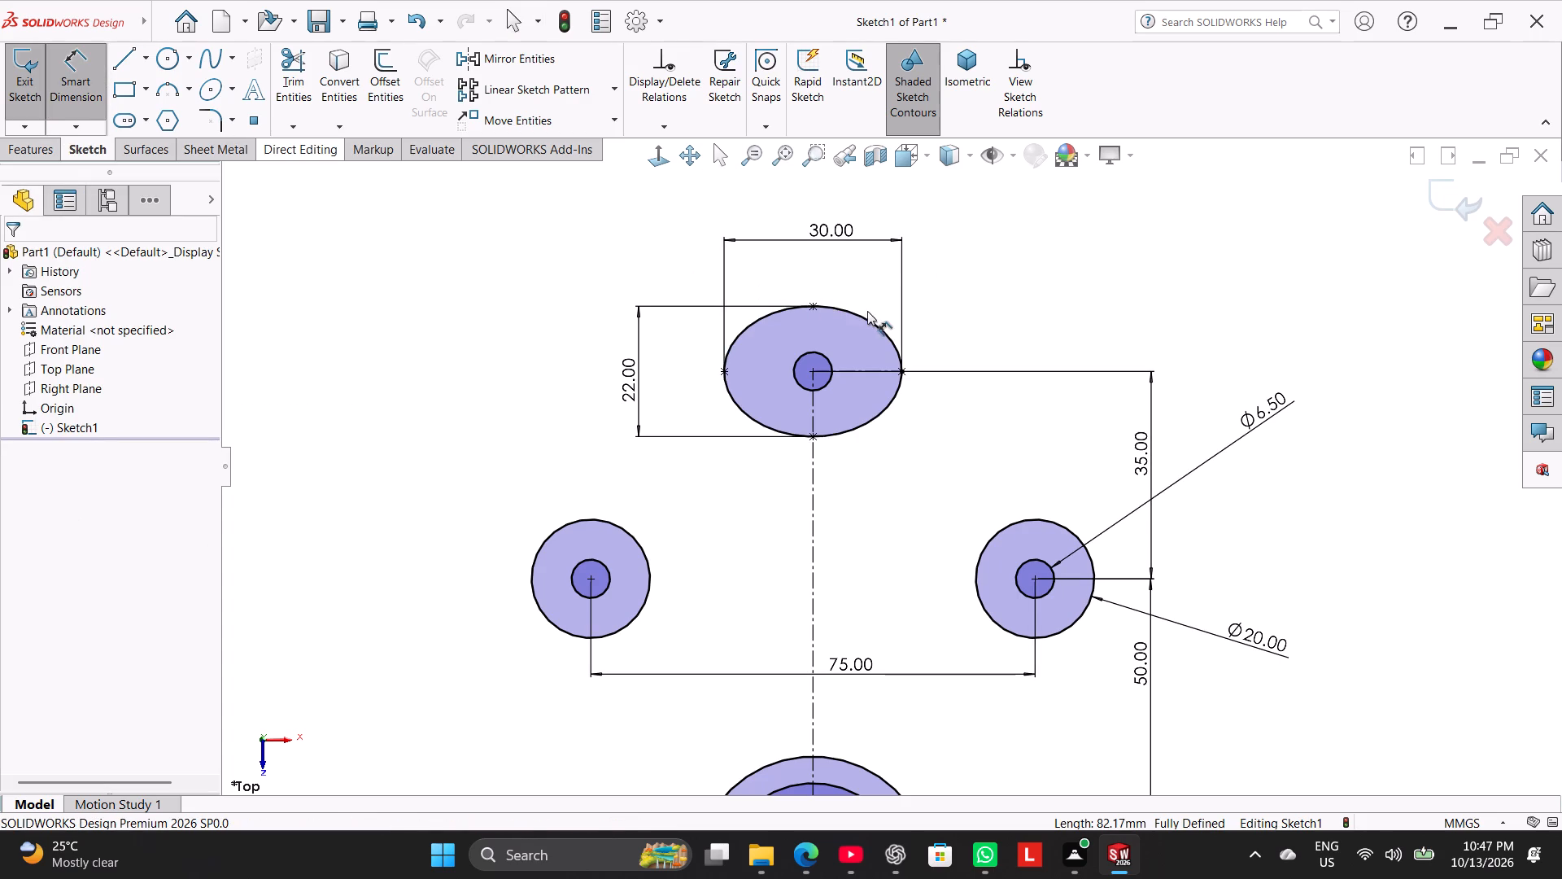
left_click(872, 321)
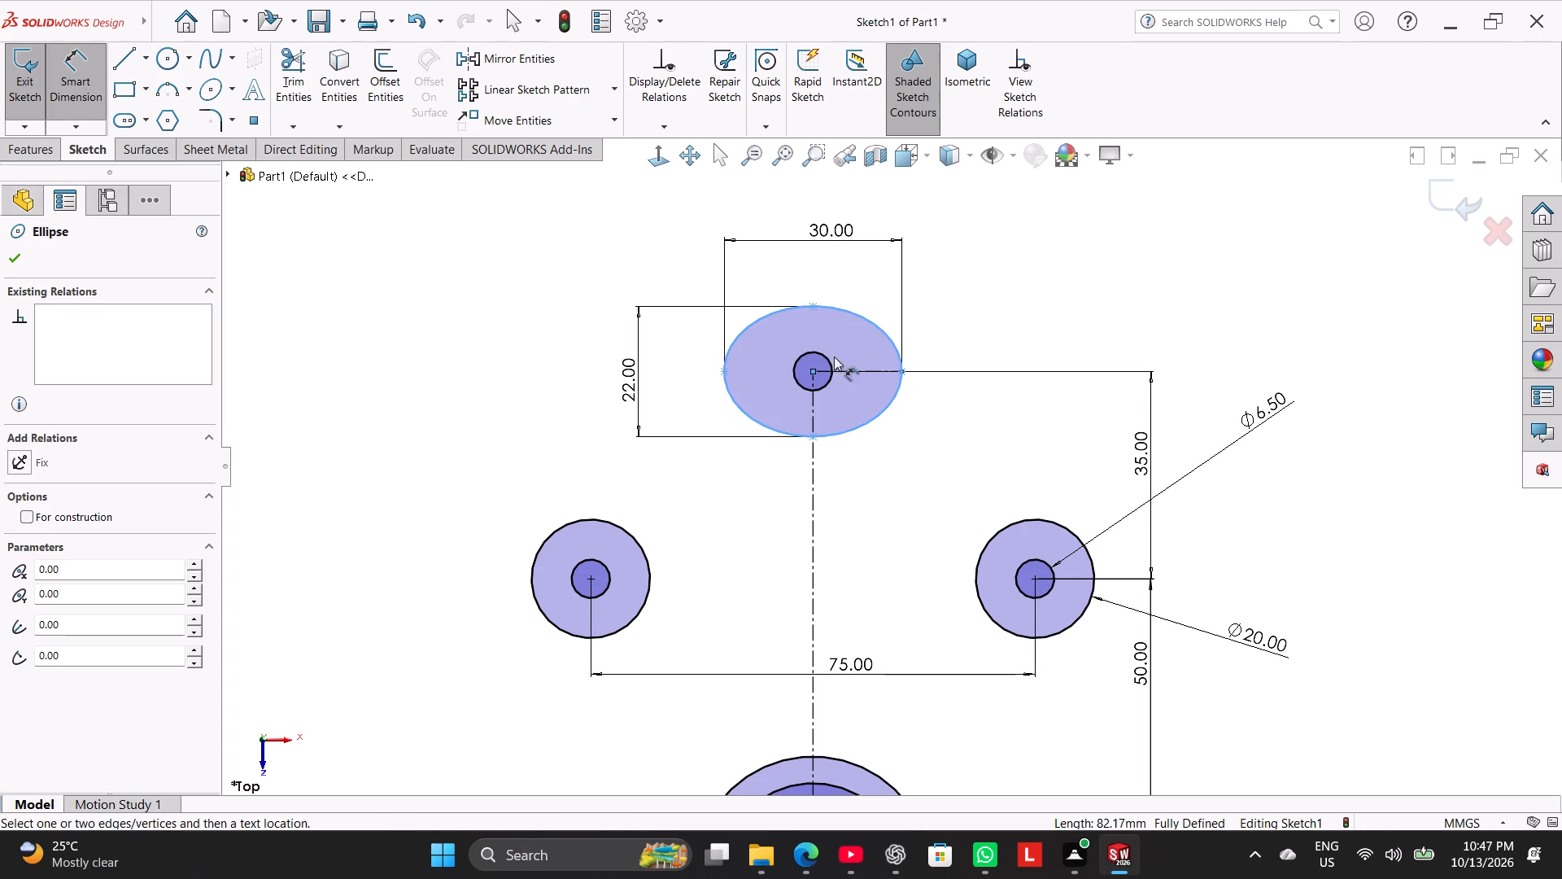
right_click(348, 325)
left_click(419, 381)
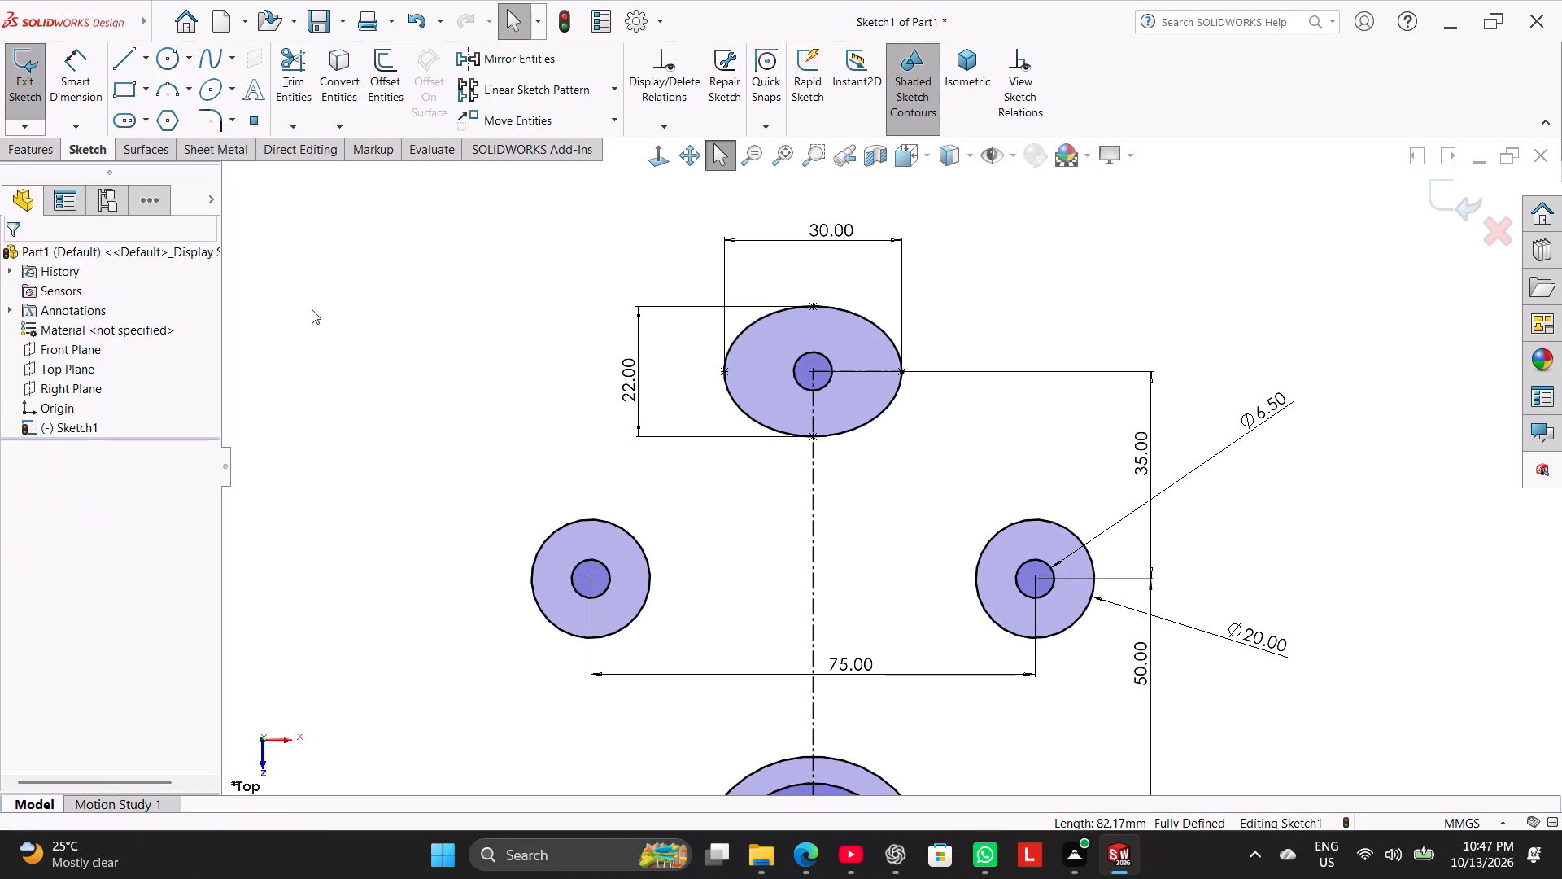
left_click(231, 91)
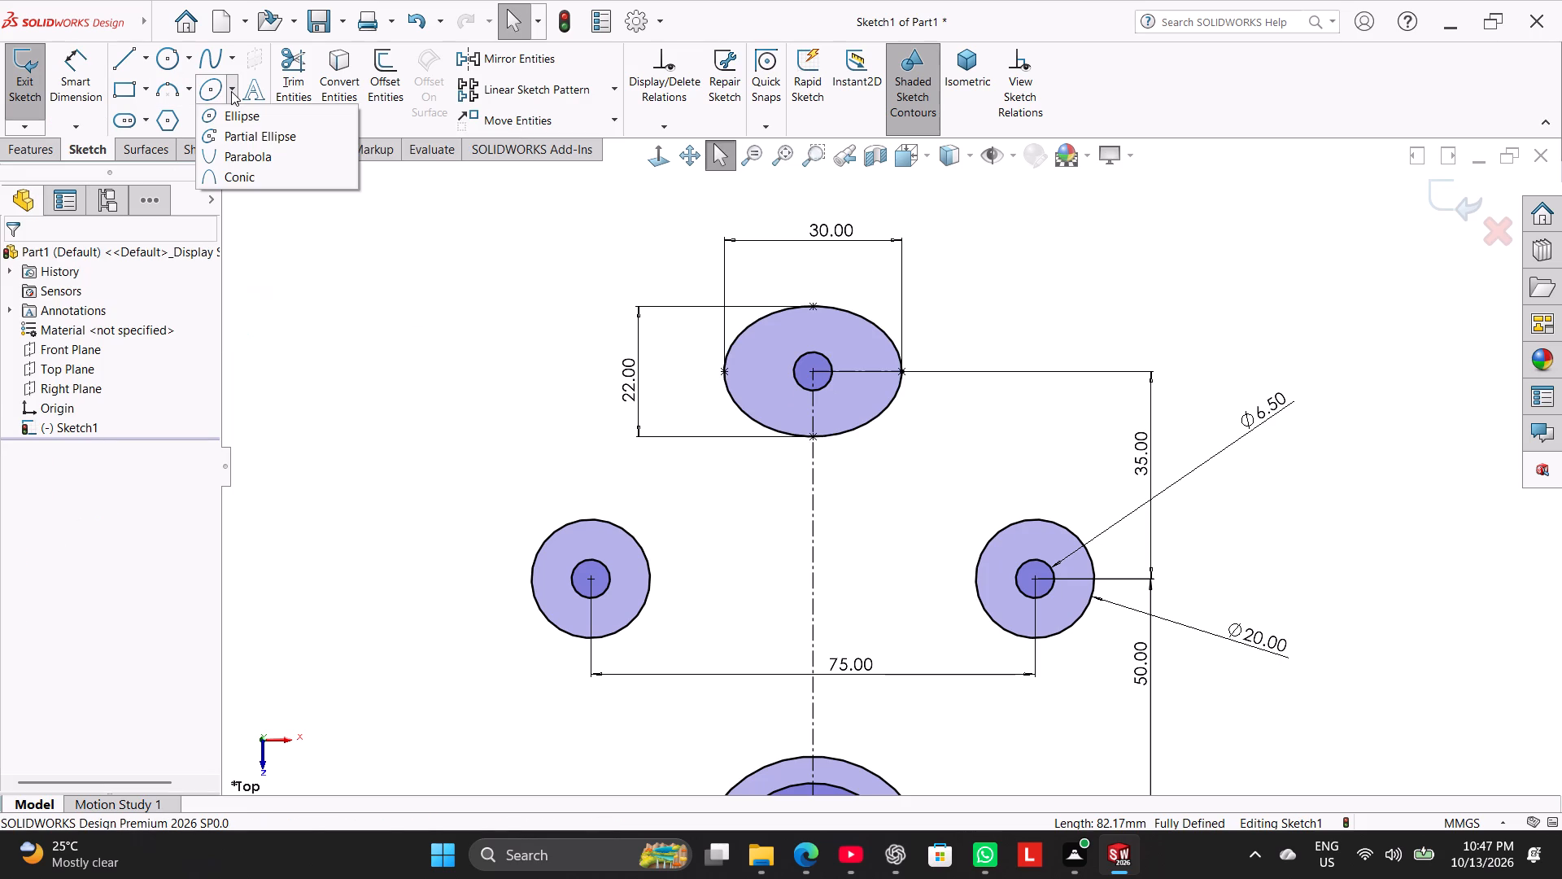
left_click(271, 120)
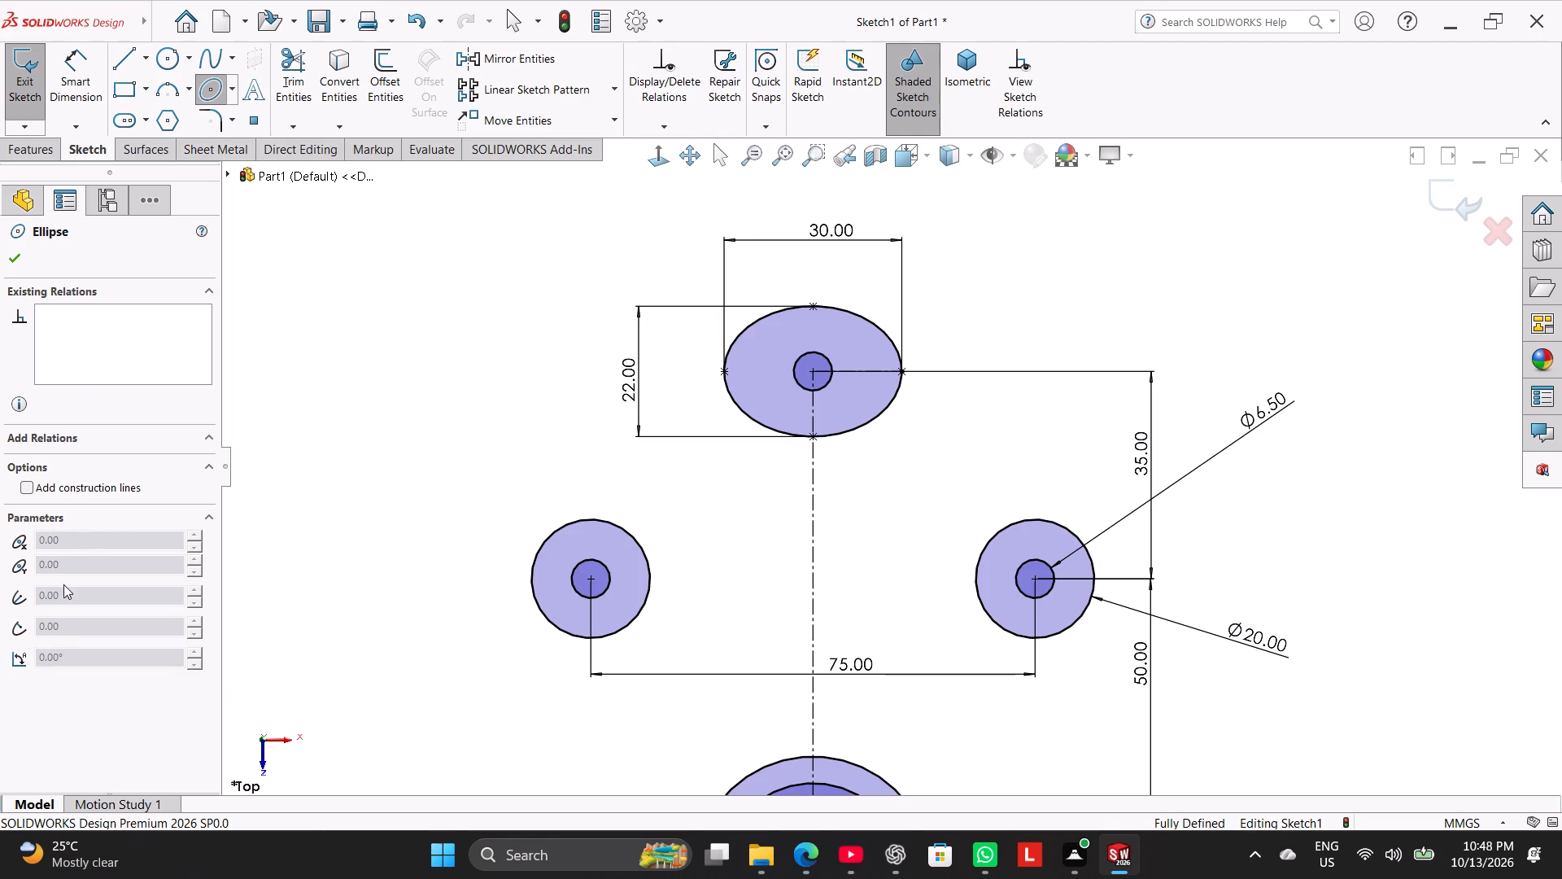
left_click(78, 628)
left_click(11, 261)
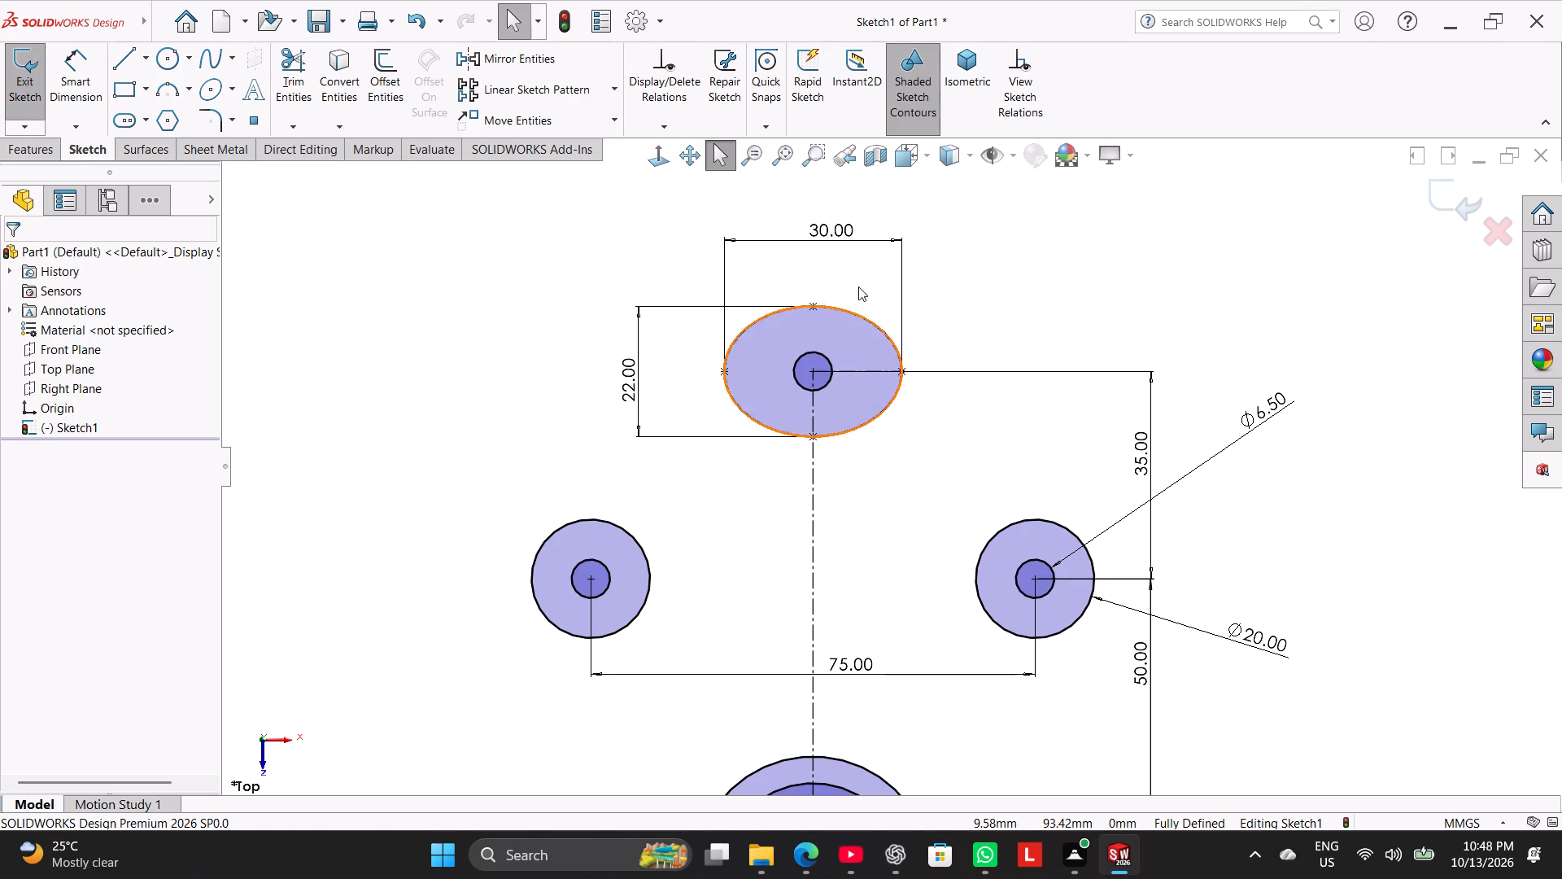
Set the ellipse's width dimension to 44 mm and finish dimensioning.
double_click(828, 229)
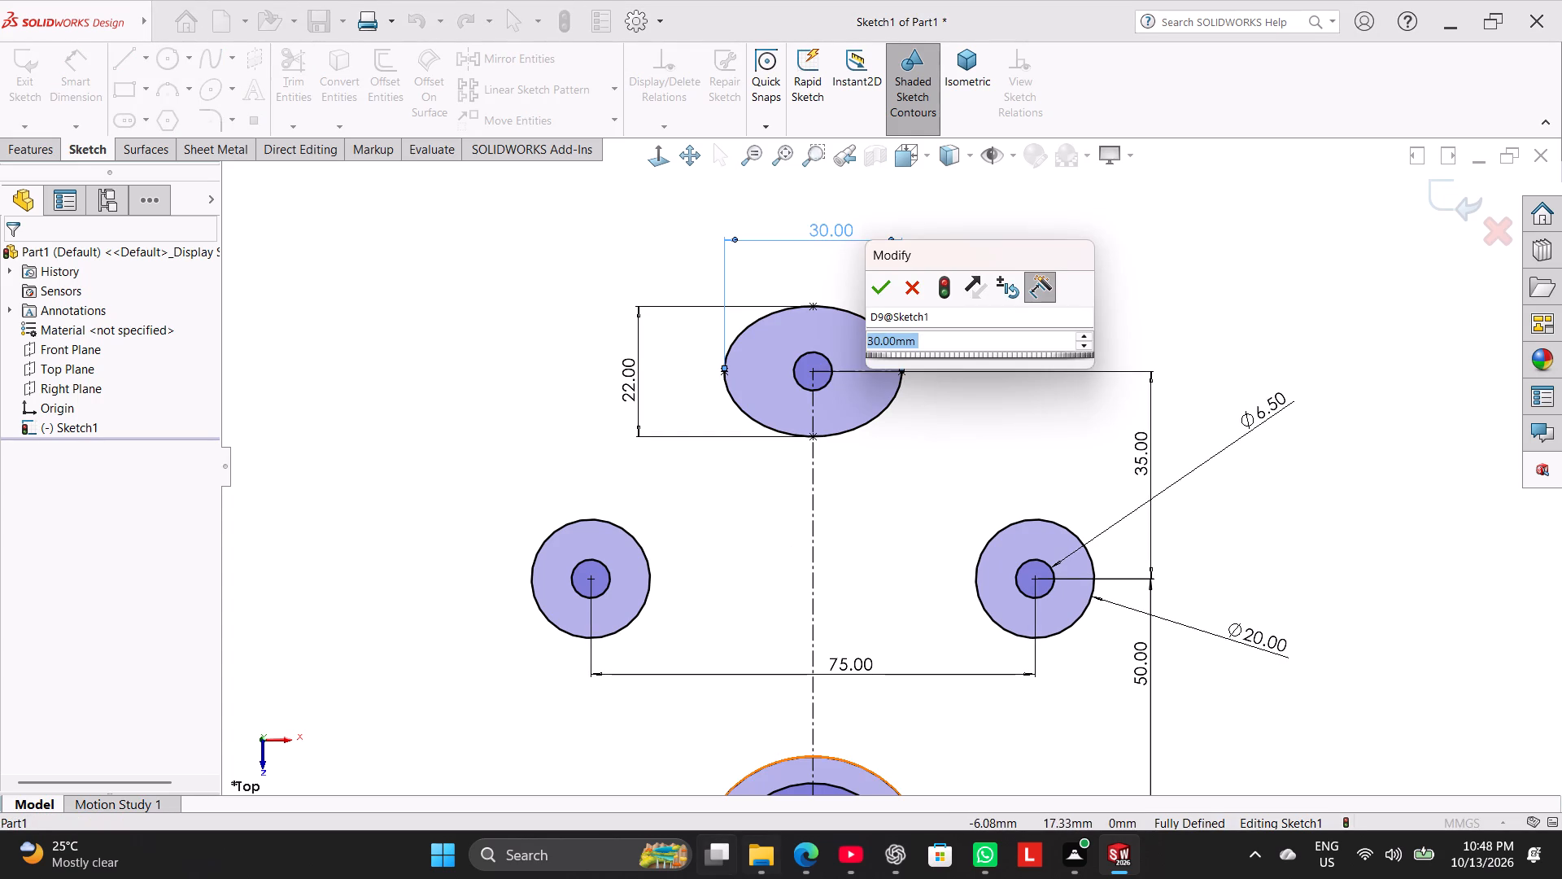
key("2")
key("2")
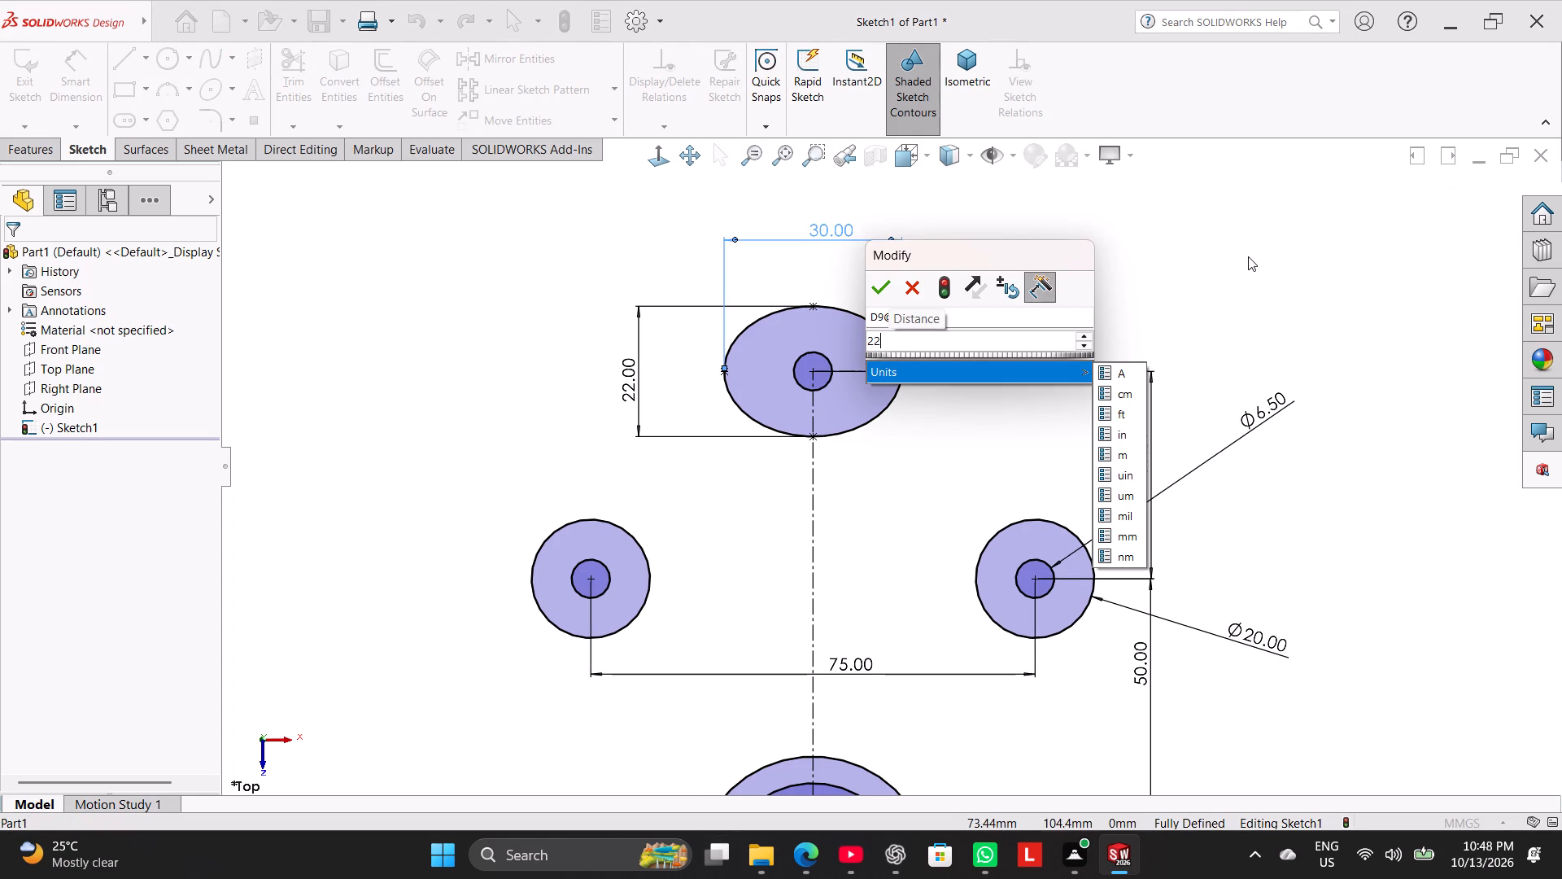
type("*2")
key("Return")
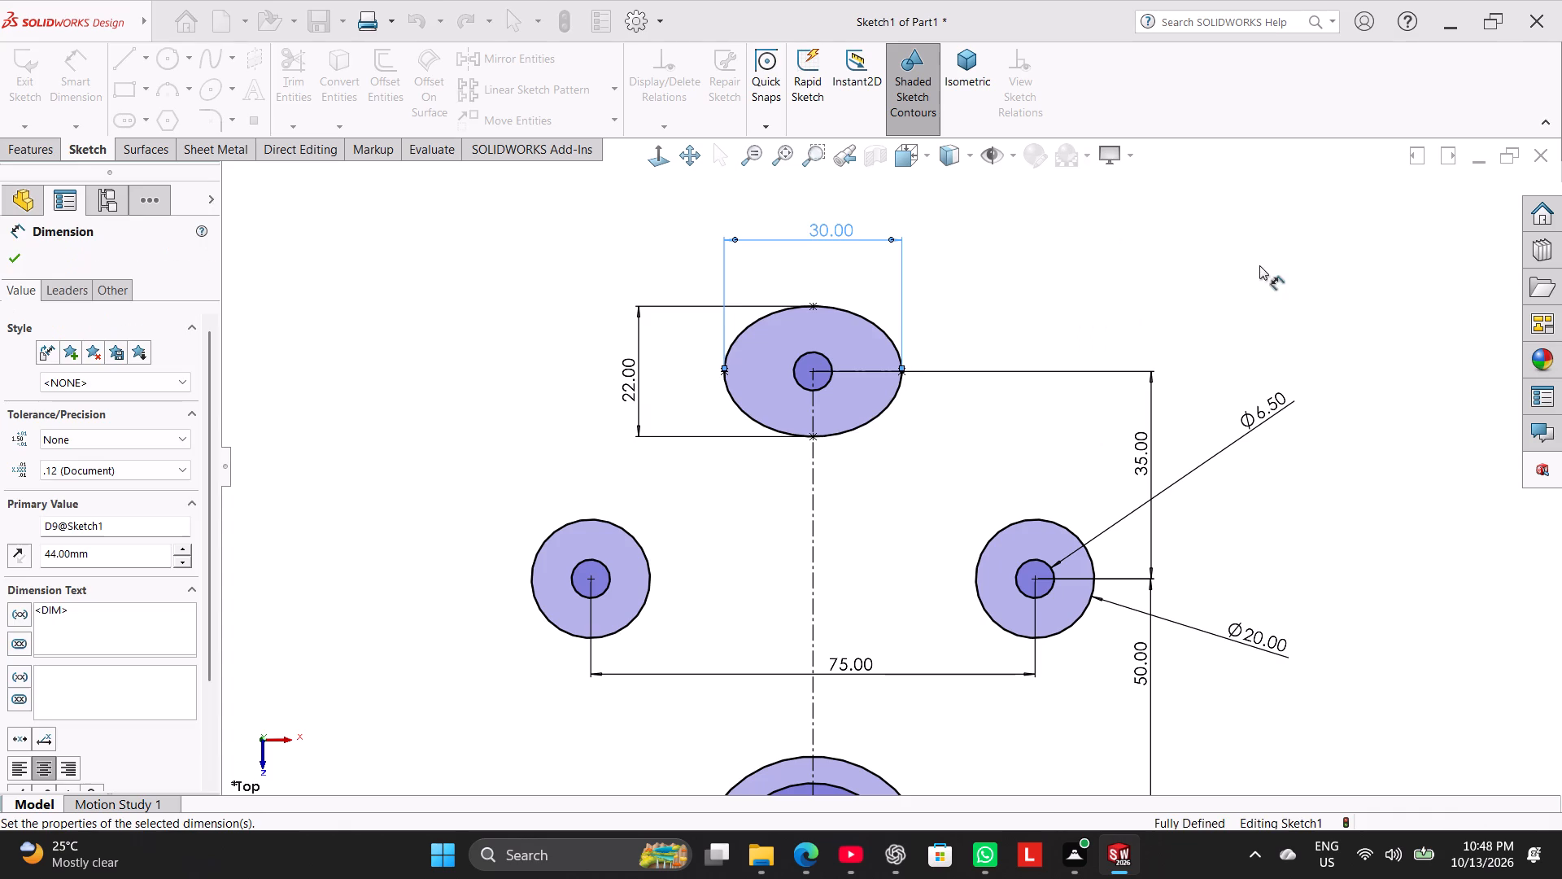
right_click(483, 339)
left_click(455, 374)
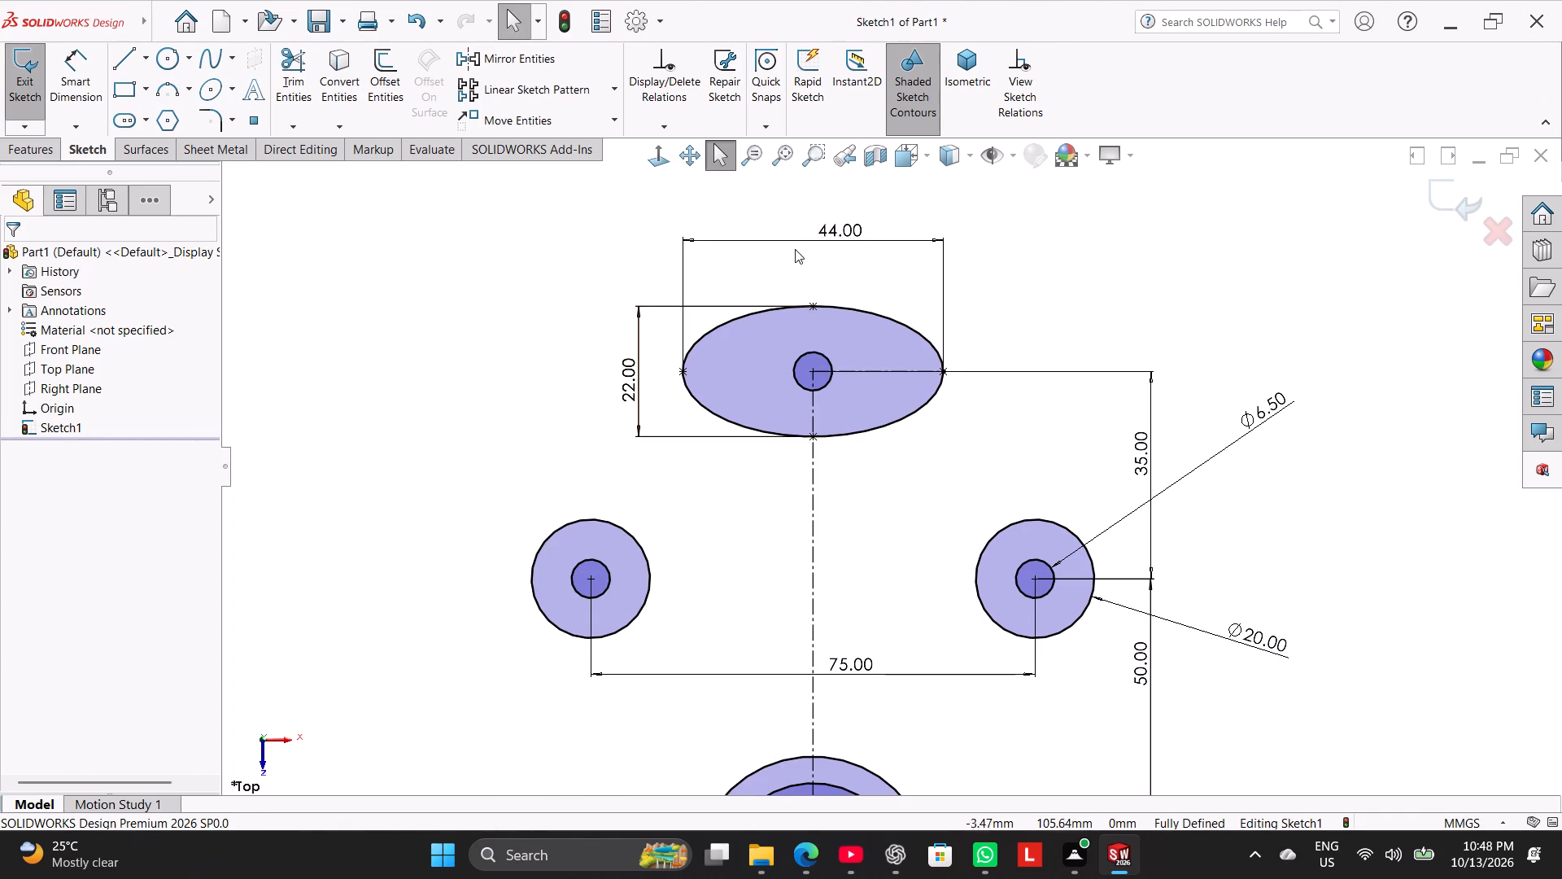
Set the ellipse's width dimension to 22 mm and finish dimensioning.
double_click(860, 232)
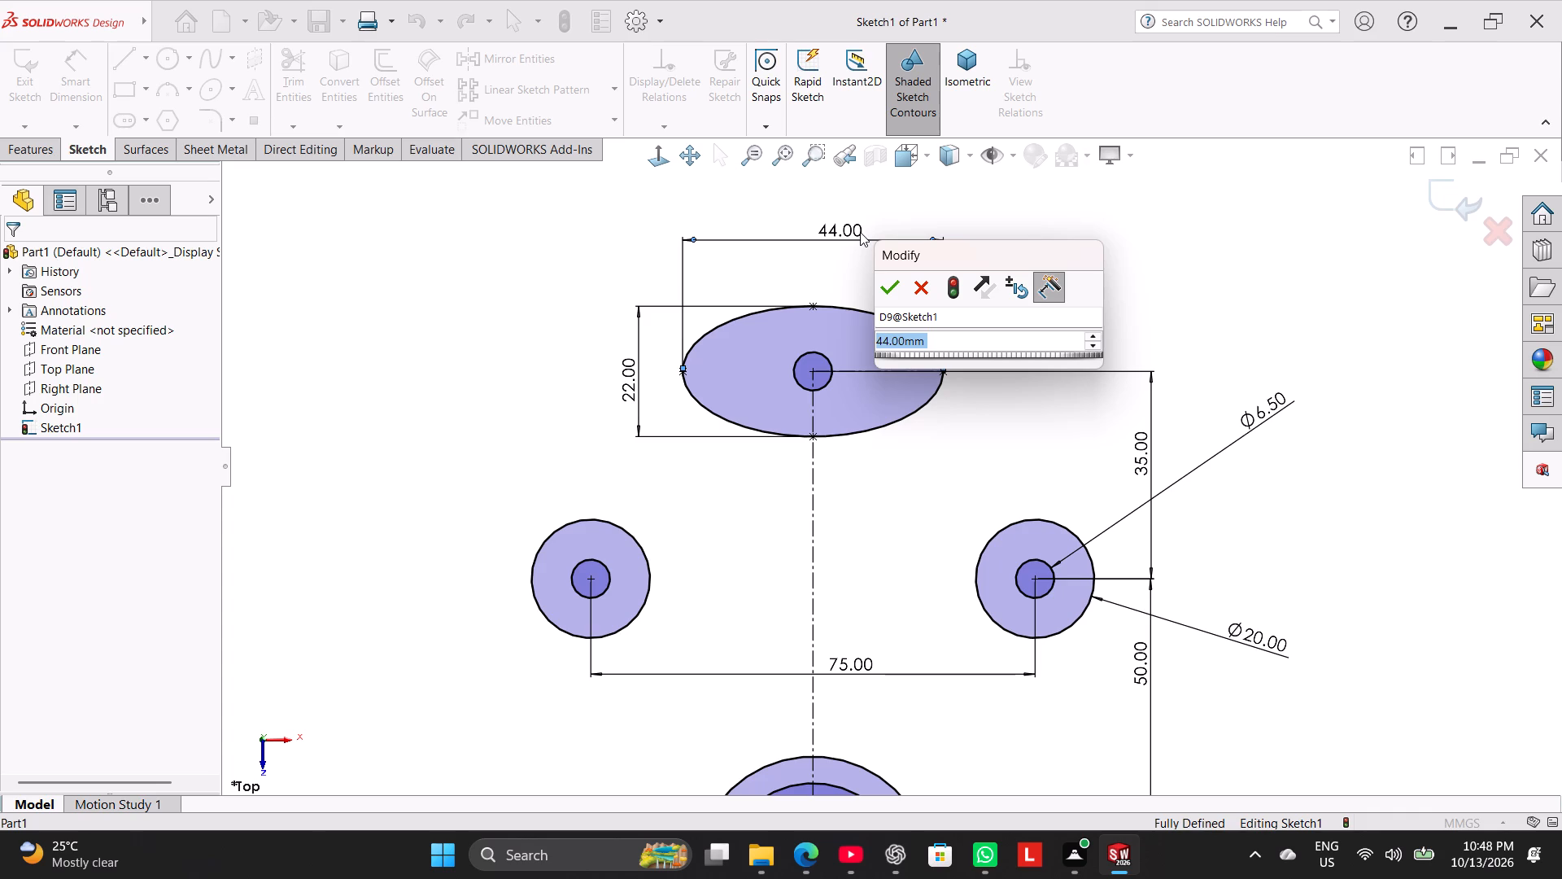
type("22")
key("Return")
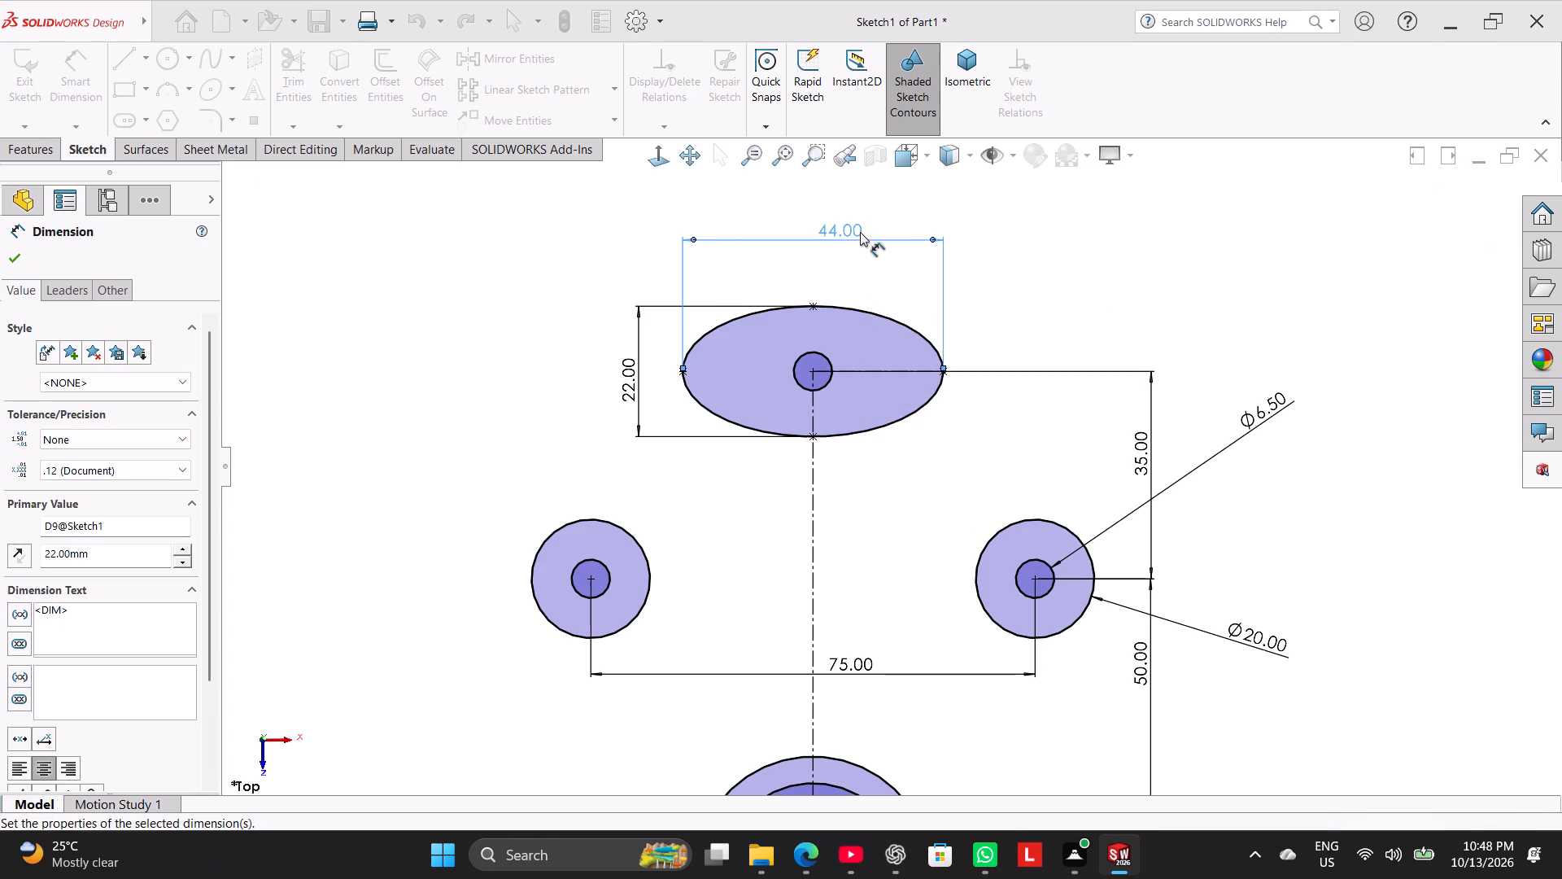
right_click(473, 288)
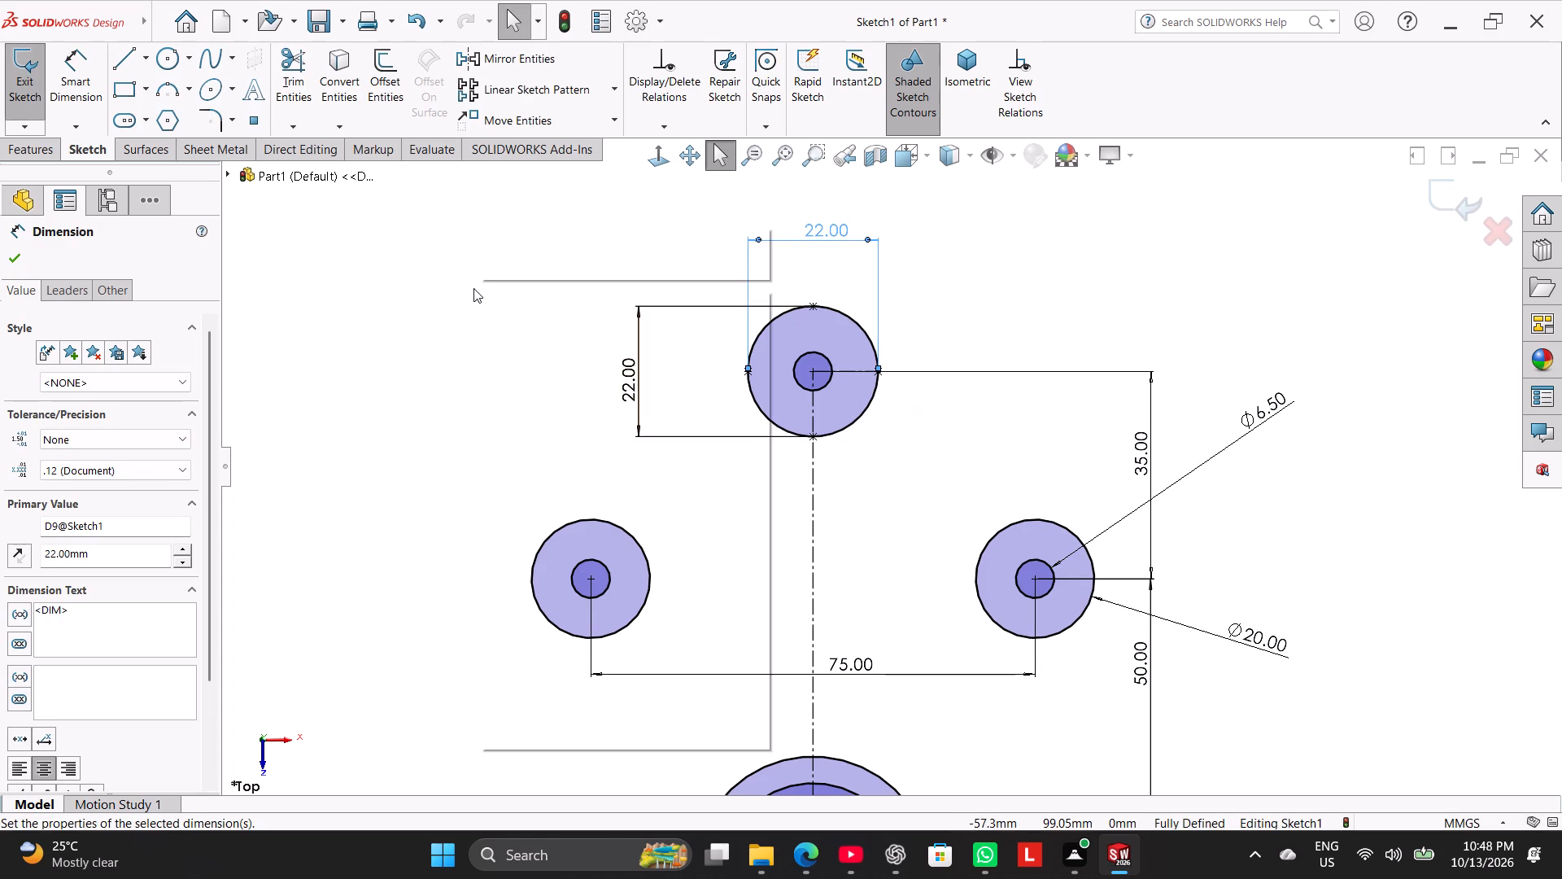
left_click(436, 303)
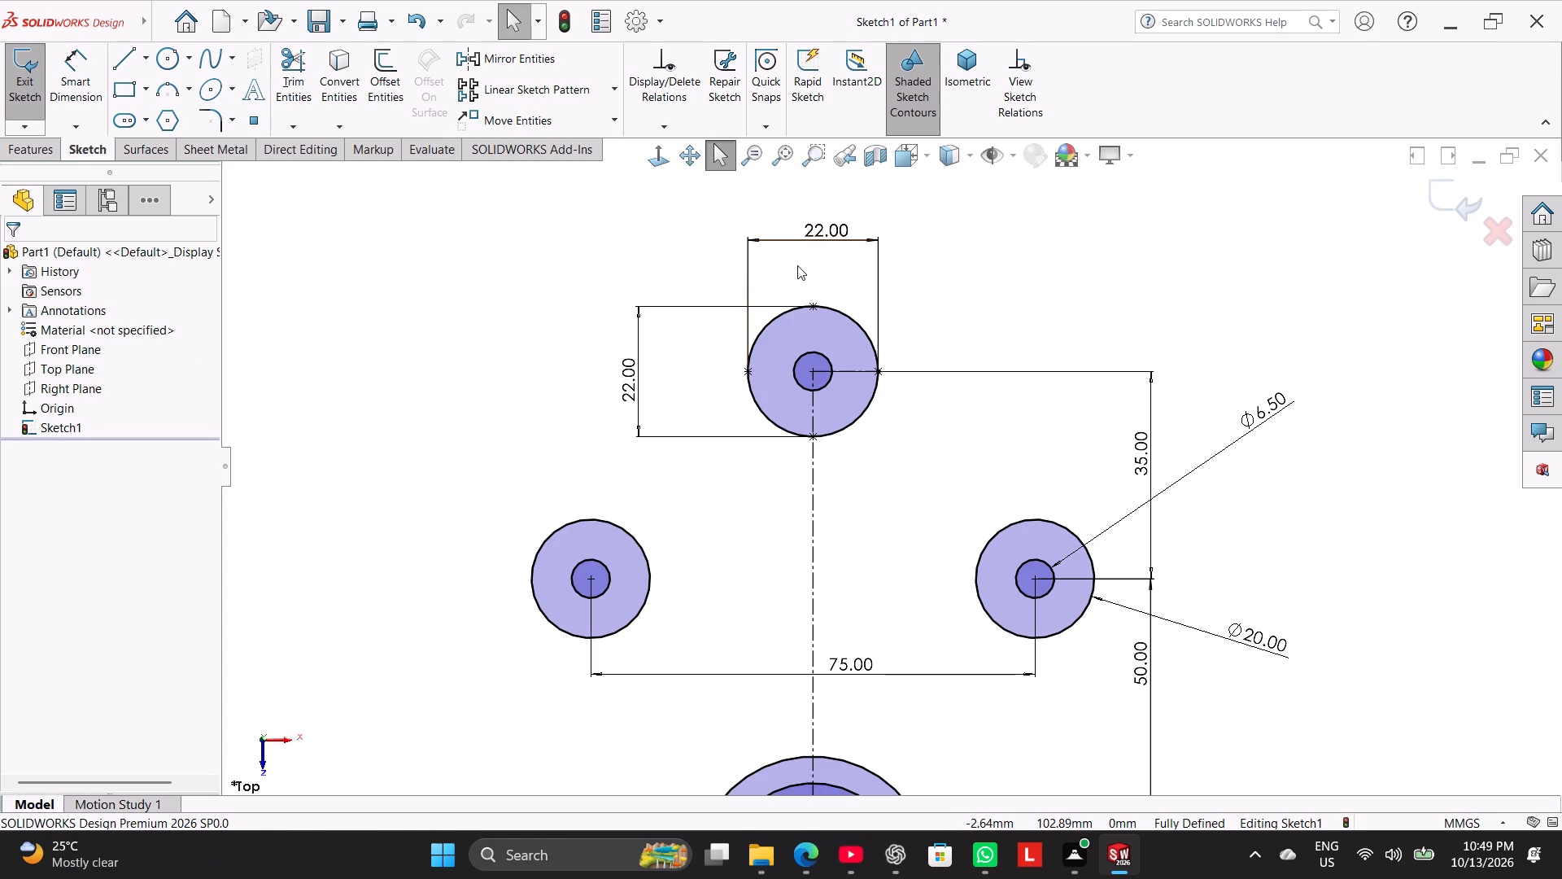
Delete the ellipse's width and height dimensions and the ellipse itself around the uppermost hole.
right_click(815, 226)
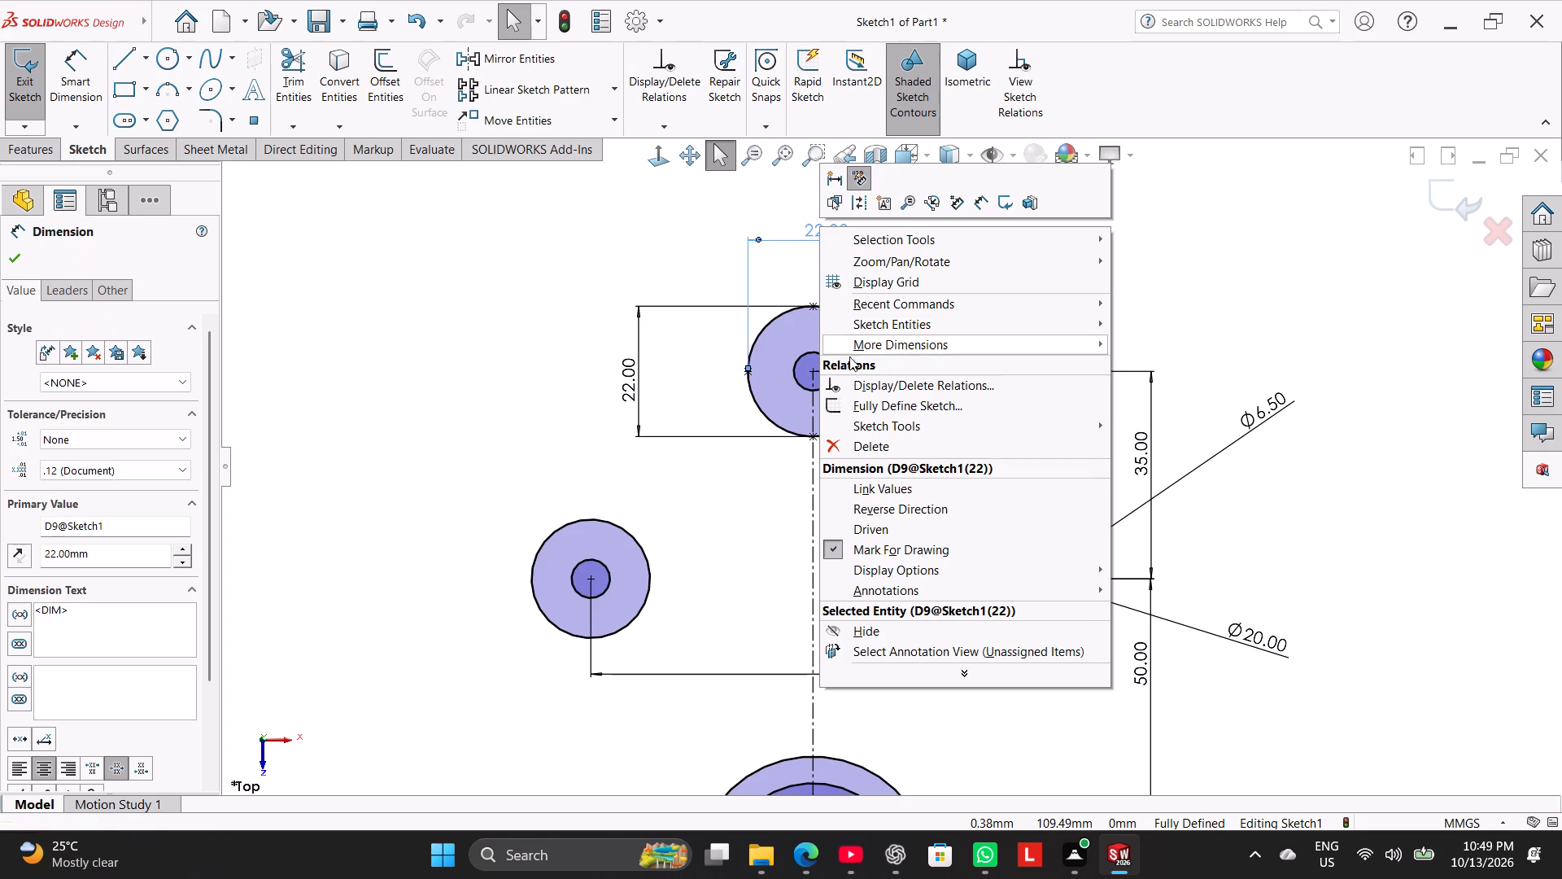
left_click(864, 444)
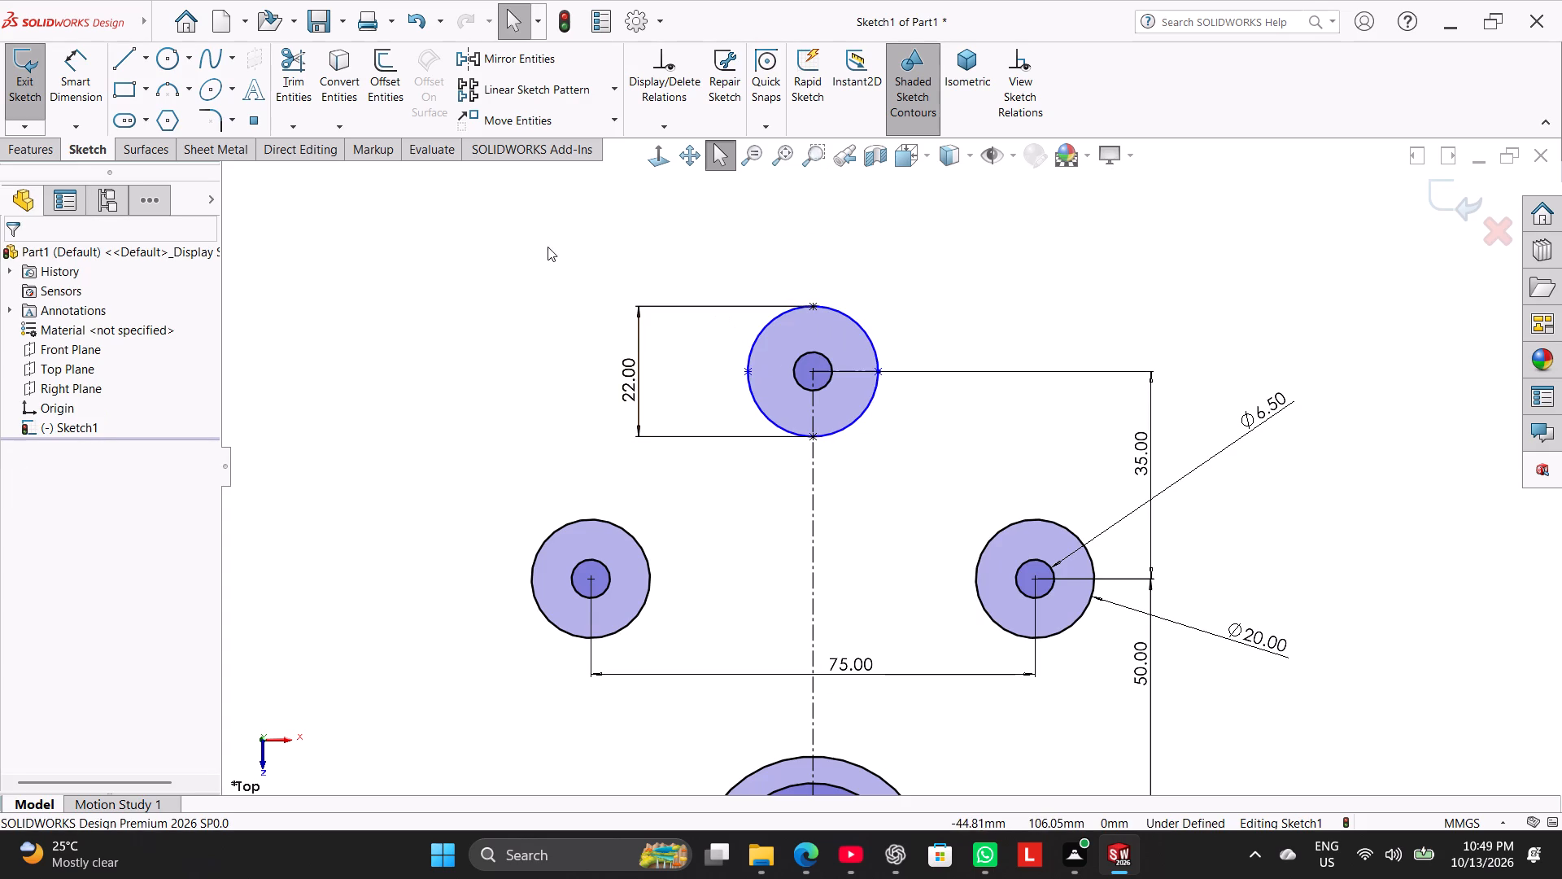
right_click(696, 309)
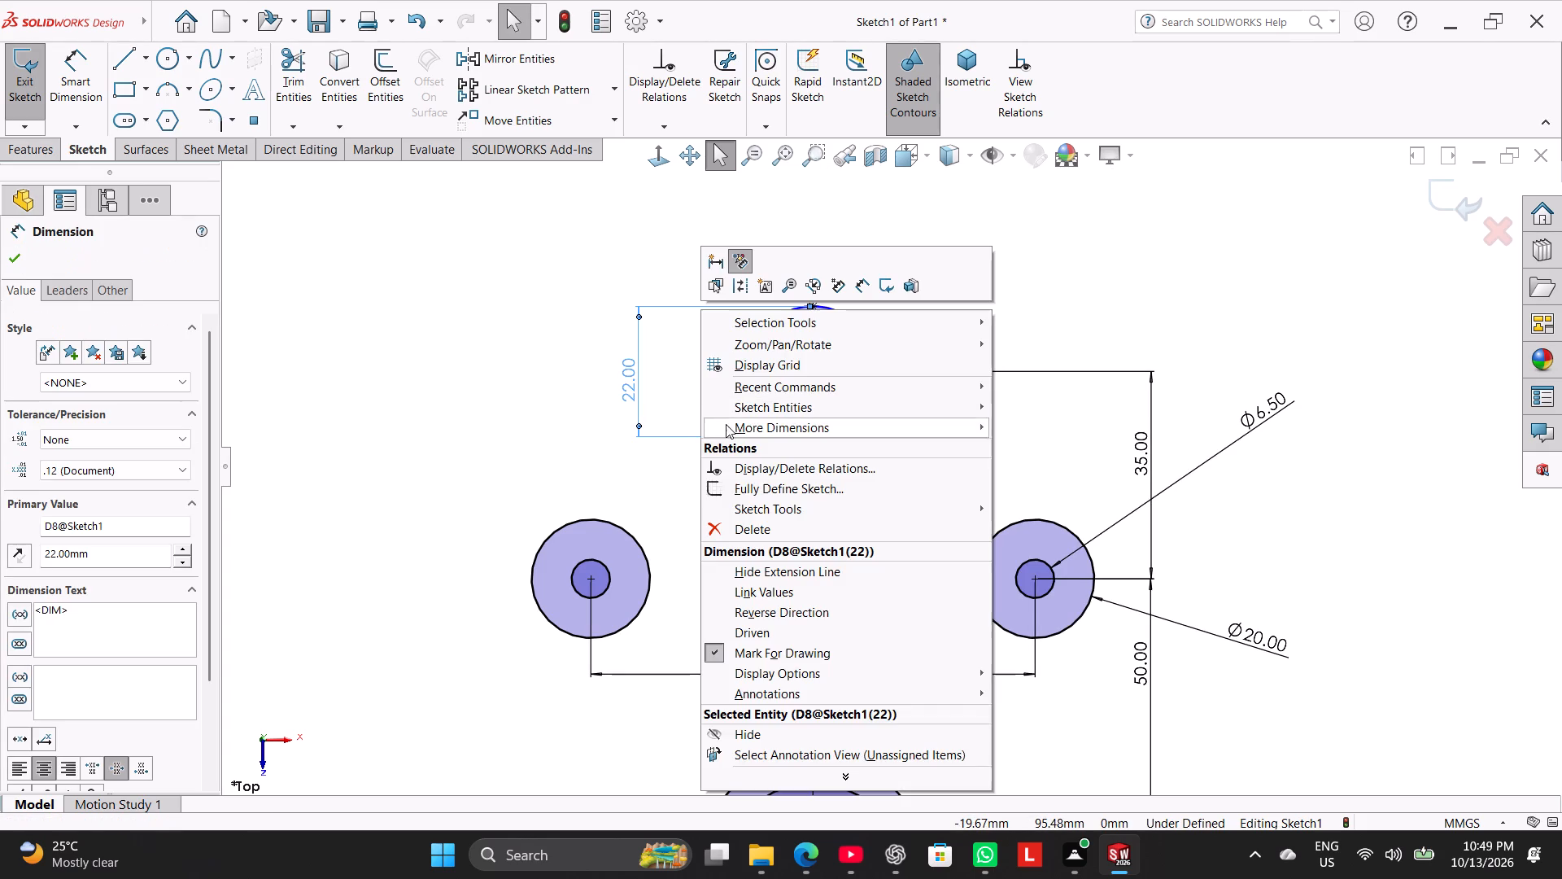
left_click(756, 524)
right_click(758, 330)
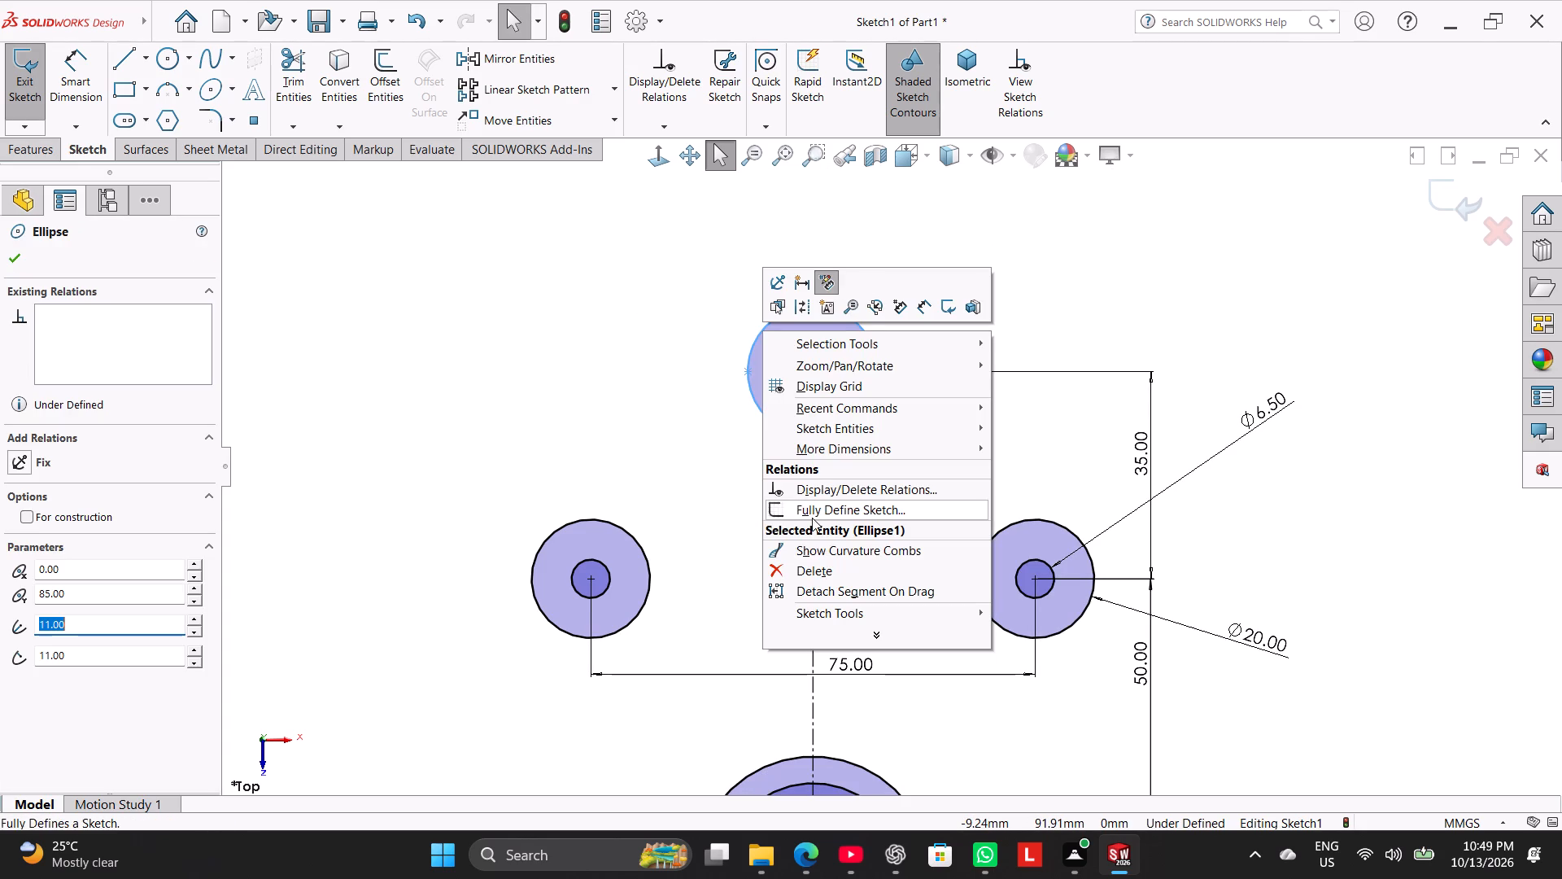
left_click(828, 565)
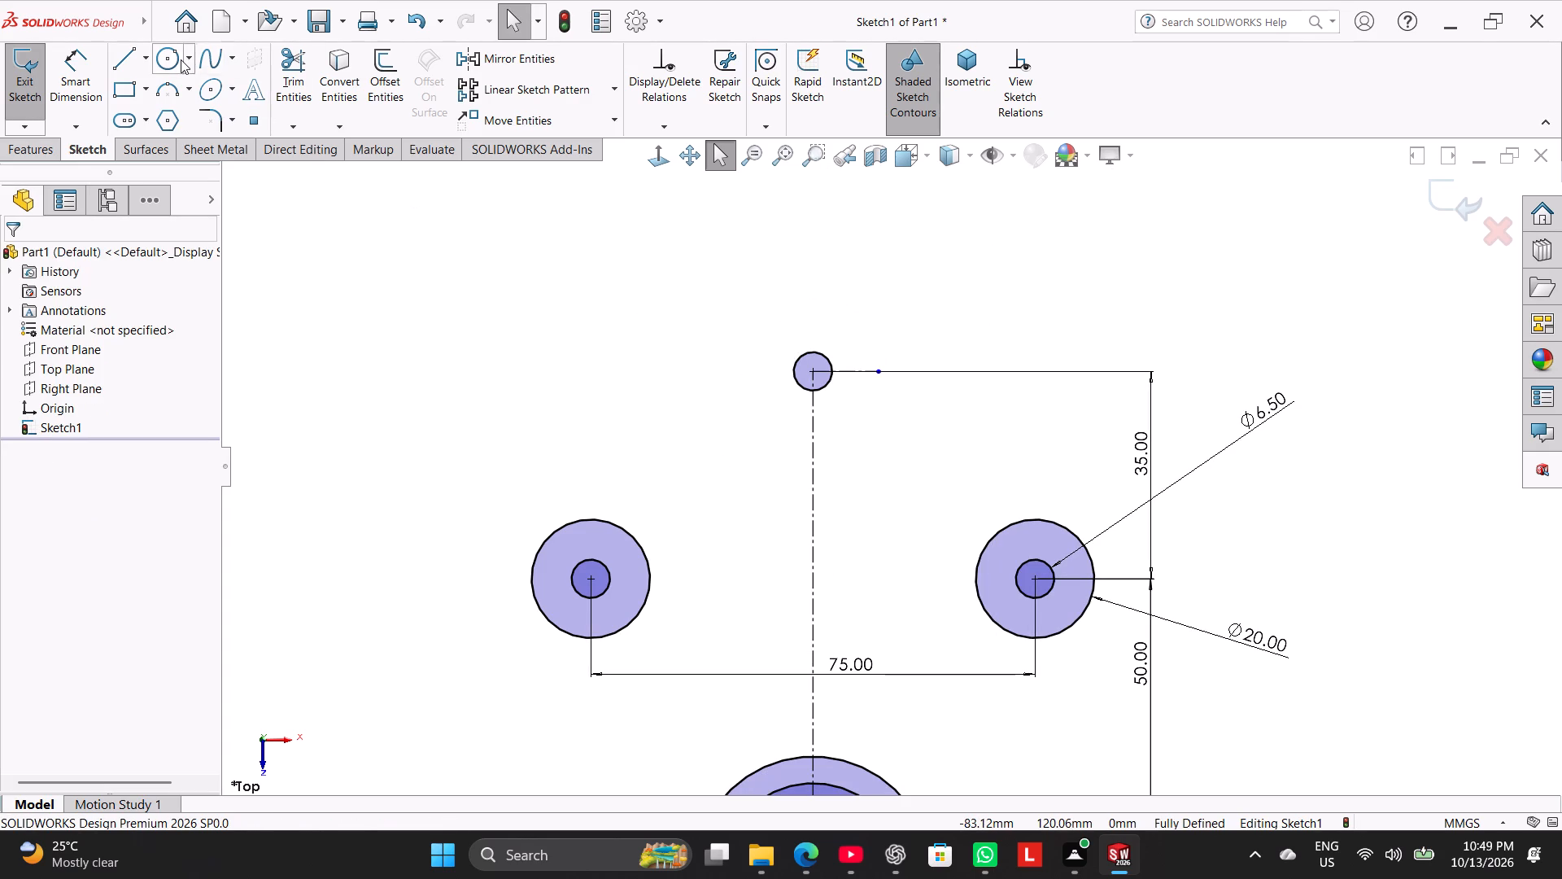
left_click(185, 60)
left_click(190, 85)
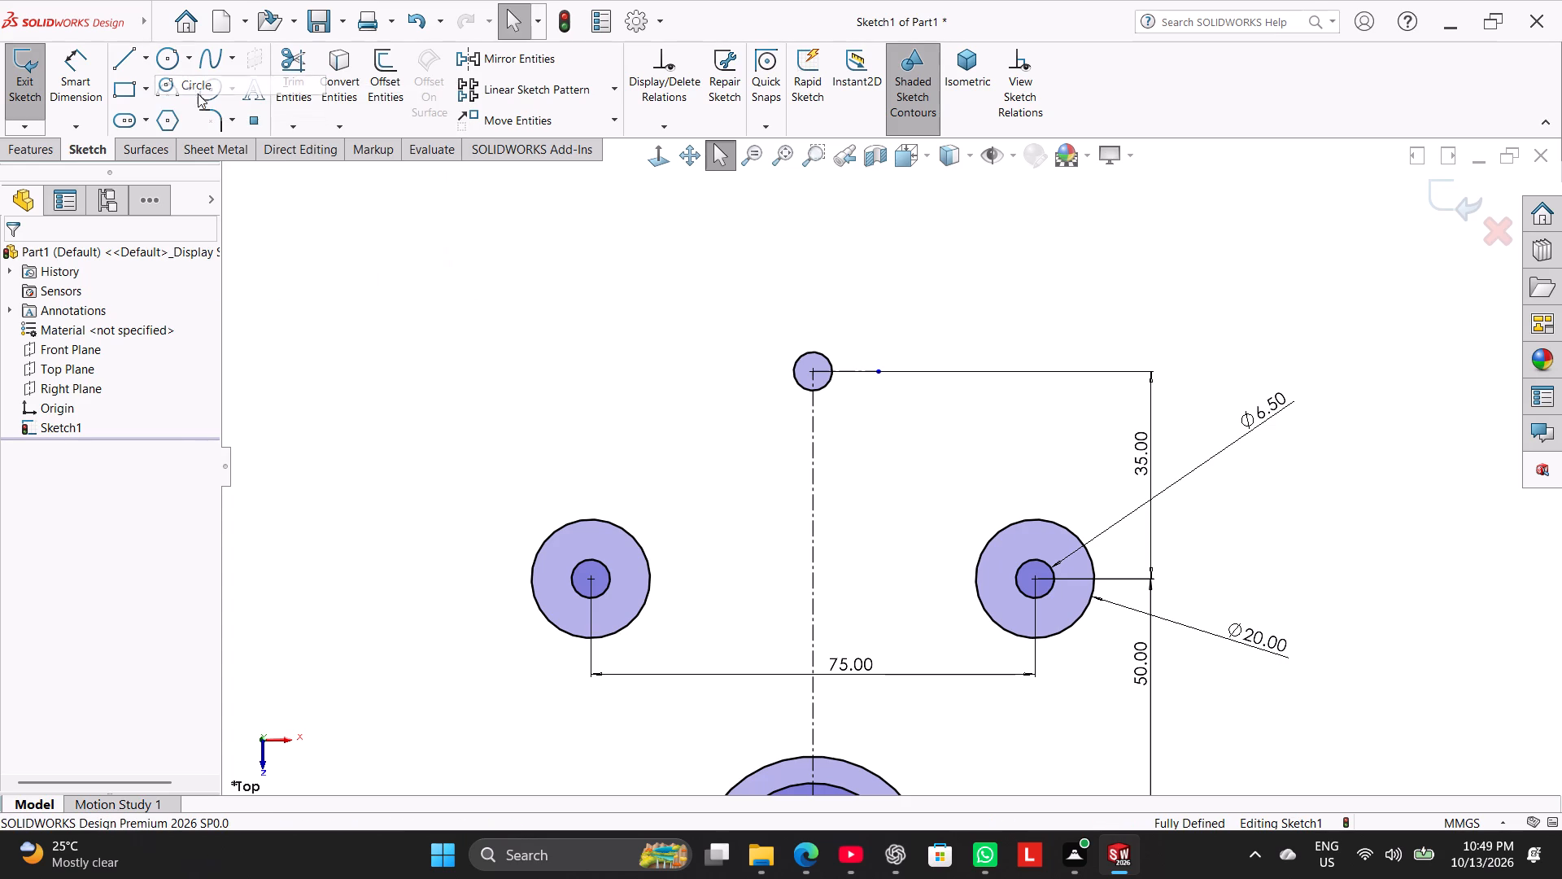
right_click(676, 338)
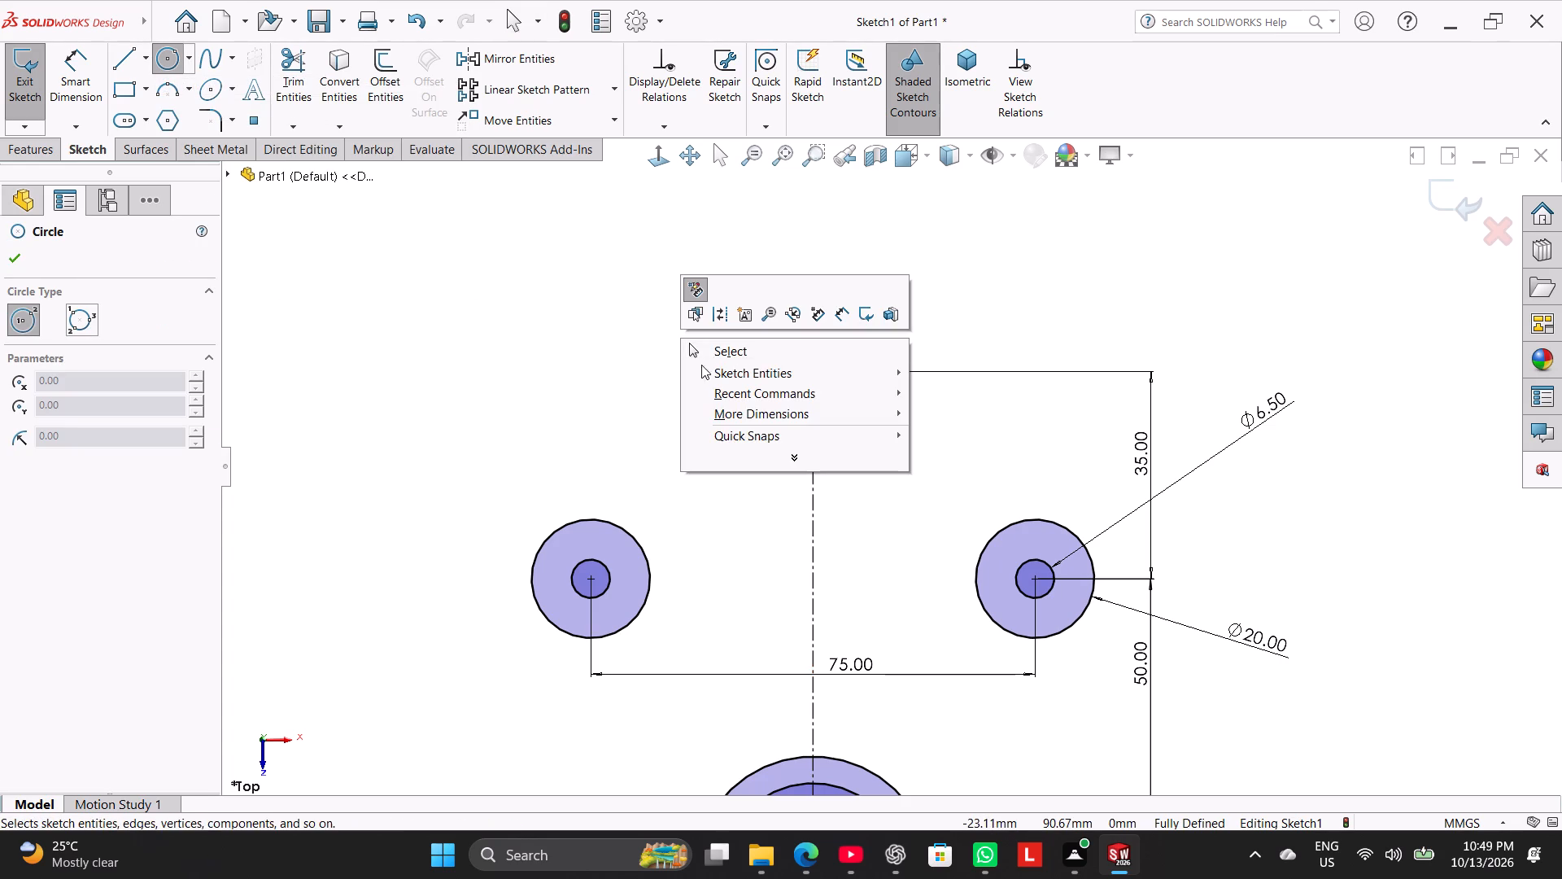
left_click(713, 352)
Delete the short horizontal centerline extending from the uppermost hole's centre.
right_click(874, 370)
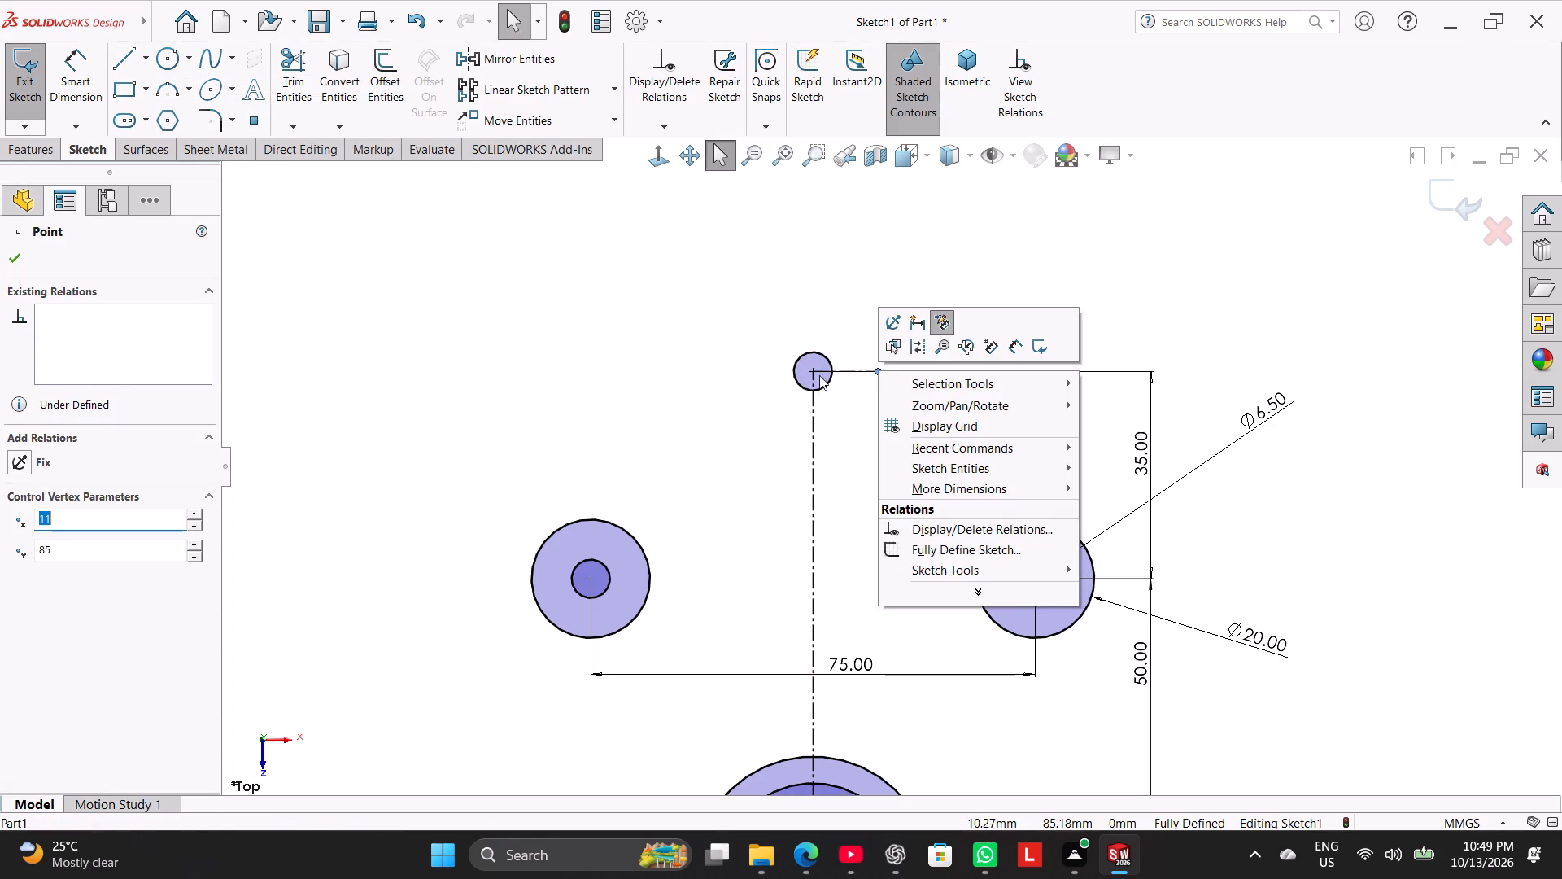
left_click(747, 343)
right_click(858, 372)
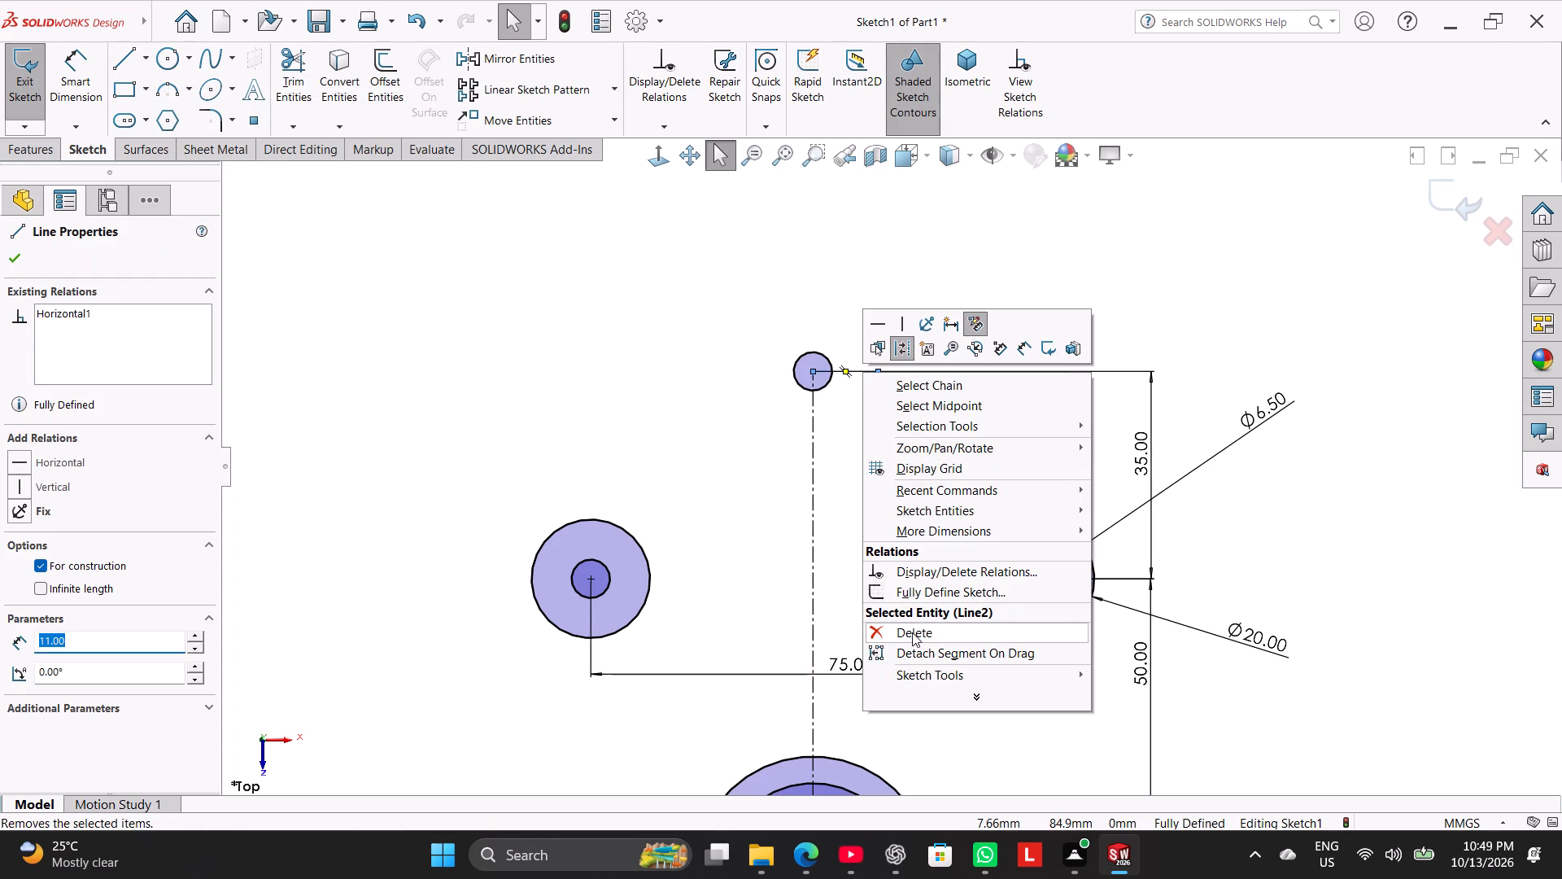
left_click(912, 632)
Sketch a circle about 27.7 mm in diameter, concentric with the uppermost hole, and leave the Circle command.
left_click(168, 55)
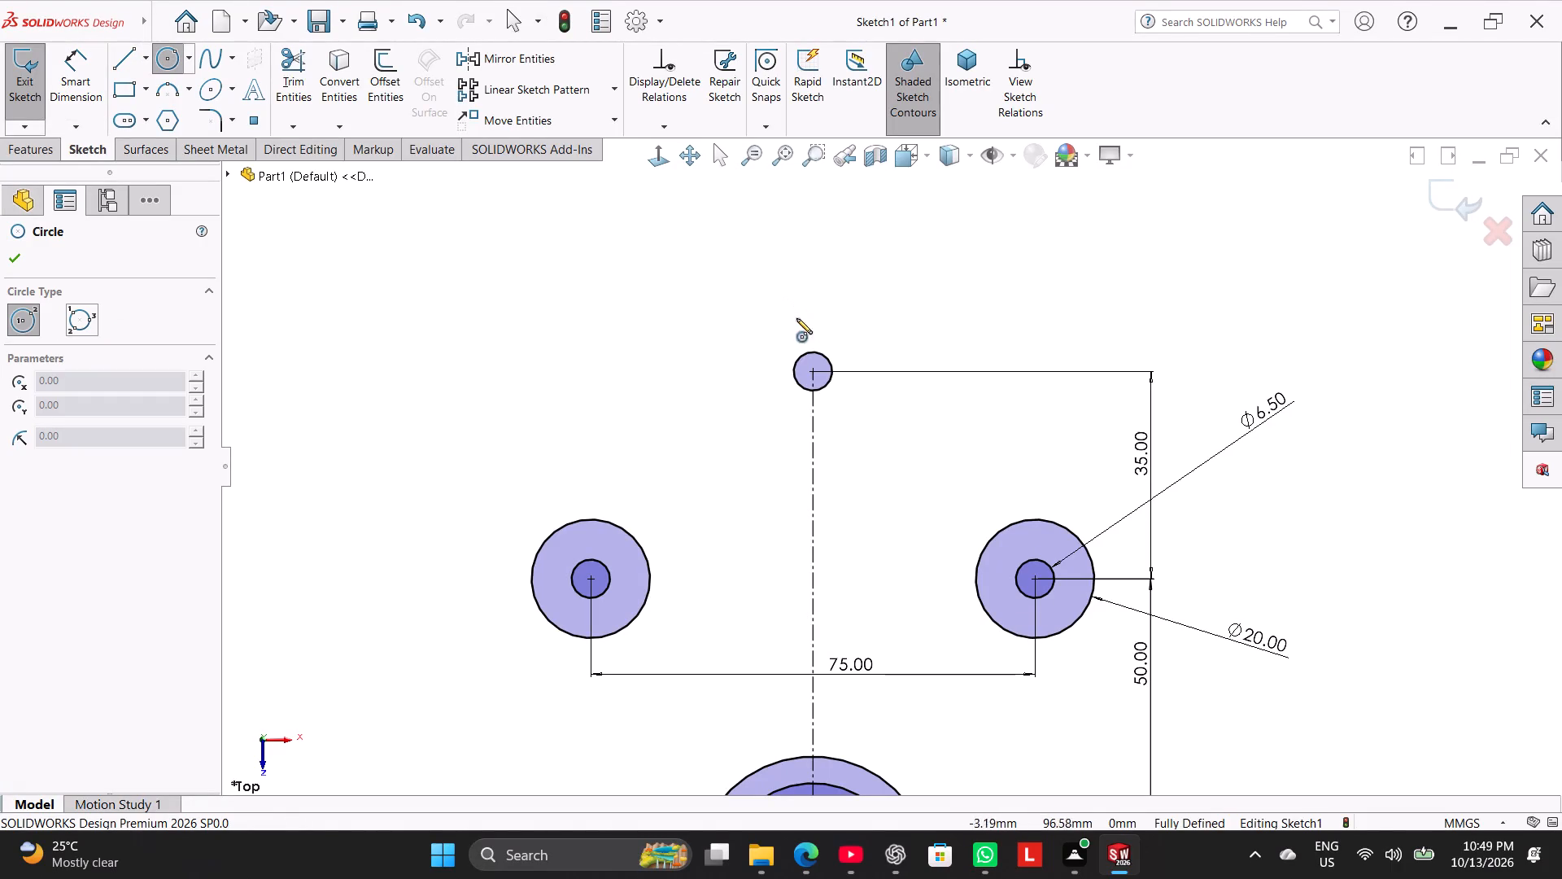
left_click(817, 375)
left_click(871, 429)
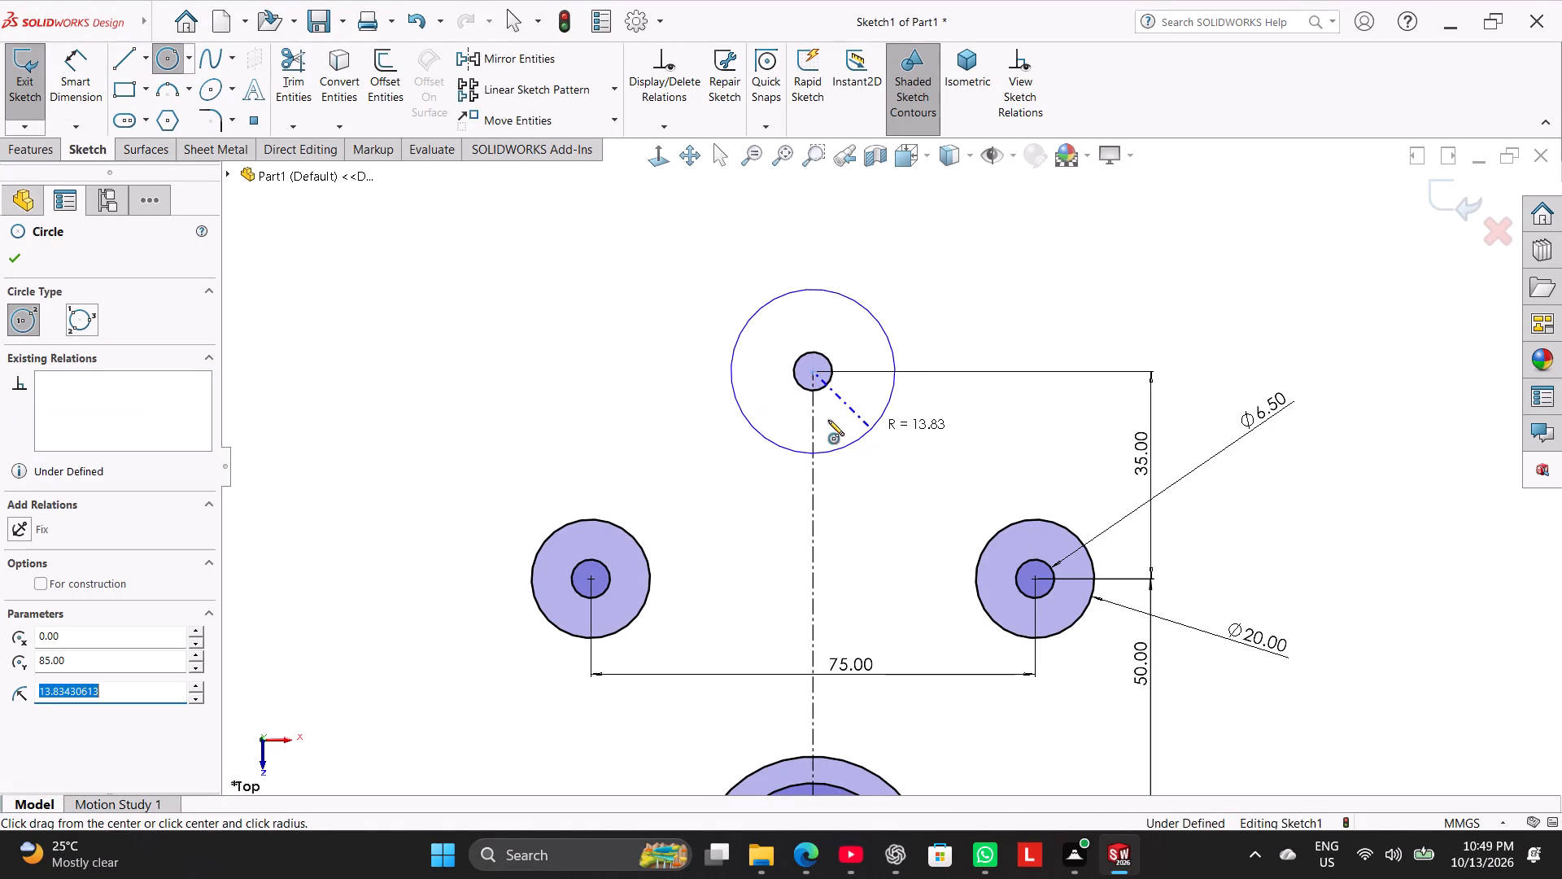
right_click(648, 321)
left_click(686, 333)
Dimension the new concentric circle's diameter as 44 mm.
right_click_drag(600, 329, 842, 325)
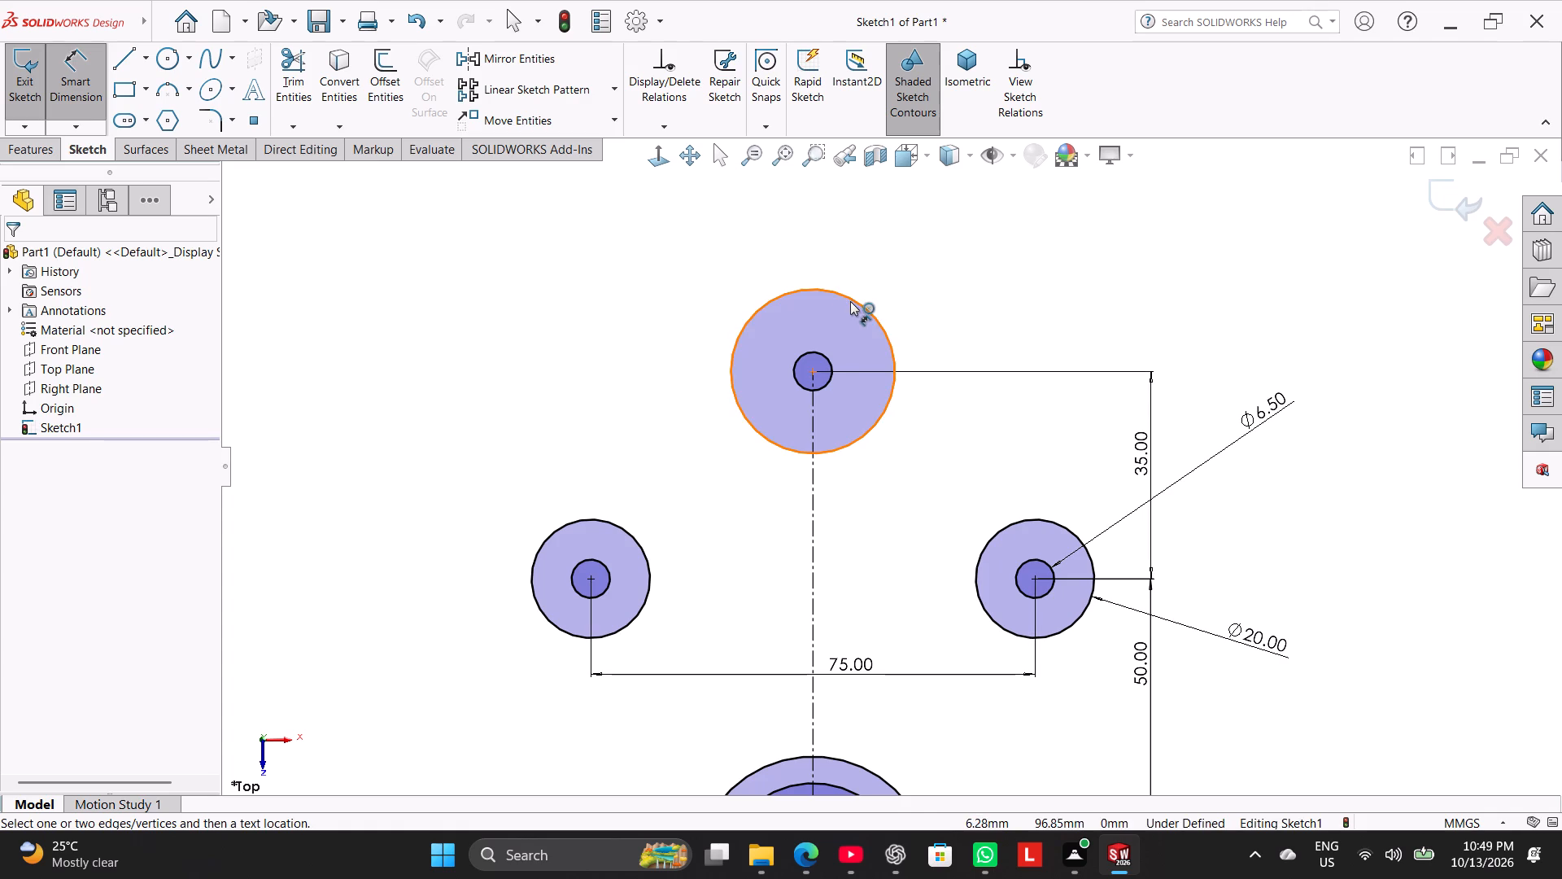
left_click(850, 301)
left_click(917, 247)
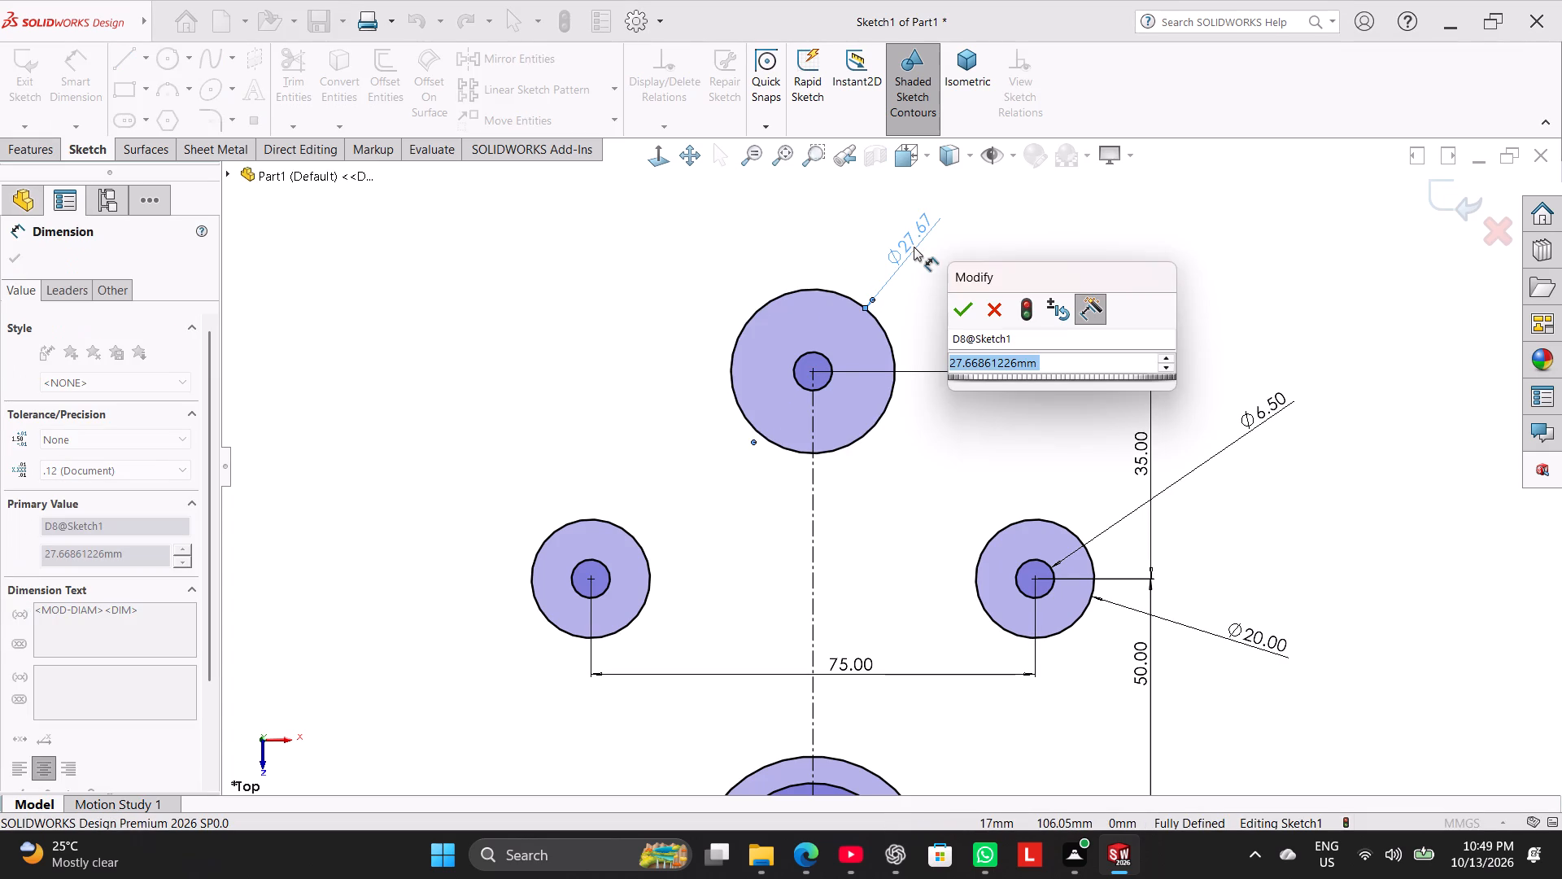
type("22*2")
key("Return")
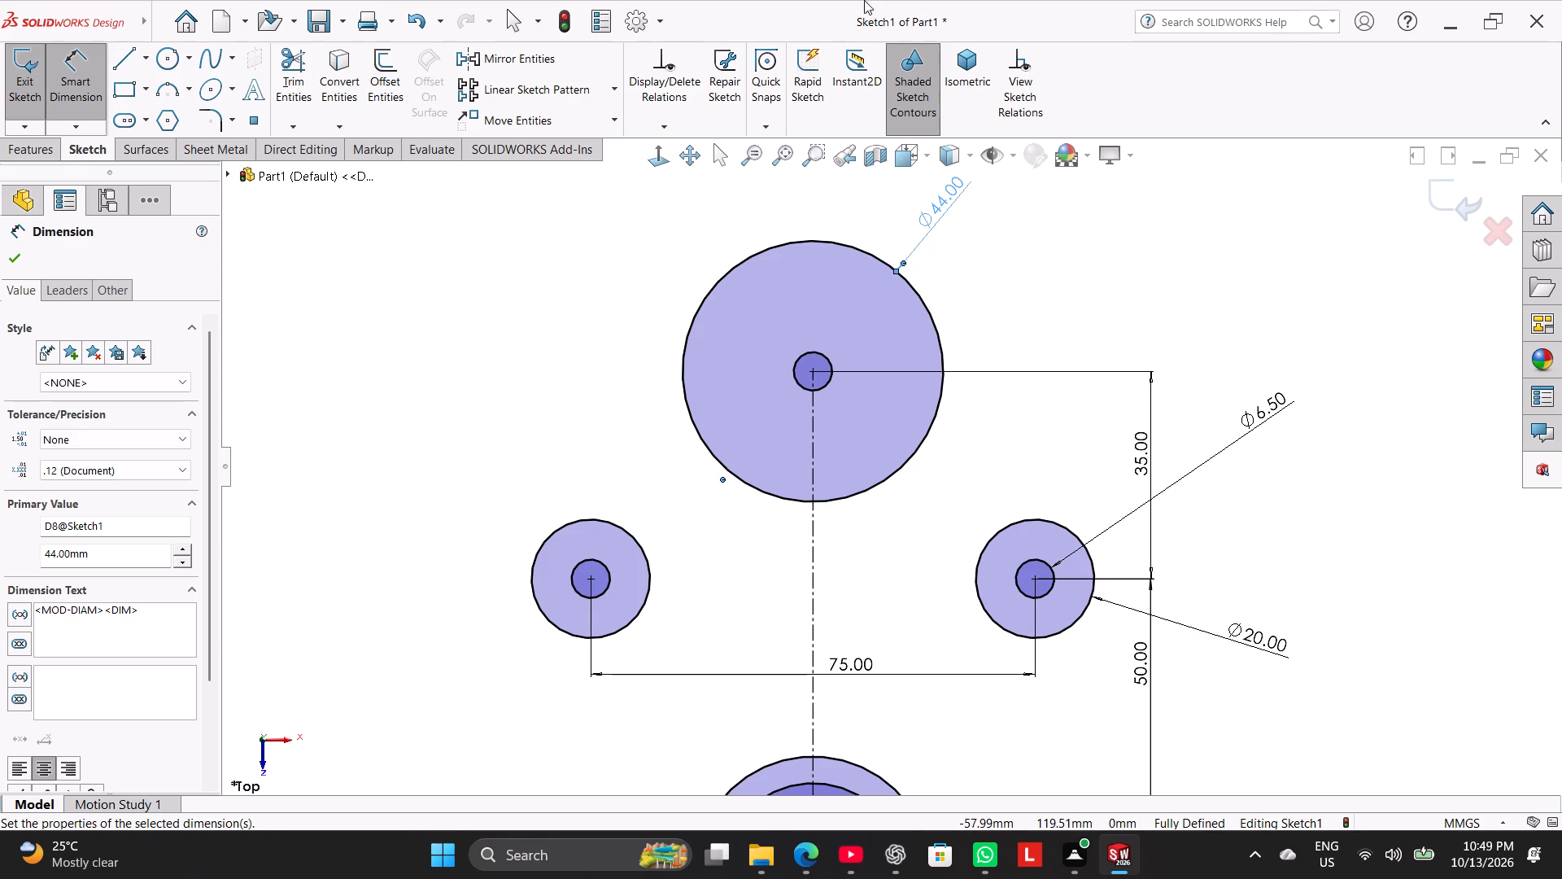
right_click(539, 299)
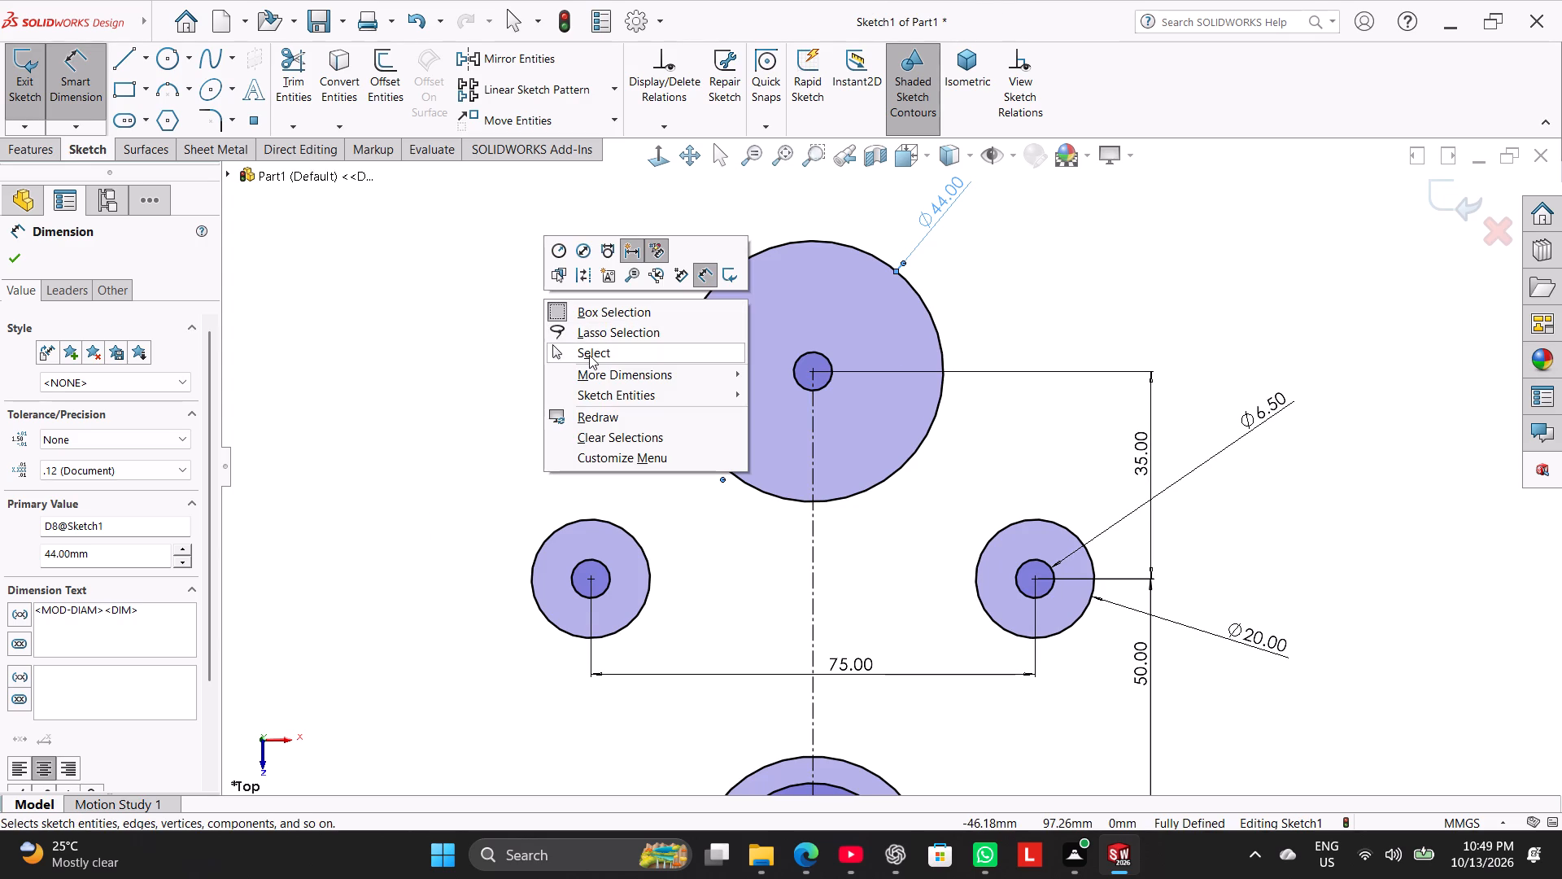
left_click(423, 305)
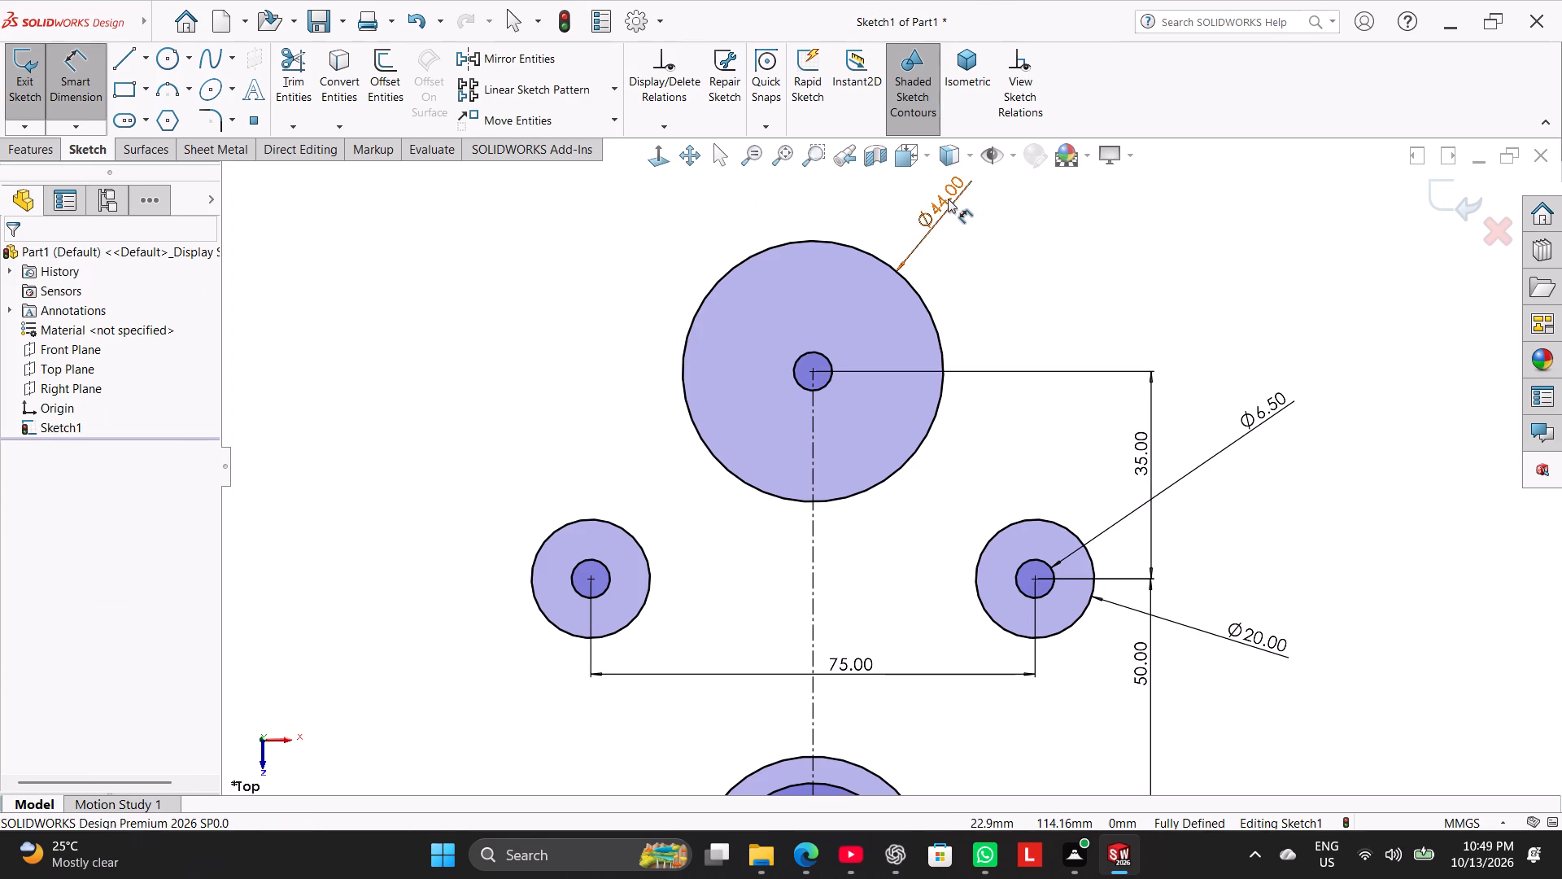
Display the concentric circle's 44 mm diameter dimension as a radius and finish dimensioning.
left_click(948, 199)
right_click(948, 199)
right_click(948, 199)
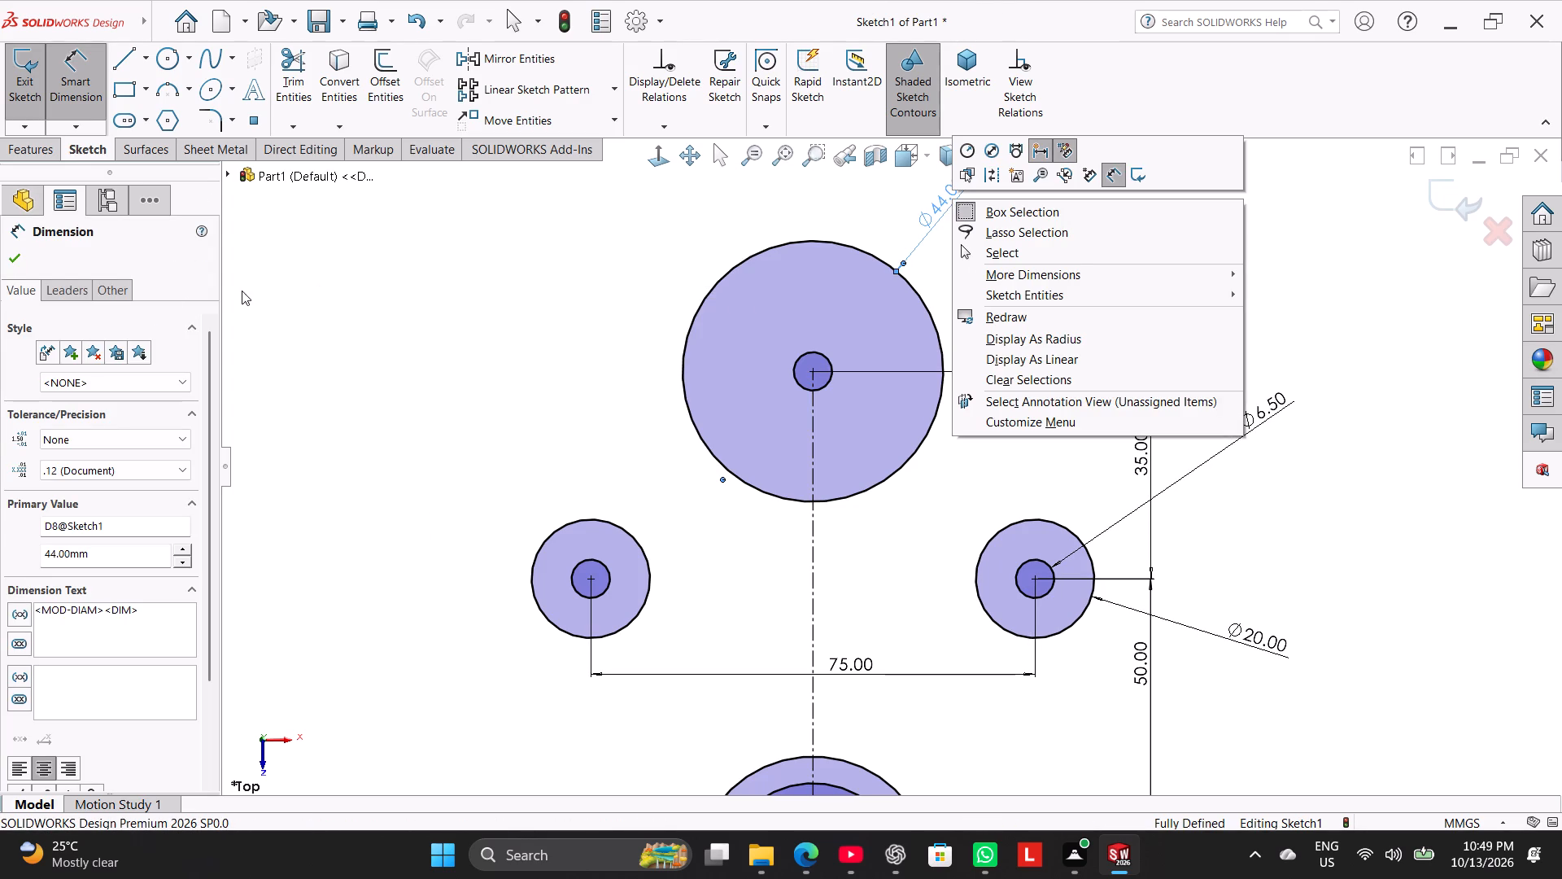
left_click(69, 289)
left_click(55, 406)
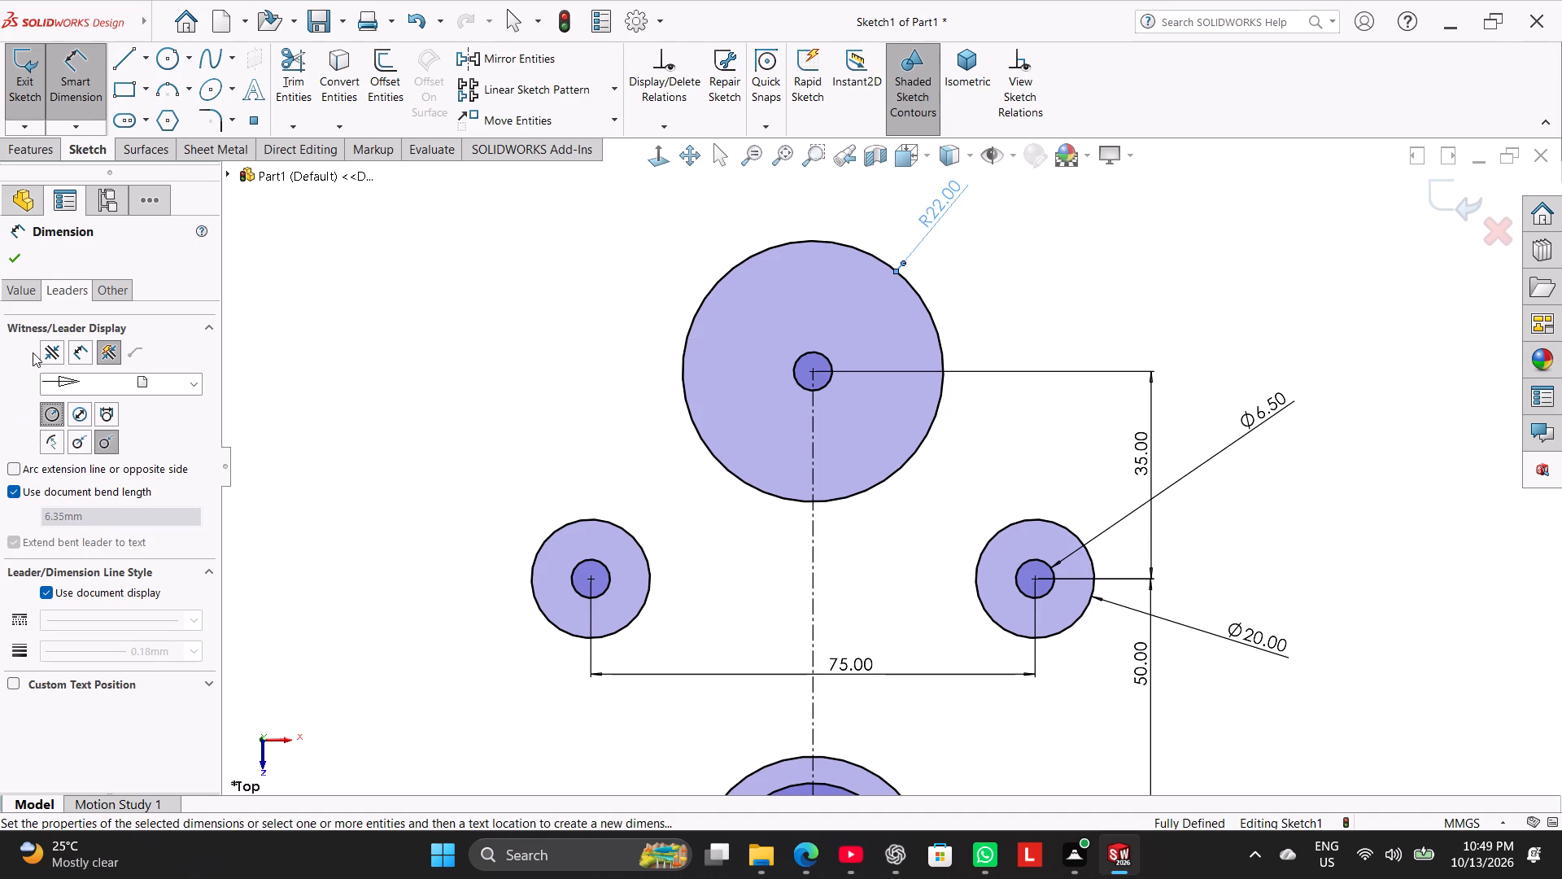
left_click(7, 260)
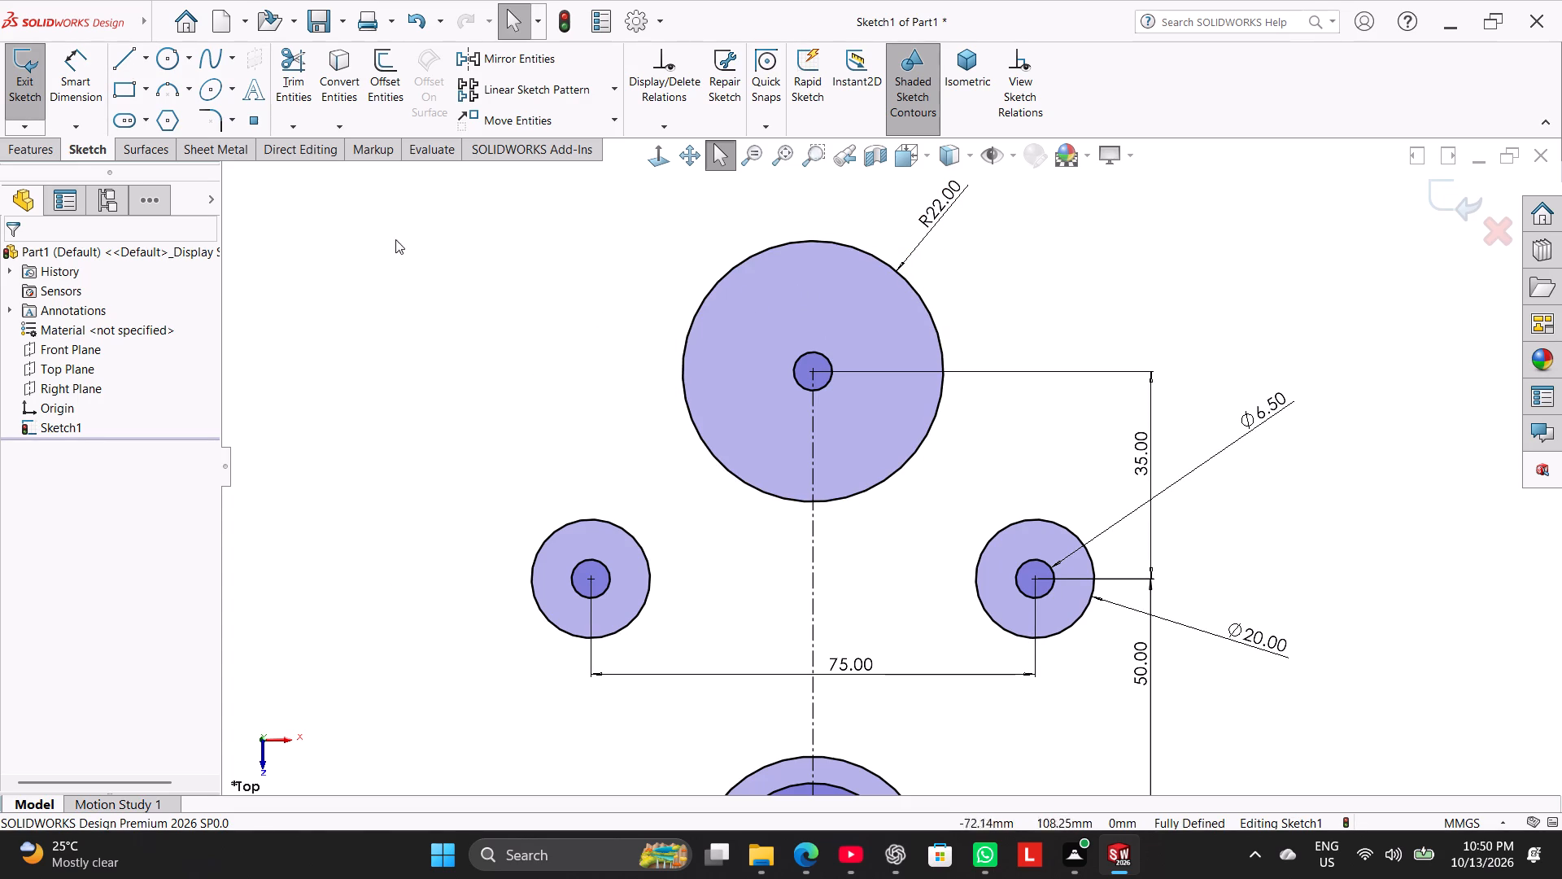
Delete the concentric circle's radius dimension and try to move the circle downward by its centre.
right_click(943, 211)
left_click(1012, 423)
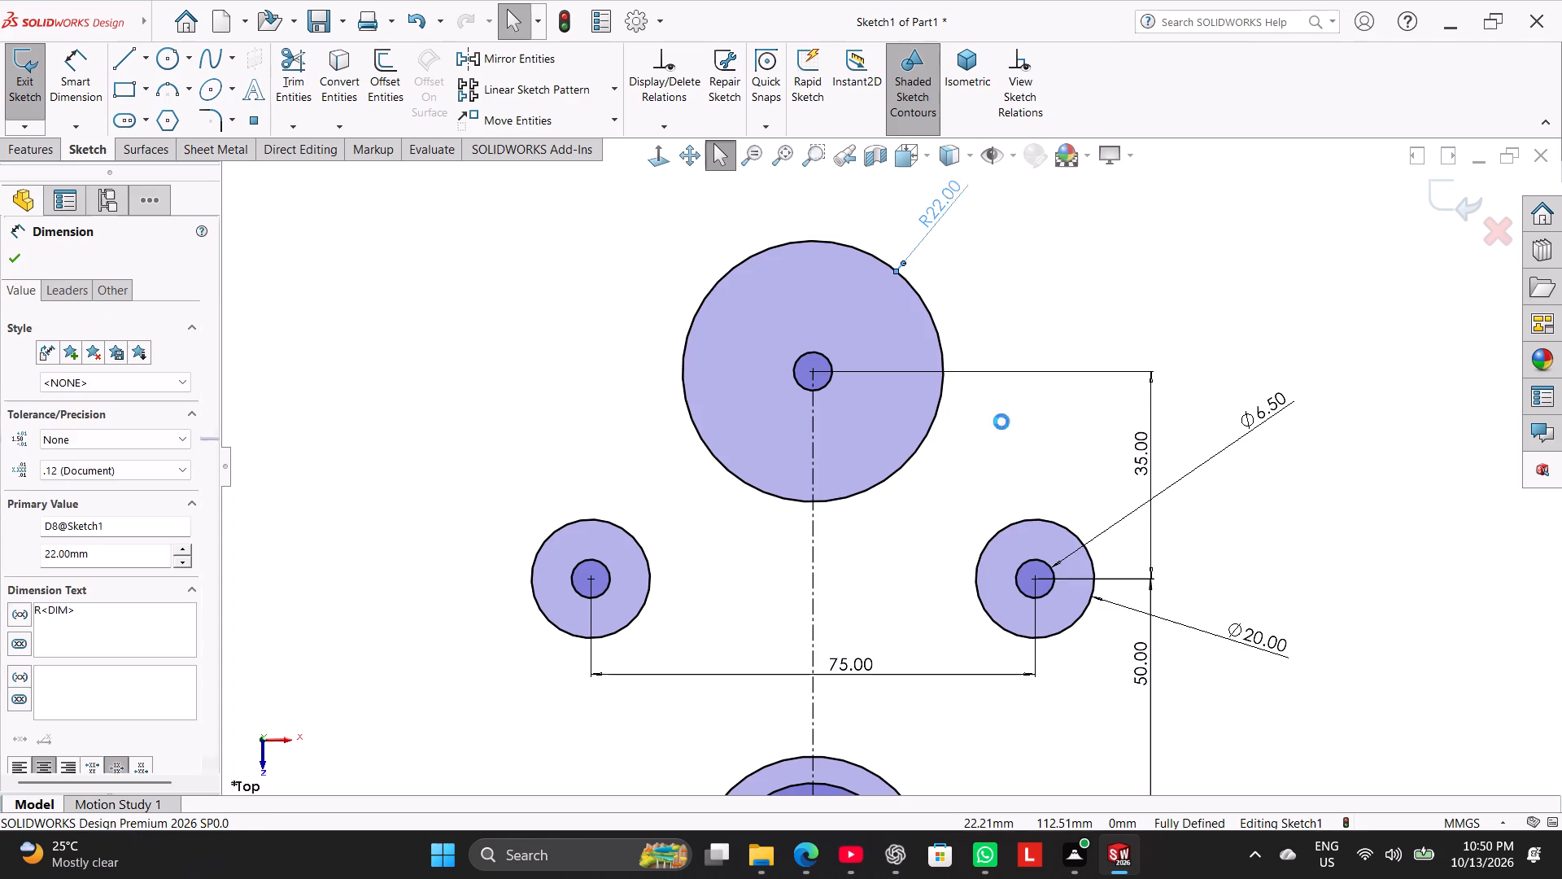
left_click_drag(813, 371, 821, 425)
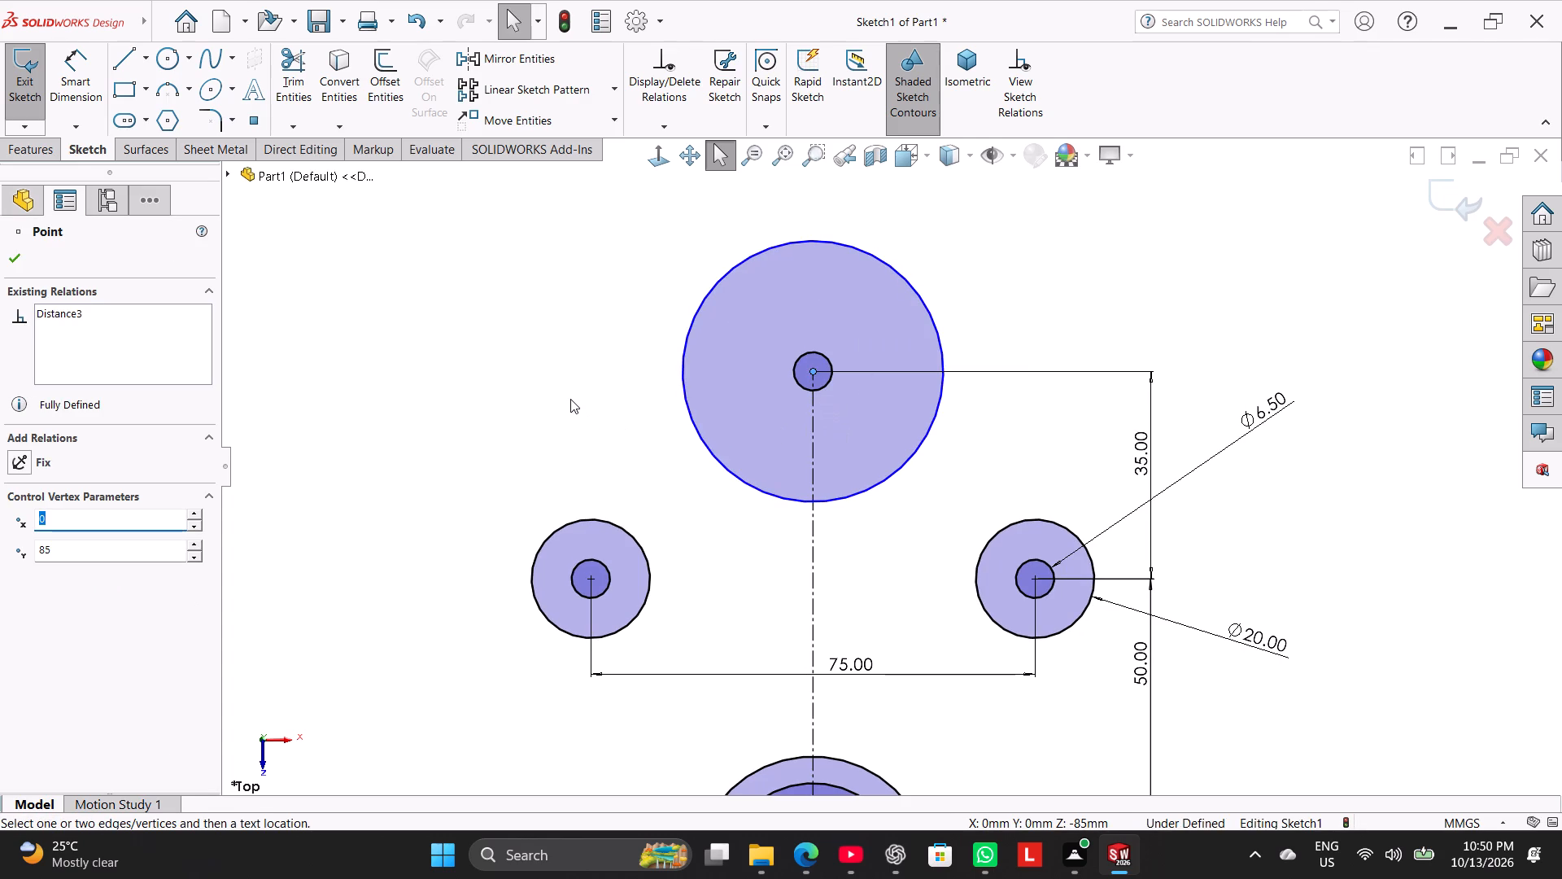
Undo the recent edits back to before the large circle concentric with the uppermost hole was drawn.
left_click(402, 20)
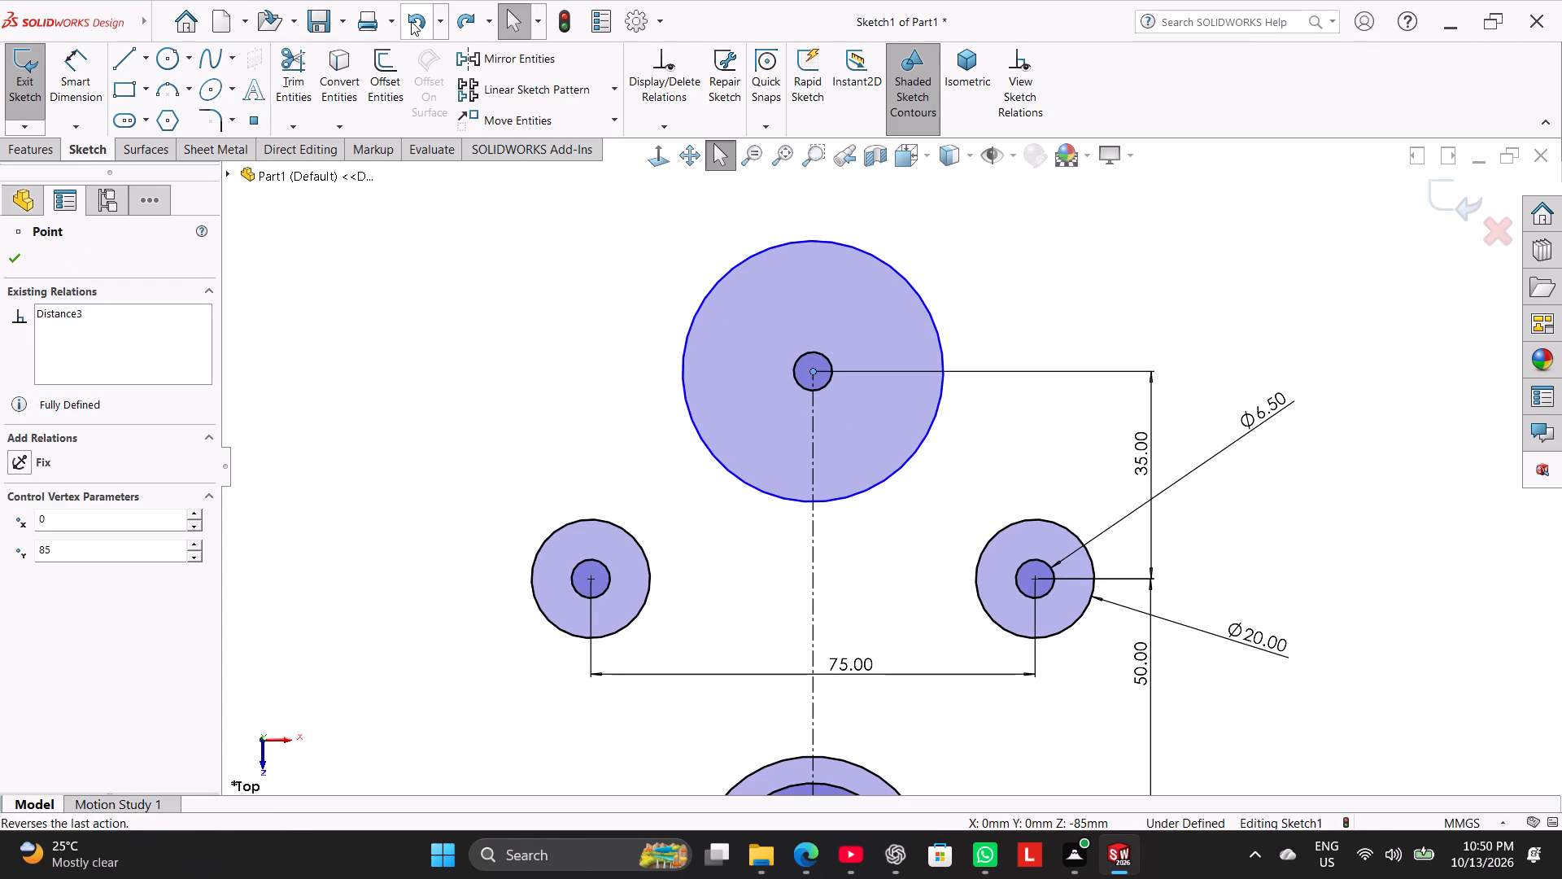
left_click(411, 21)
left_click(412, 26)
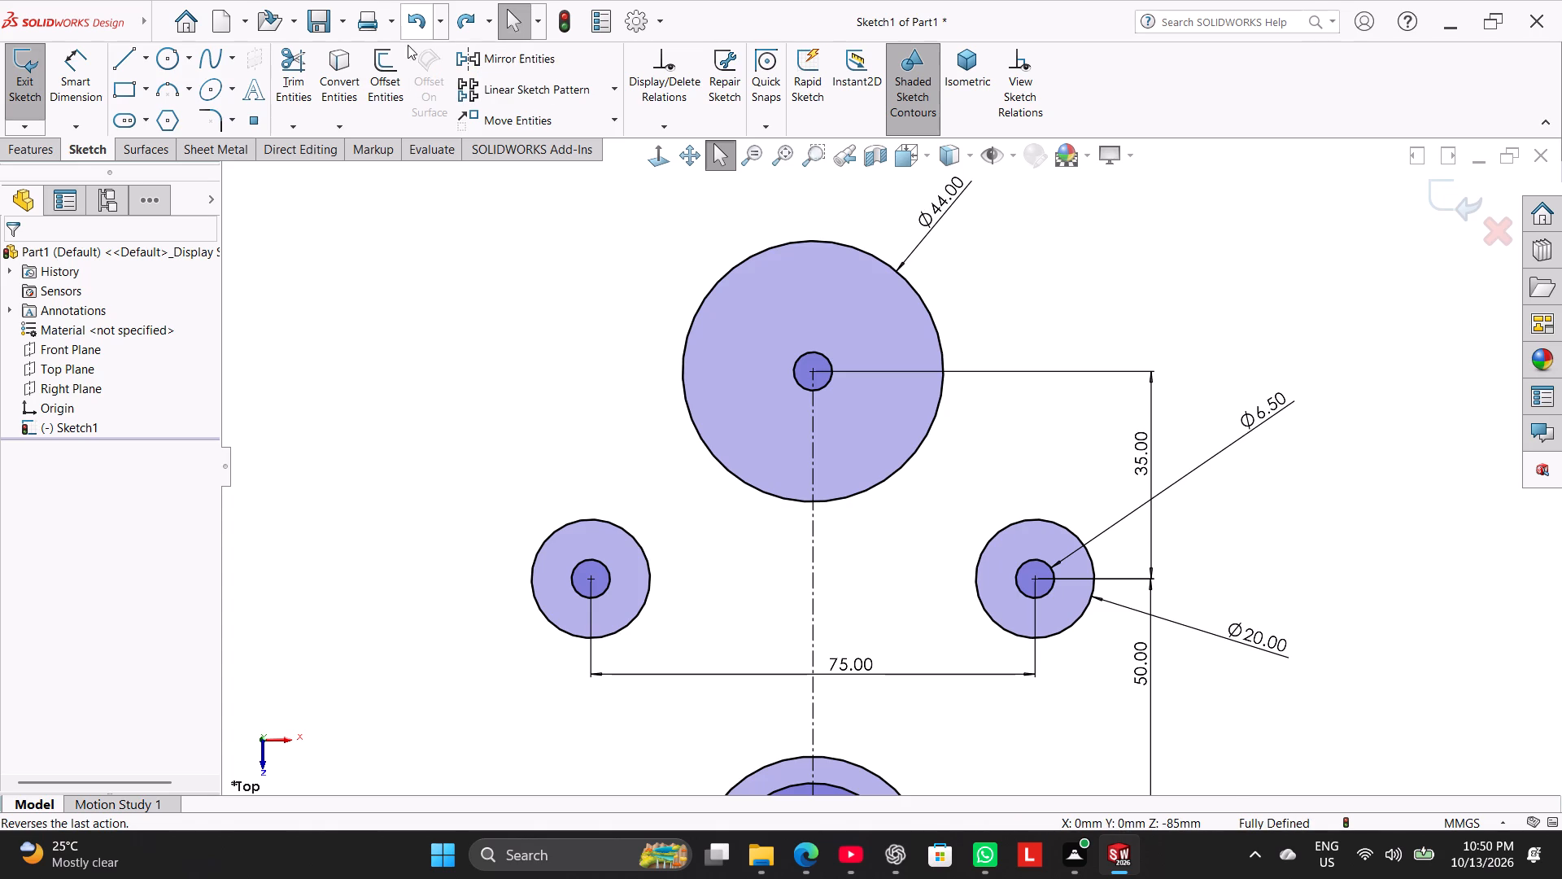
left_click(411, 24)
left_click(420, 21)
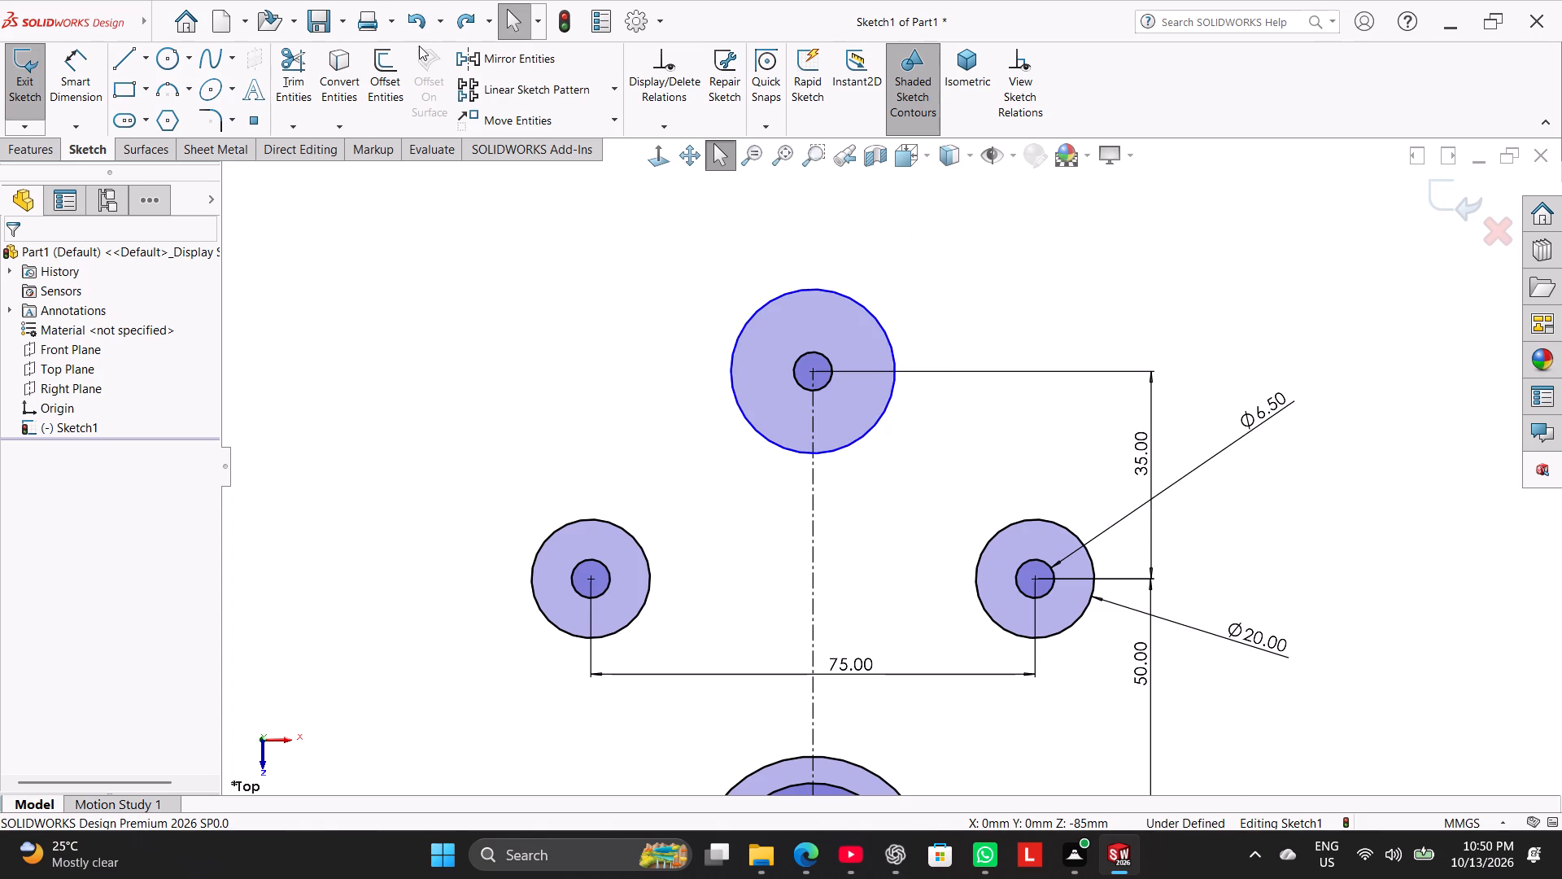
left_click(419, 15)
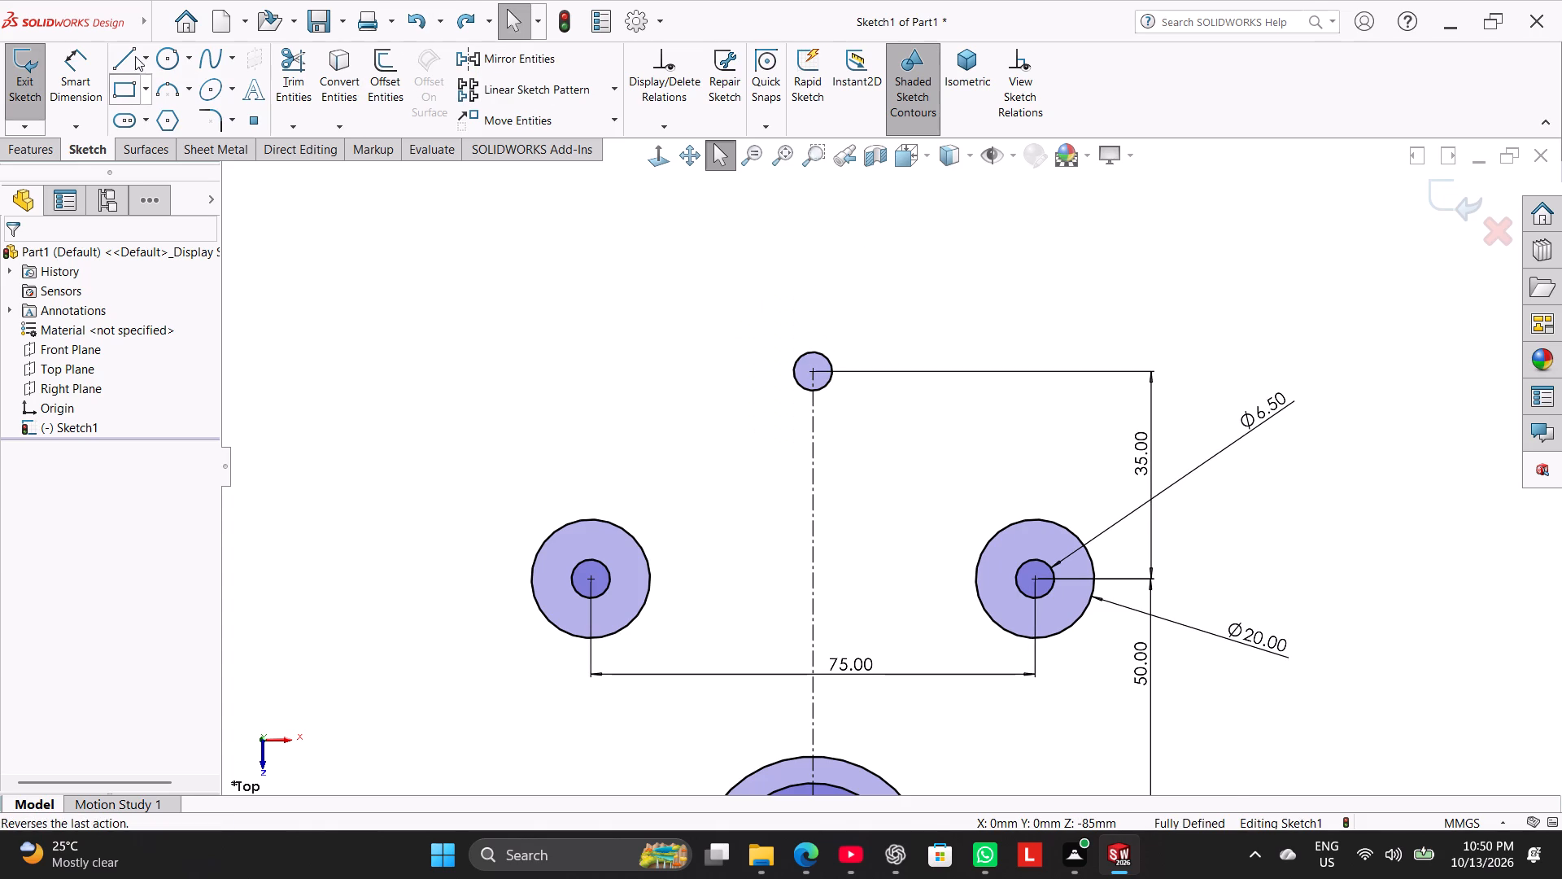
Sketch a circle of about 26 mm radius centred on the vertical centerline, about 12 mm below the uppermost hole's centre.
left_click(158, 56)
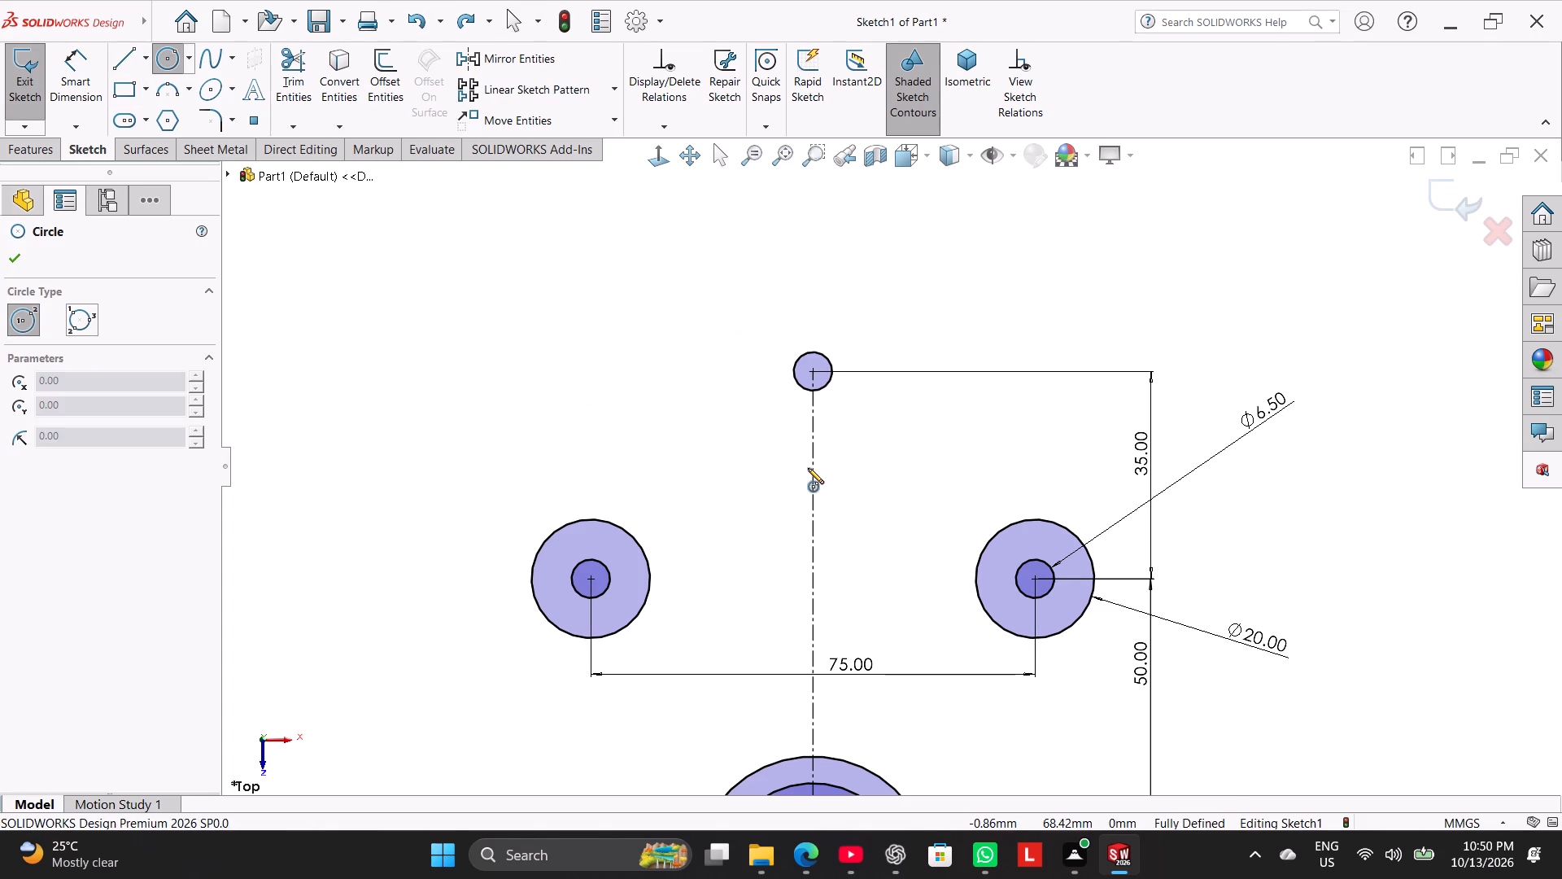
left_click(814, 444)
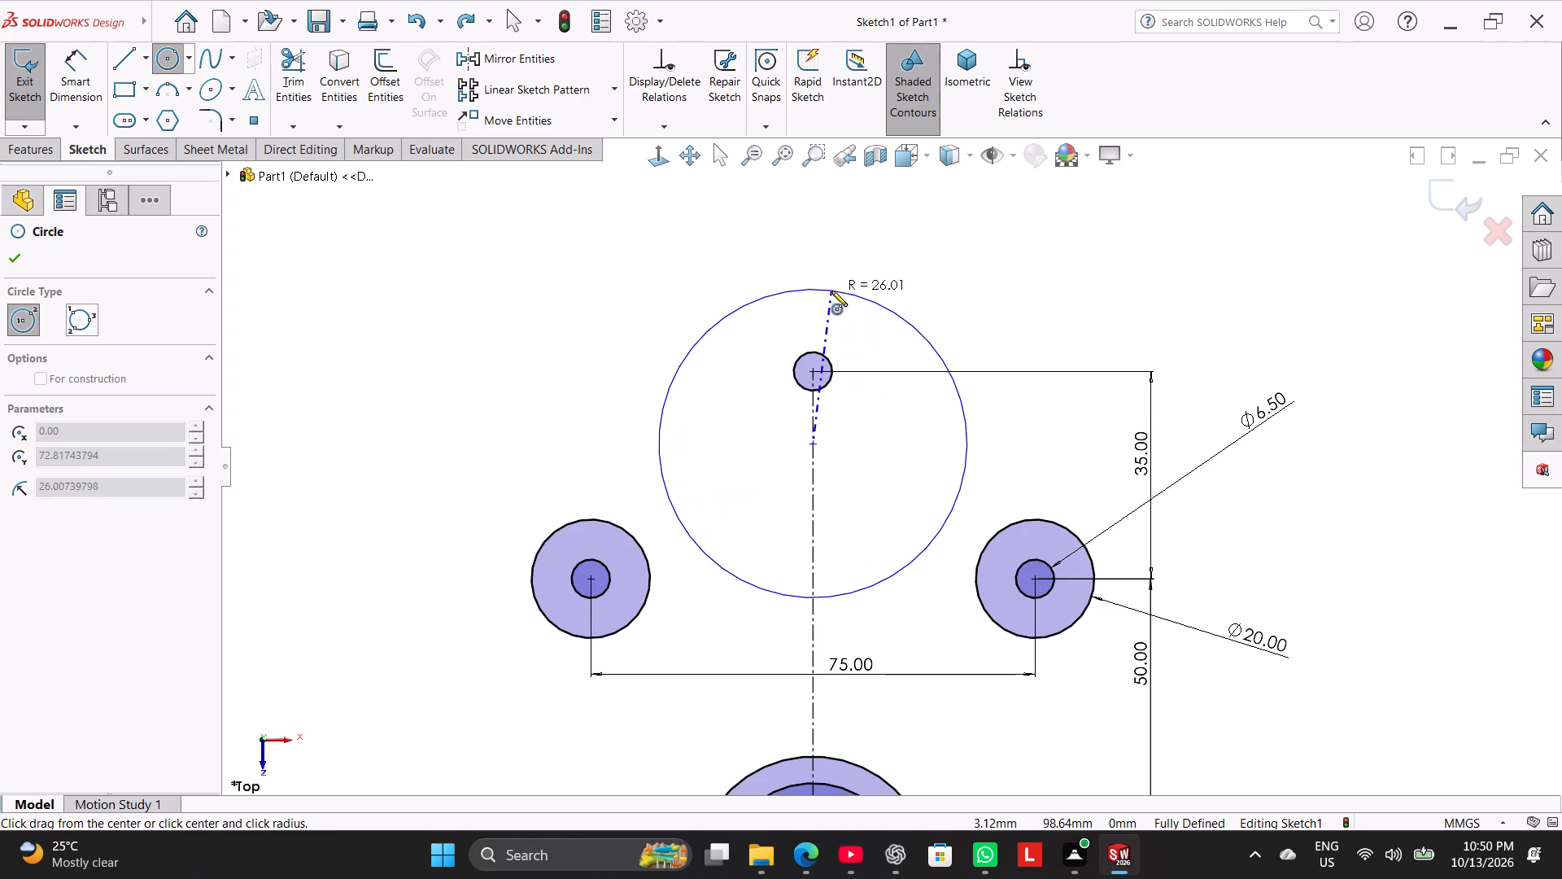
left_click(845, 295)
right_click(845, 280)
left_click_drag(867, 287, 857, 292)
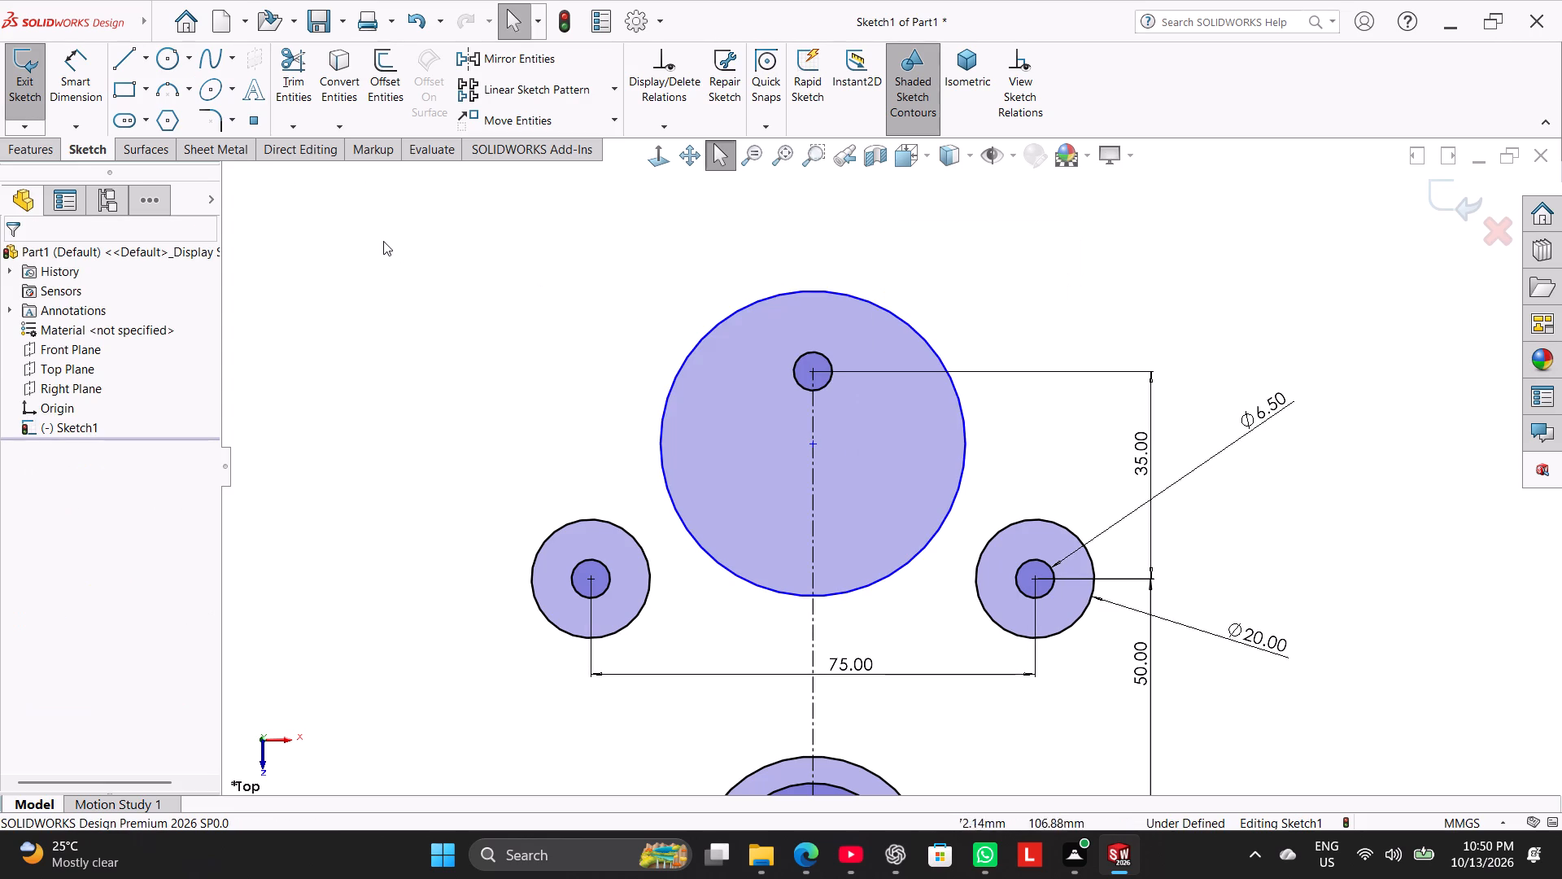
Dimension the new circle's diameter as 44 mm and display that dimension as a radius.
left_click(67, 48)
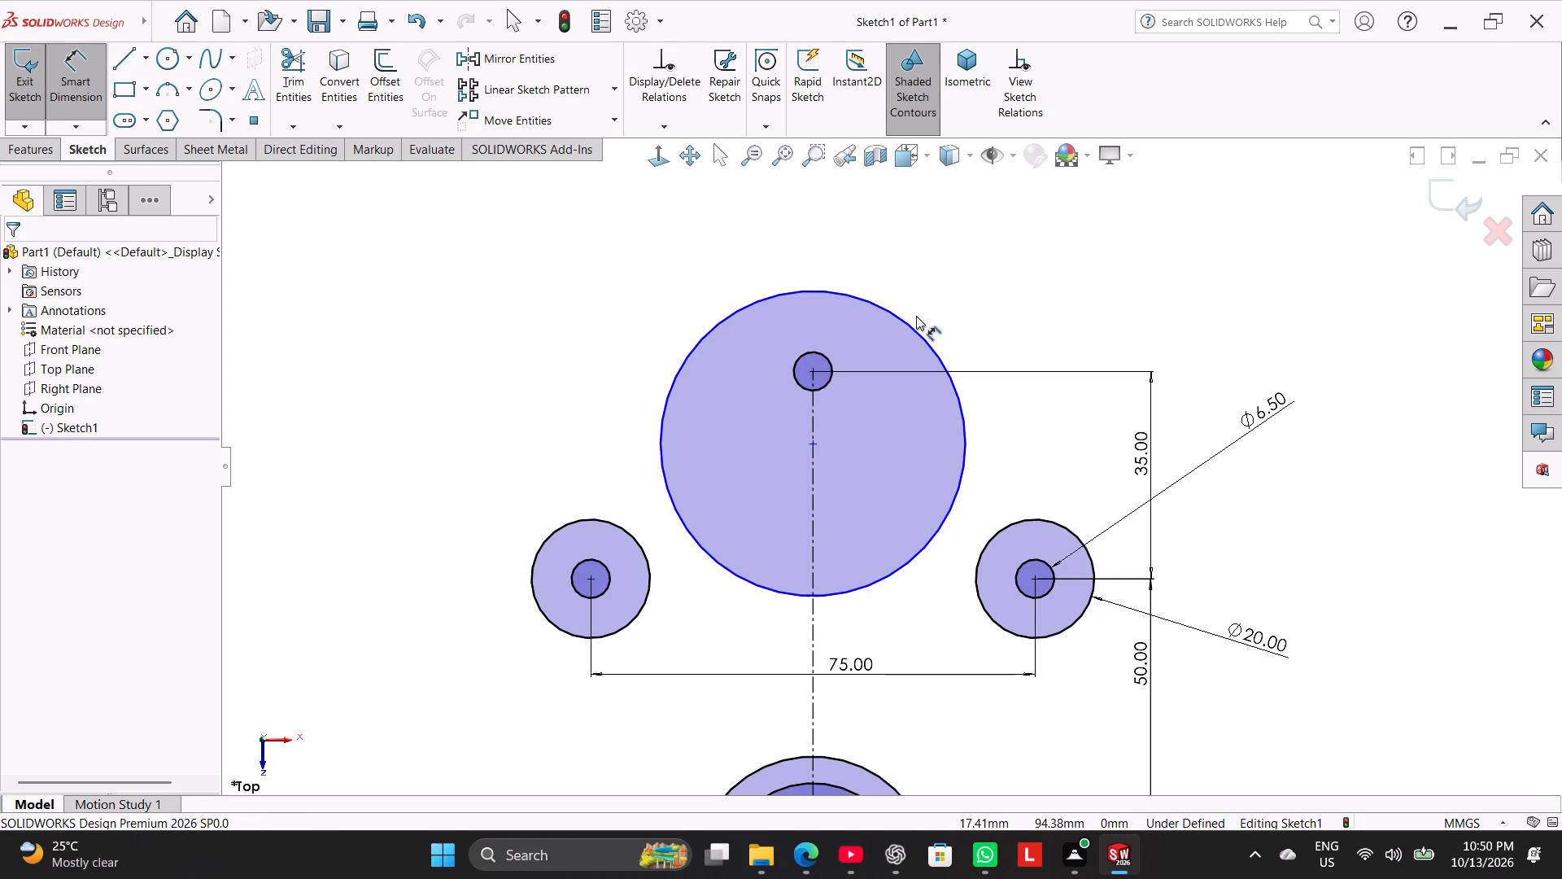
left_click(894, 311)
left_click(985, 223)
type("22*")
key("2")
key("Return")
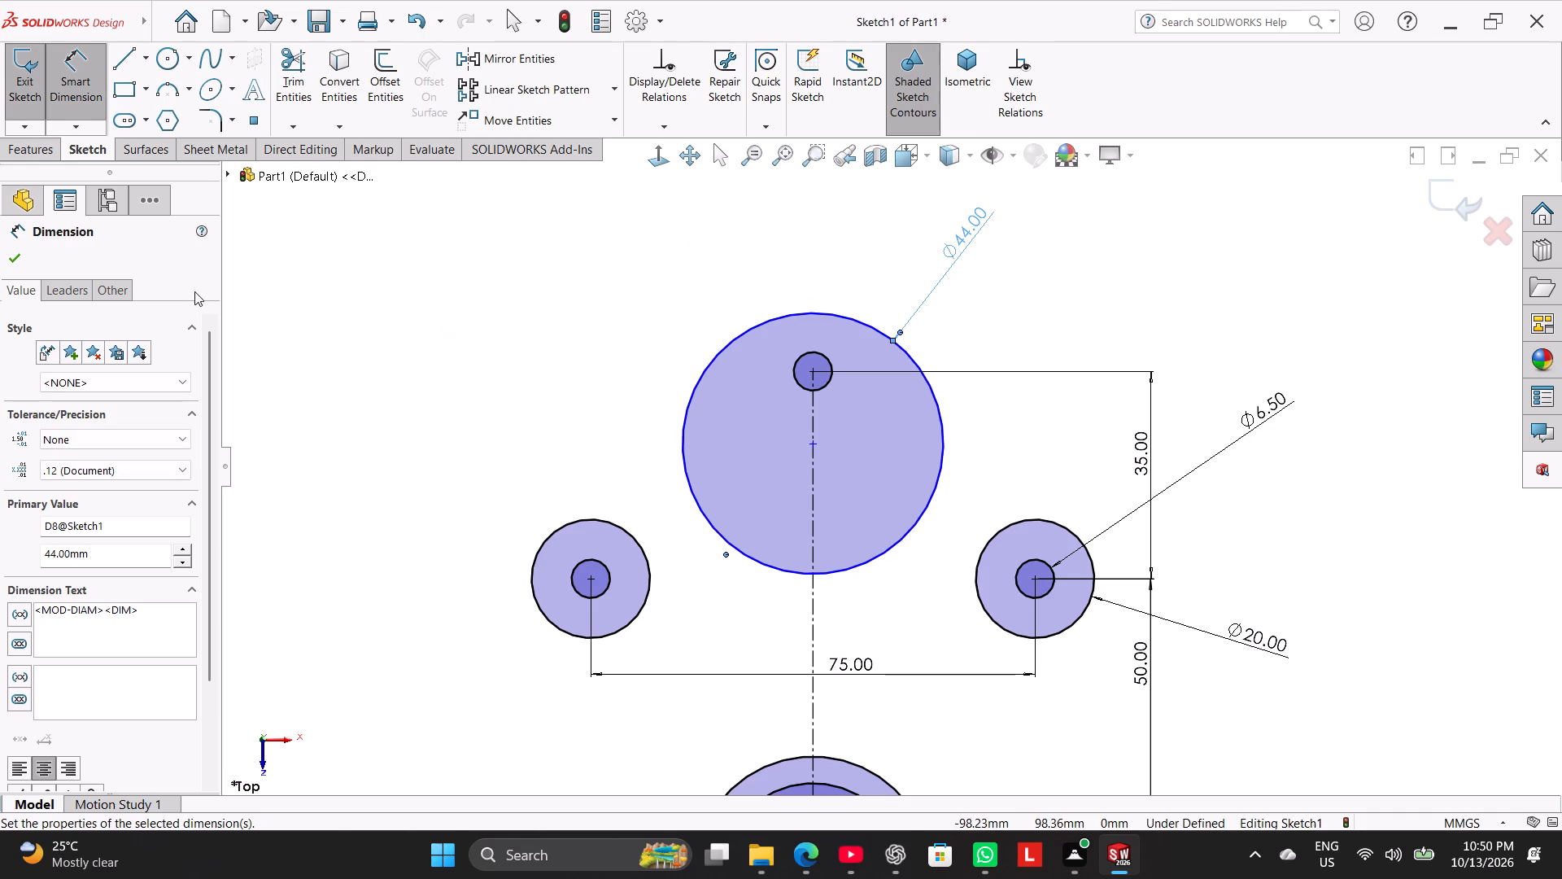
left_click(73, 291)
left_click(43, 407)
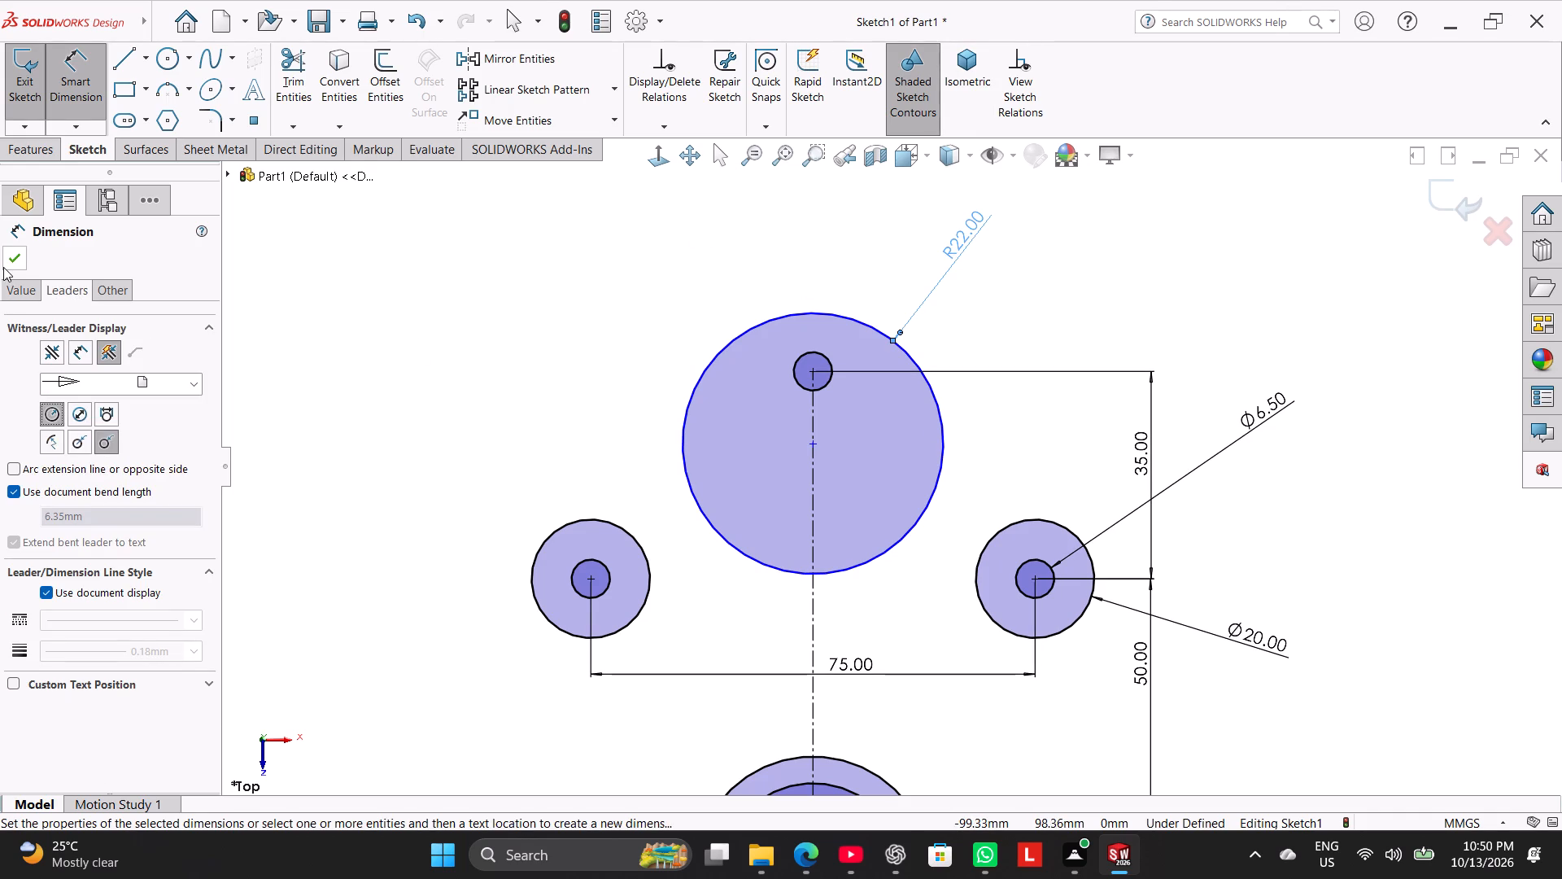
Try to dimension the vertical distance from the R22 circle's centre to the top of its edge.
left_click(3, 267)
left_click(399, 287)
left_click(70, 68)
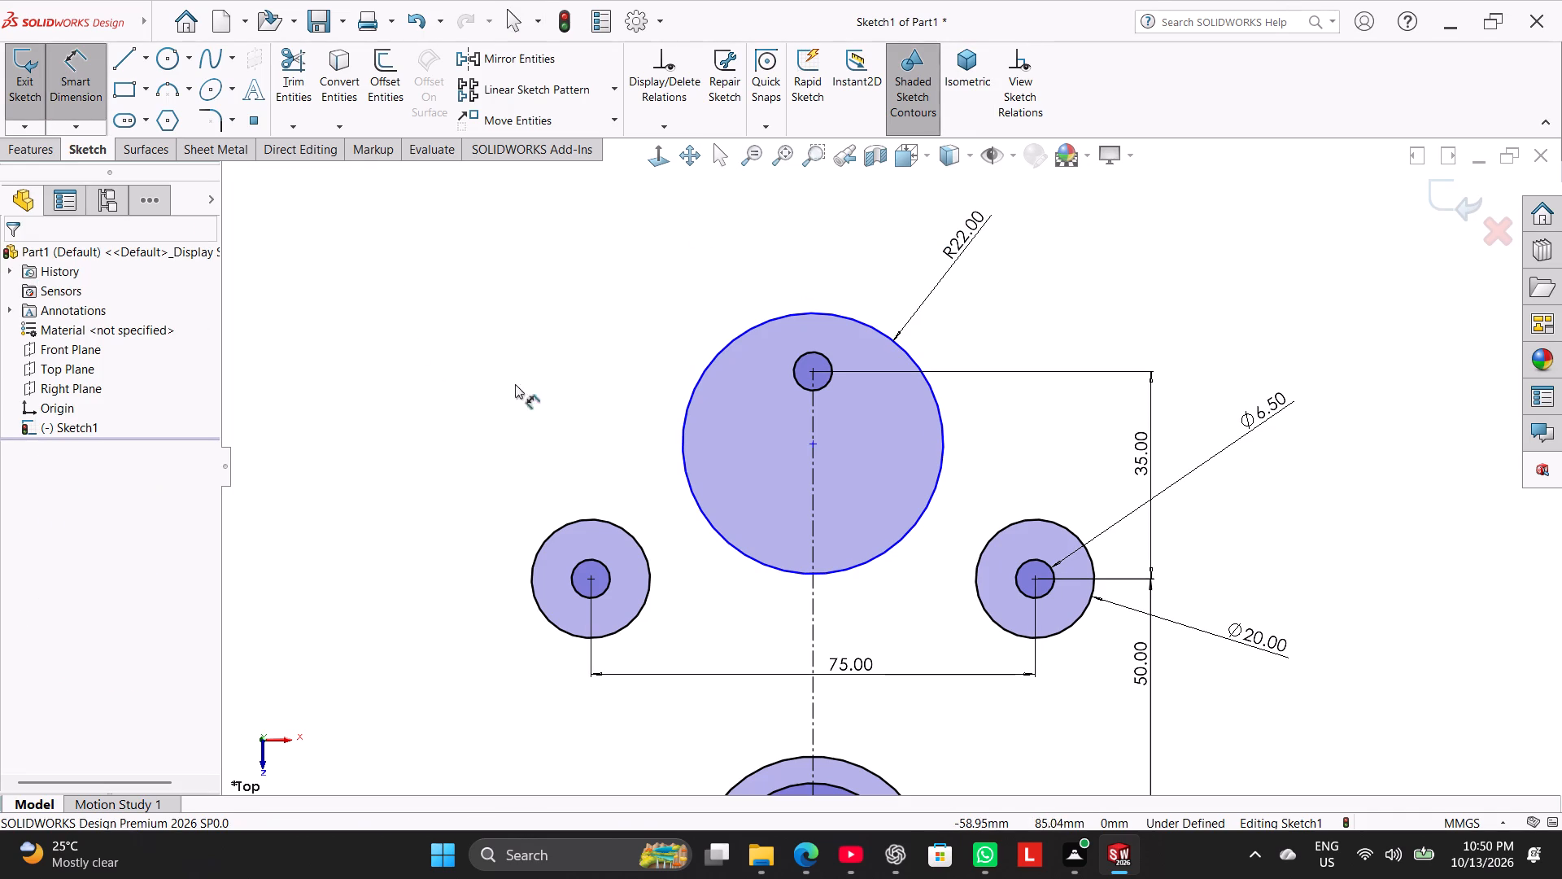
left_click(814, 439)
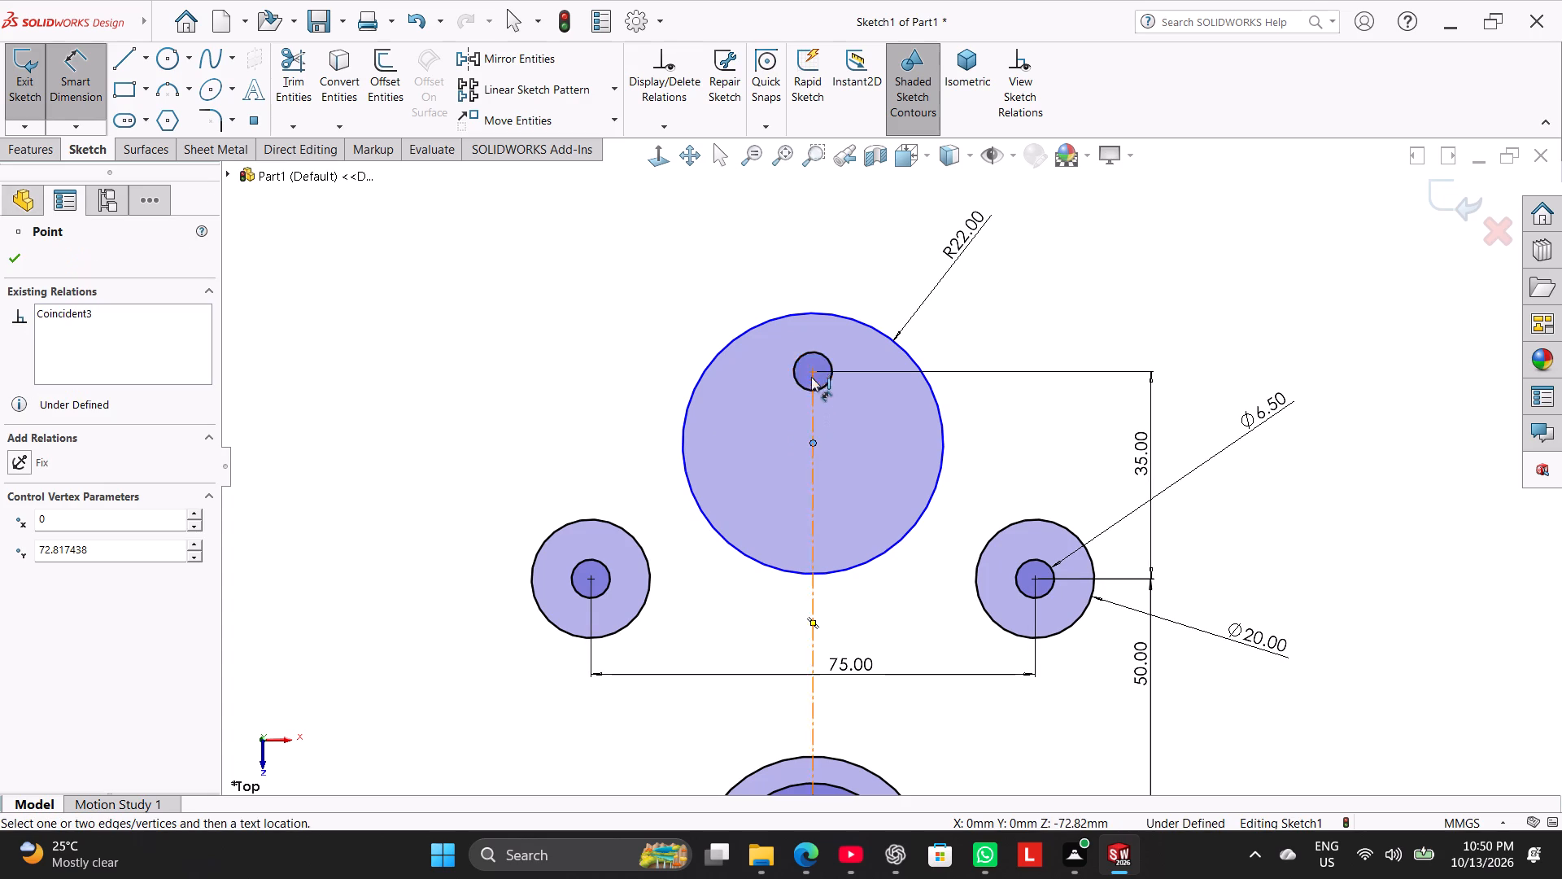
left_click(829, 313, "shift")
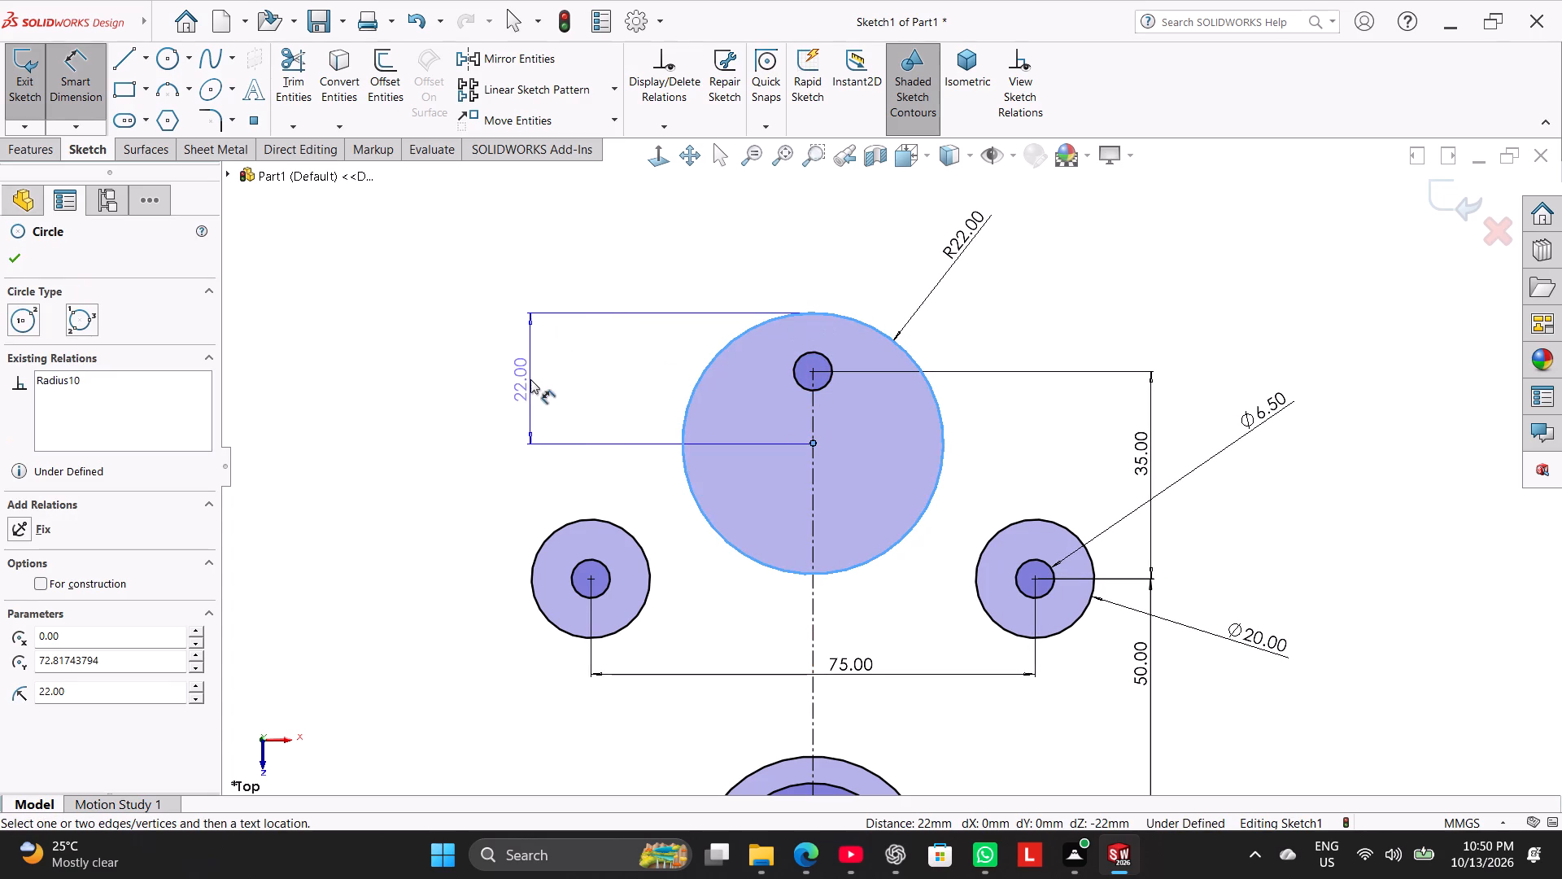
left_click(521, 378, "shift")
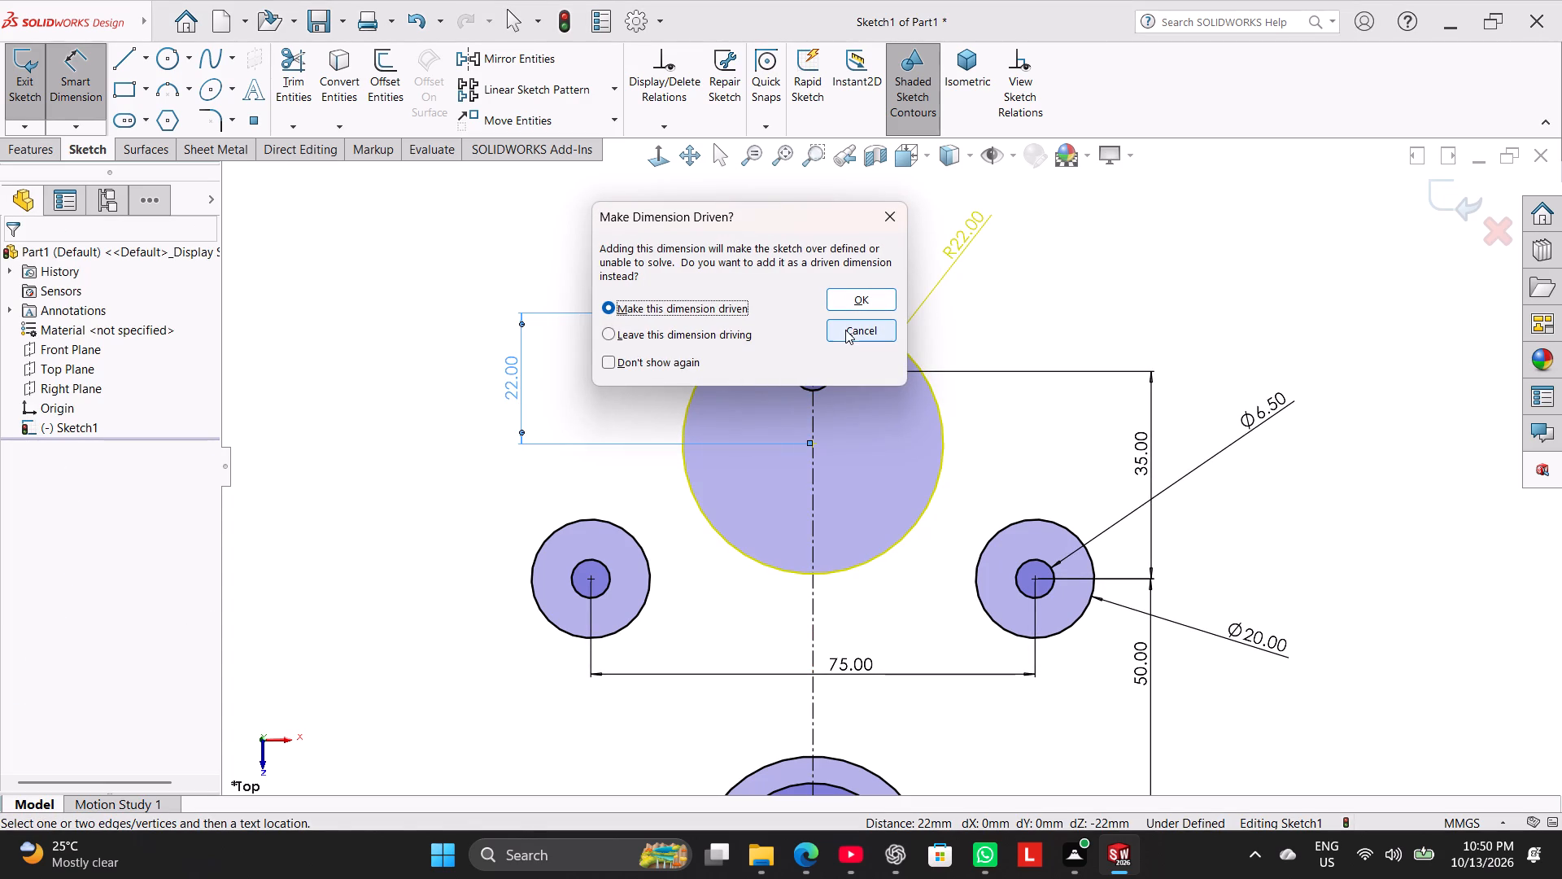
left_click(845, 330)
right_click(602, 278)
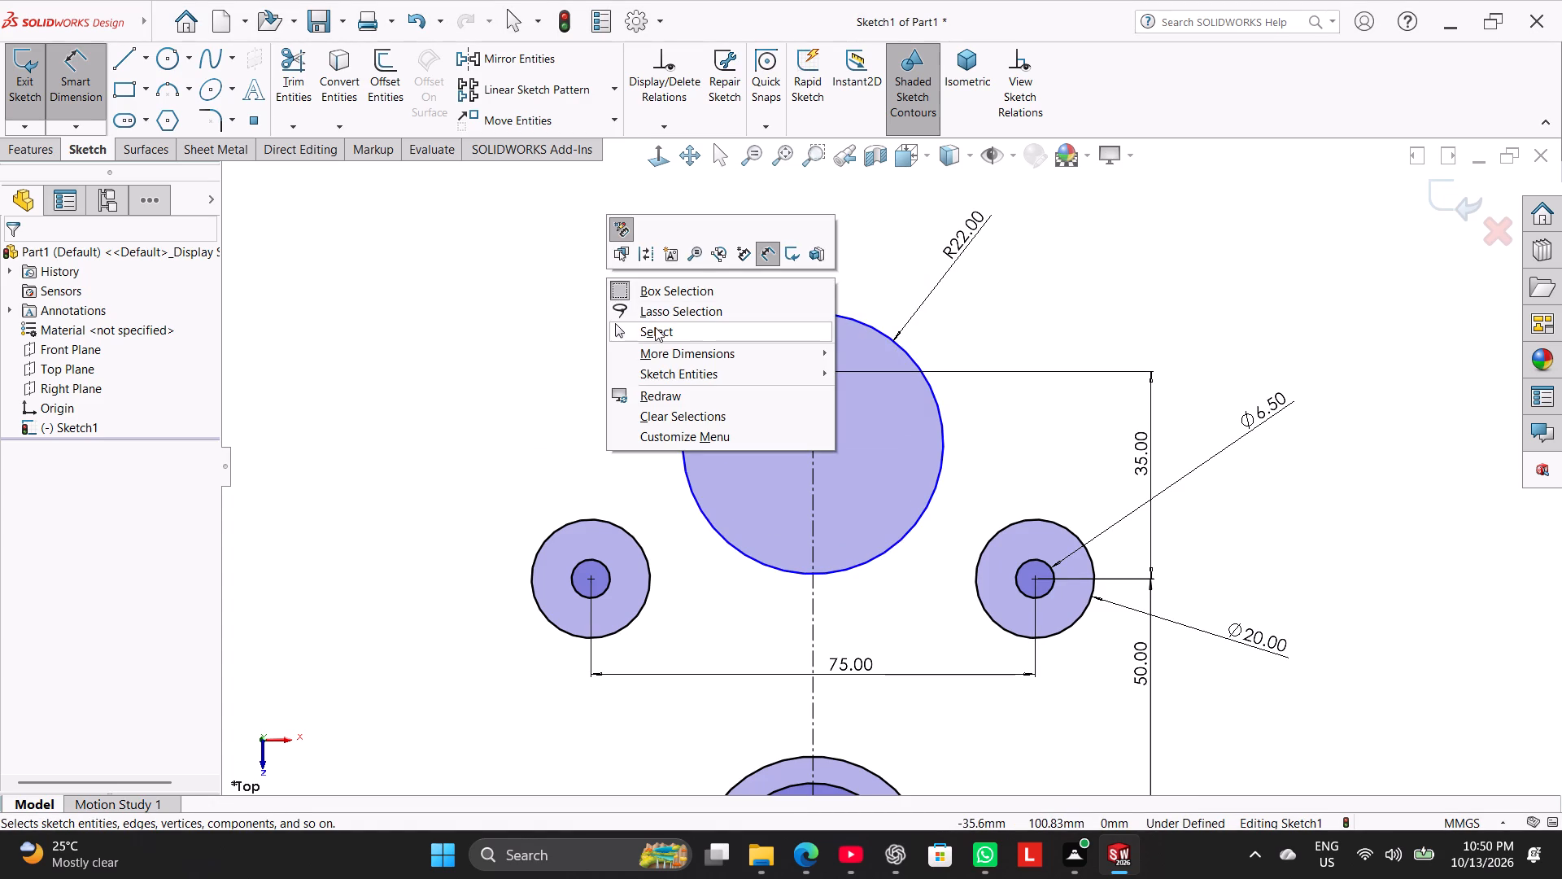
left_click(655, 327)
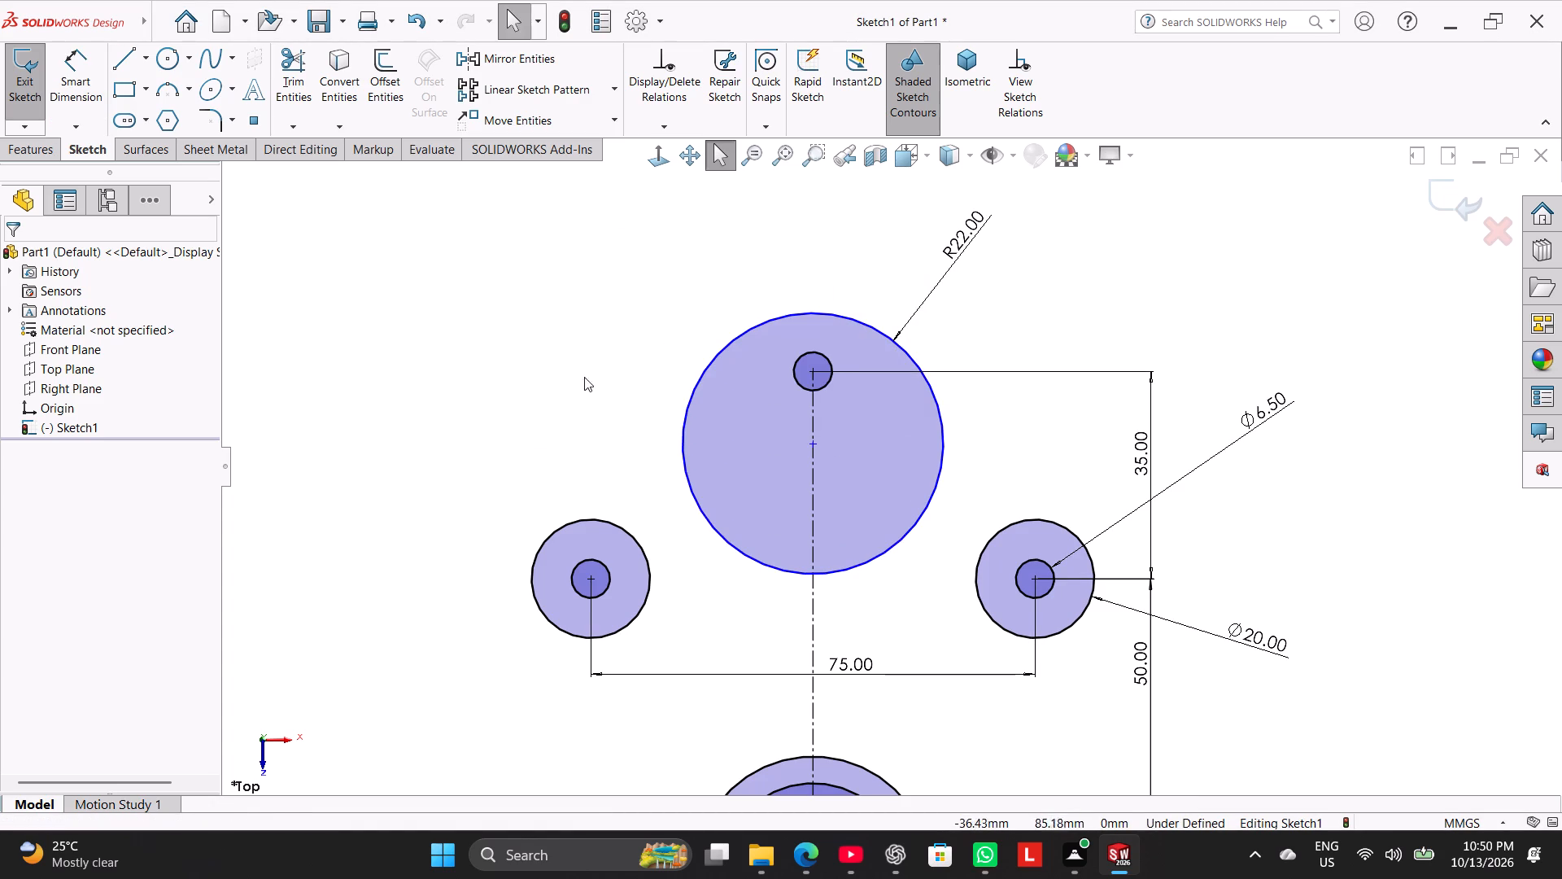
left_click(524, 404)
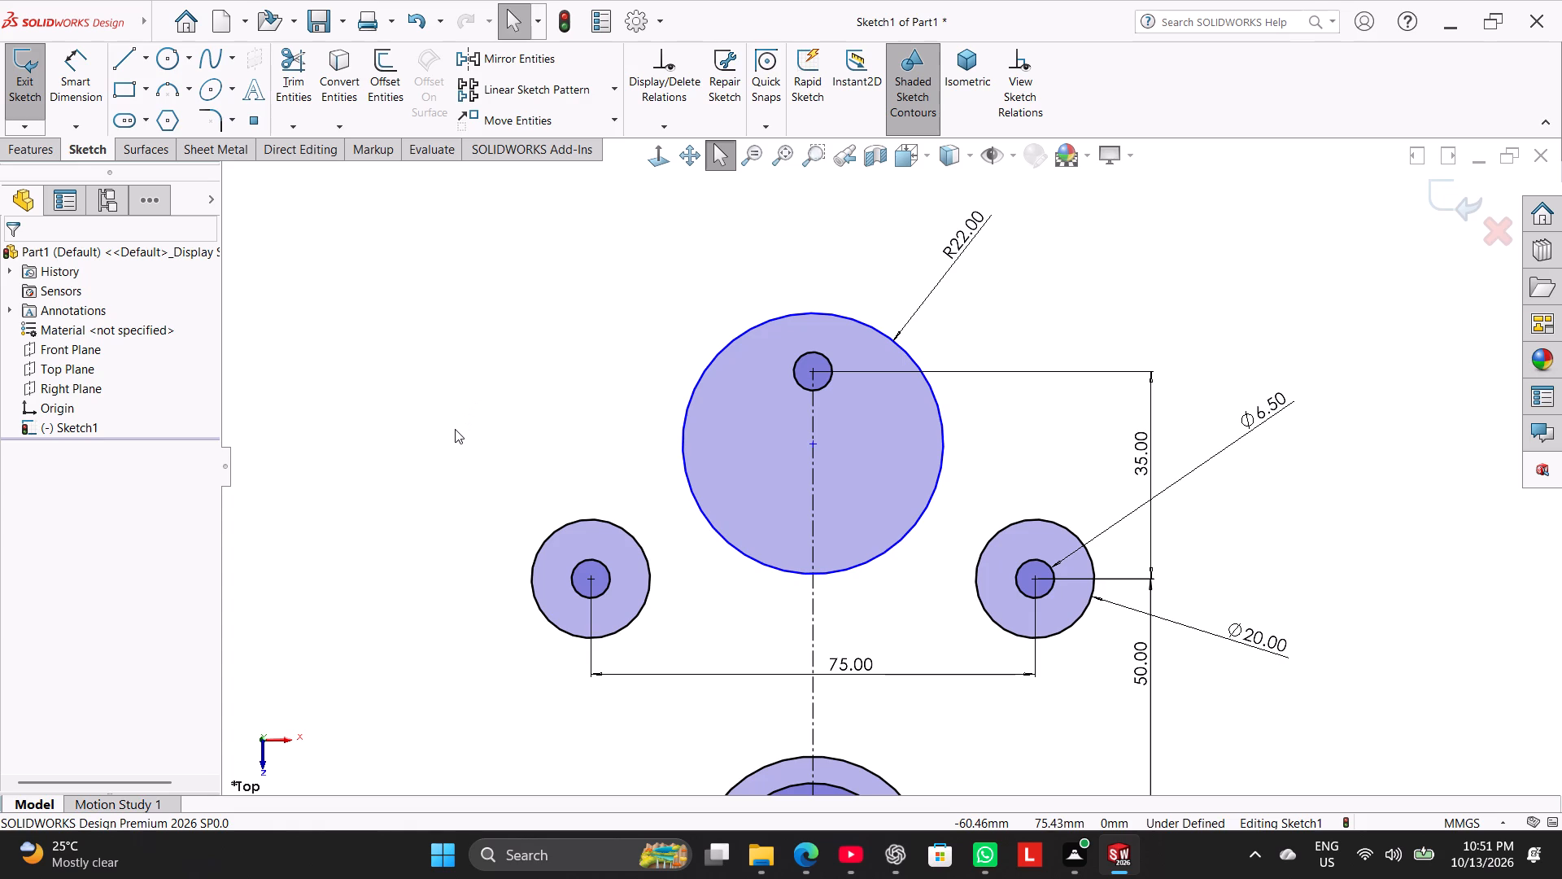
Delete the R22 circle together with its radius dimension.
right_click(816, 315)
left_click(928, 562)
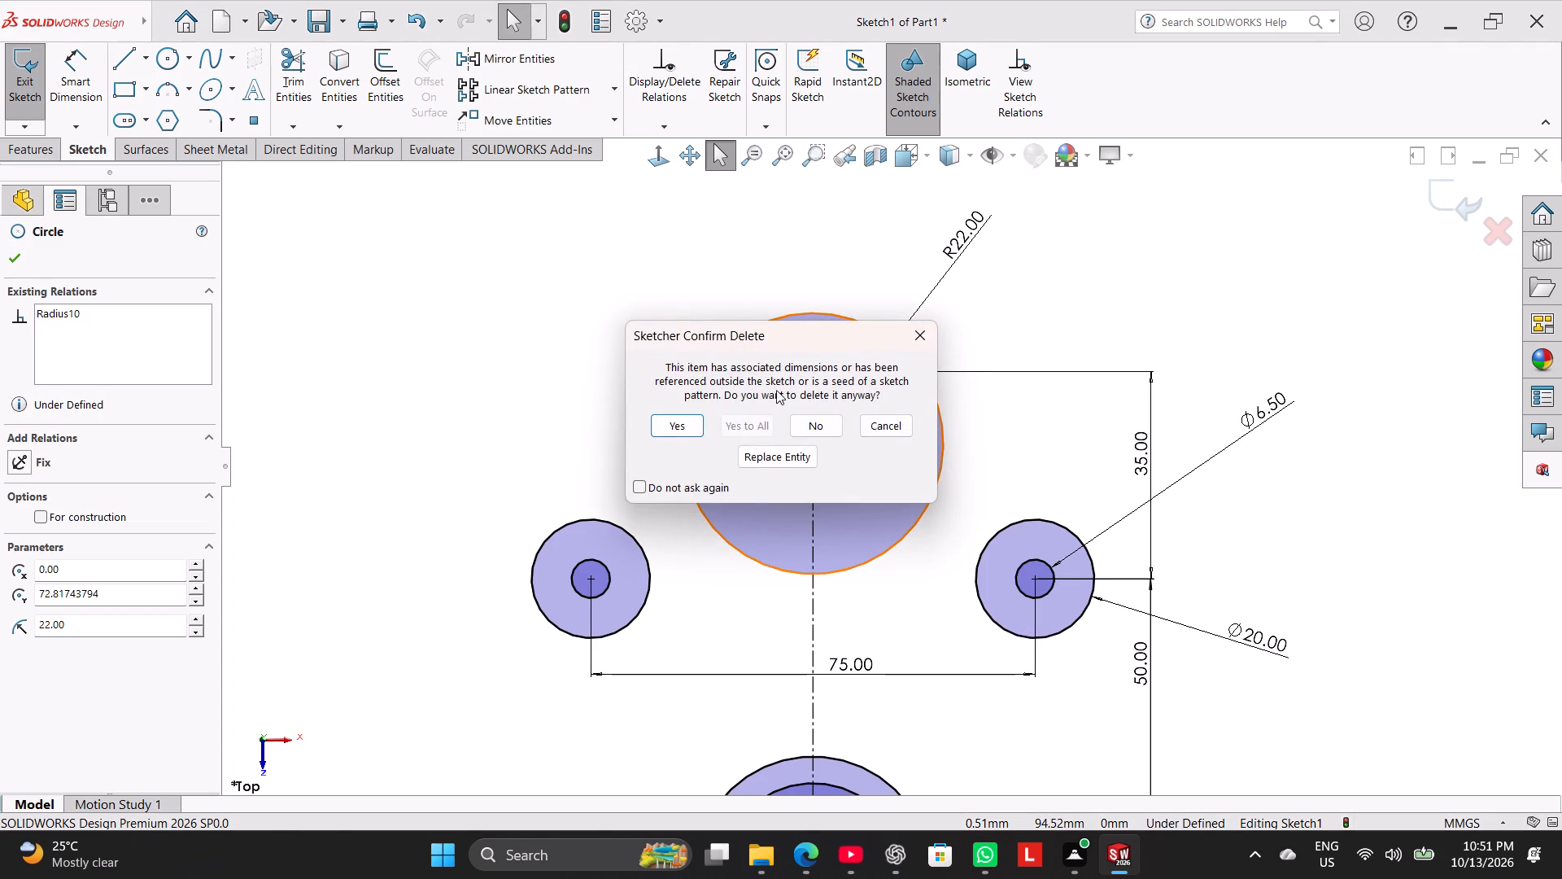
left_click(689, 421)
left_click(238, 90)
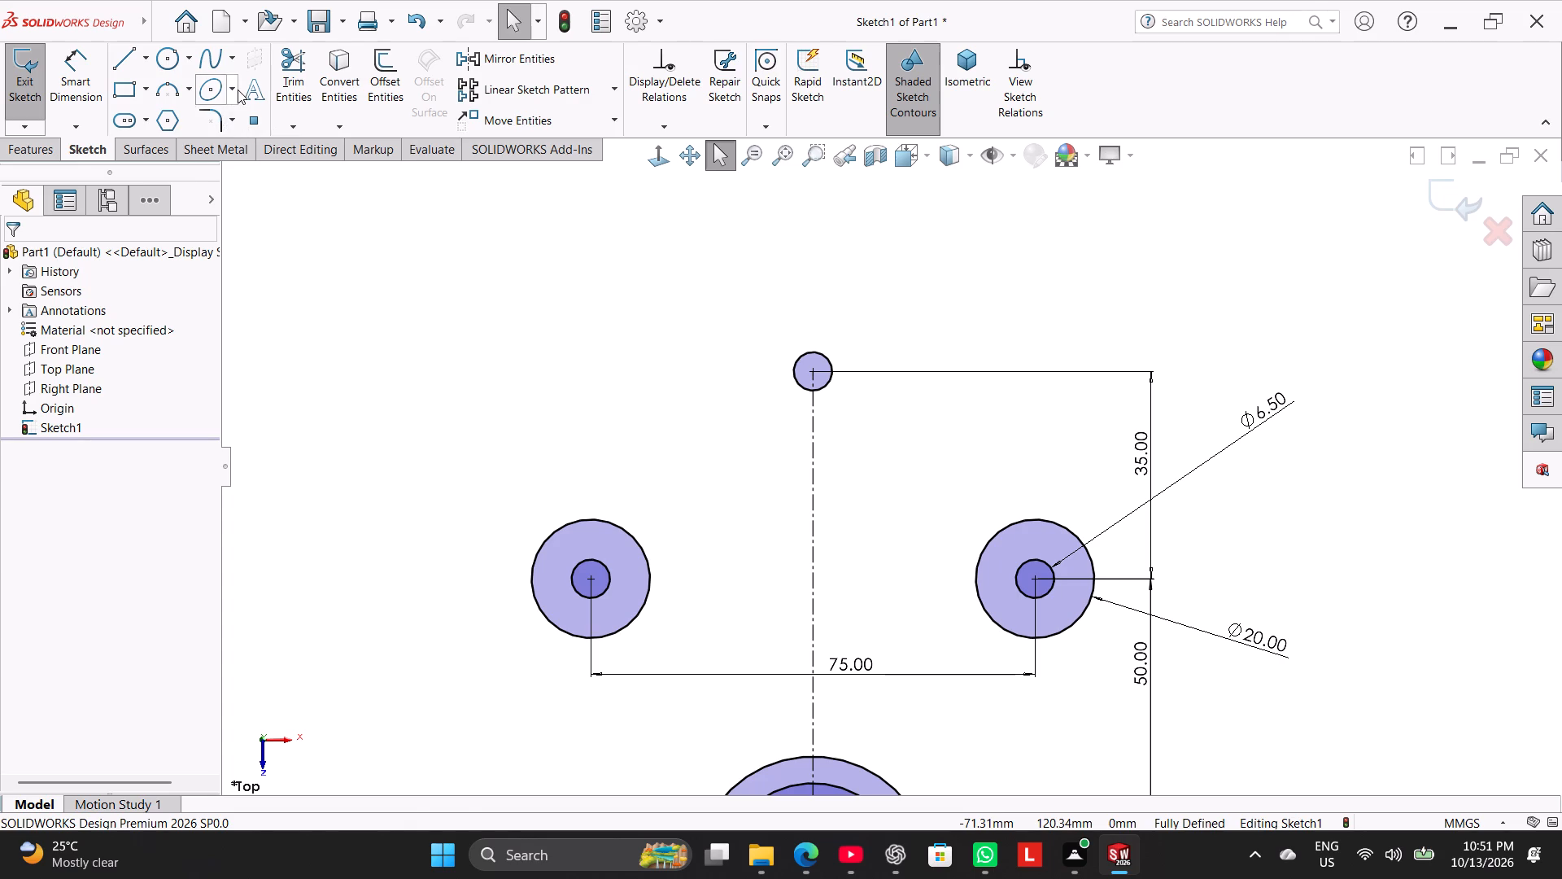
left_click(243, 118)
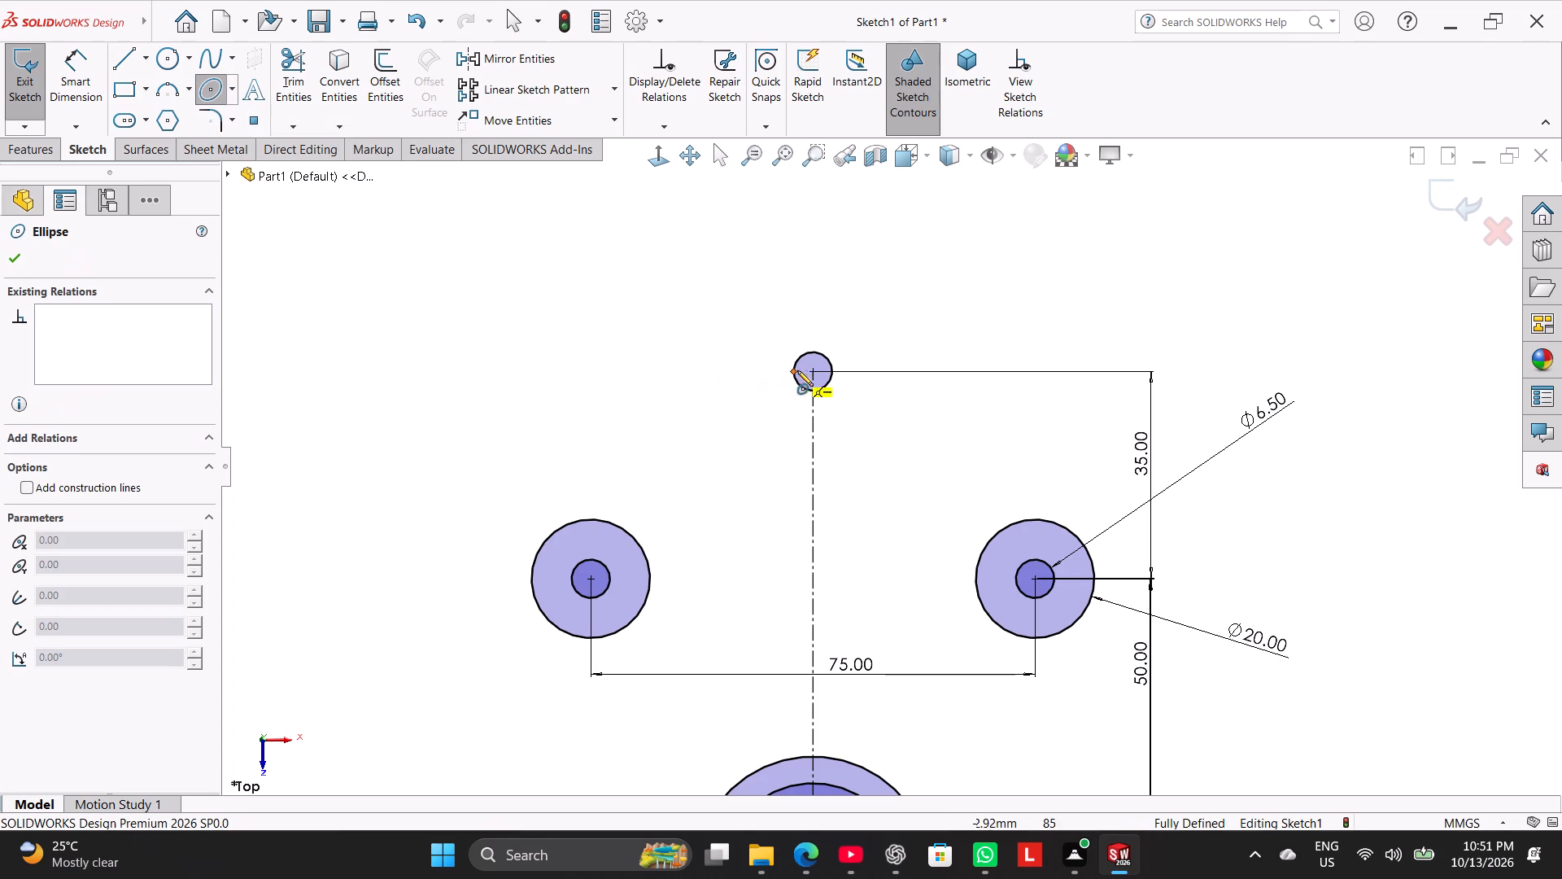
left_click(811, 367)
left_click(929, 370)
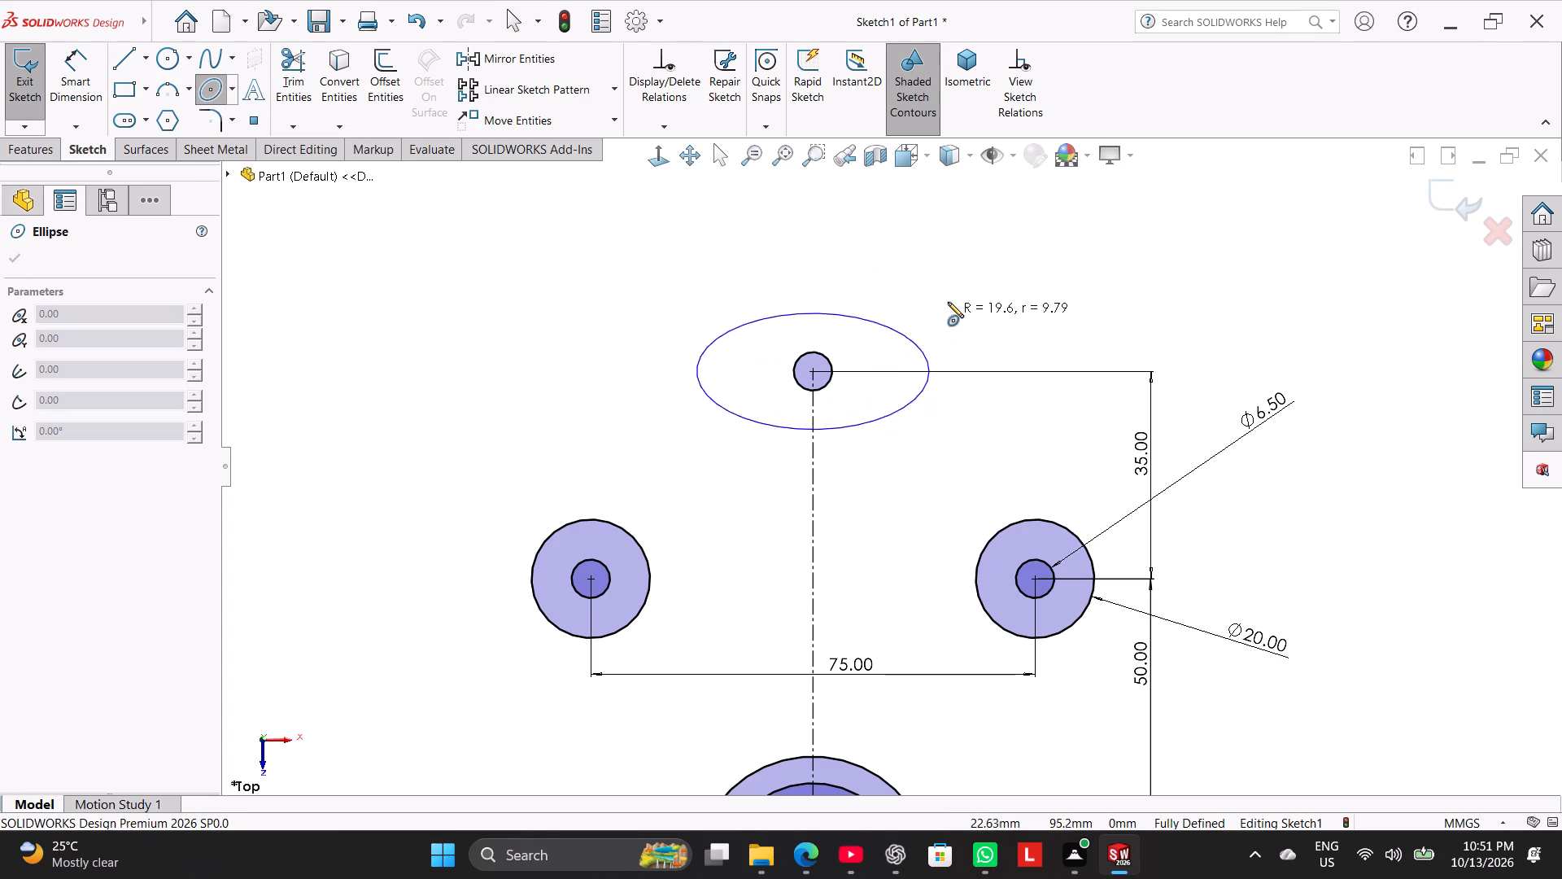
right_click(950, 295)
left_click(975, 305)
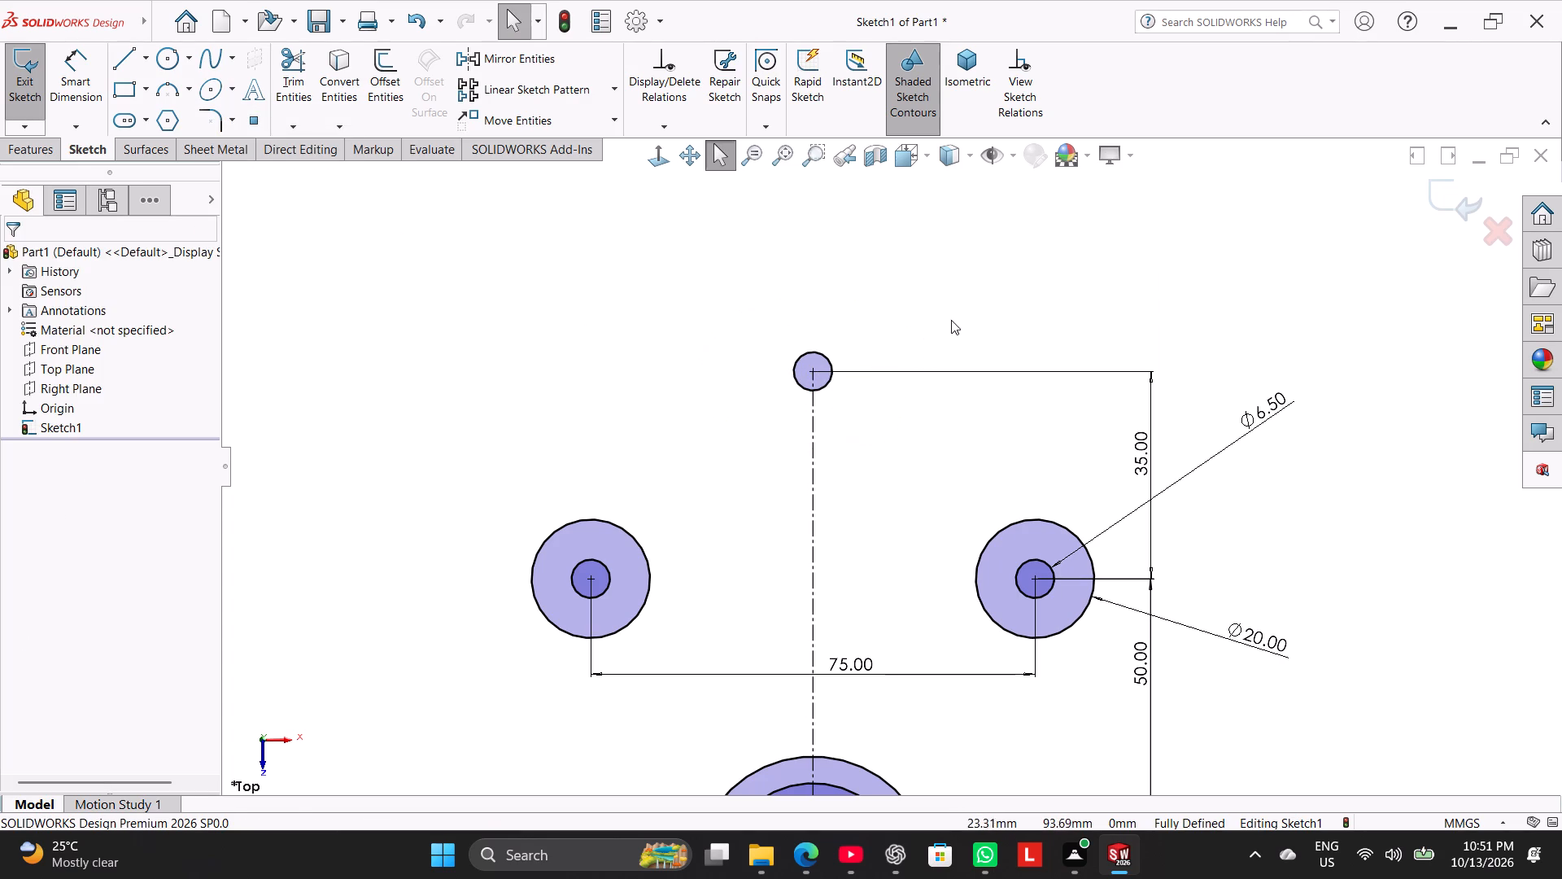
Sketch a horizontal ellipse centred on the uppermost hole, with radii of about 24 mm and 10 mm.
left_click(215, 84)
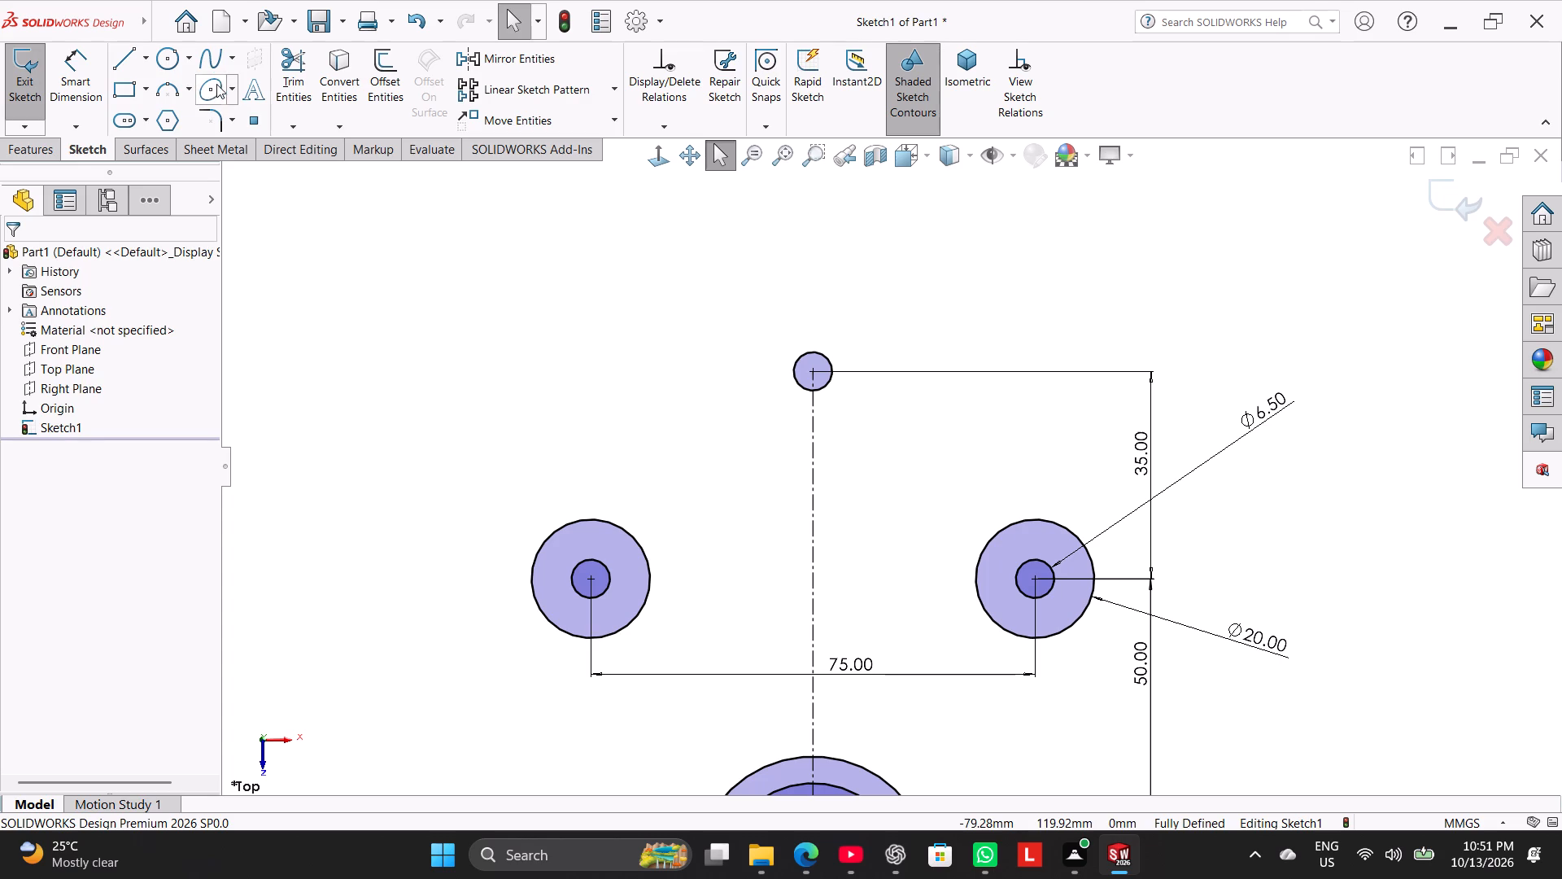
left_click(814, 370)
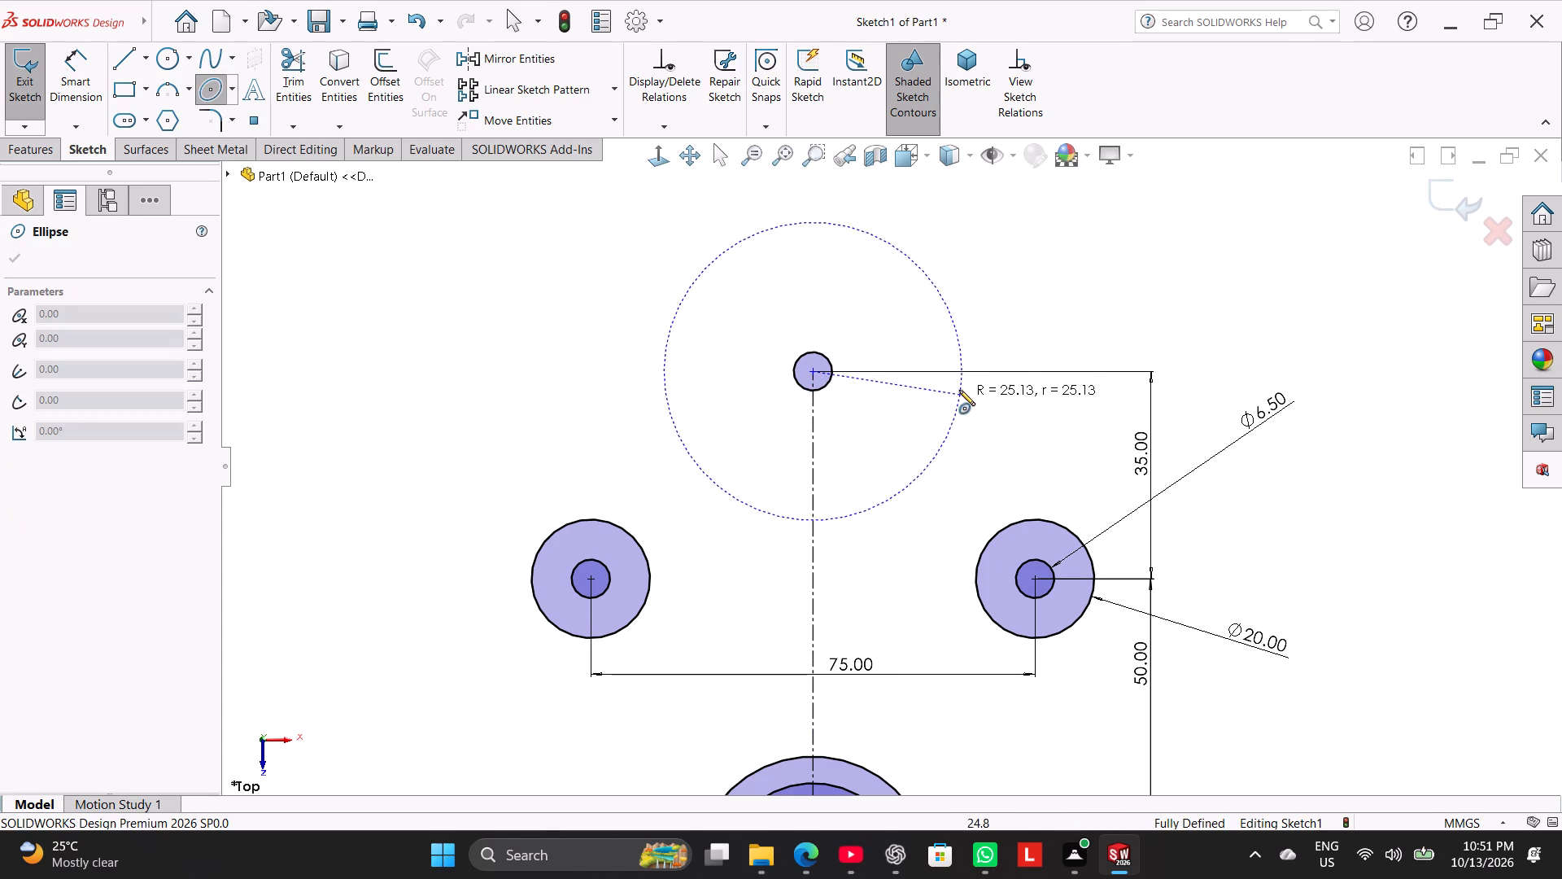
left_click(954, 371)
left_click(960, 428)
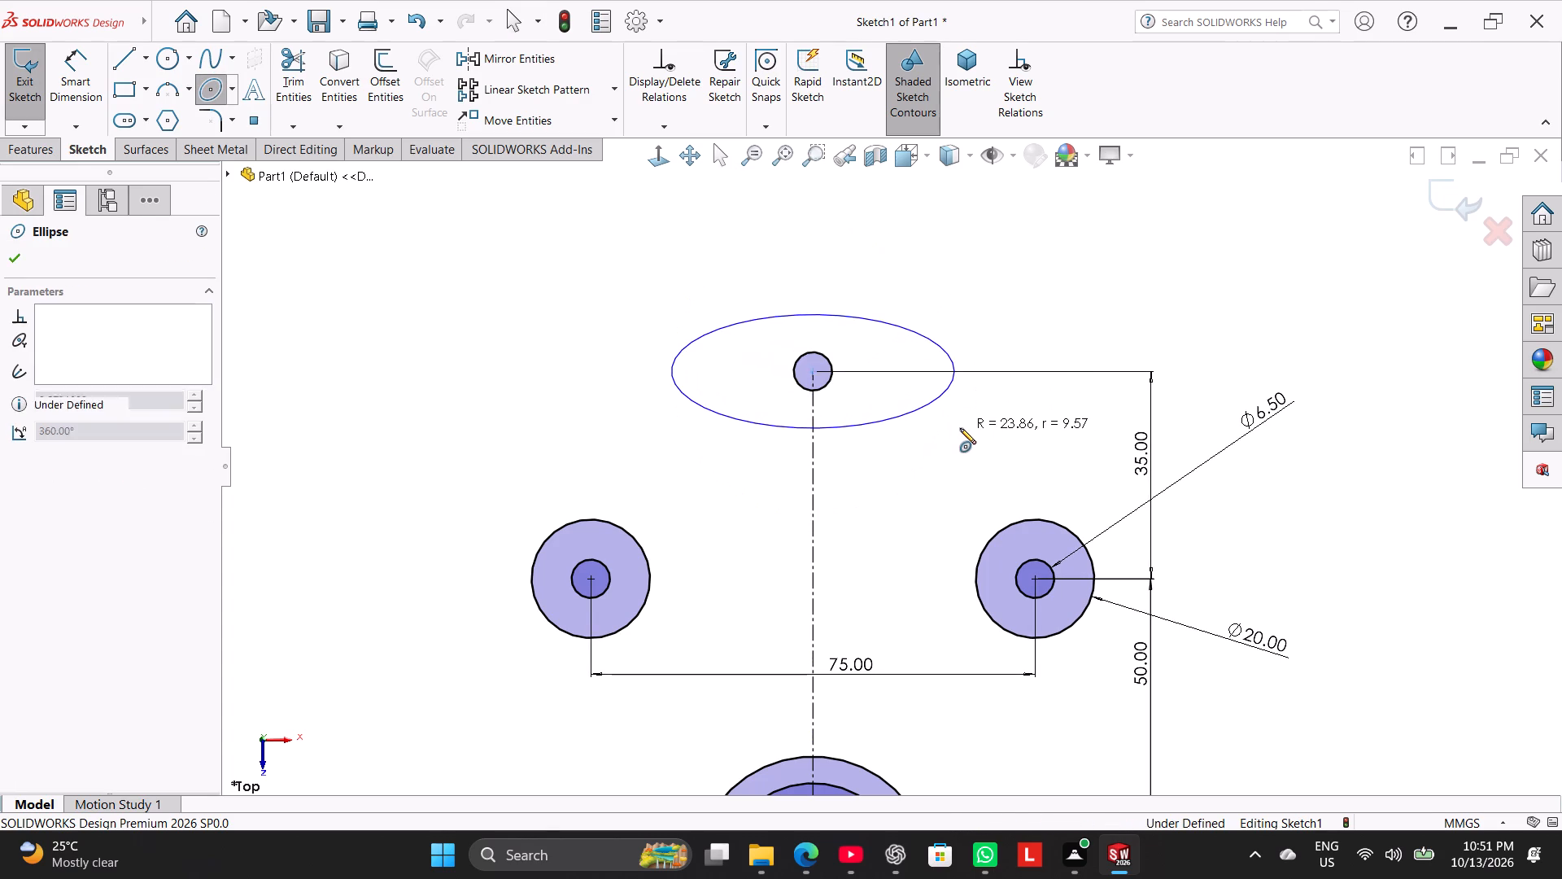
right_click(973, 273)
left_click(1001, 285)
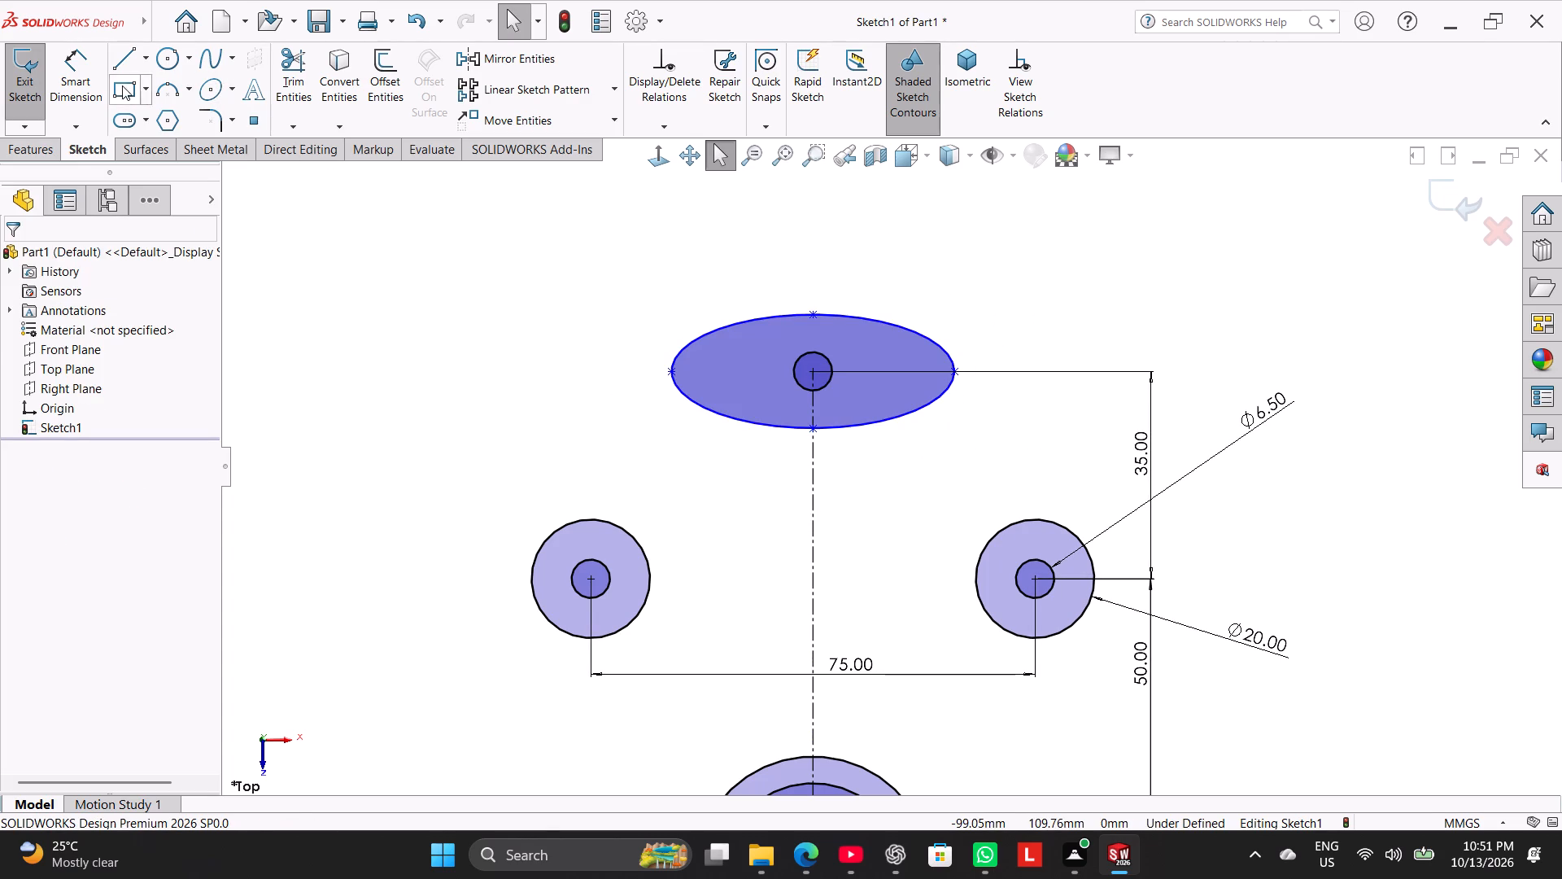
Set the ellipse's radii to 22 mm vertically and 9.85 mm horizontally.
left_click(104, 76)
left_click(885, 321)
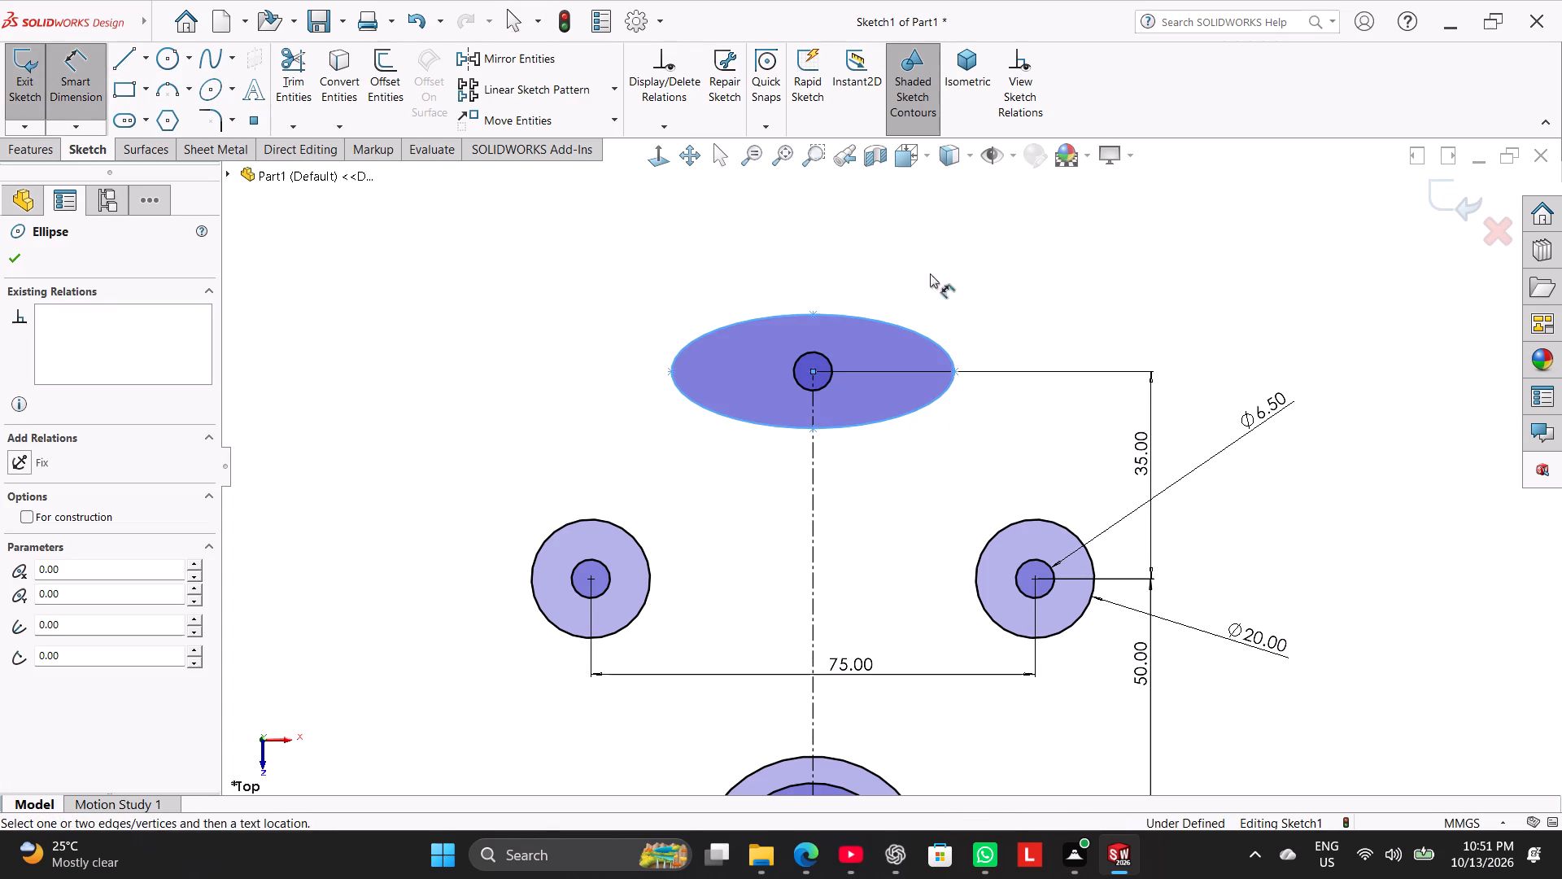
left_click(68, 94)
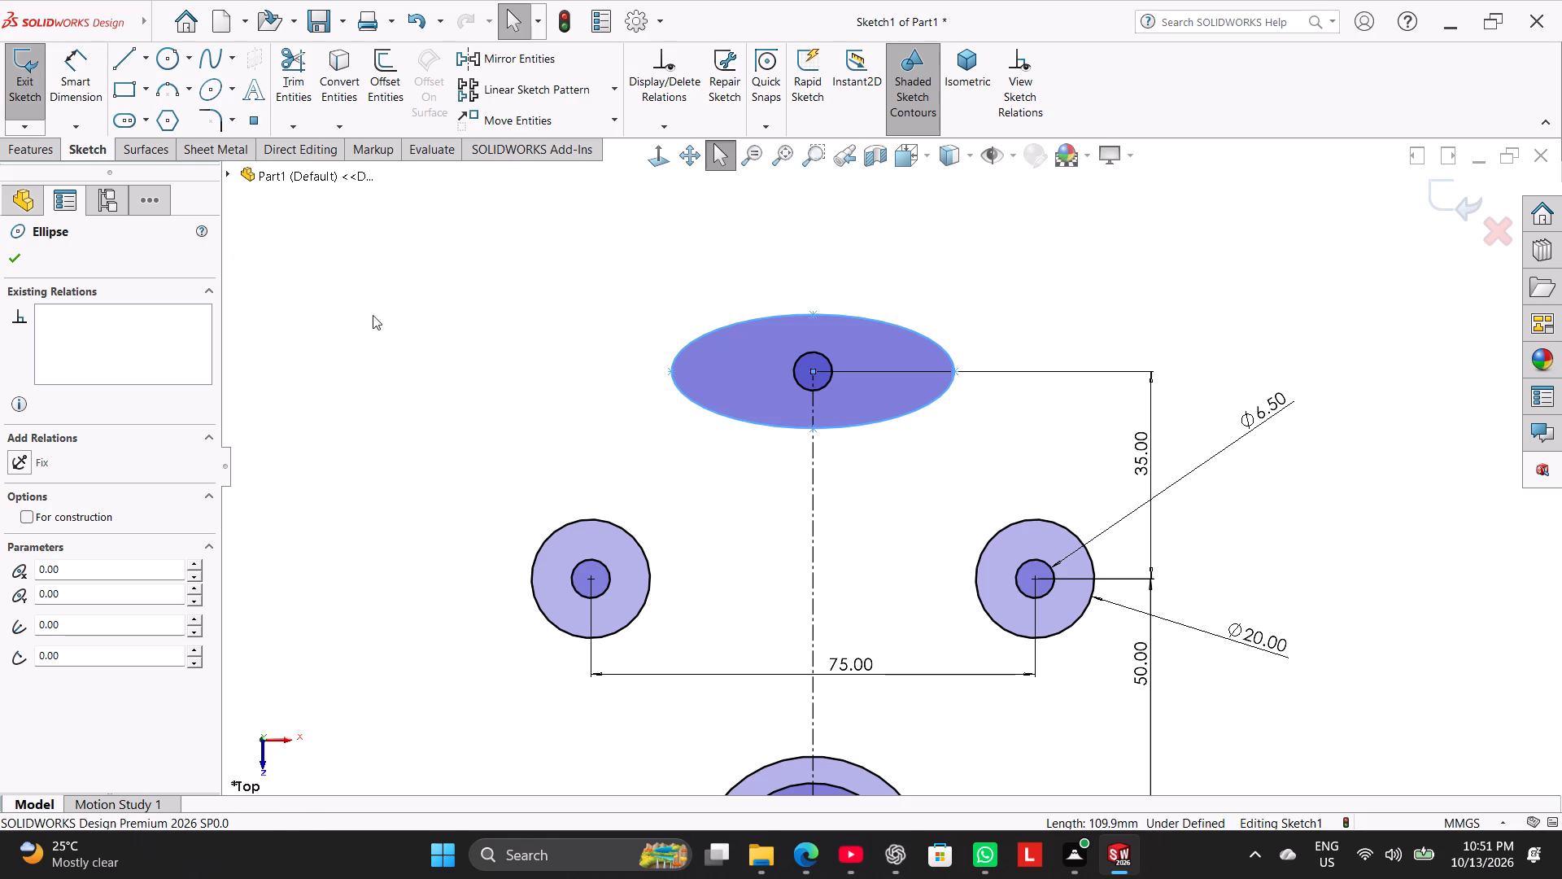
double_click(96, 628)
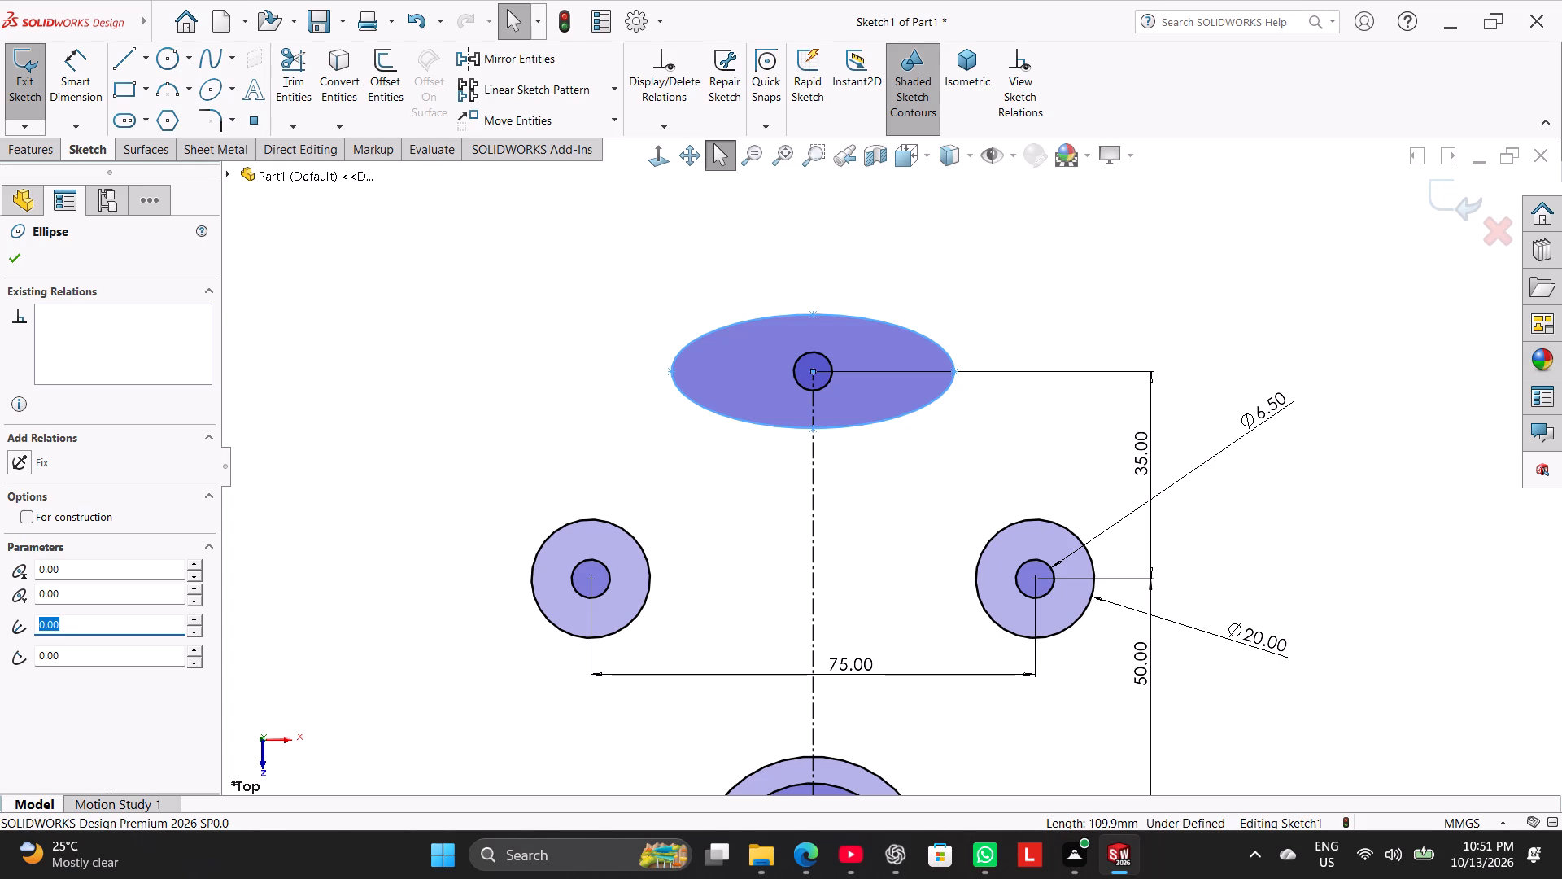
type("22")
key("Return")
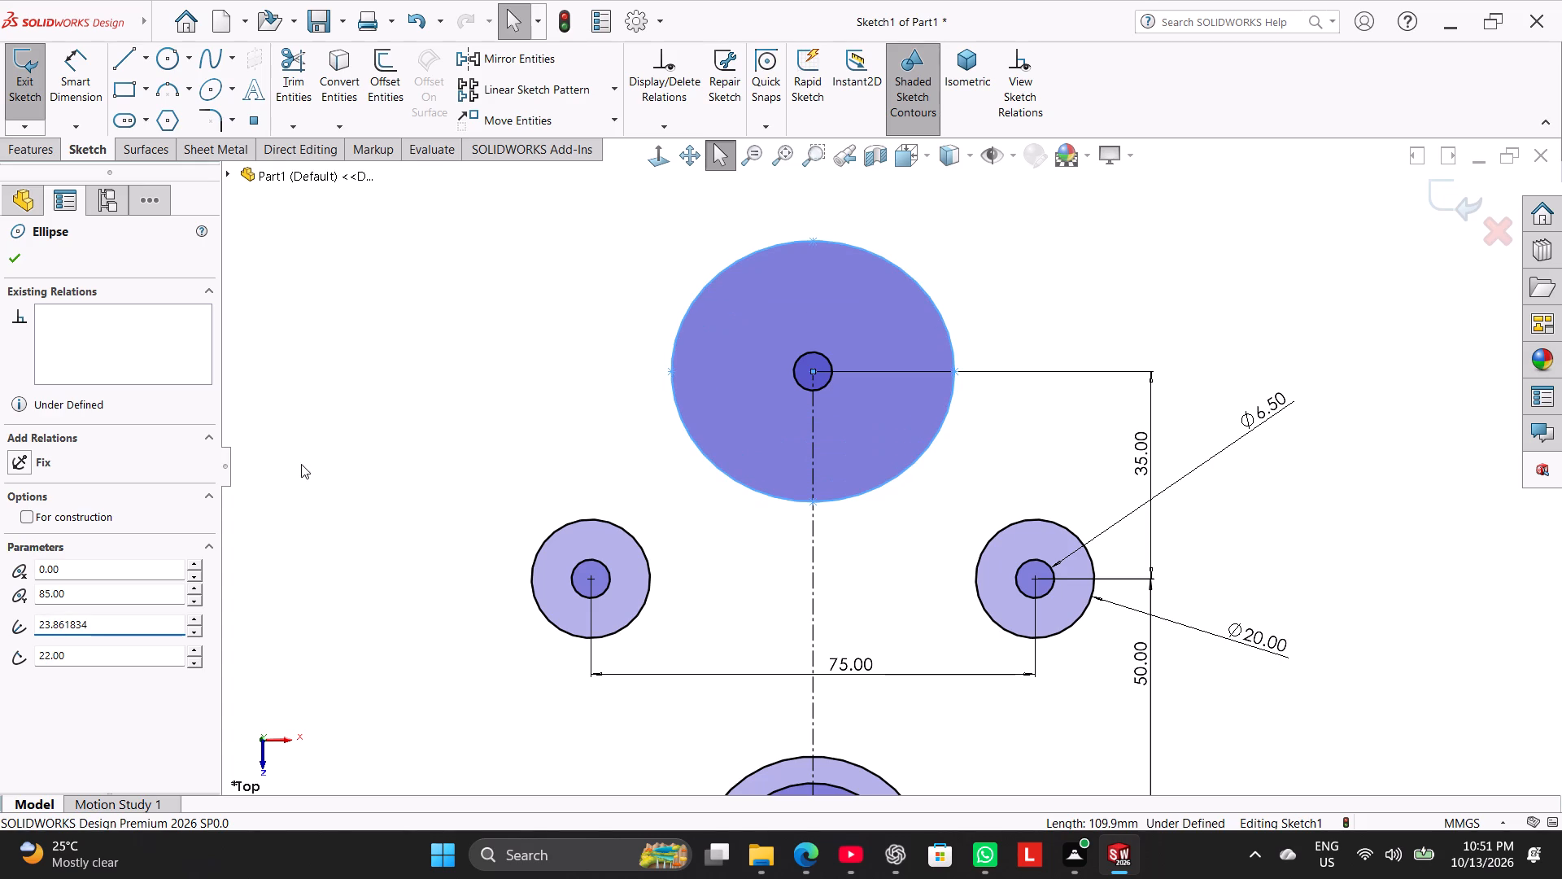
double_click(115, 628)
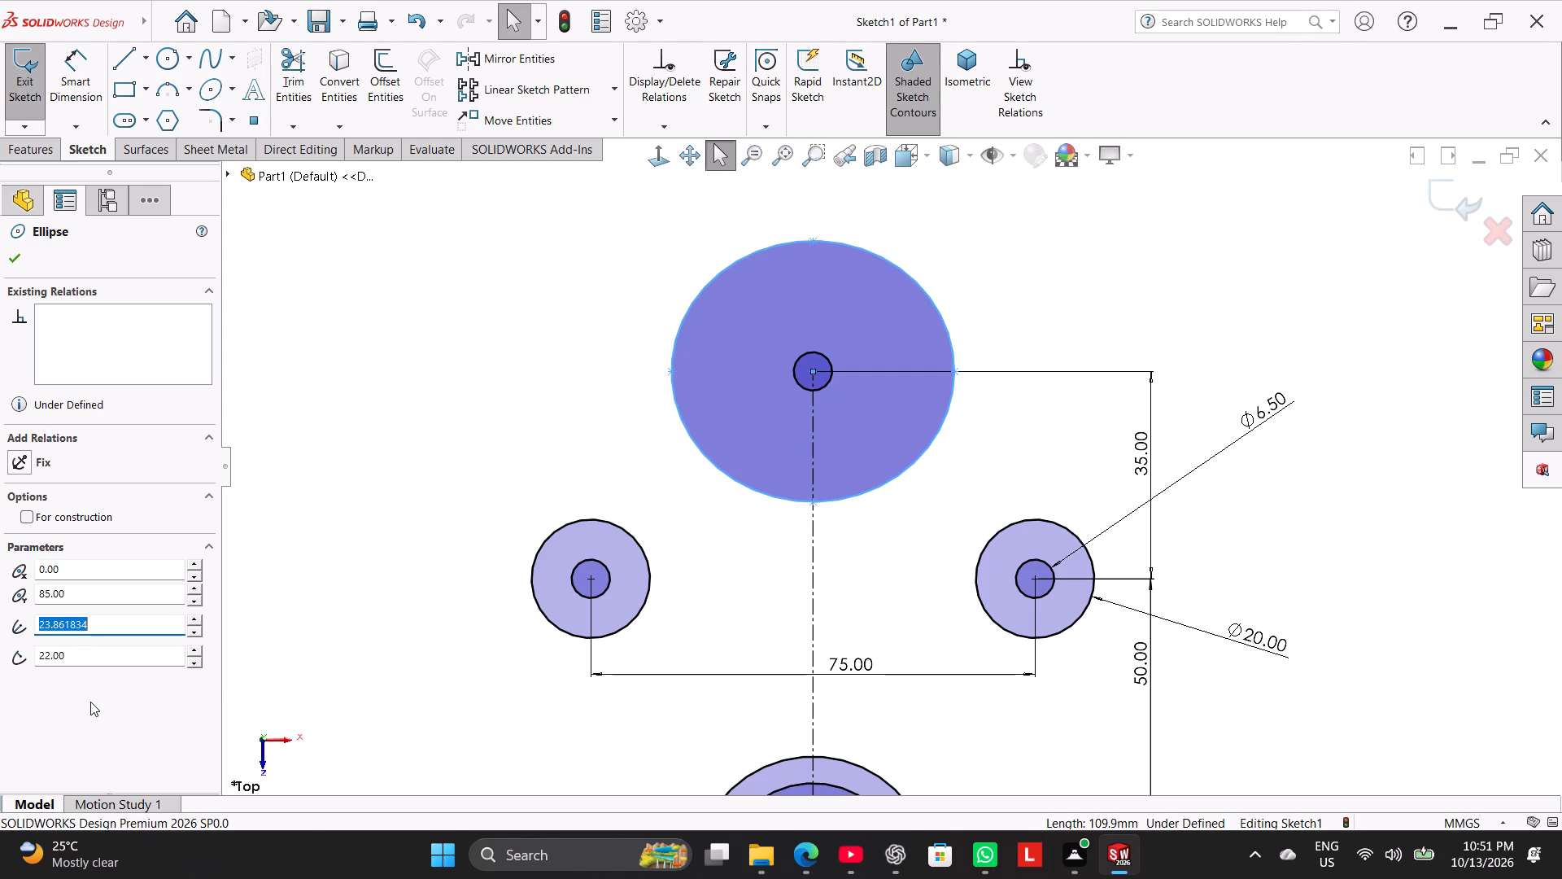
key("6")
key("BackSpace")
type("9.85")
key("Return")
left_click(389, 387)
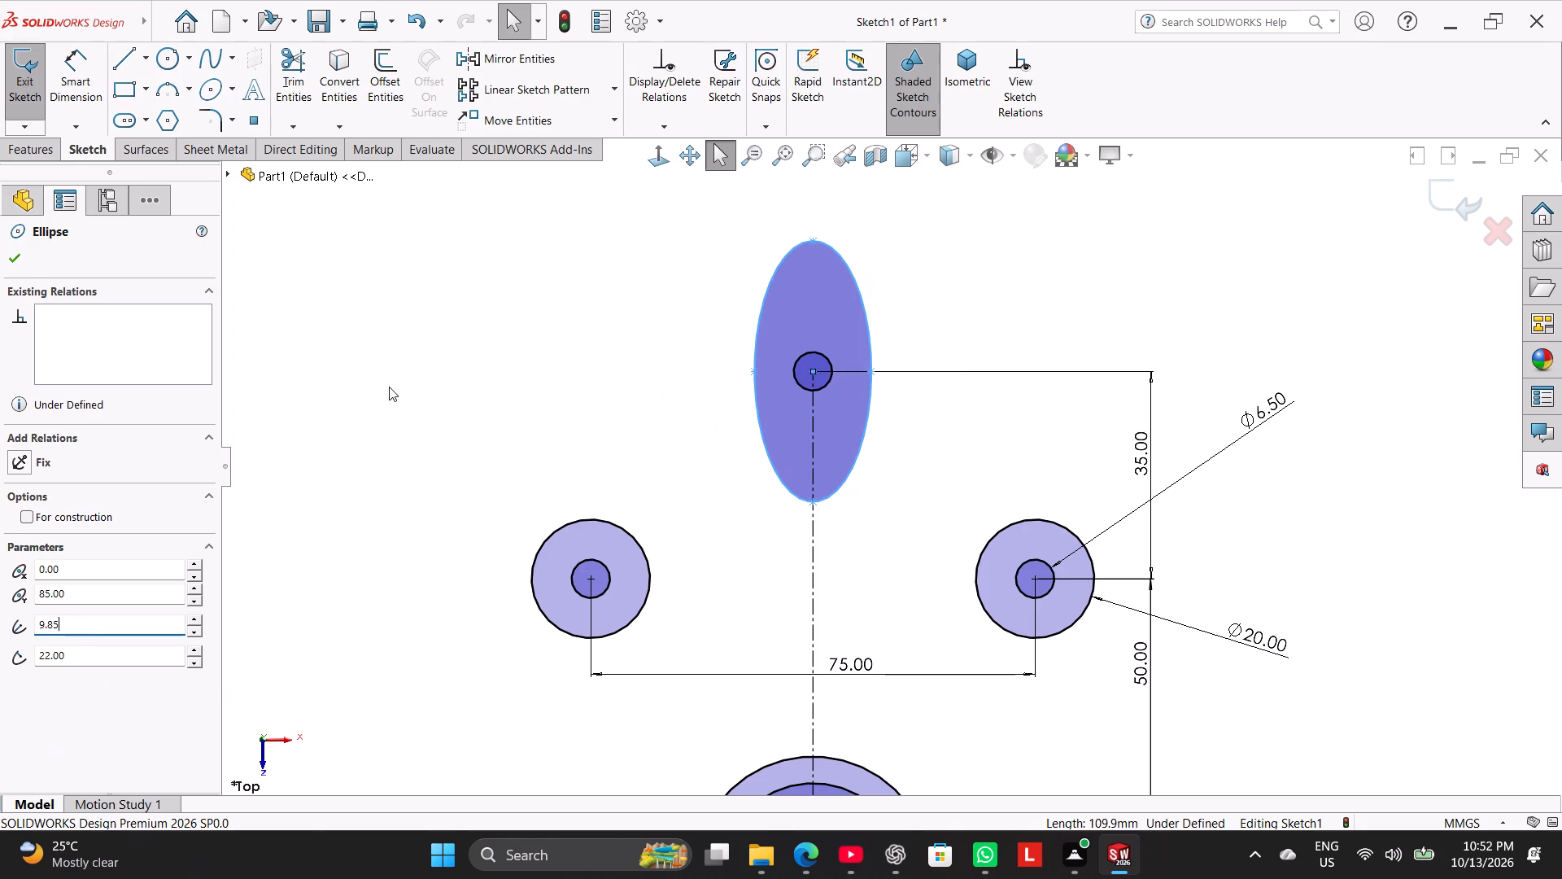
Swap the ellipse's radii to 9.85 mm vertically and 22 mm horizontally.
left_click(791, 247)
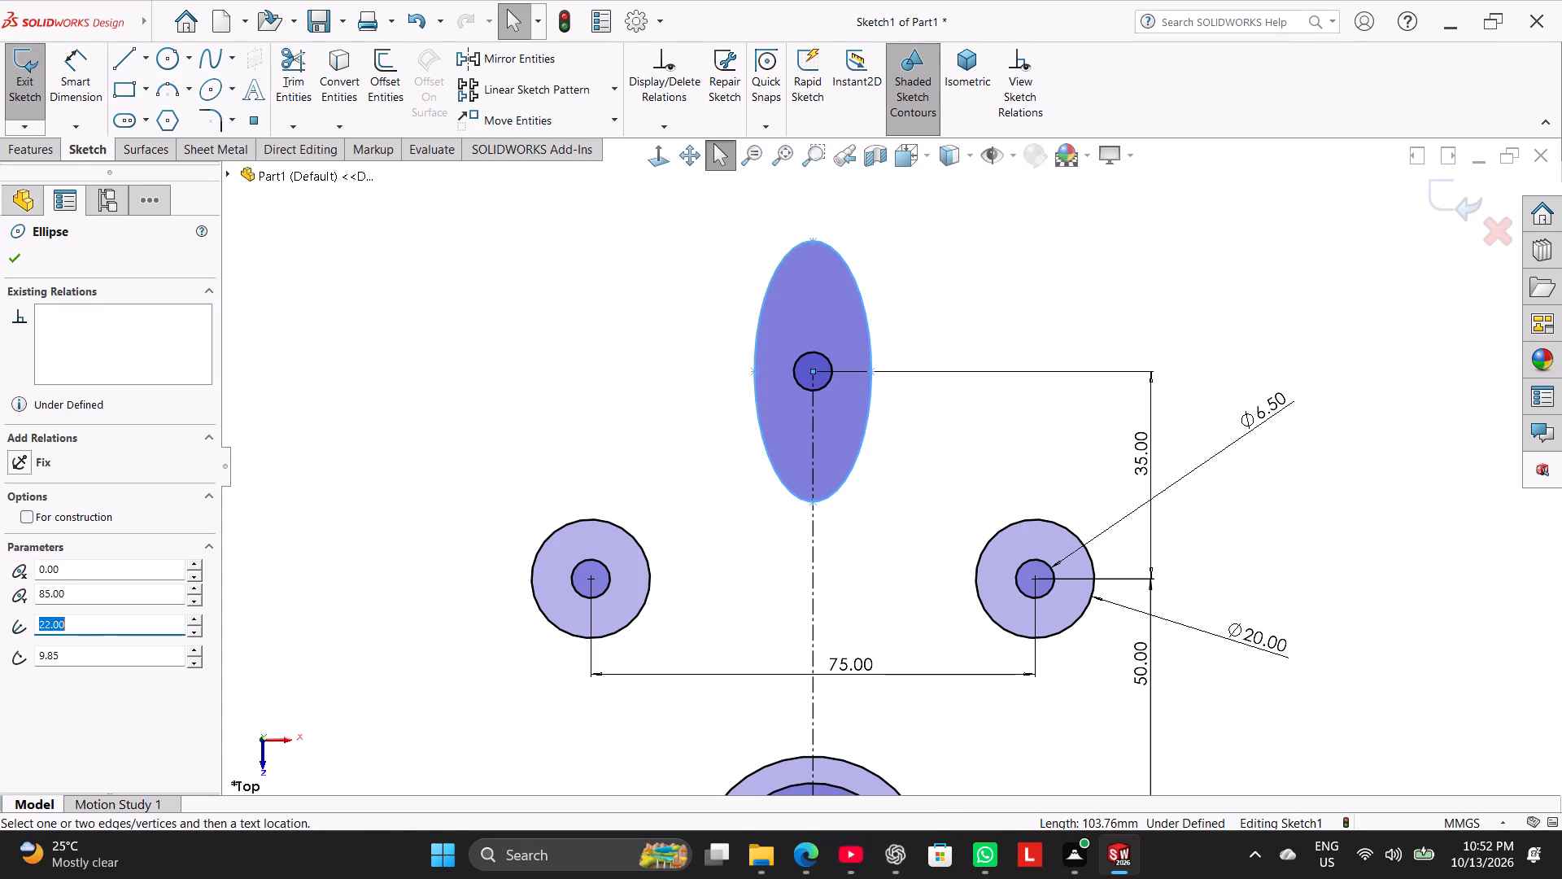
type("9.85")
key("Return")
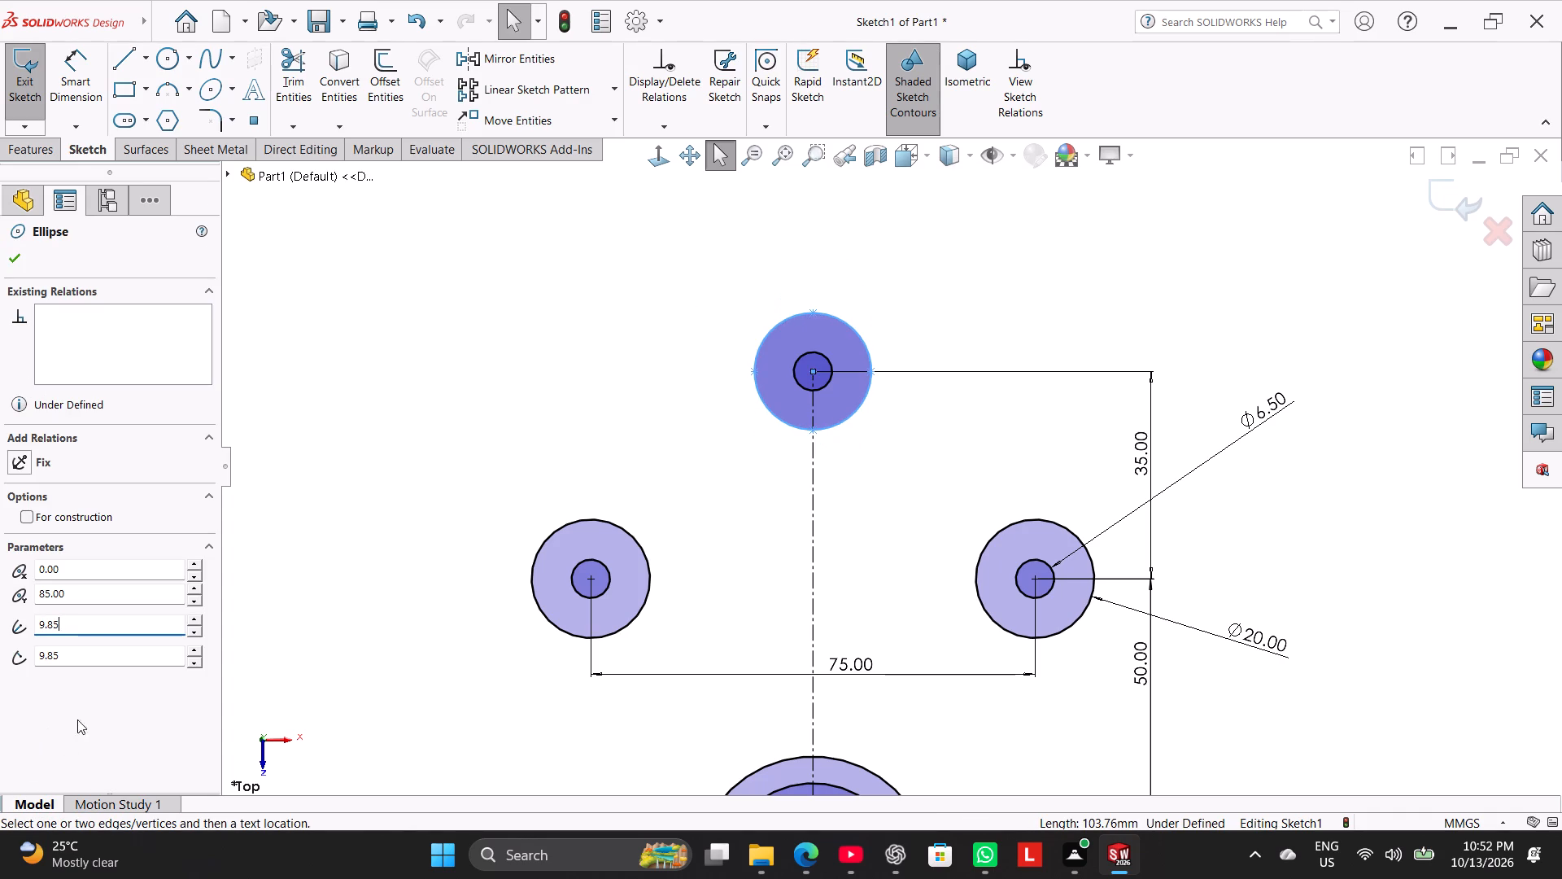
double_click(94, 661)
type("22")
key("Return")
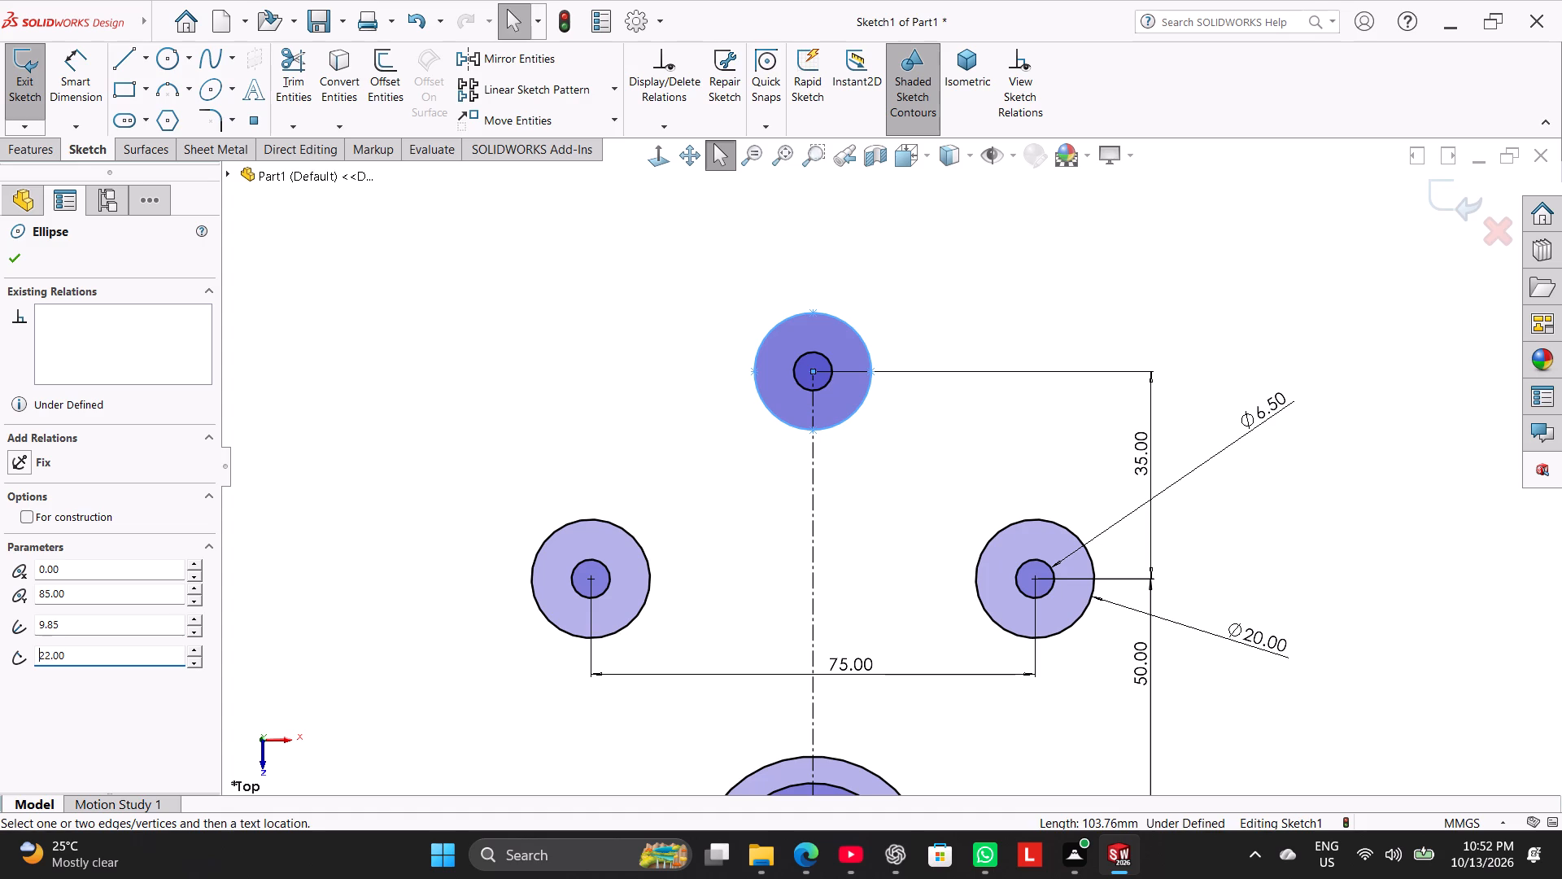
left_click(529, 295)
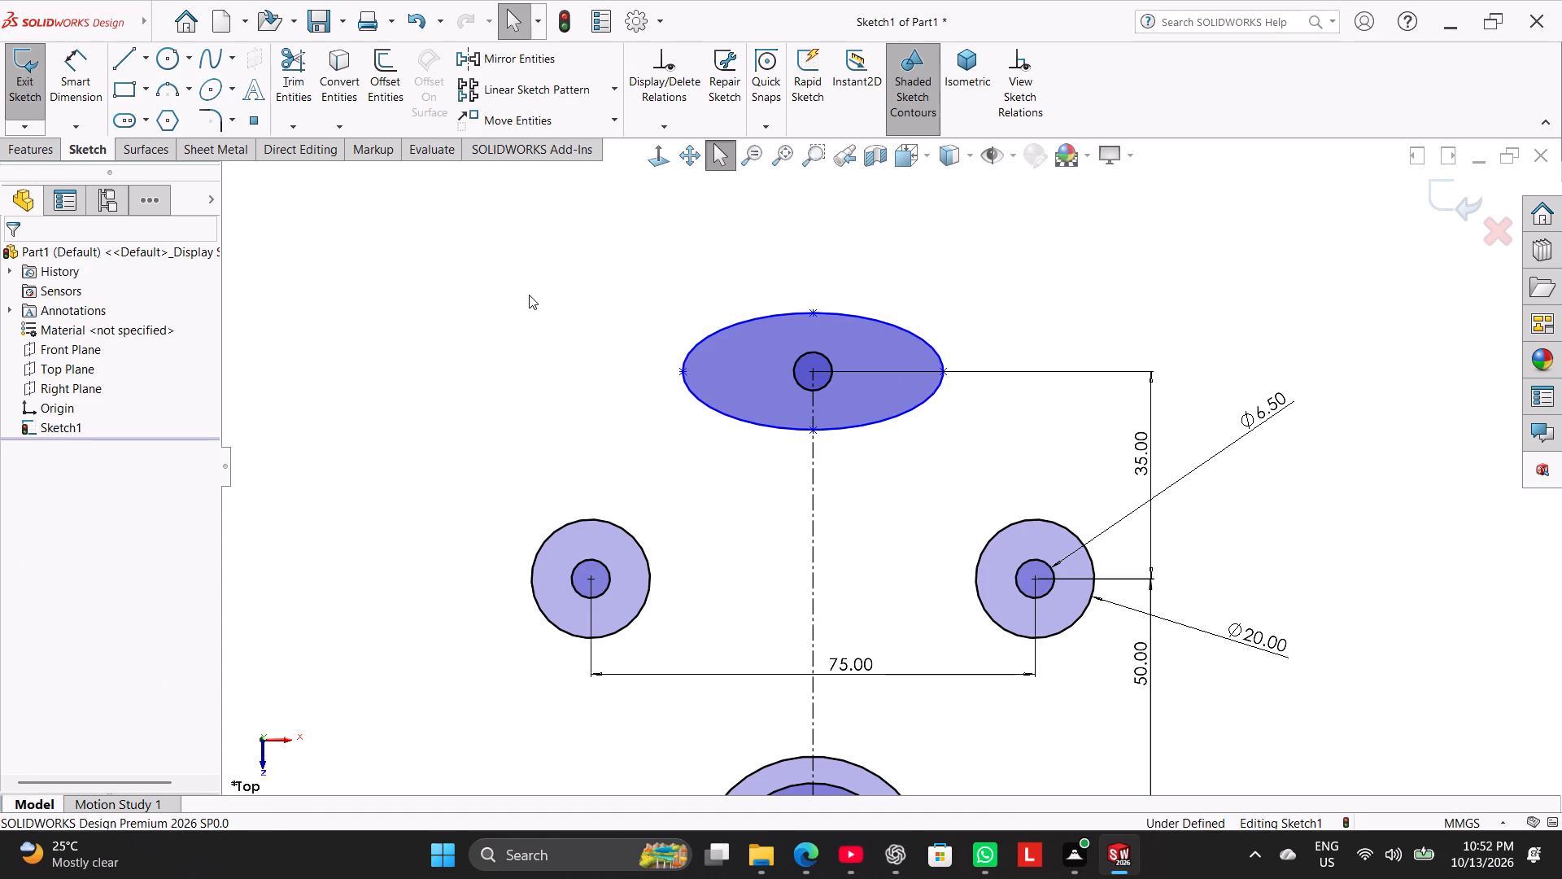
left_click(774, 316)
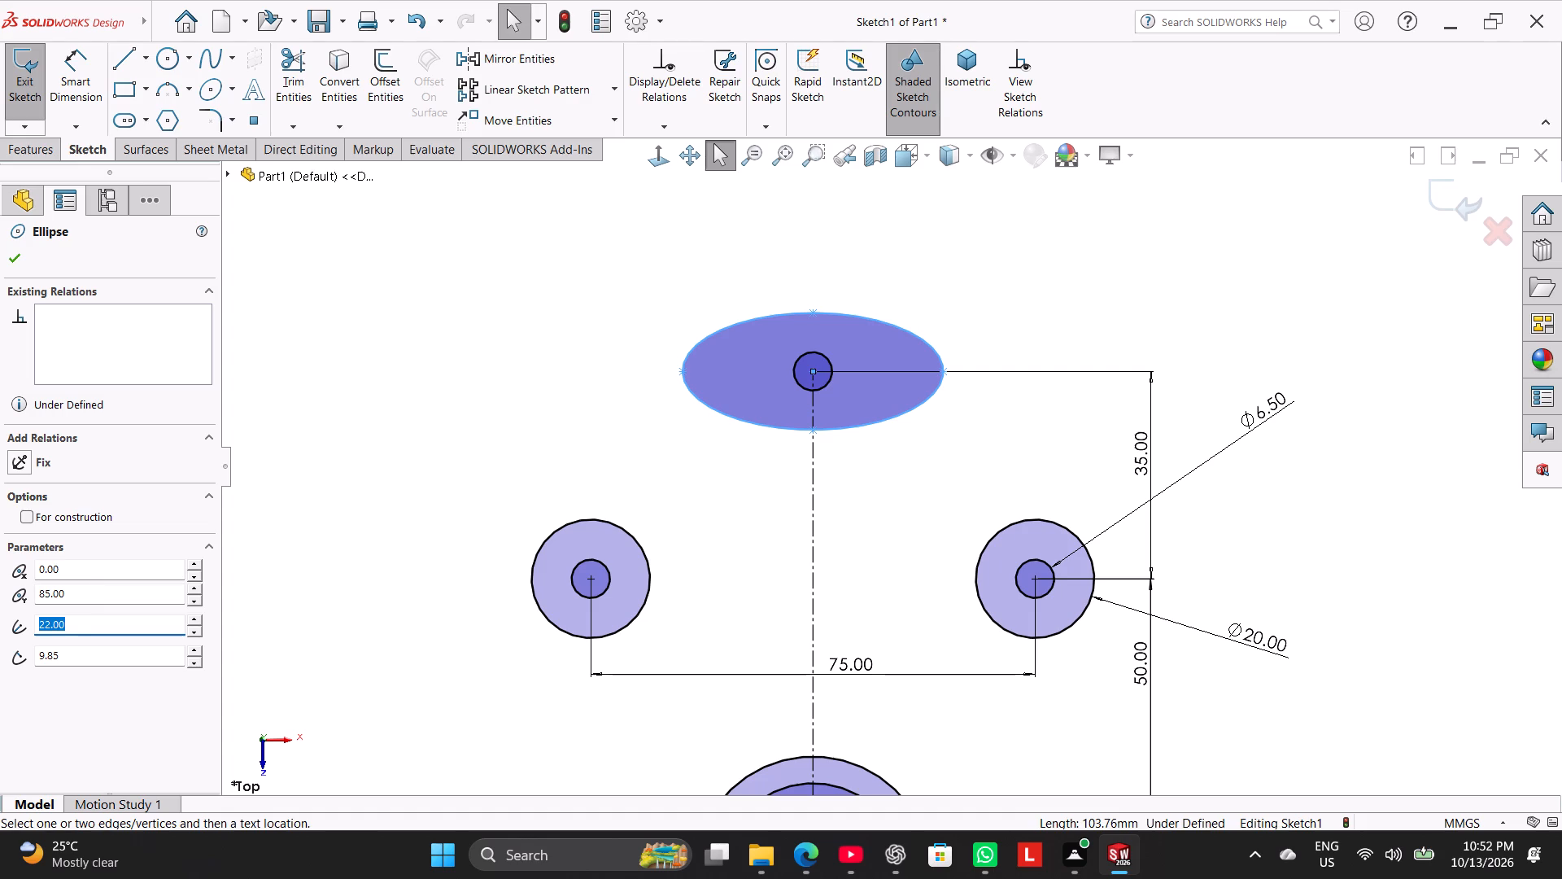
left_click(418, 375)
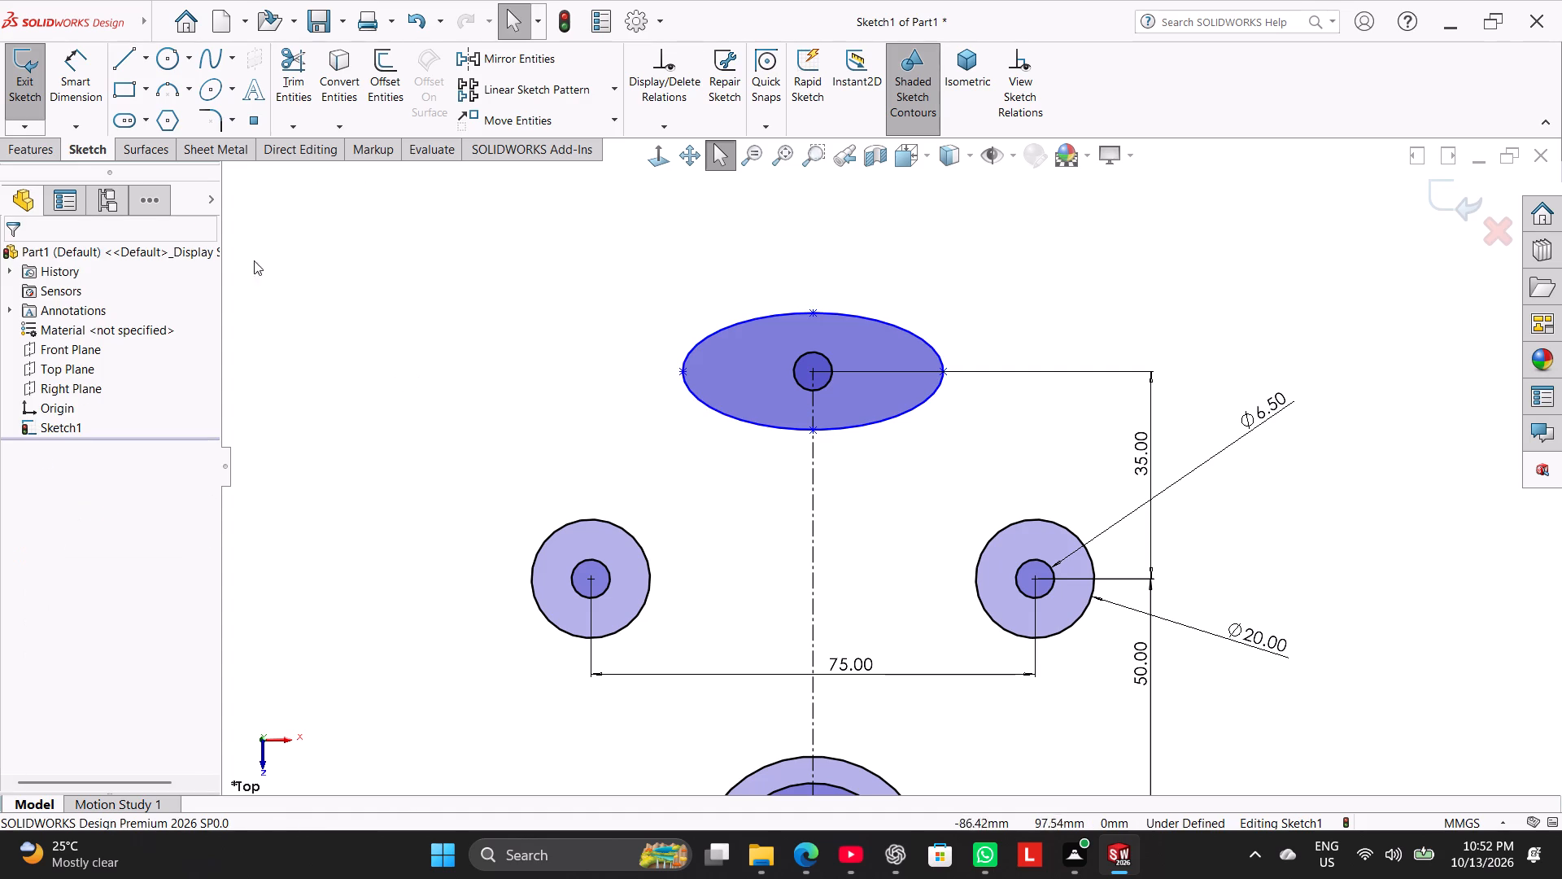
Dimension the ellipse's full height between its upper and lower vertices as 22 mm.
left_click(85, 85)
left_click(809, 312)
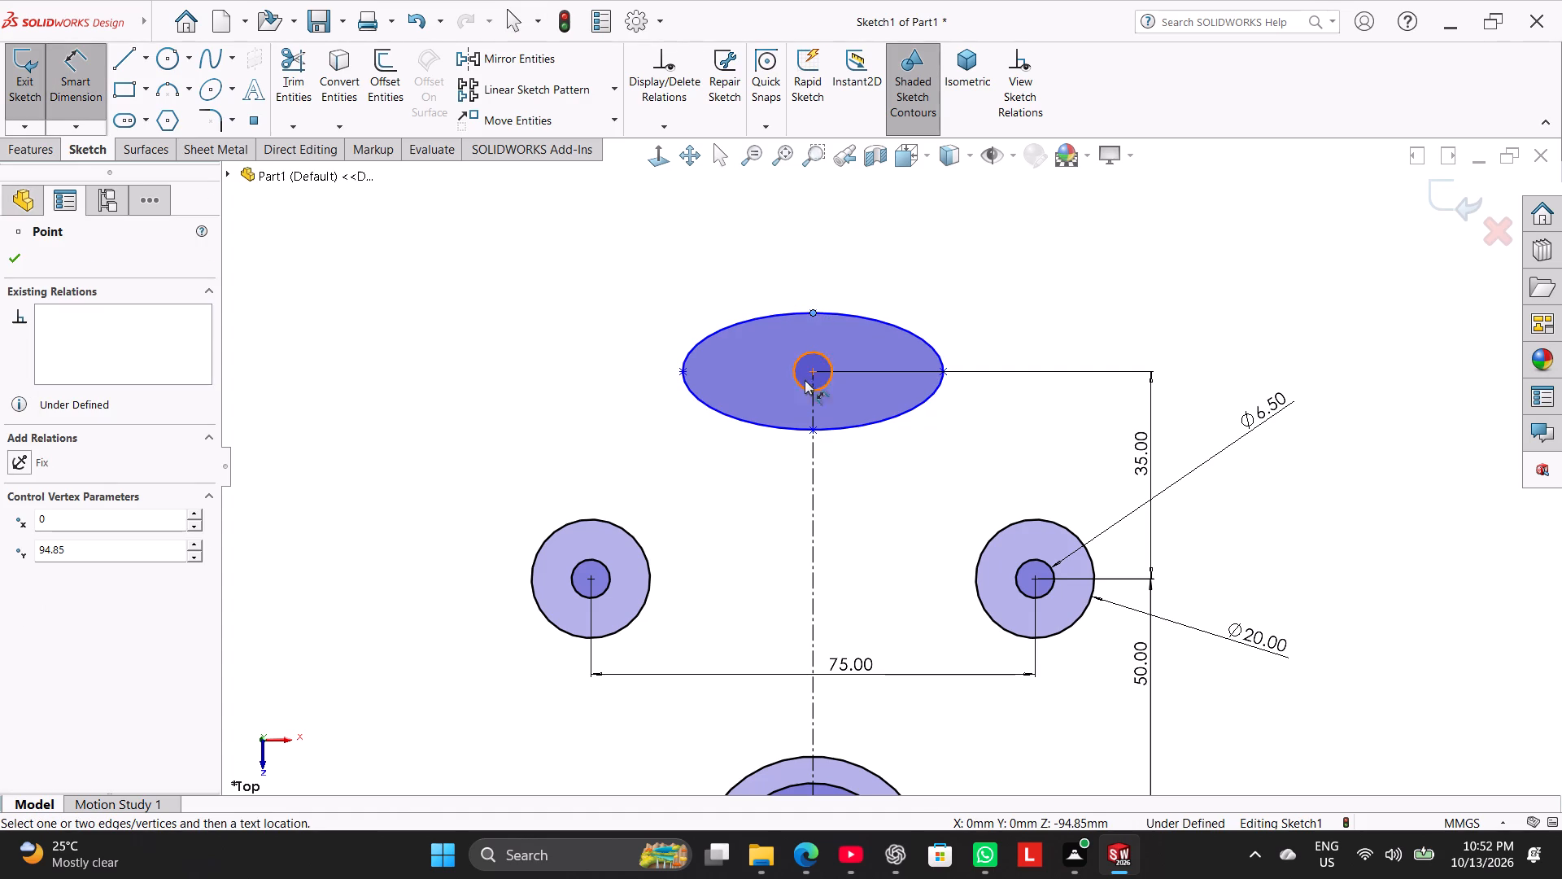
left_click(815, 427)
left_click(591, 368)
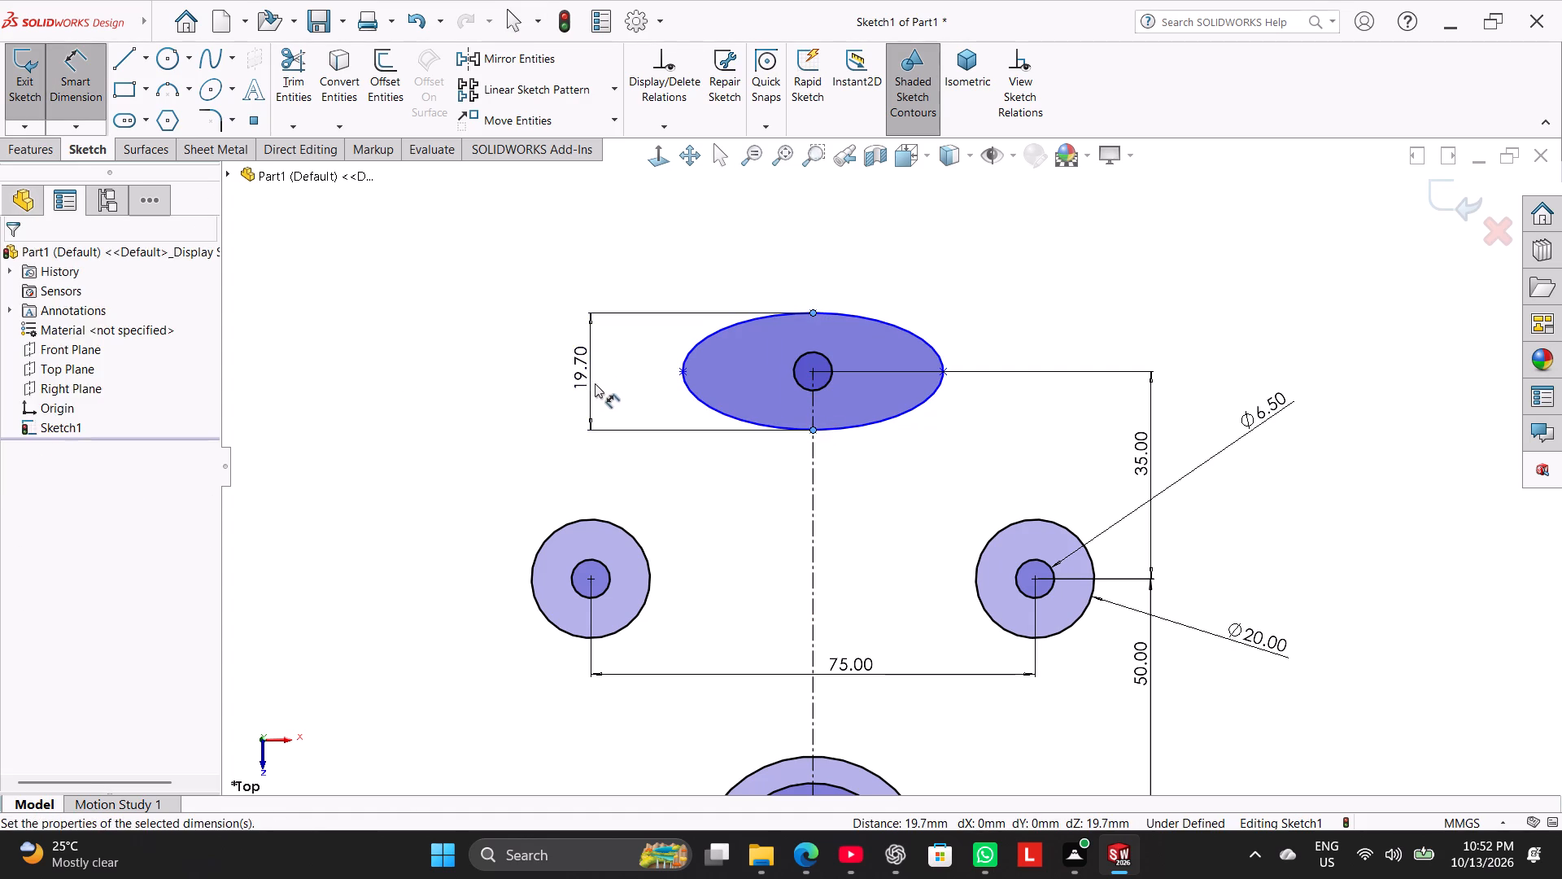
type("22")
key("Return")
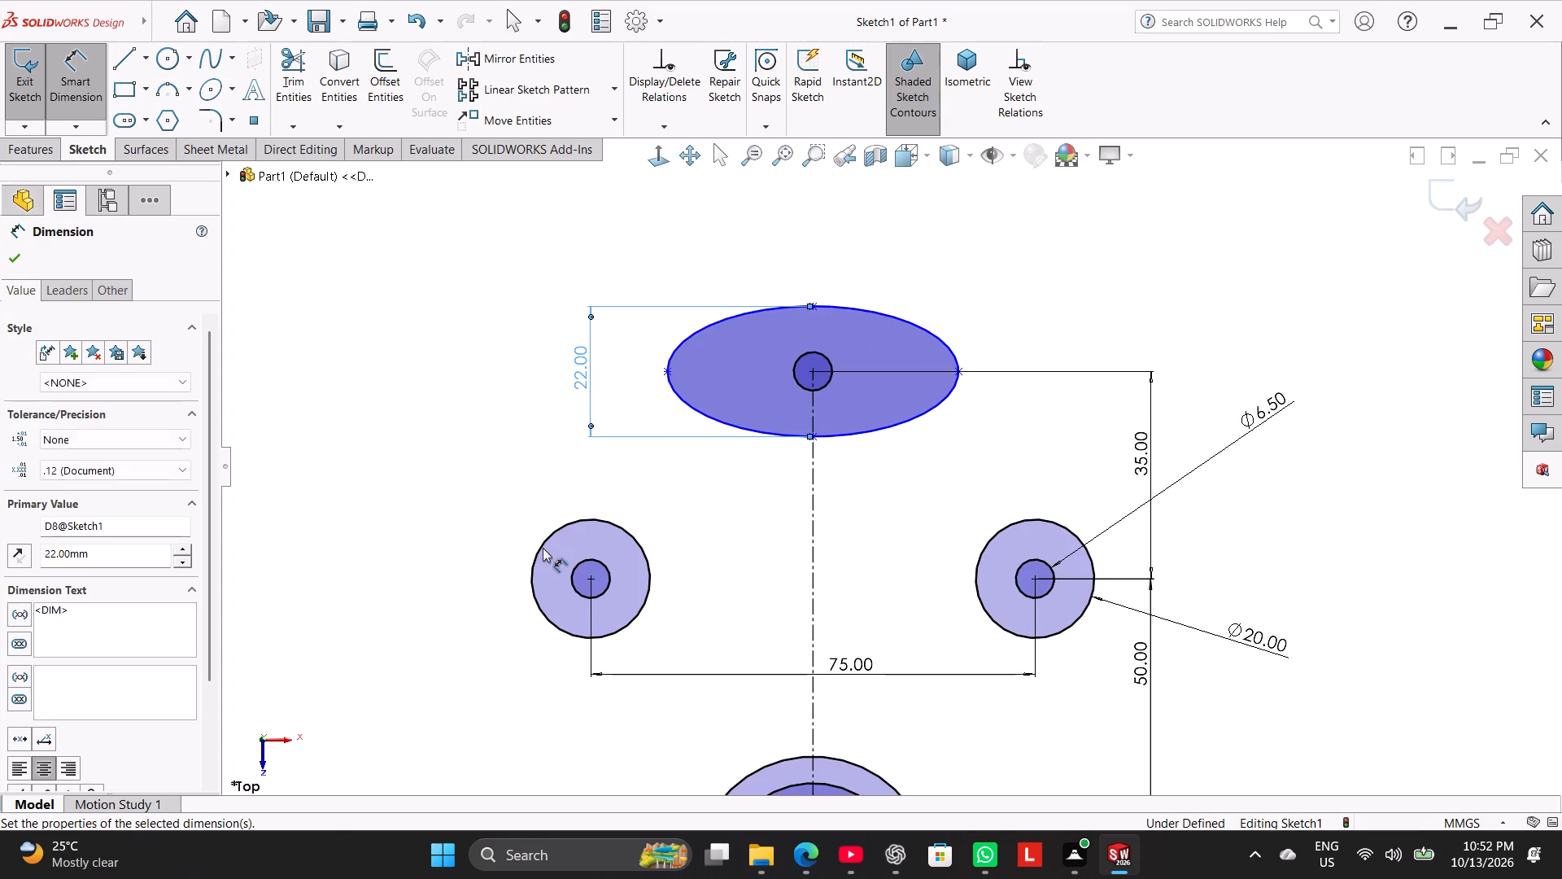
right_click(425, 391)
left_click(480, 446)
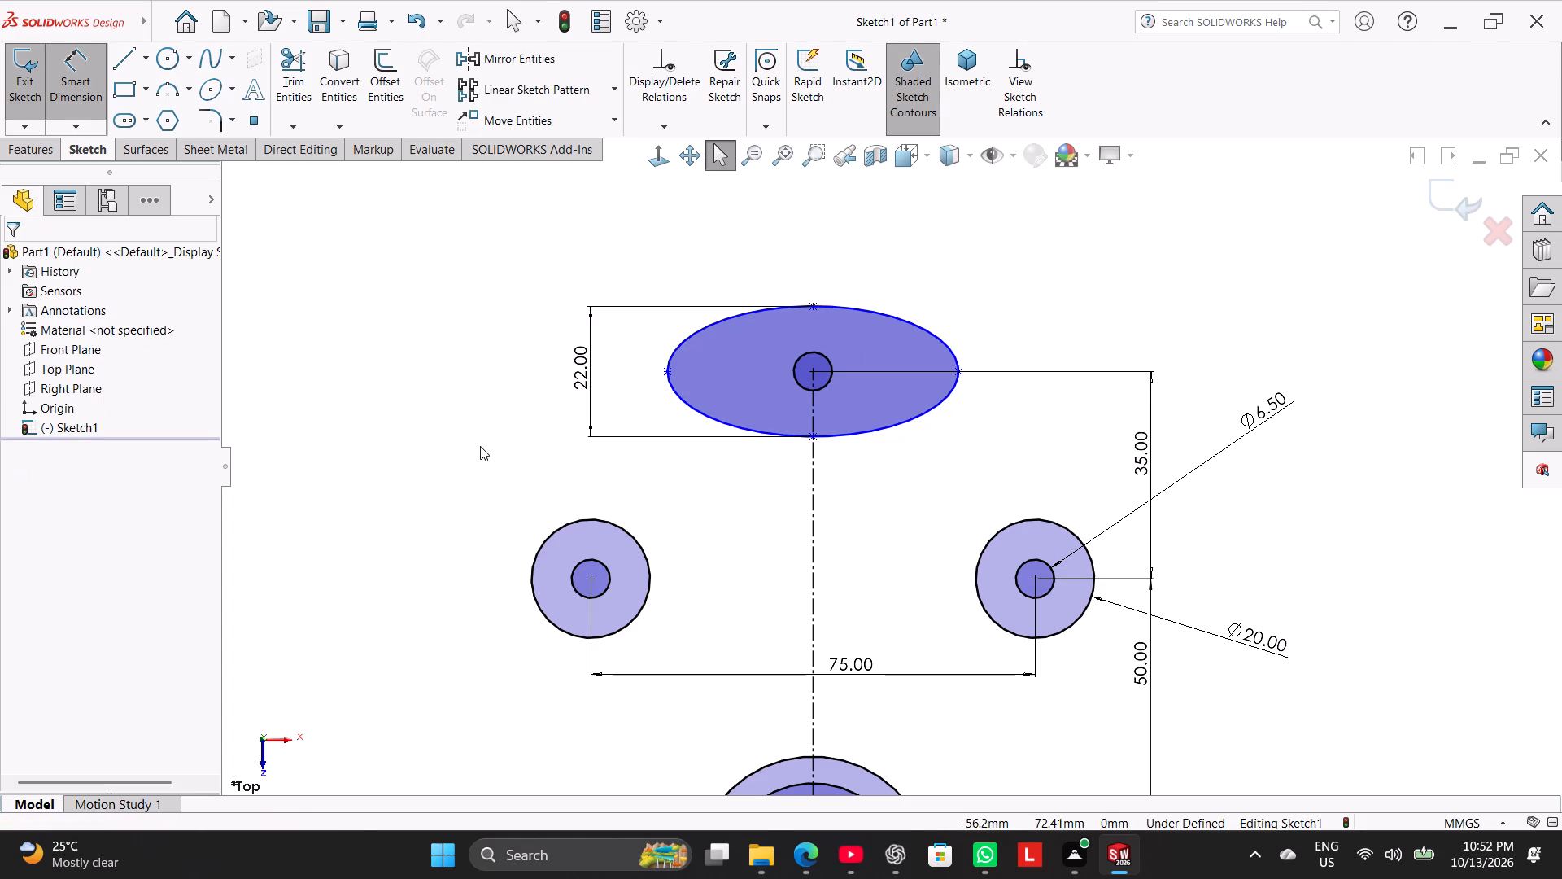
Narrow the ellipse horizontally by moving its left vertex toward the uppermost hole.
left_click_drag(665, 371, 677, 371)
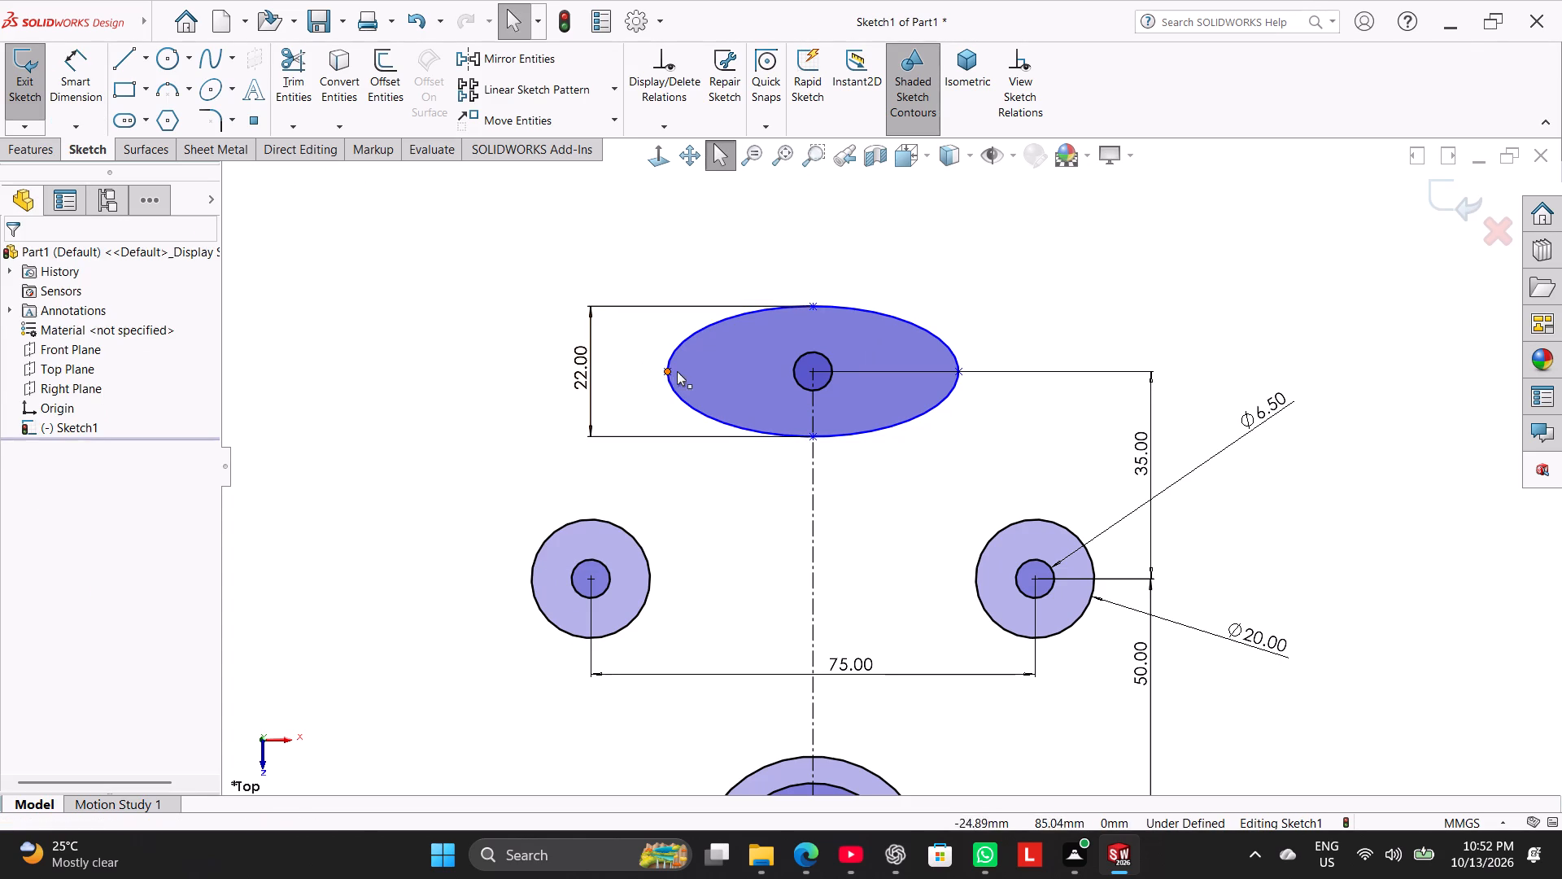
left_click_drag(677, 371, 714, 370)
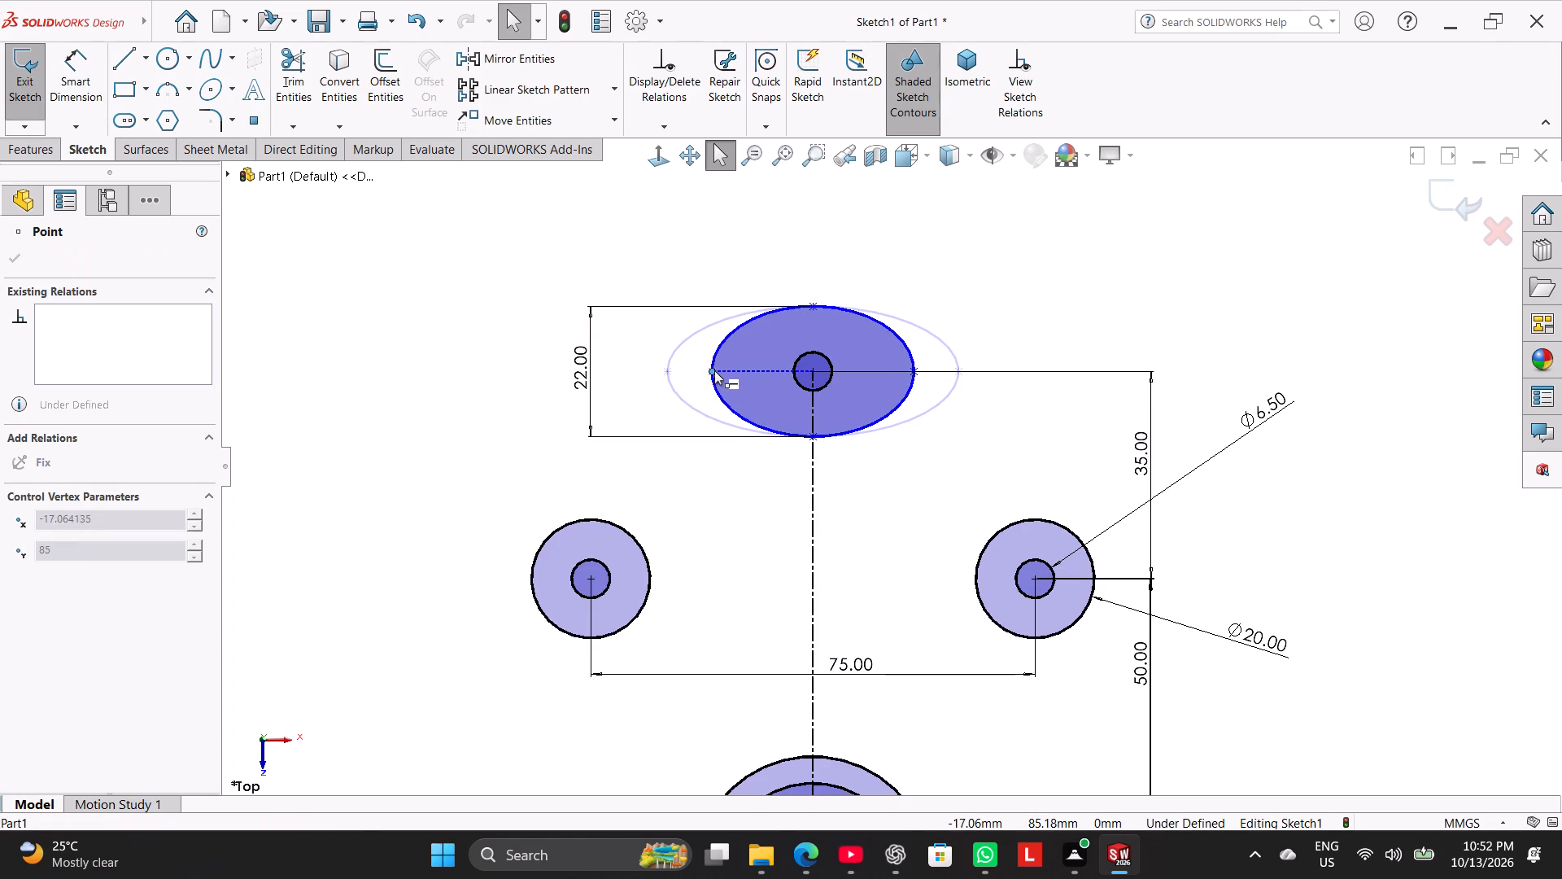
left_click_drag(714, 370, 720, 368)
left_click(492, 290)
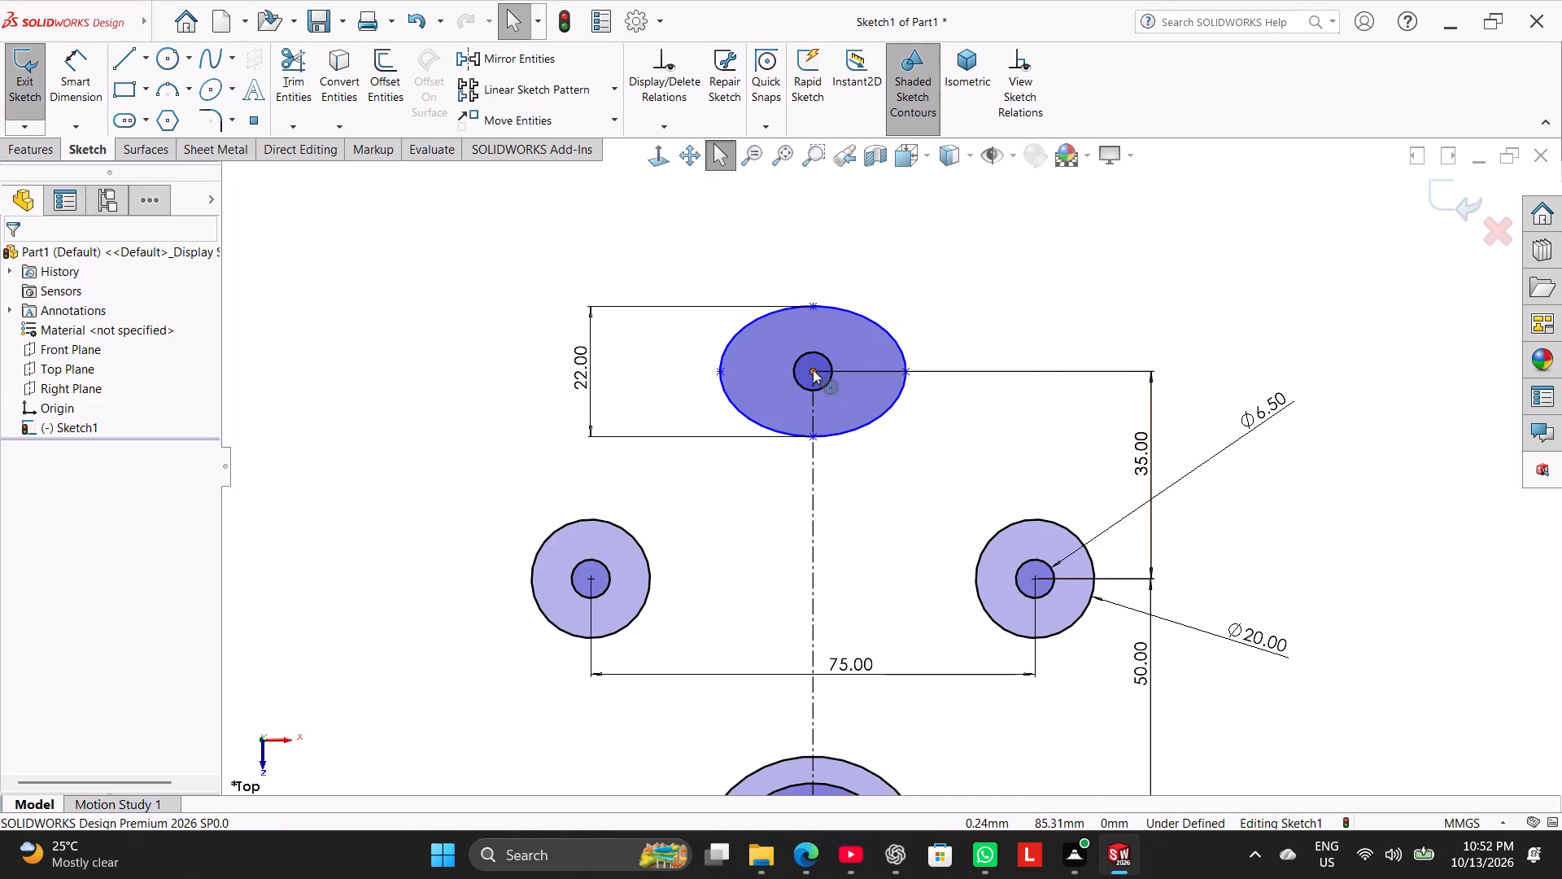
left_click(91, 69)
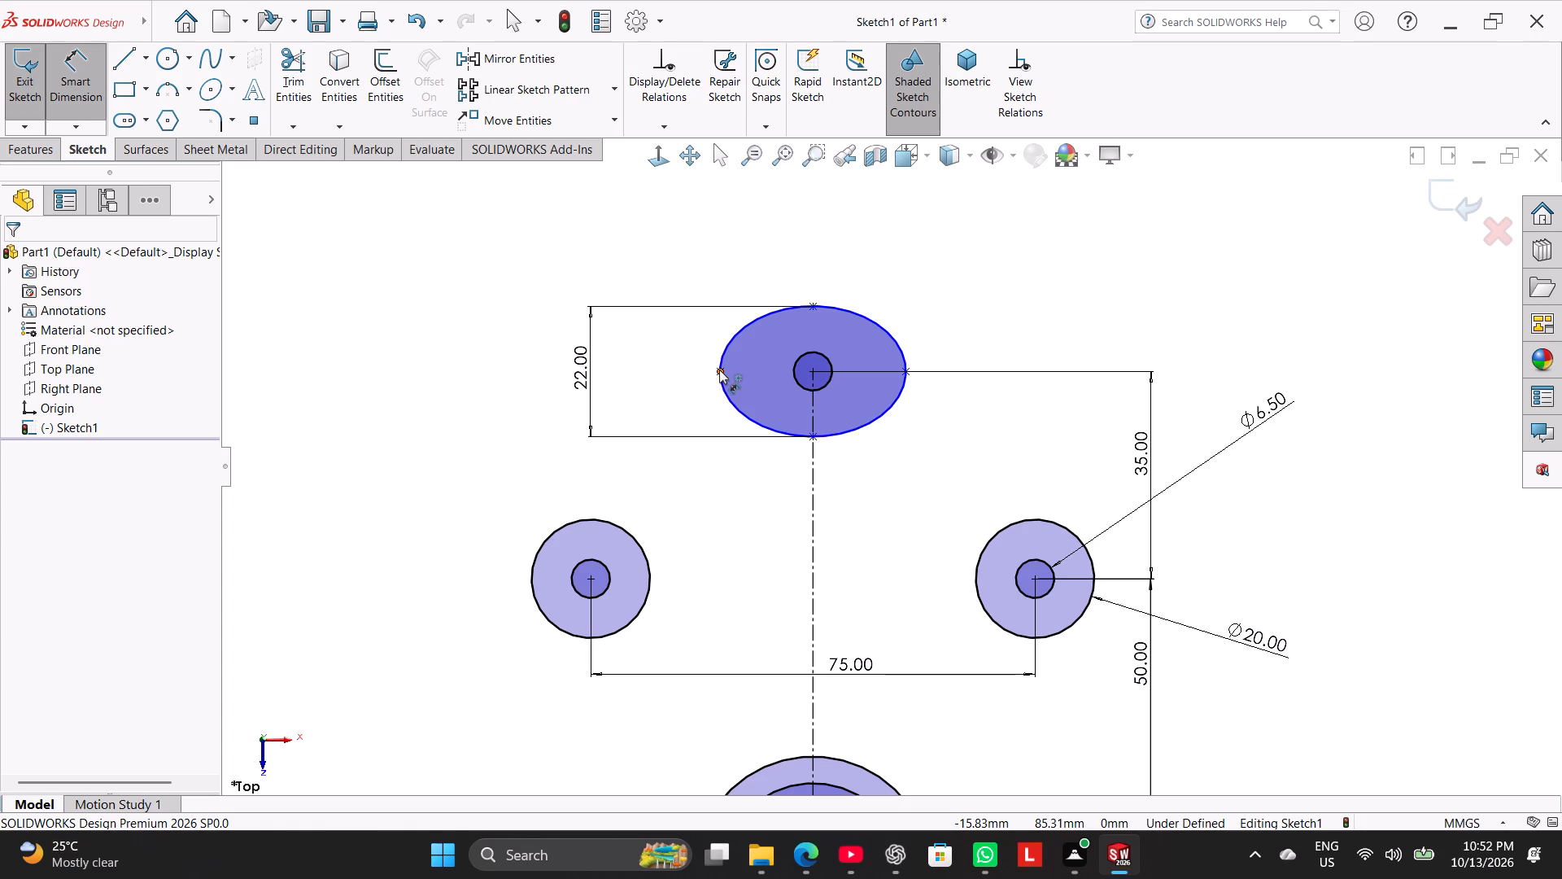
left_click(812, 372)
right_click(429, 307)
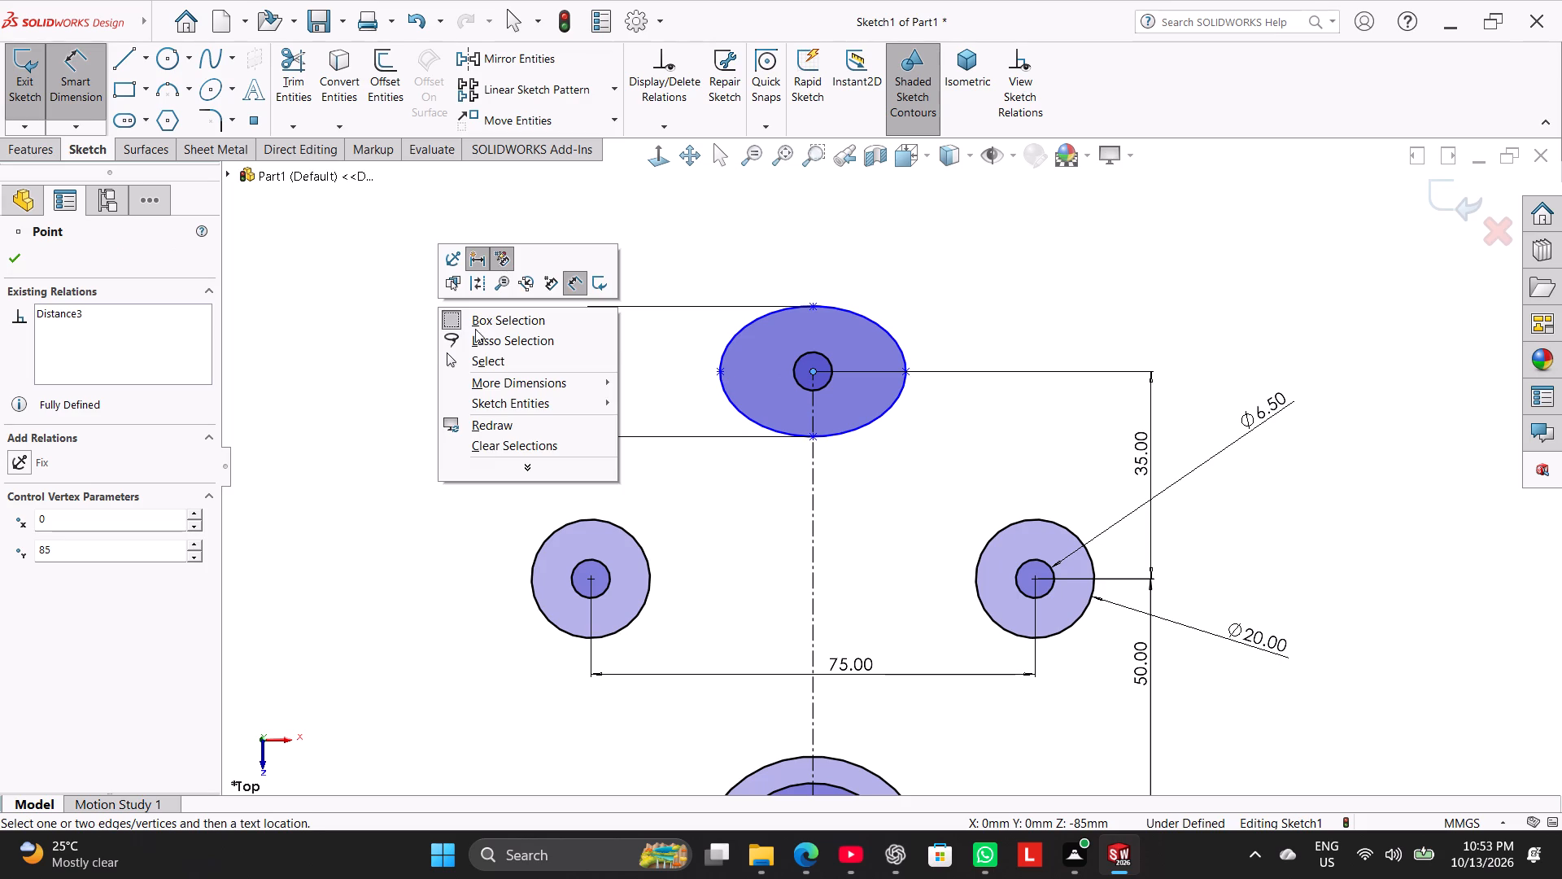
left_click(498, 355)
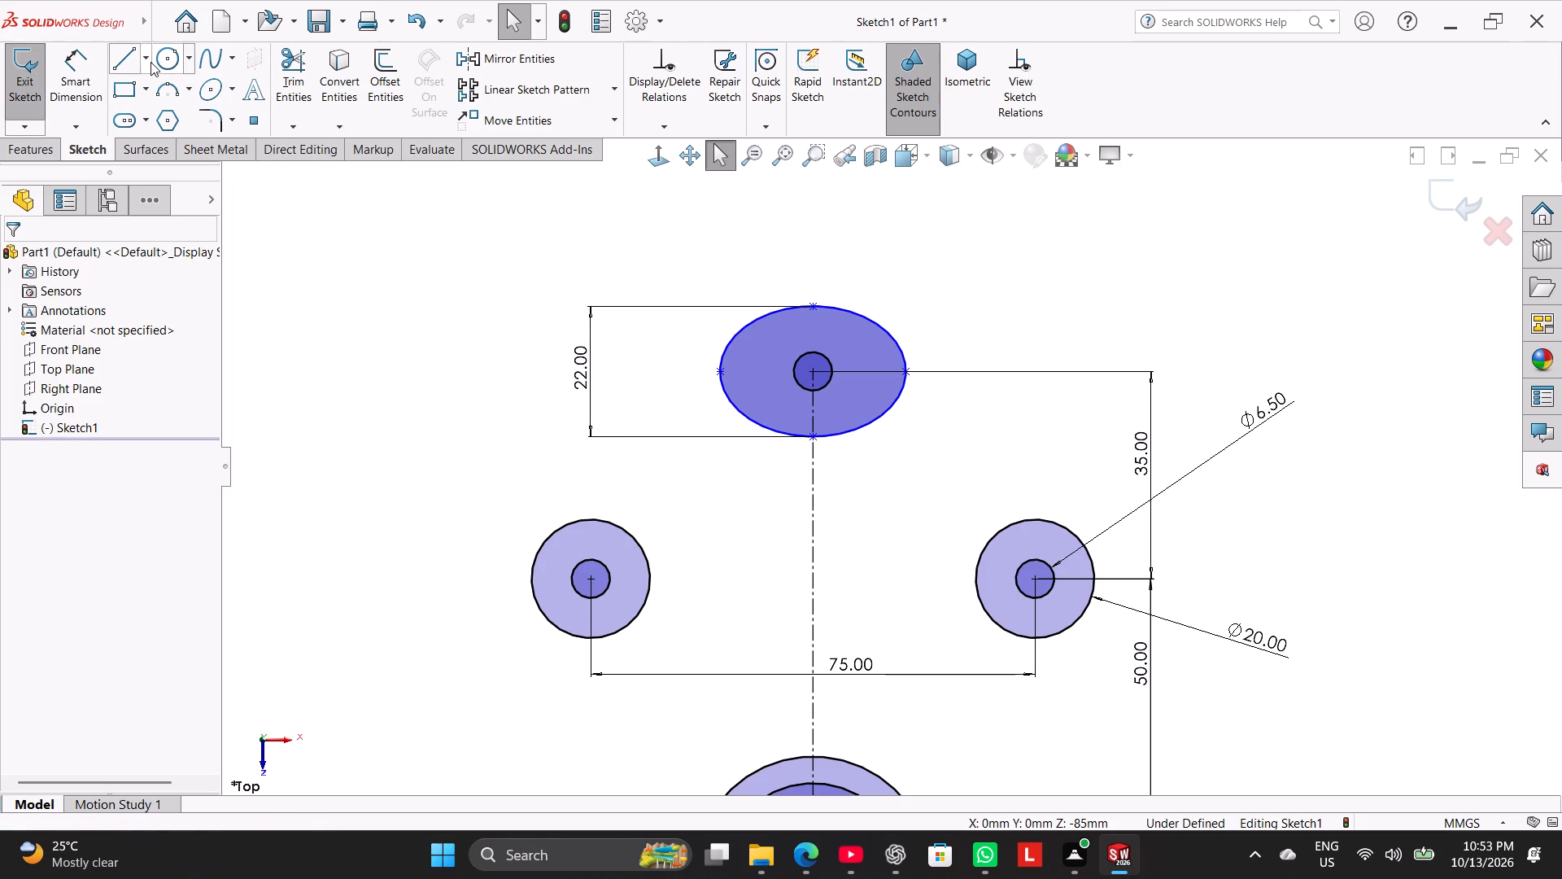
Draw a horizontal centerline from the uppermost hole's center to the ellipse's right vertex.
left_click(151, 62)
left_click(165, 105)
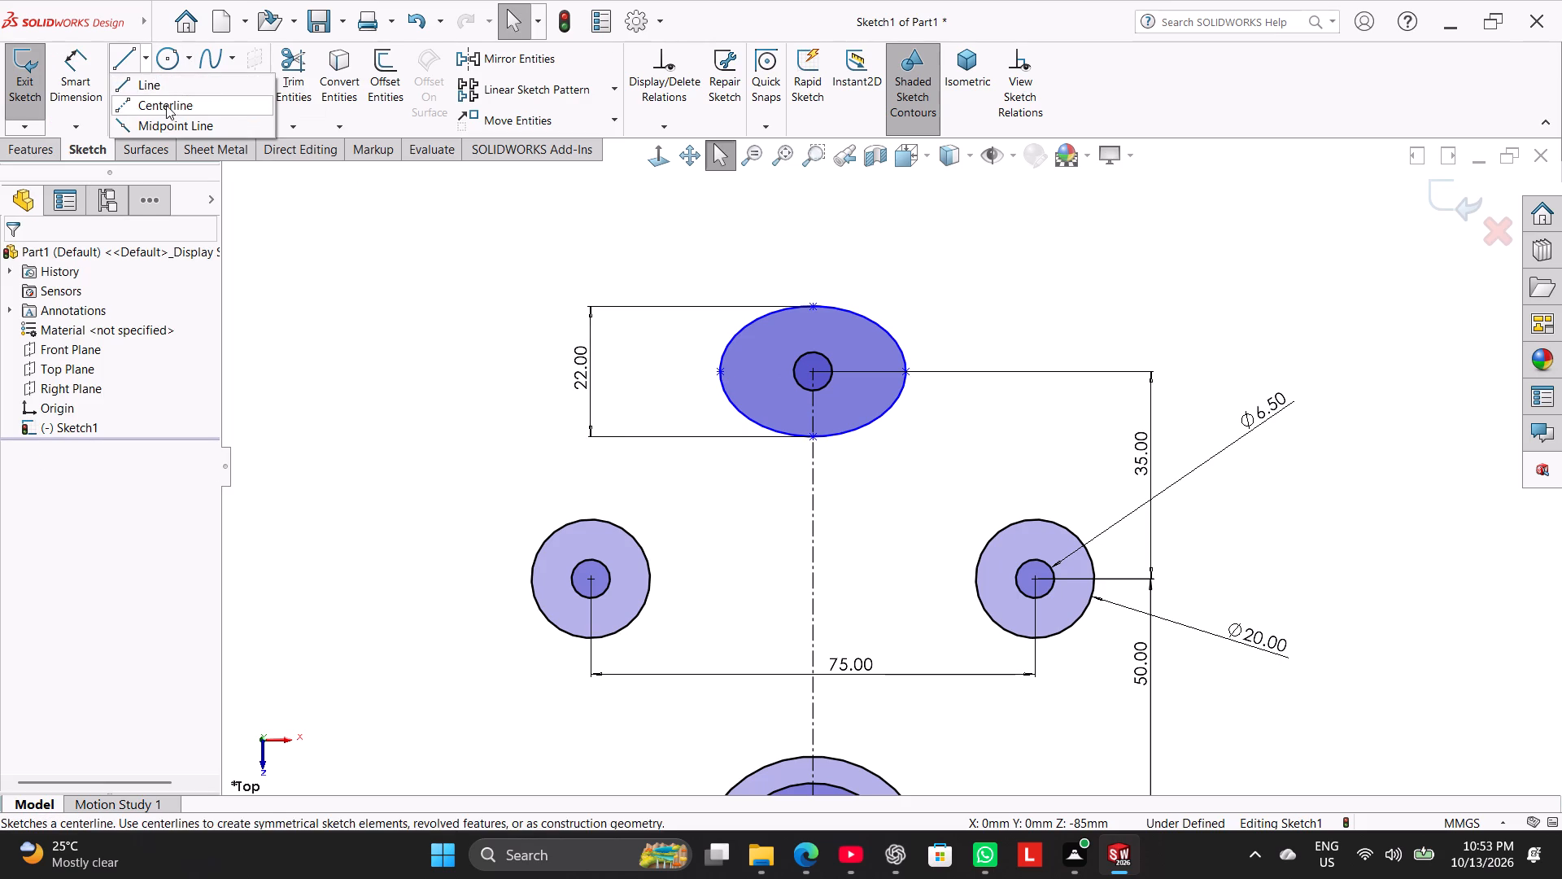
left_click(814, 372)
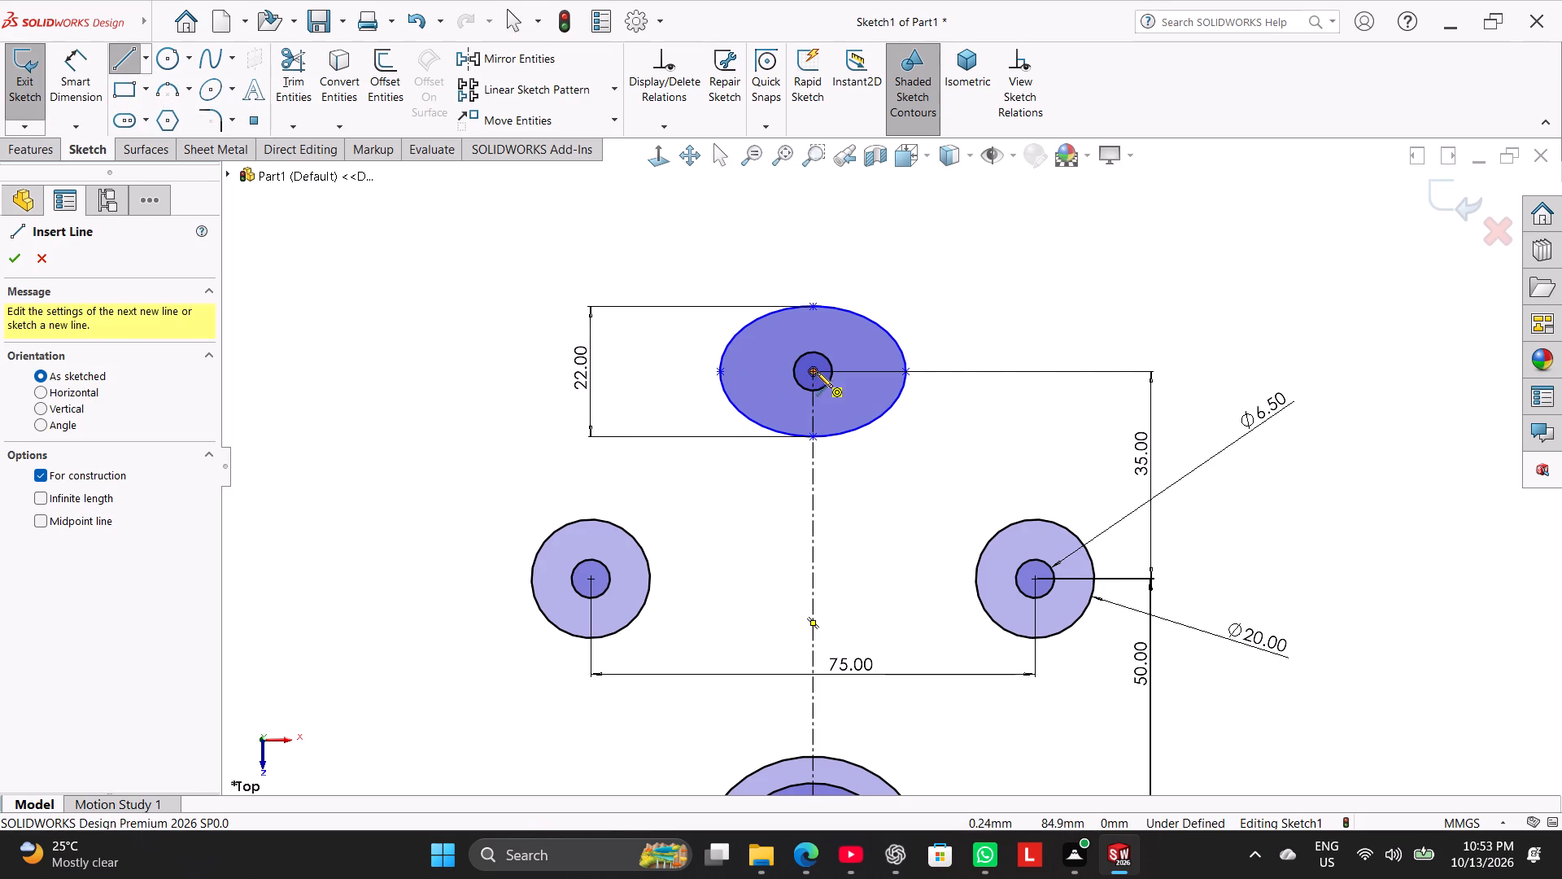
left_click(909, 369)
right_click(894, 293)
left_click(925, 303)
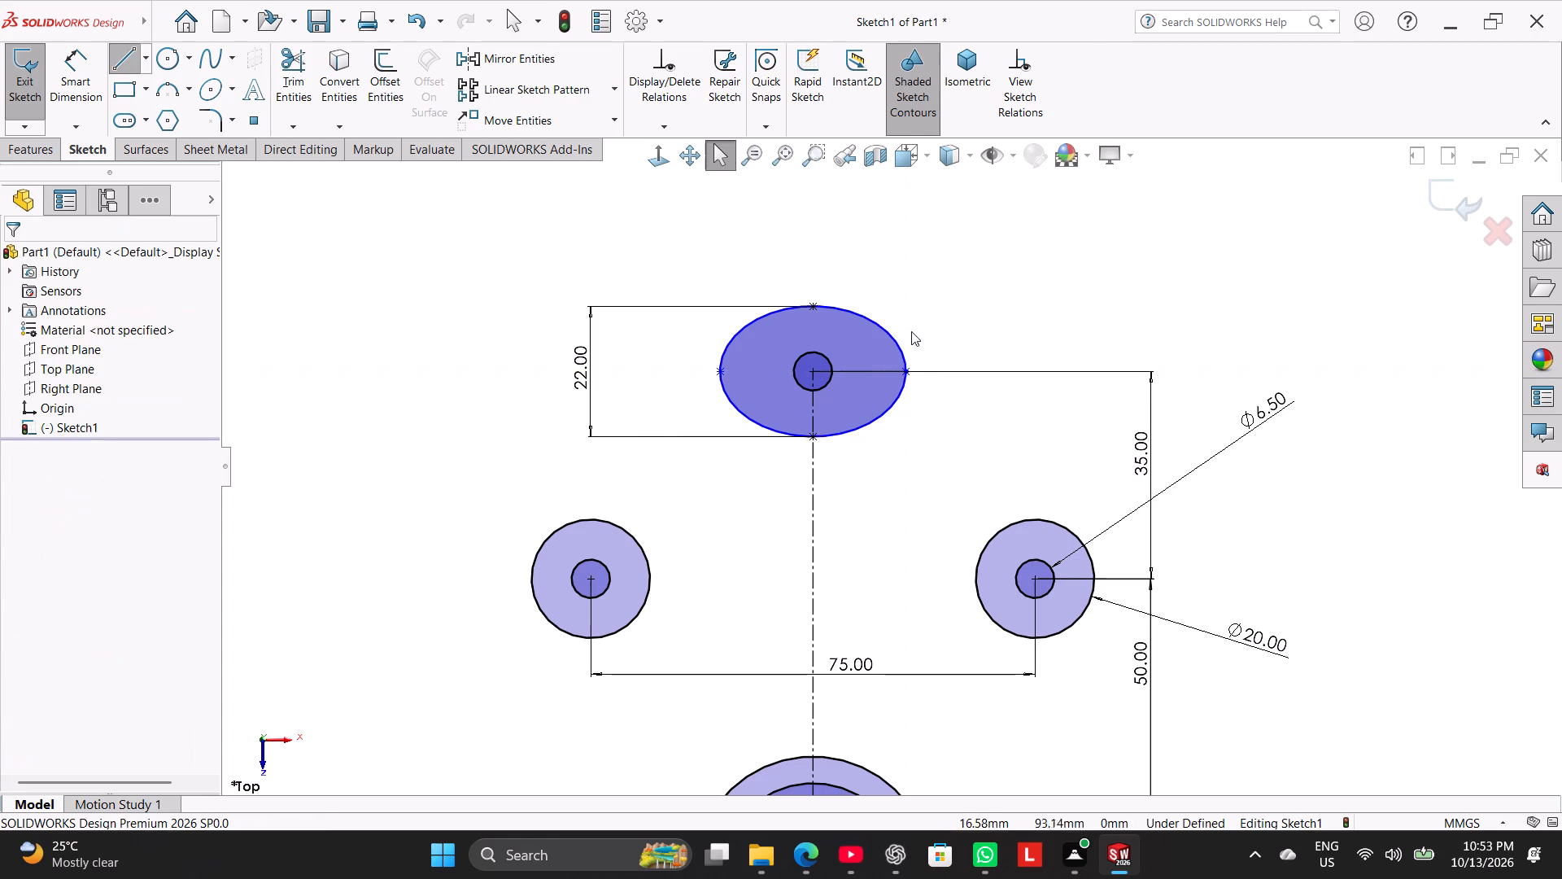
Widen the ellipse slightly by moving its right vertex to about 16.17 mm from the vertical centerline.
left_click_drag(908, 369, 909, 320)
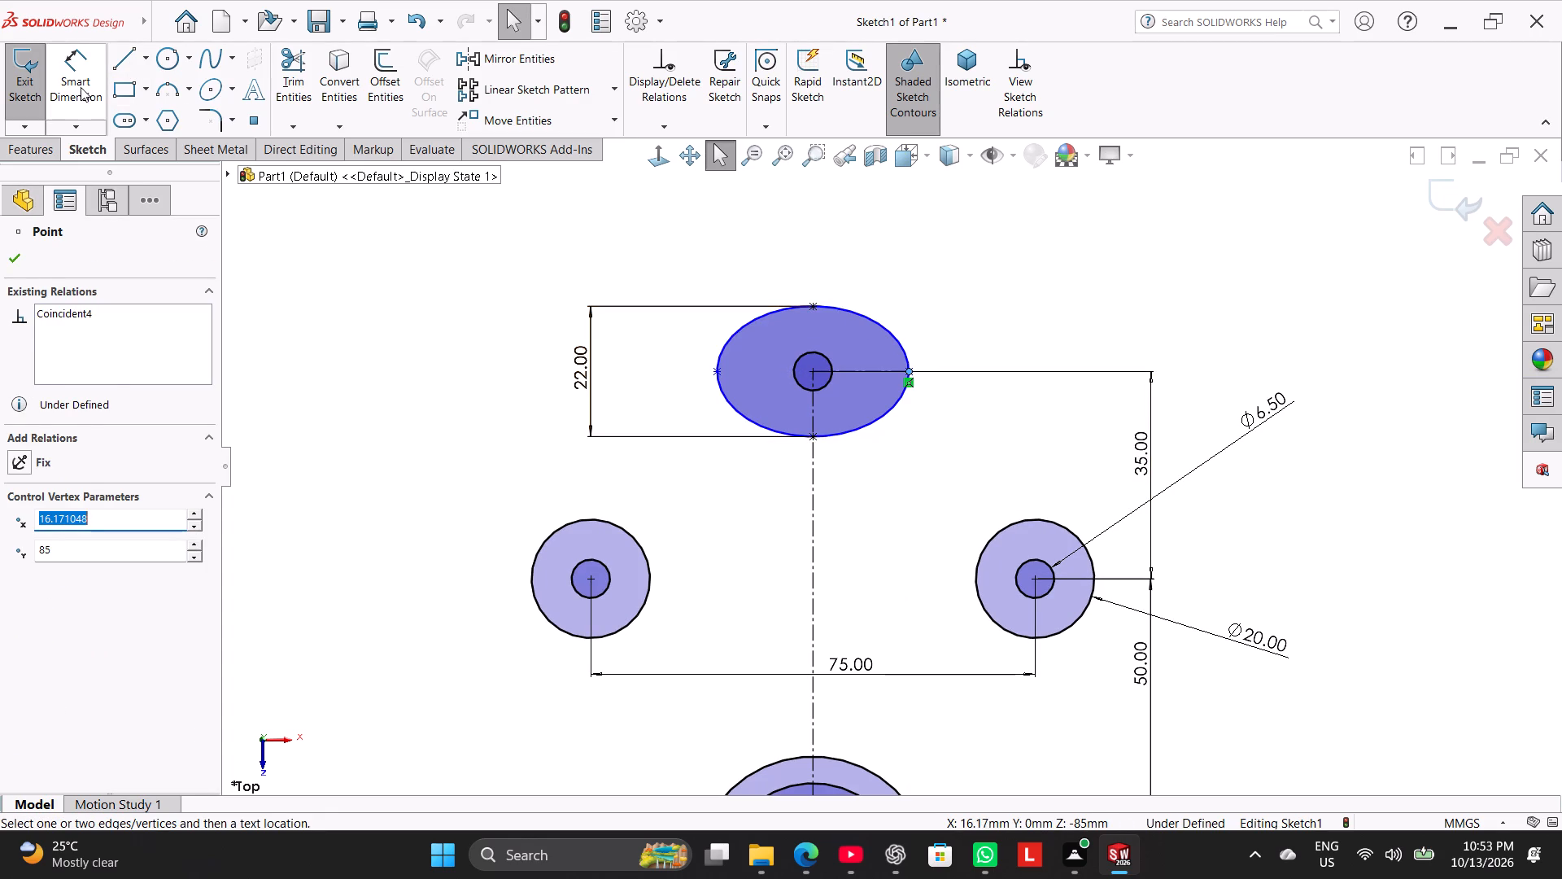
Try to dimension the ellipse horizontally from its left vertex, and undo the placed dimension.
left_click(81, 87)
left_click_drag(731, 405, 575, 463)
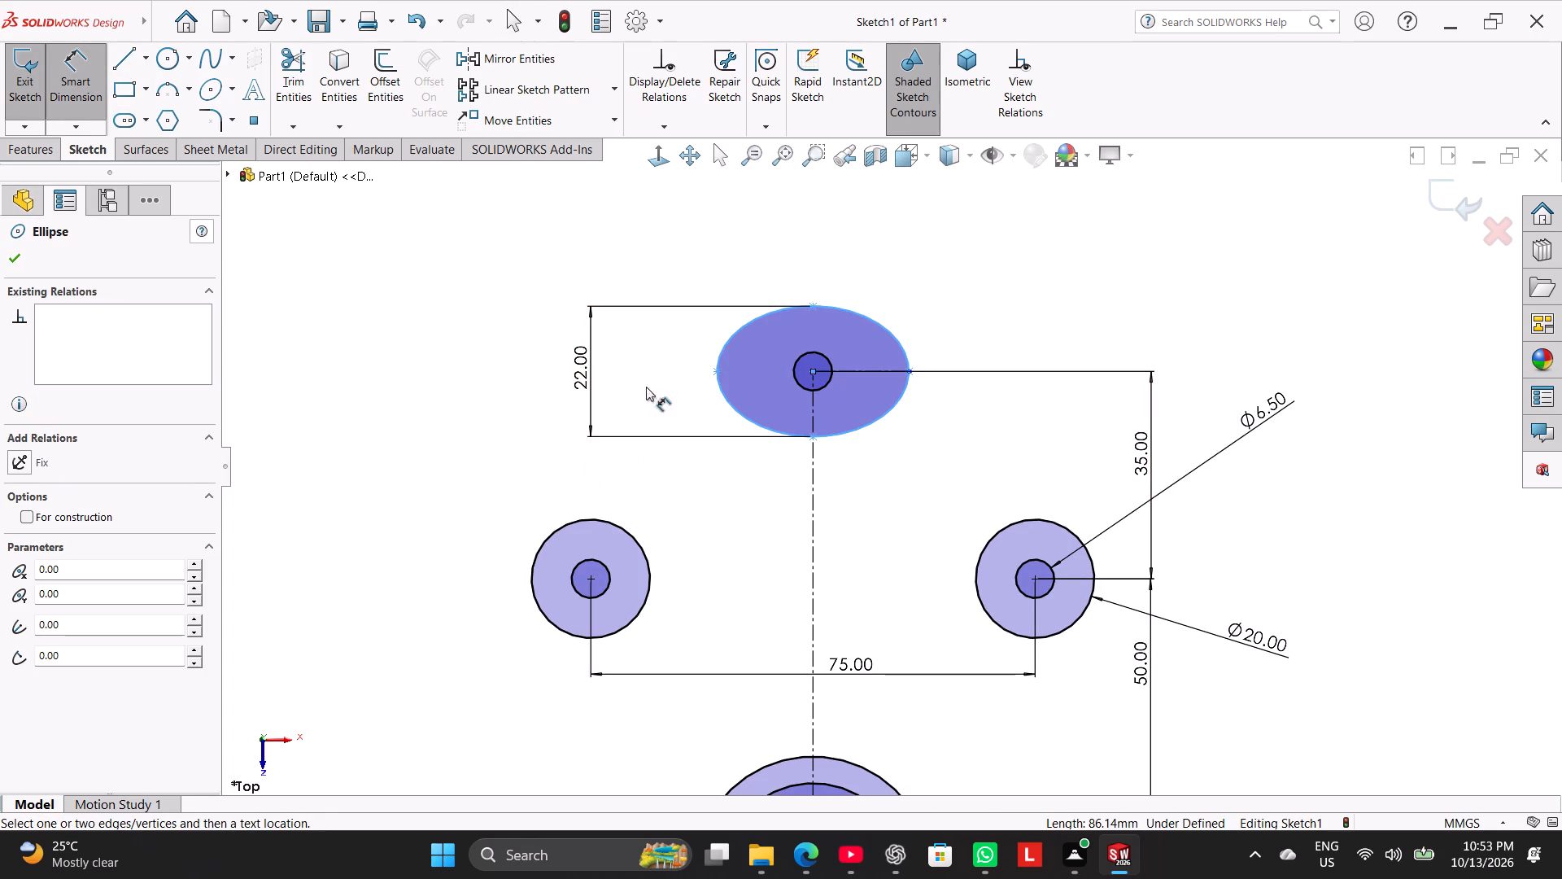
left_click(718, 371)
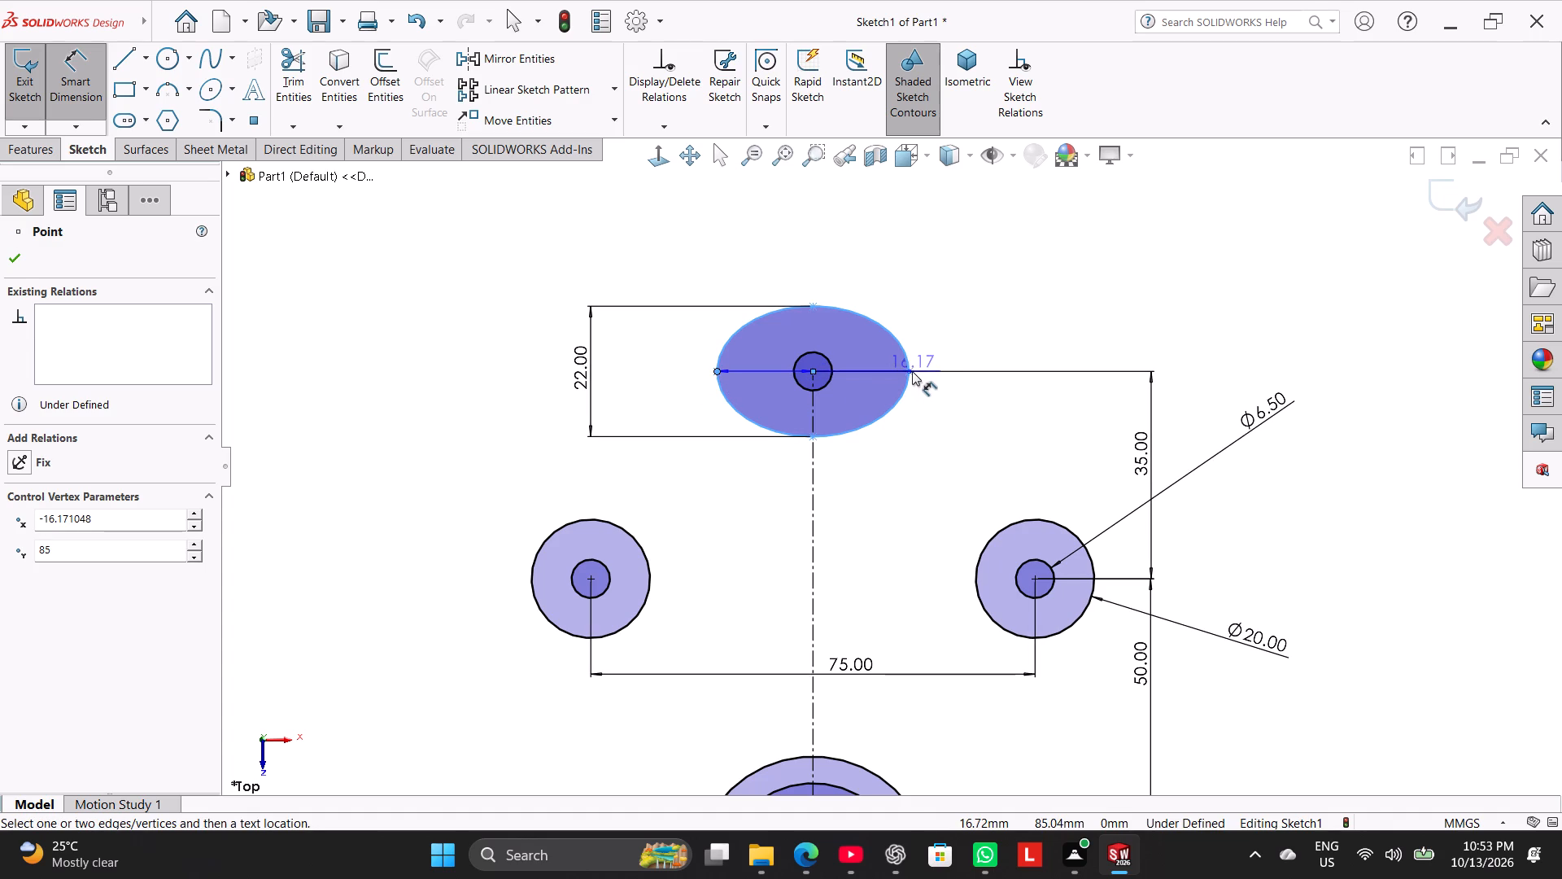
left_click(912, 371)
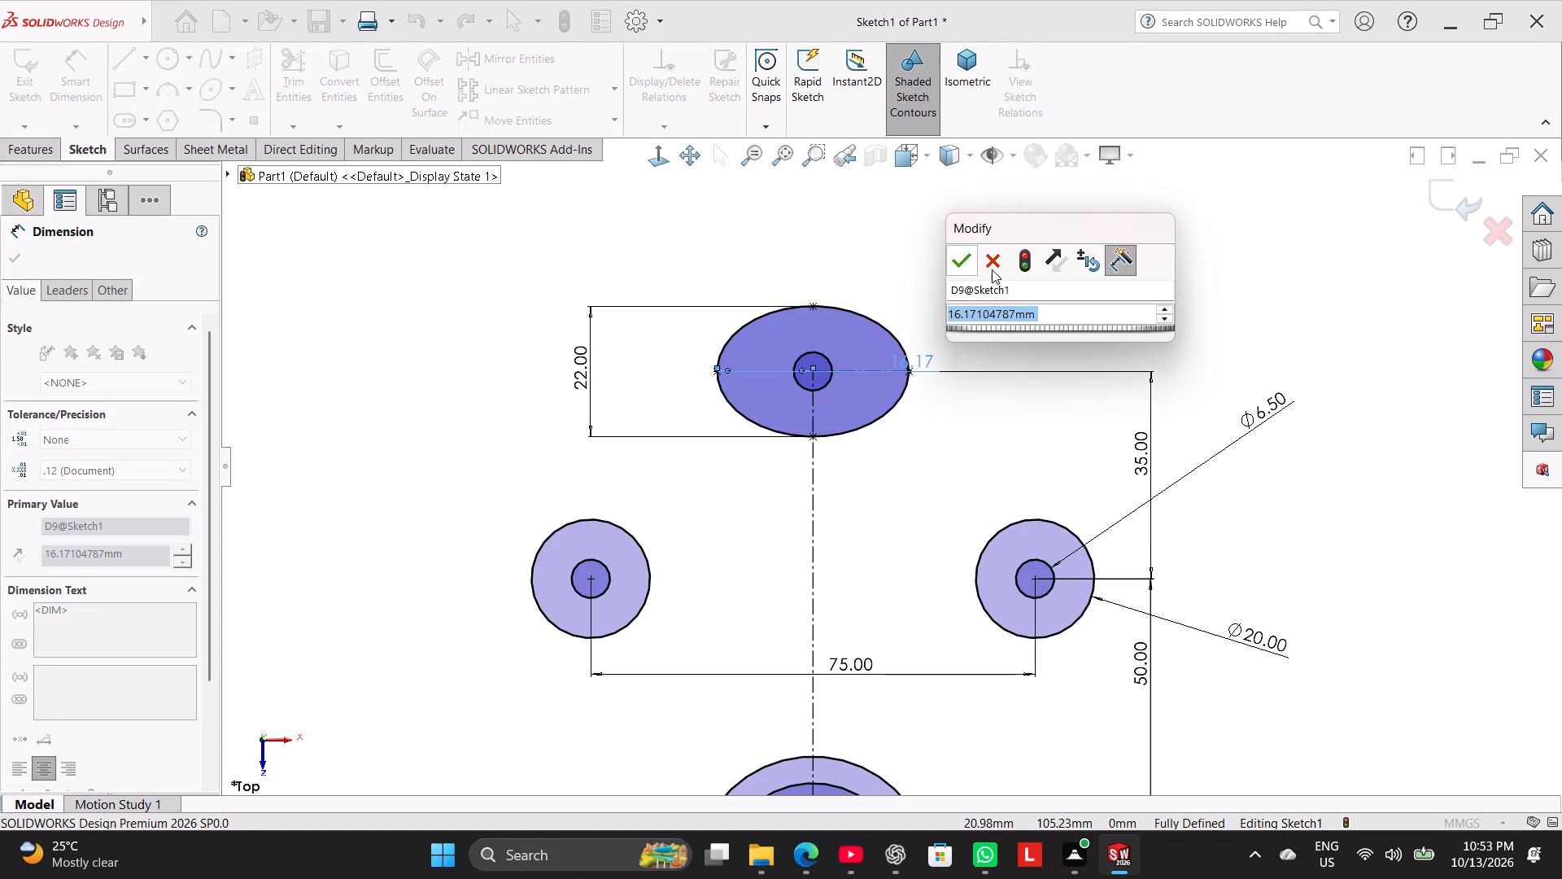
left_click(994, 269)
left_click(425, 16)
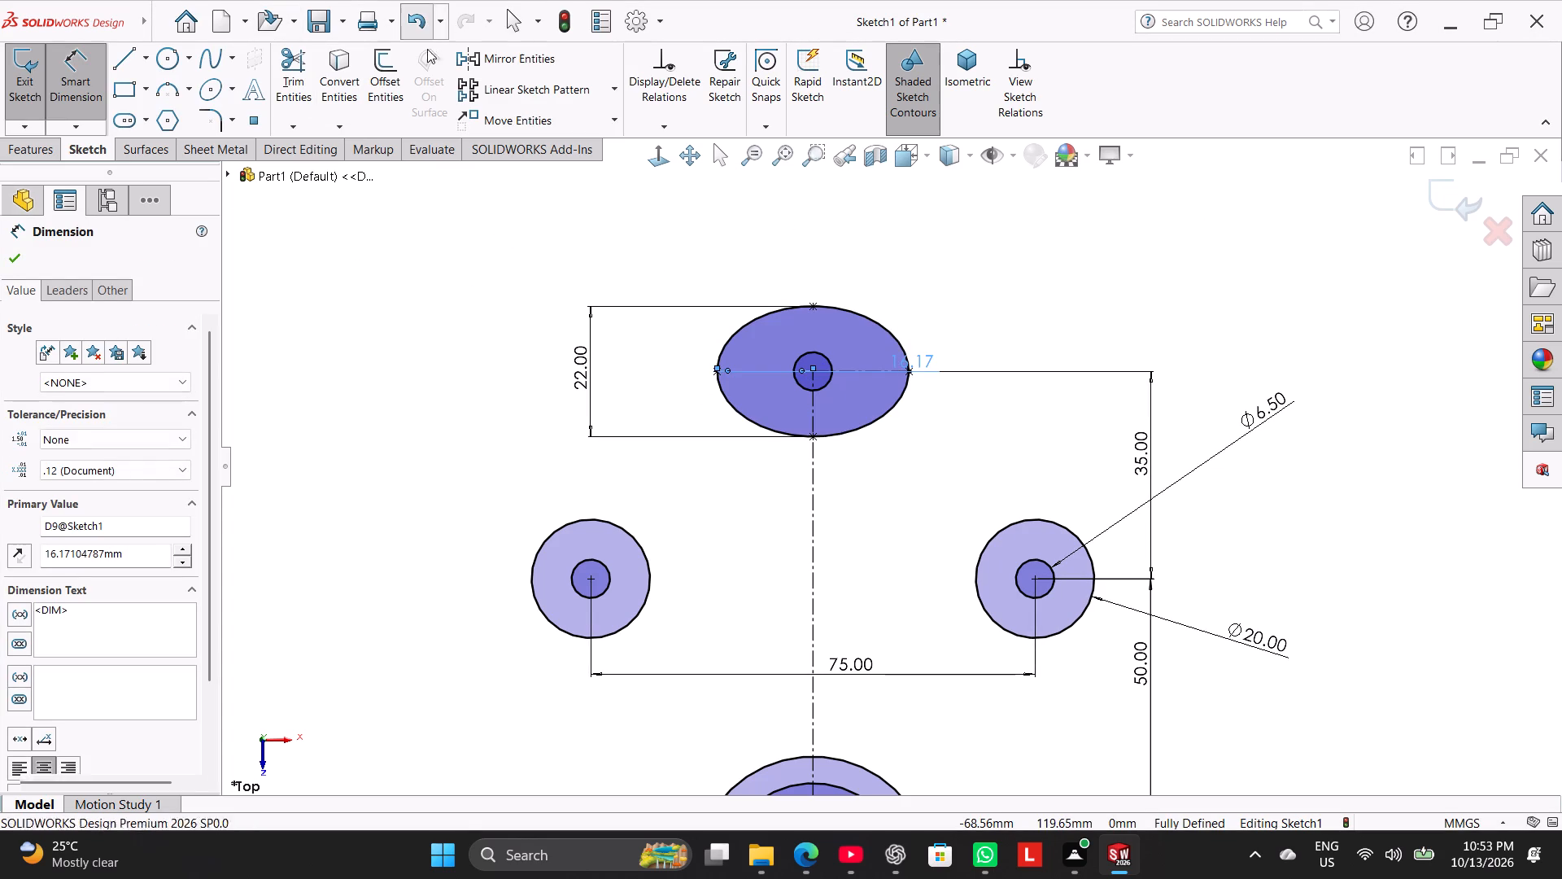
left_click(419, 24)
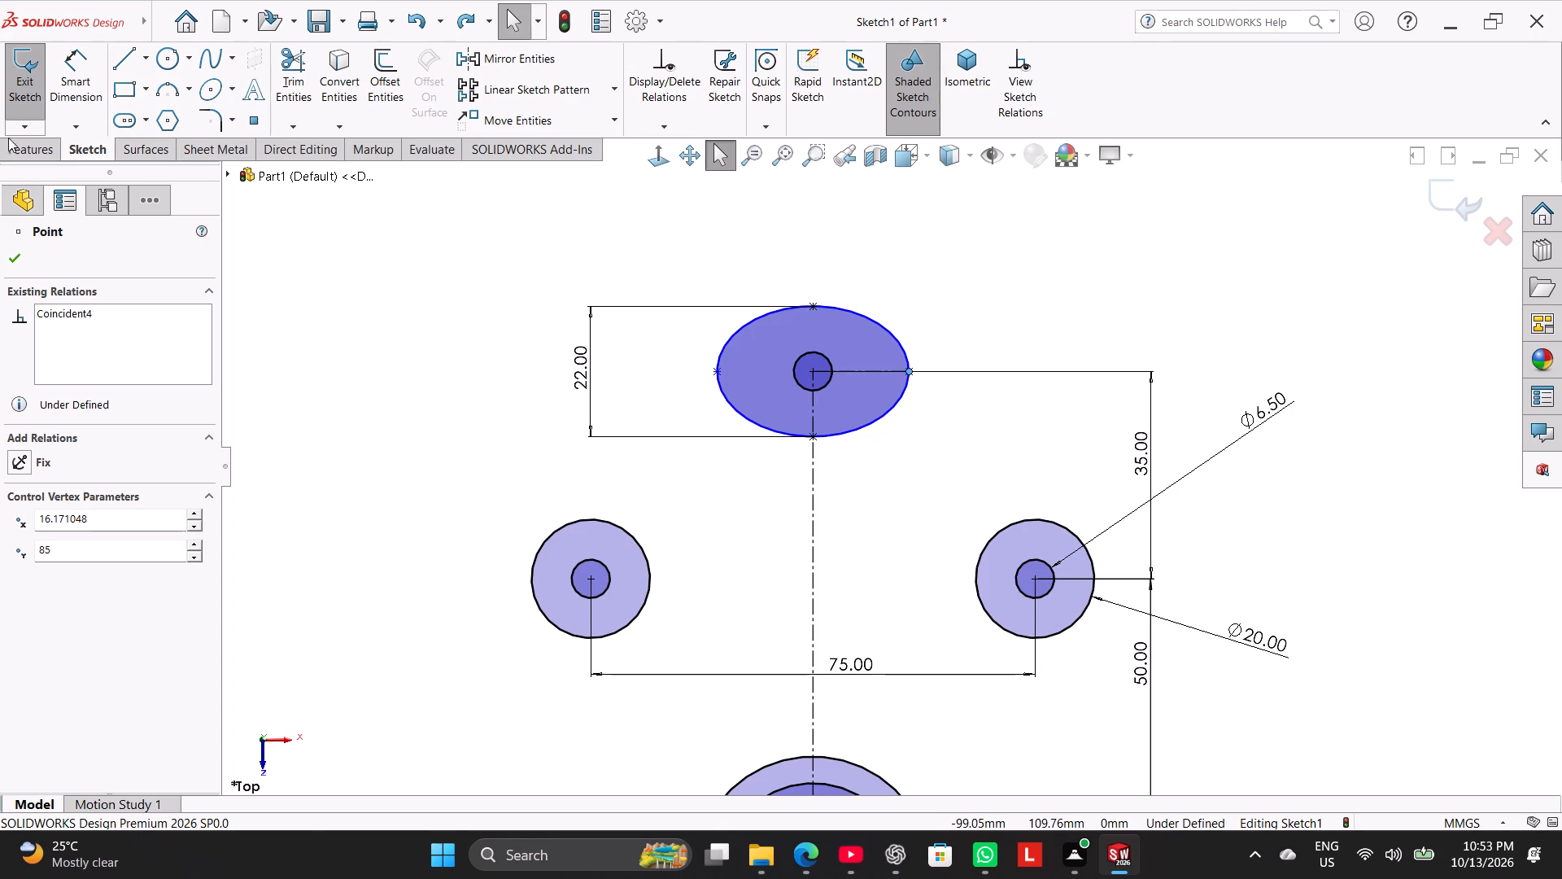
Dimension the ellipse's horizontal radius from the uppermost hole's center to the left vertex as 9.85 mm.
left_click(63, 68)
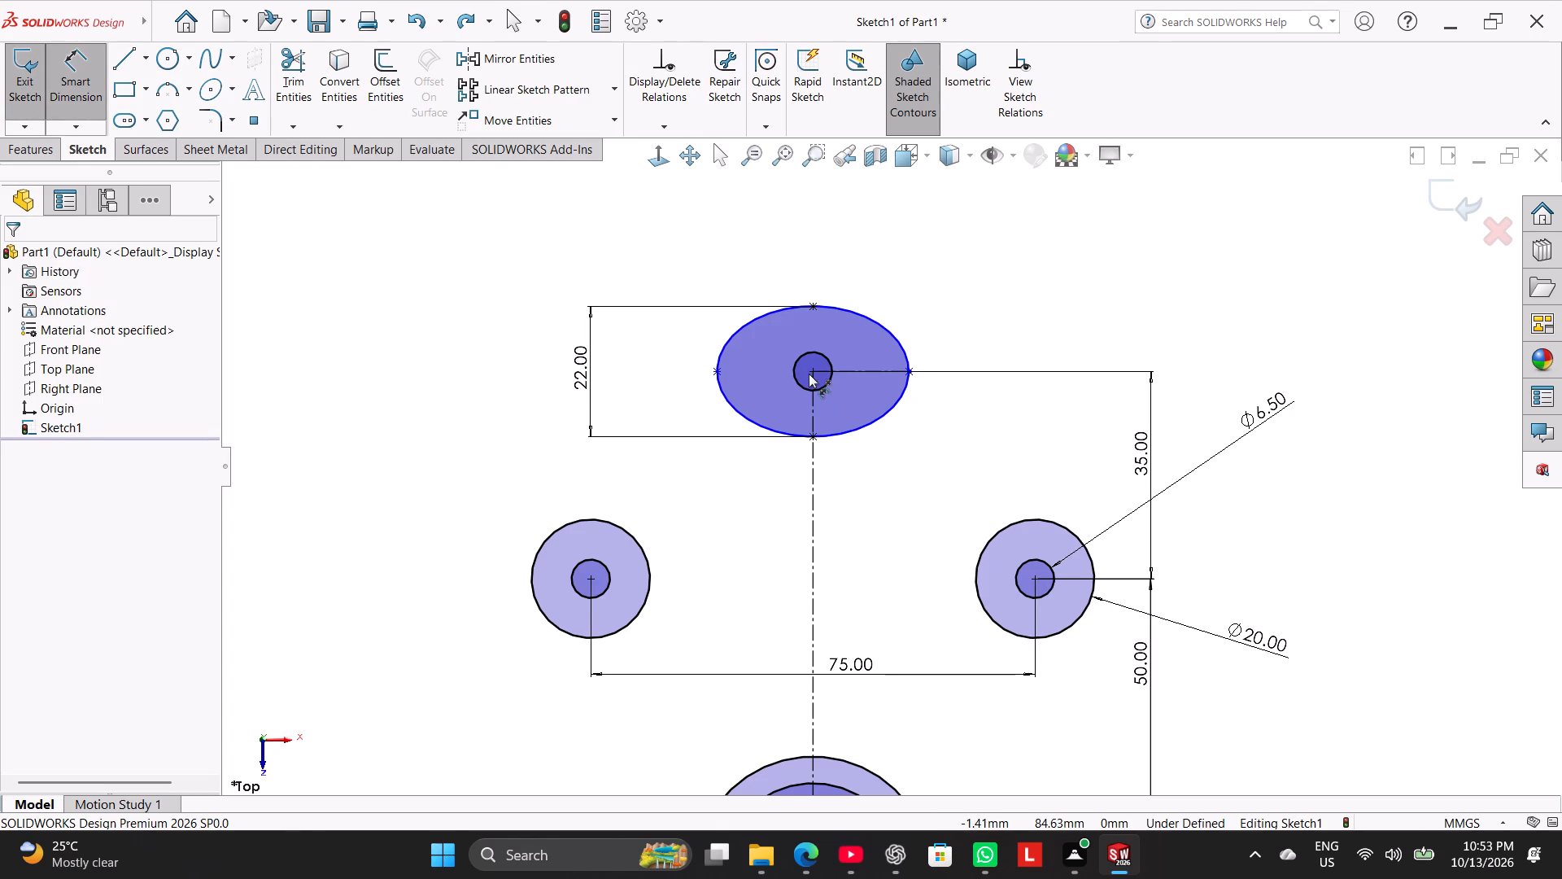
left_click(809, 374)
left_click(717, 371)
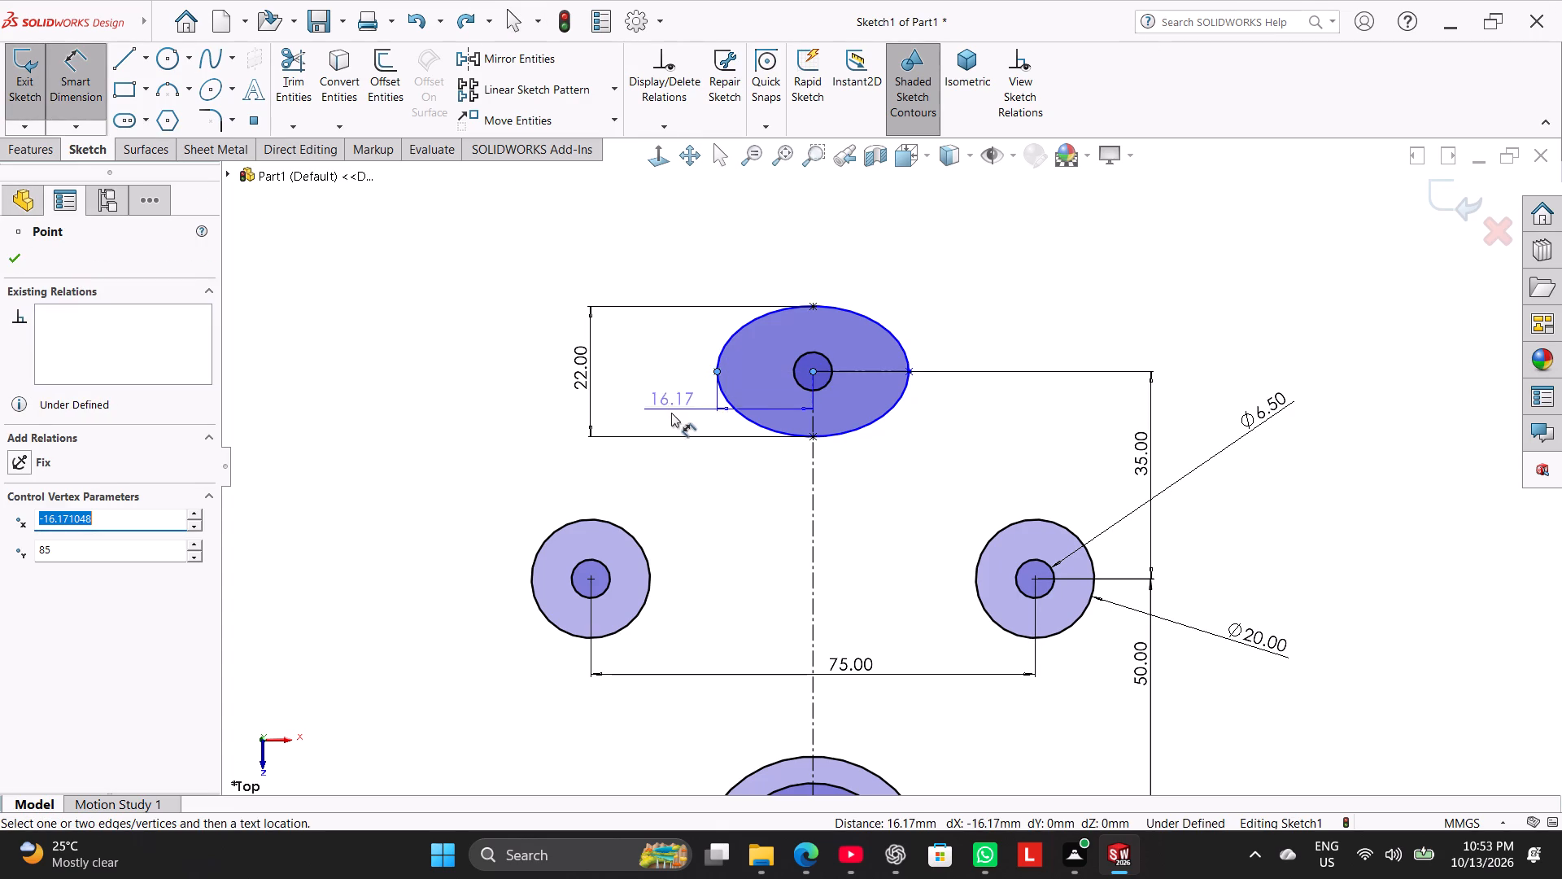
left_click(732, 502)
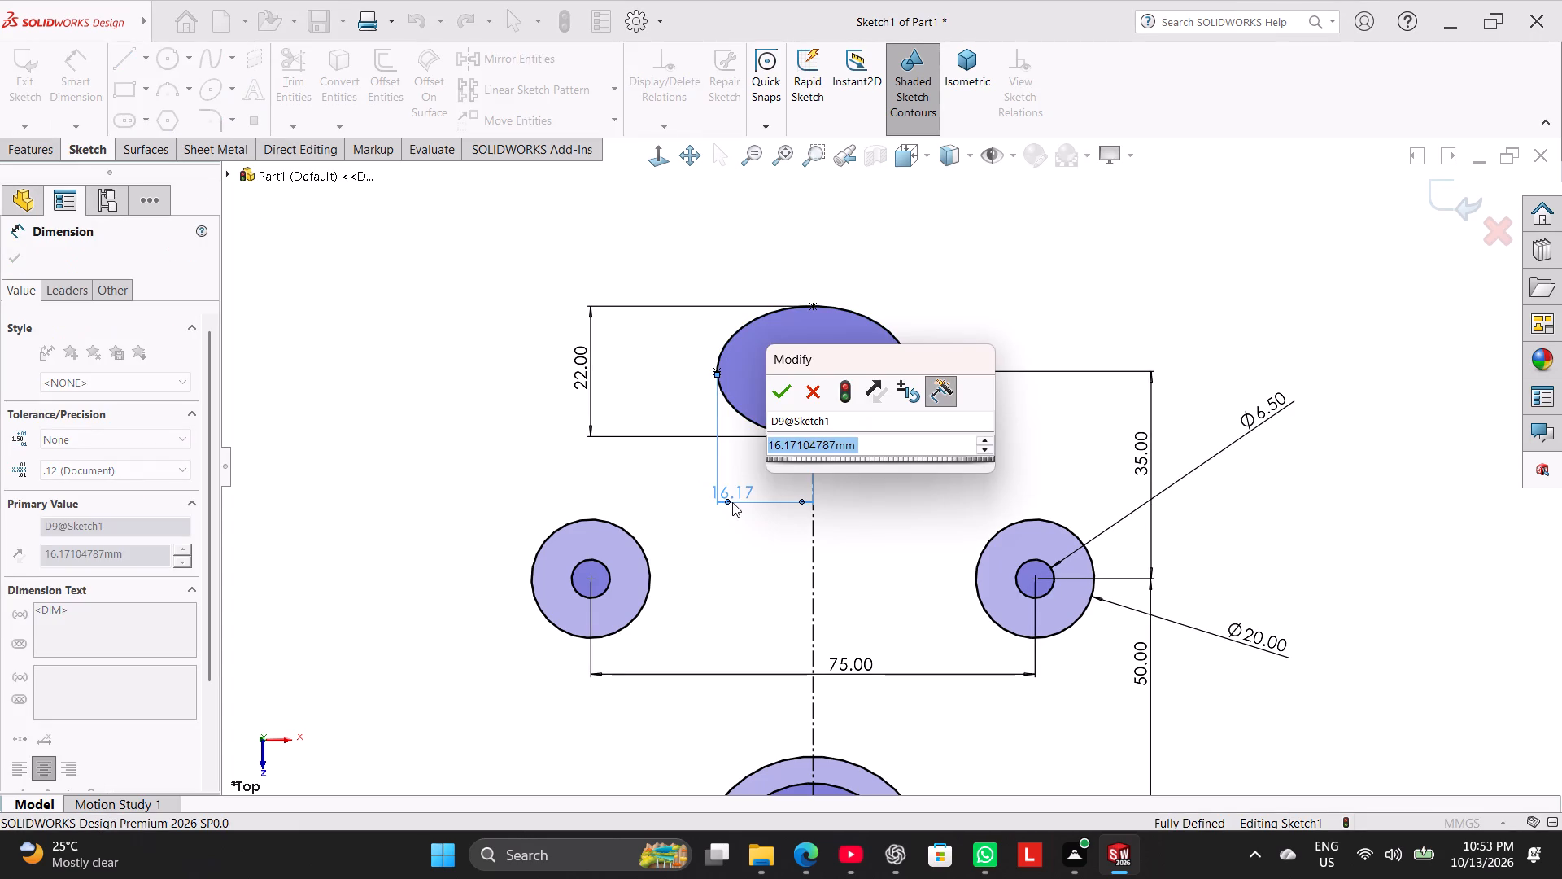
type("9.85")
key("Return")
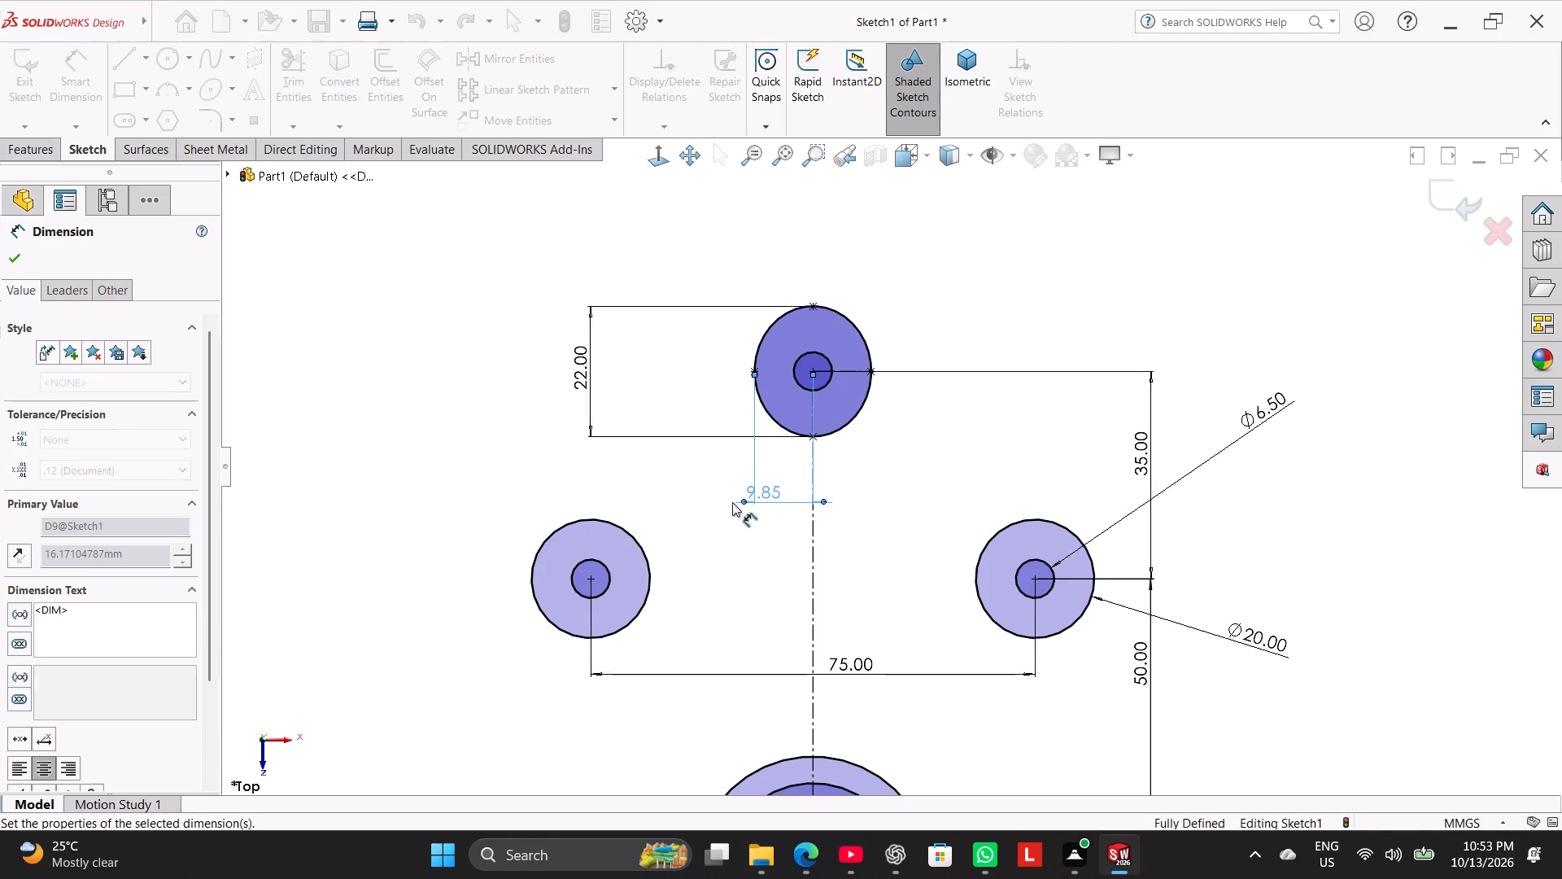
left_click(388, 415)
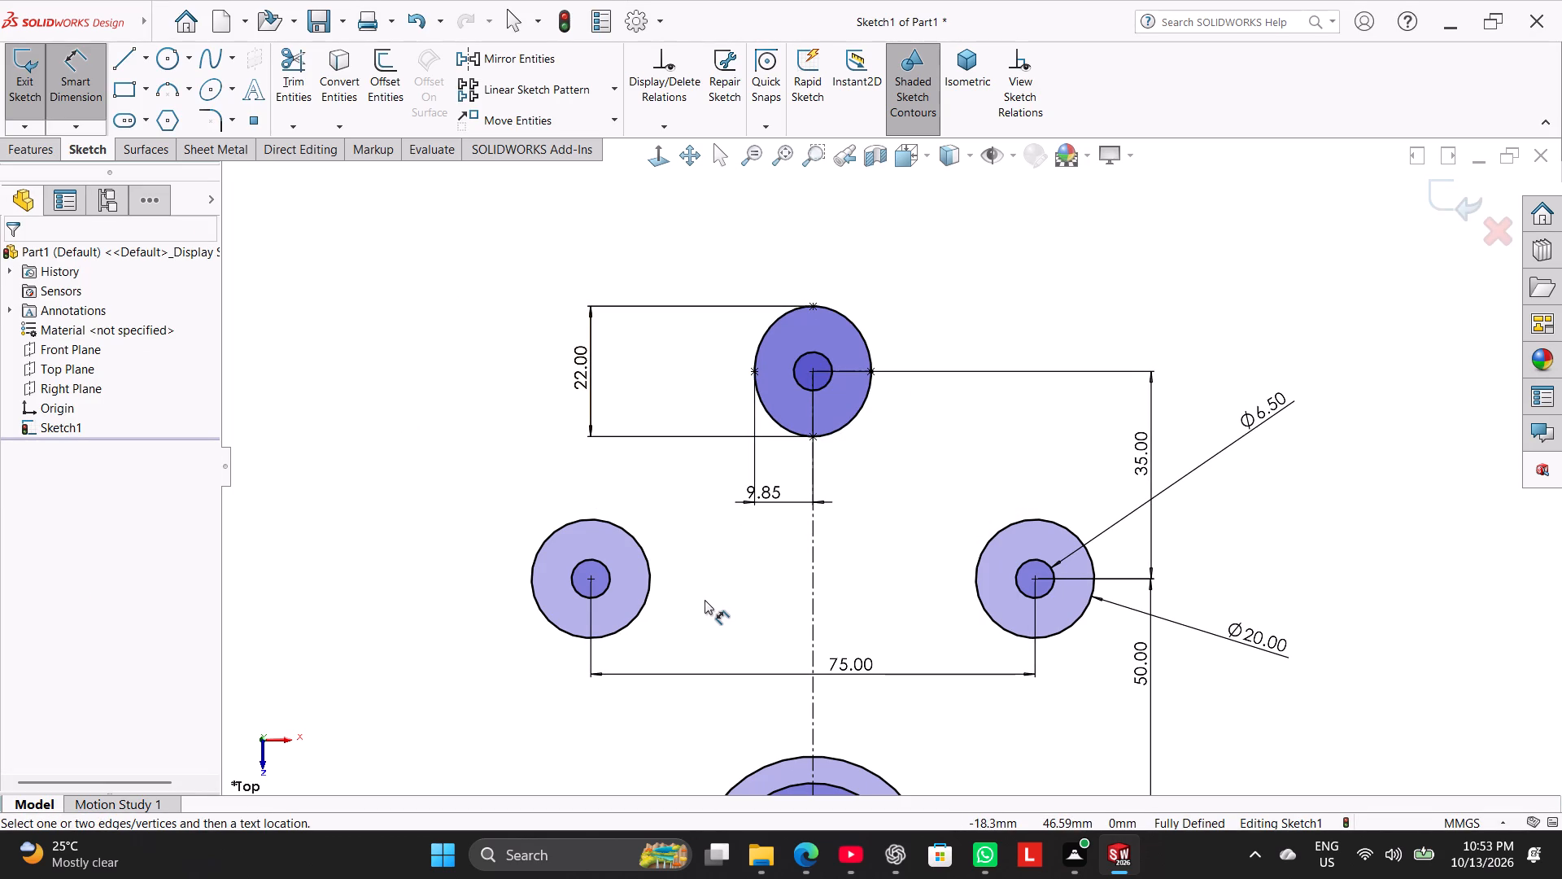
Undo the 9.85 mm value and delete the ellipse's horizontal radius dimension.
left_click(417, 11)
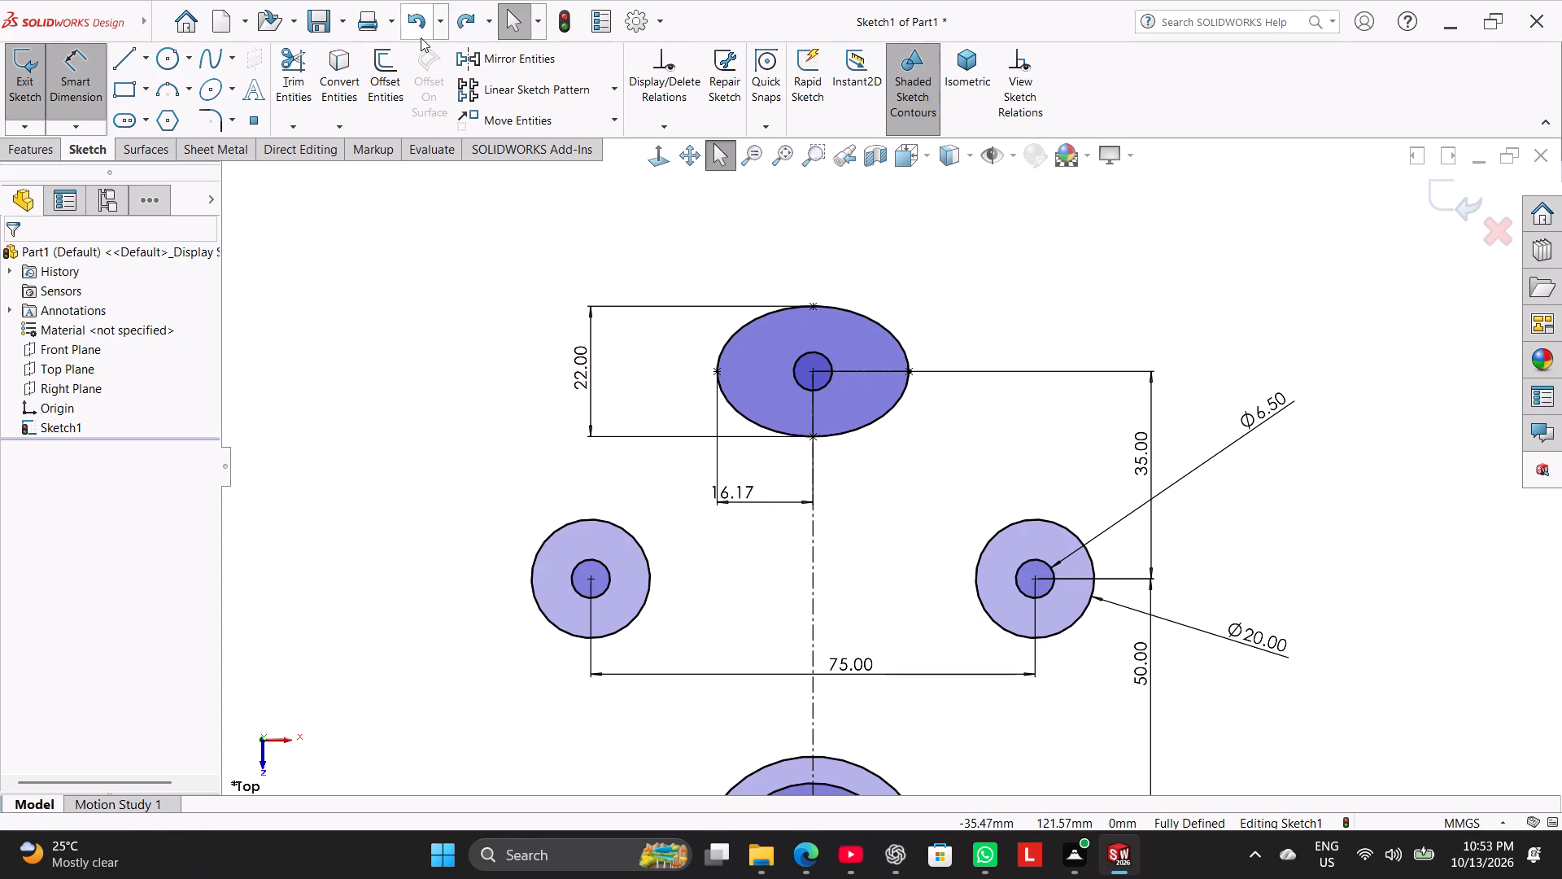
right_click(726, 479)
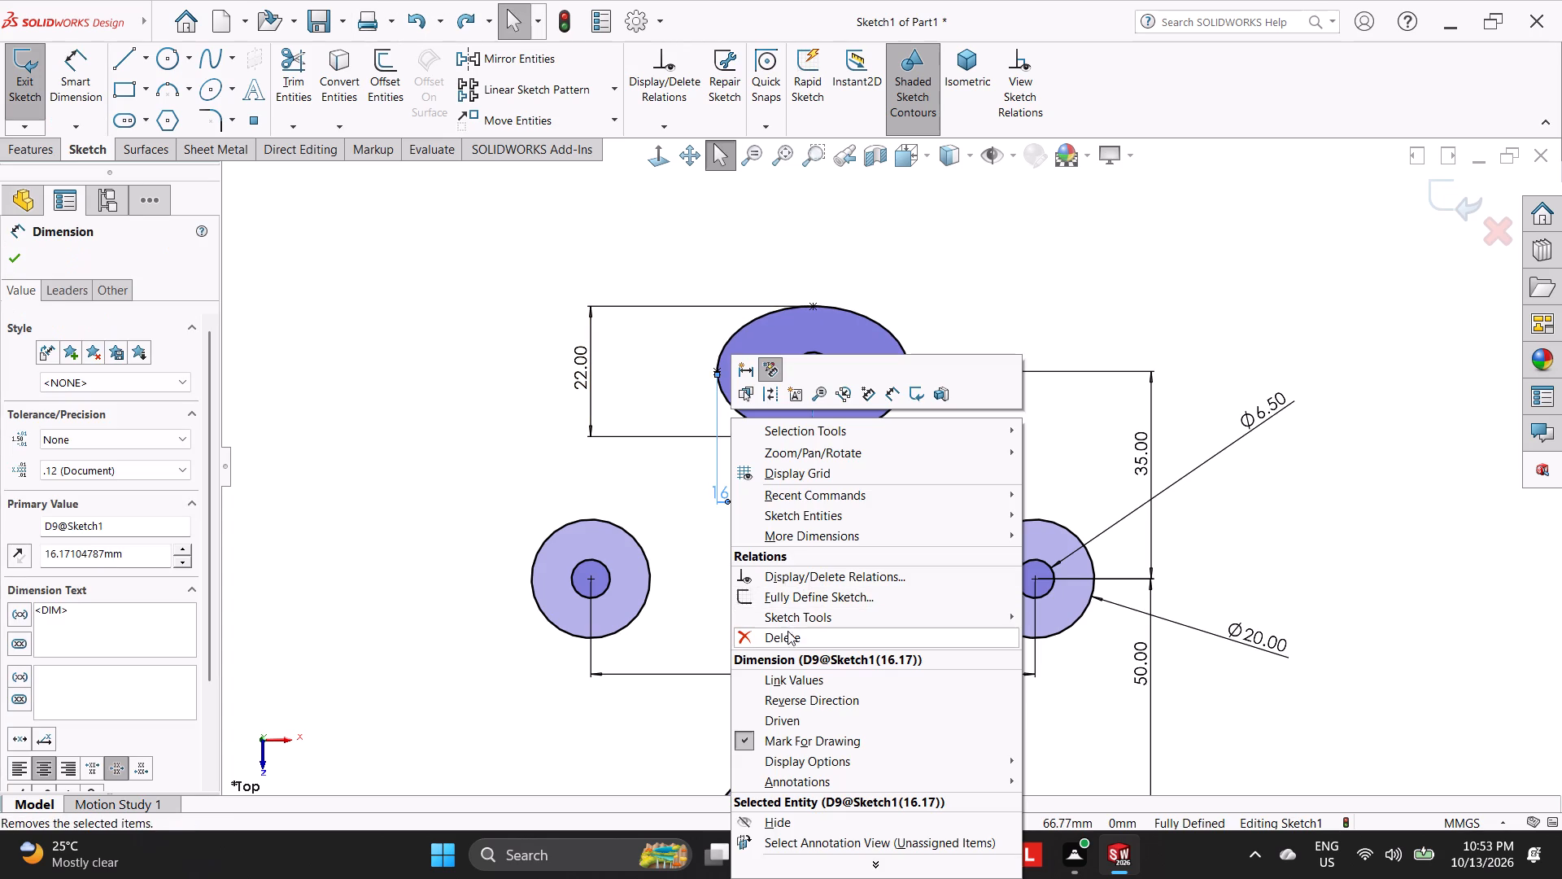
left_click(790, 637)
Dimension the ellipse's full width between its left and right vertices as 9.85 mm.
left_click(59, 80)
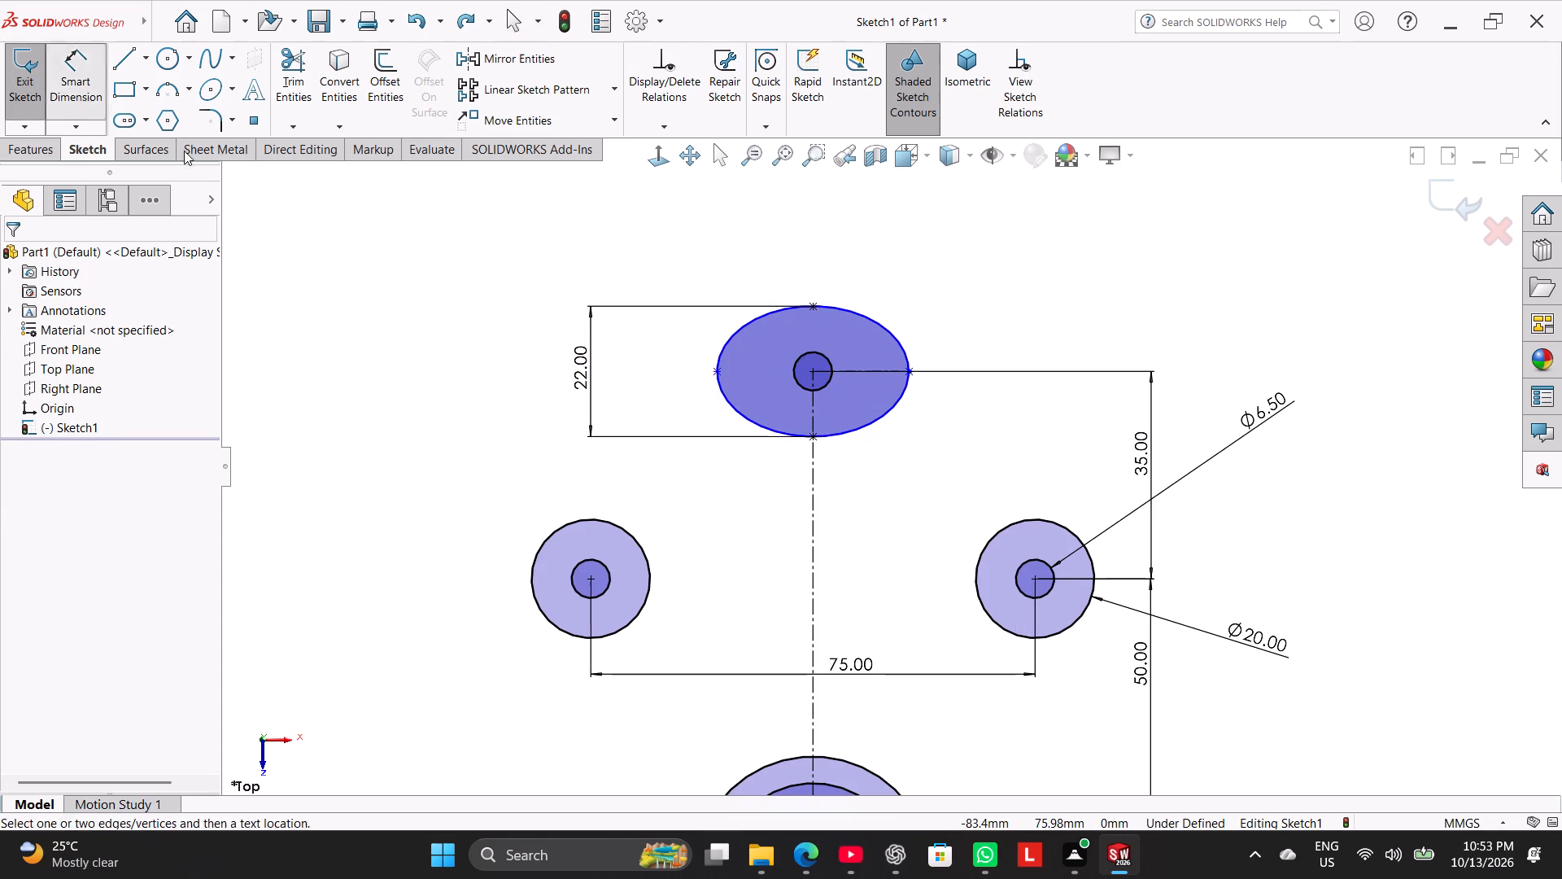
left_click(720, 374)
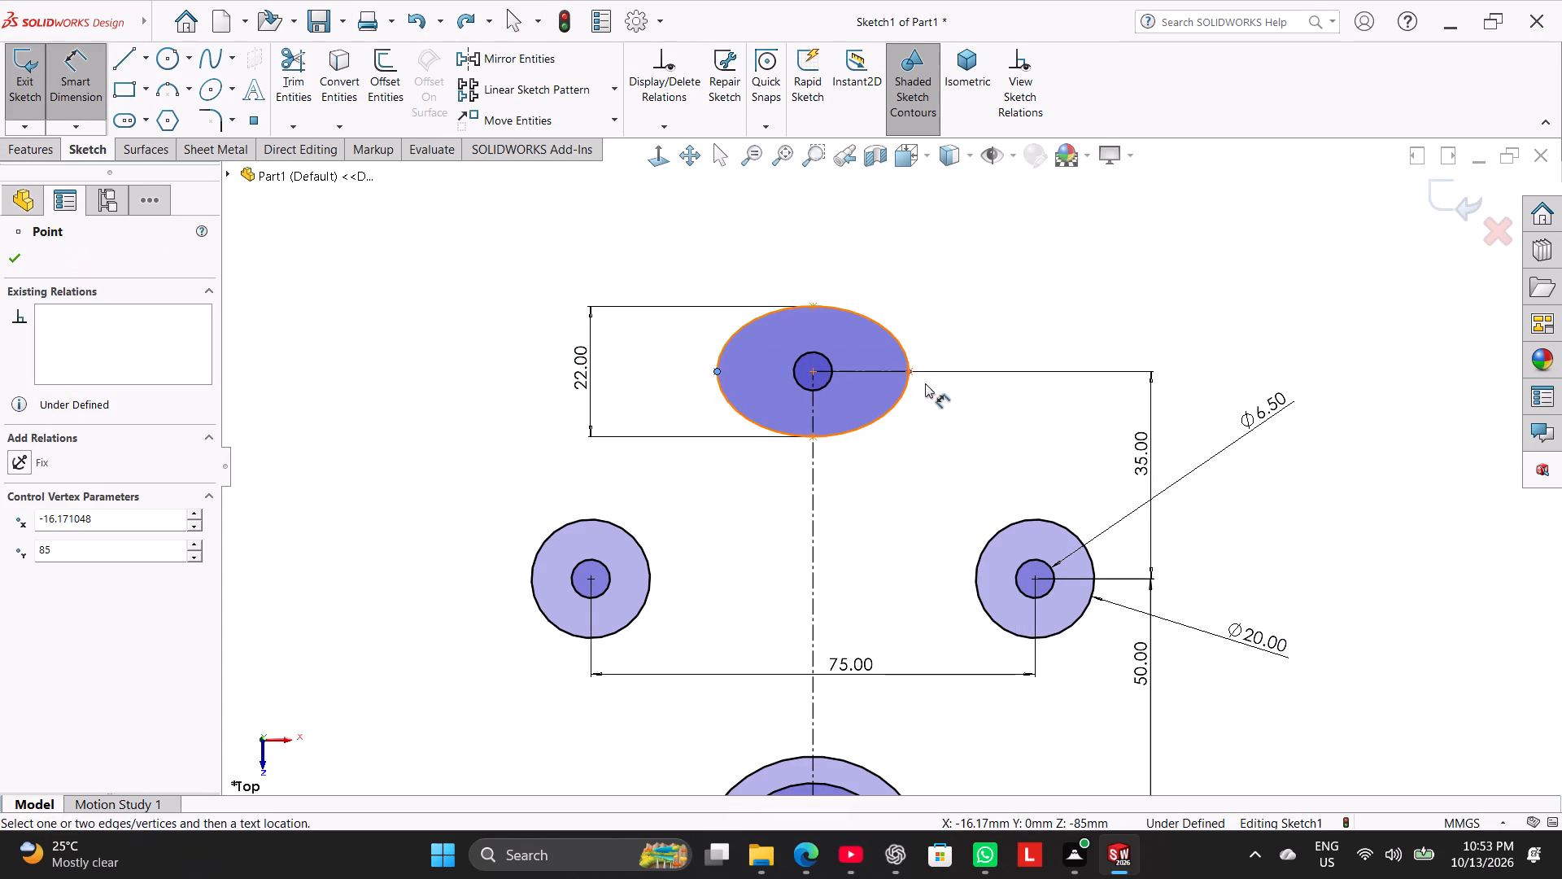
left_click(913, 374)
left_click(806, 267)
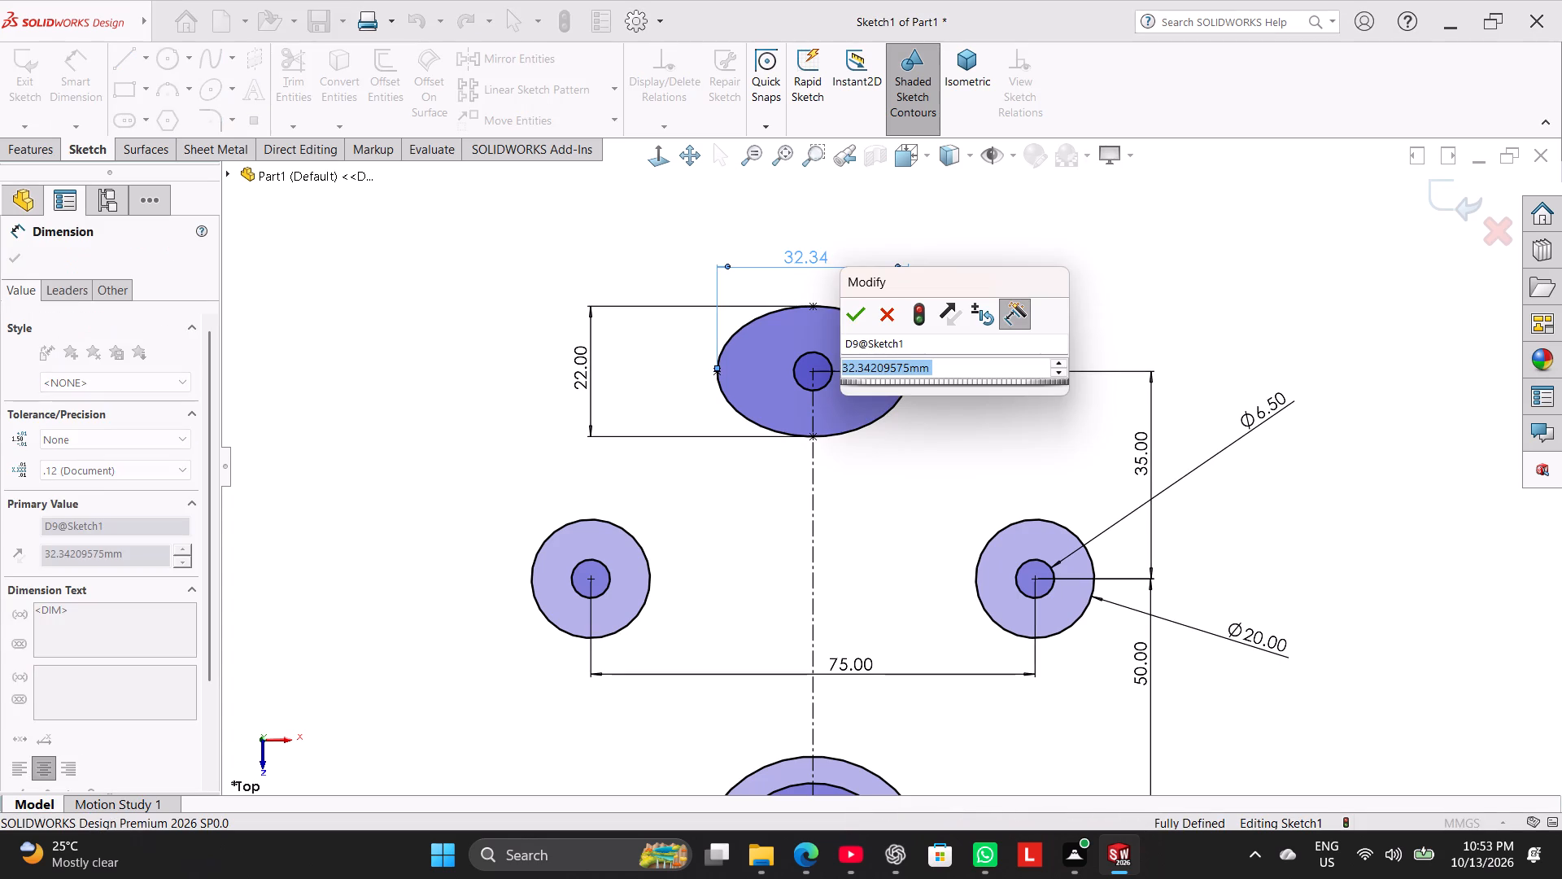
key("9")
type(".85")
key("Return")
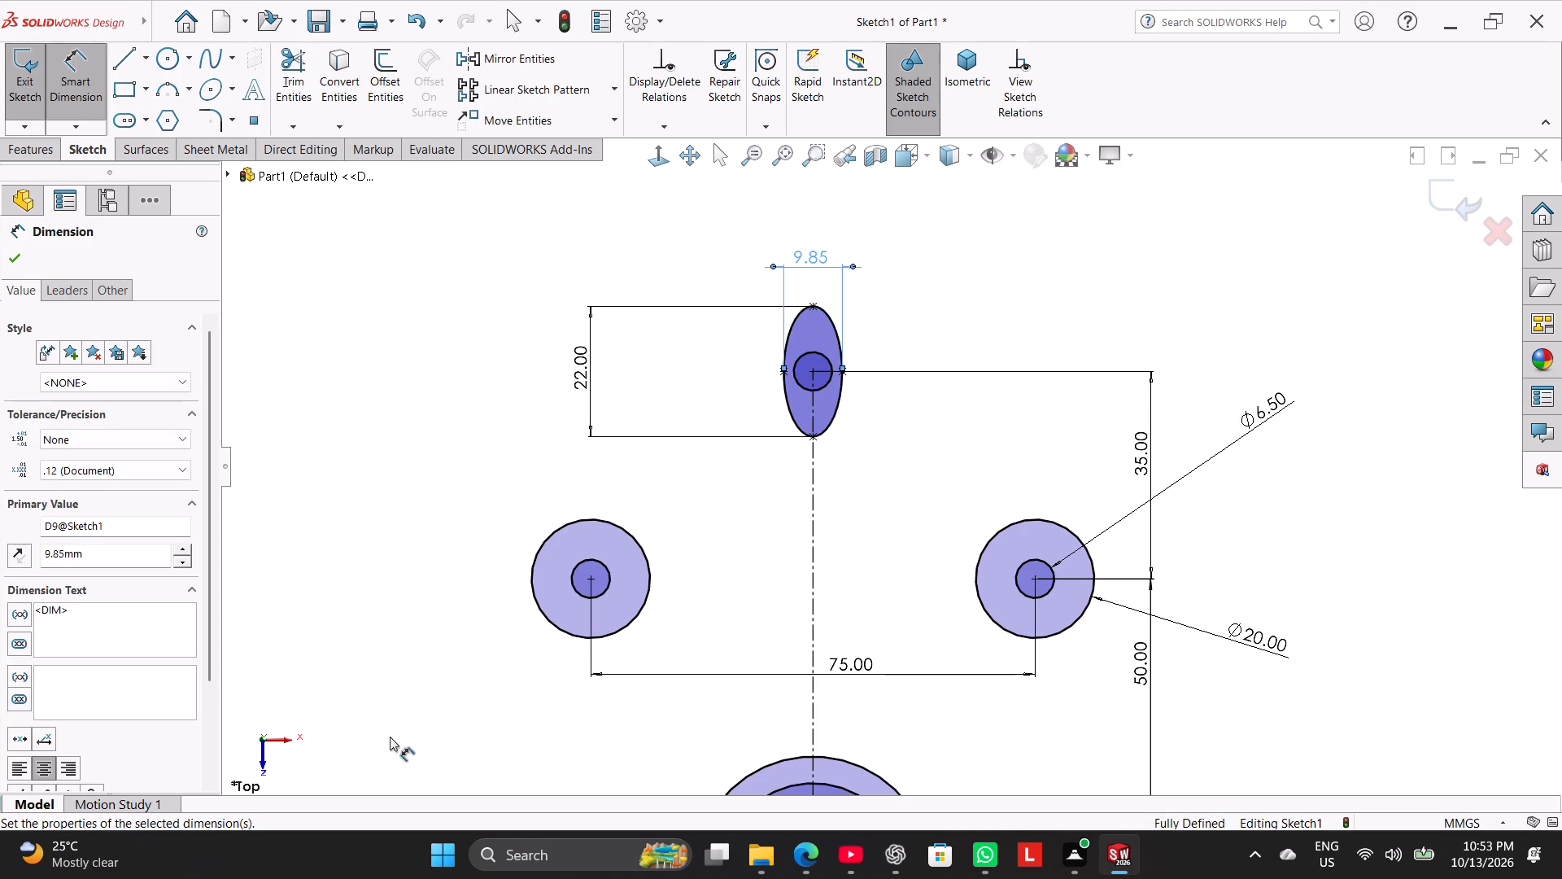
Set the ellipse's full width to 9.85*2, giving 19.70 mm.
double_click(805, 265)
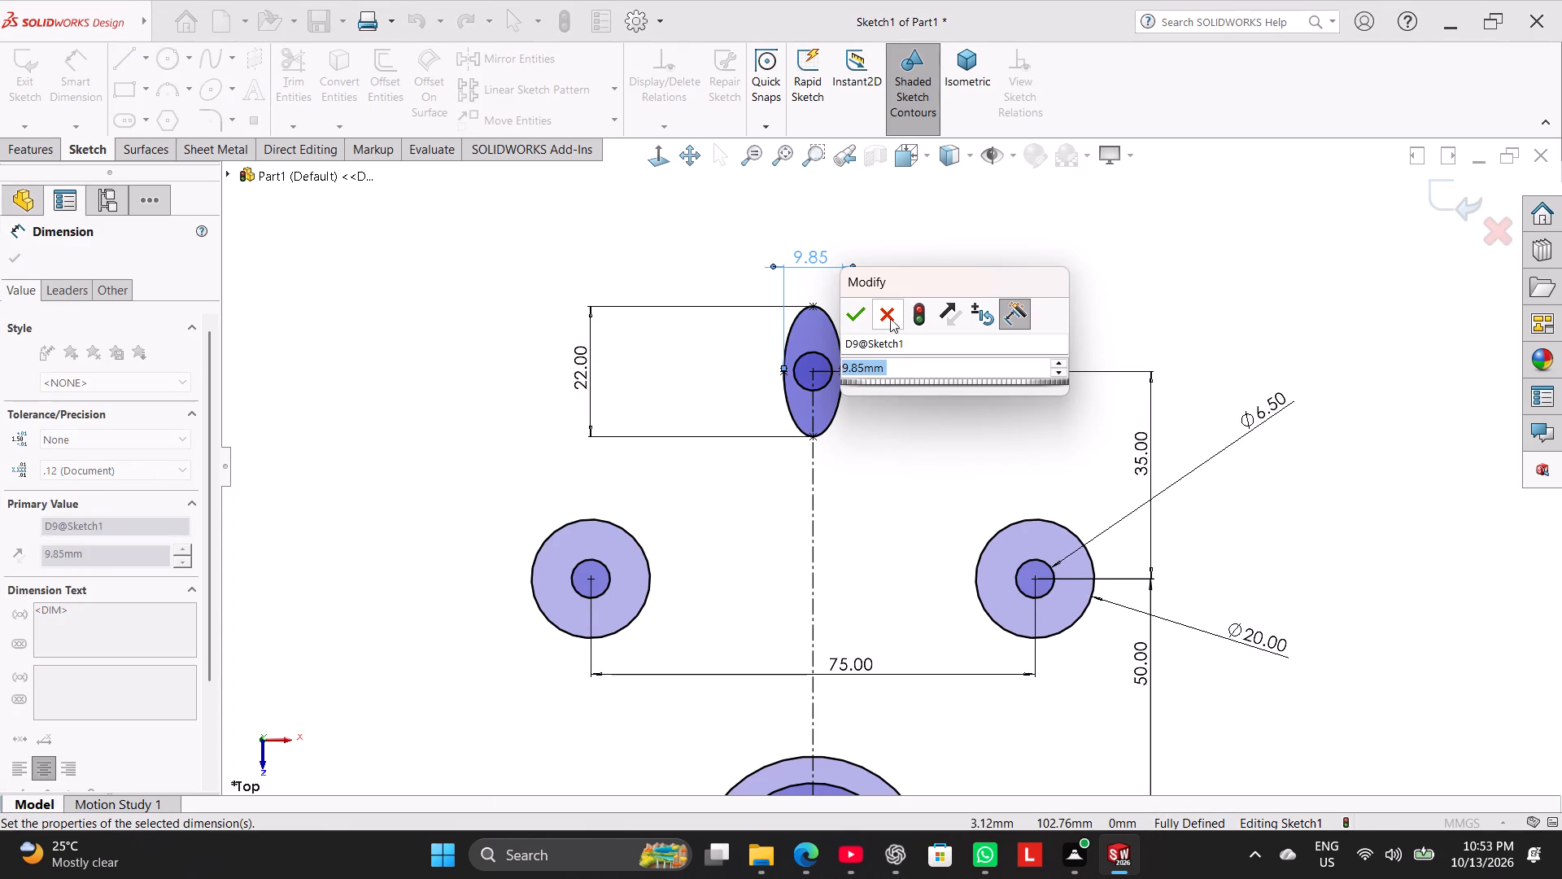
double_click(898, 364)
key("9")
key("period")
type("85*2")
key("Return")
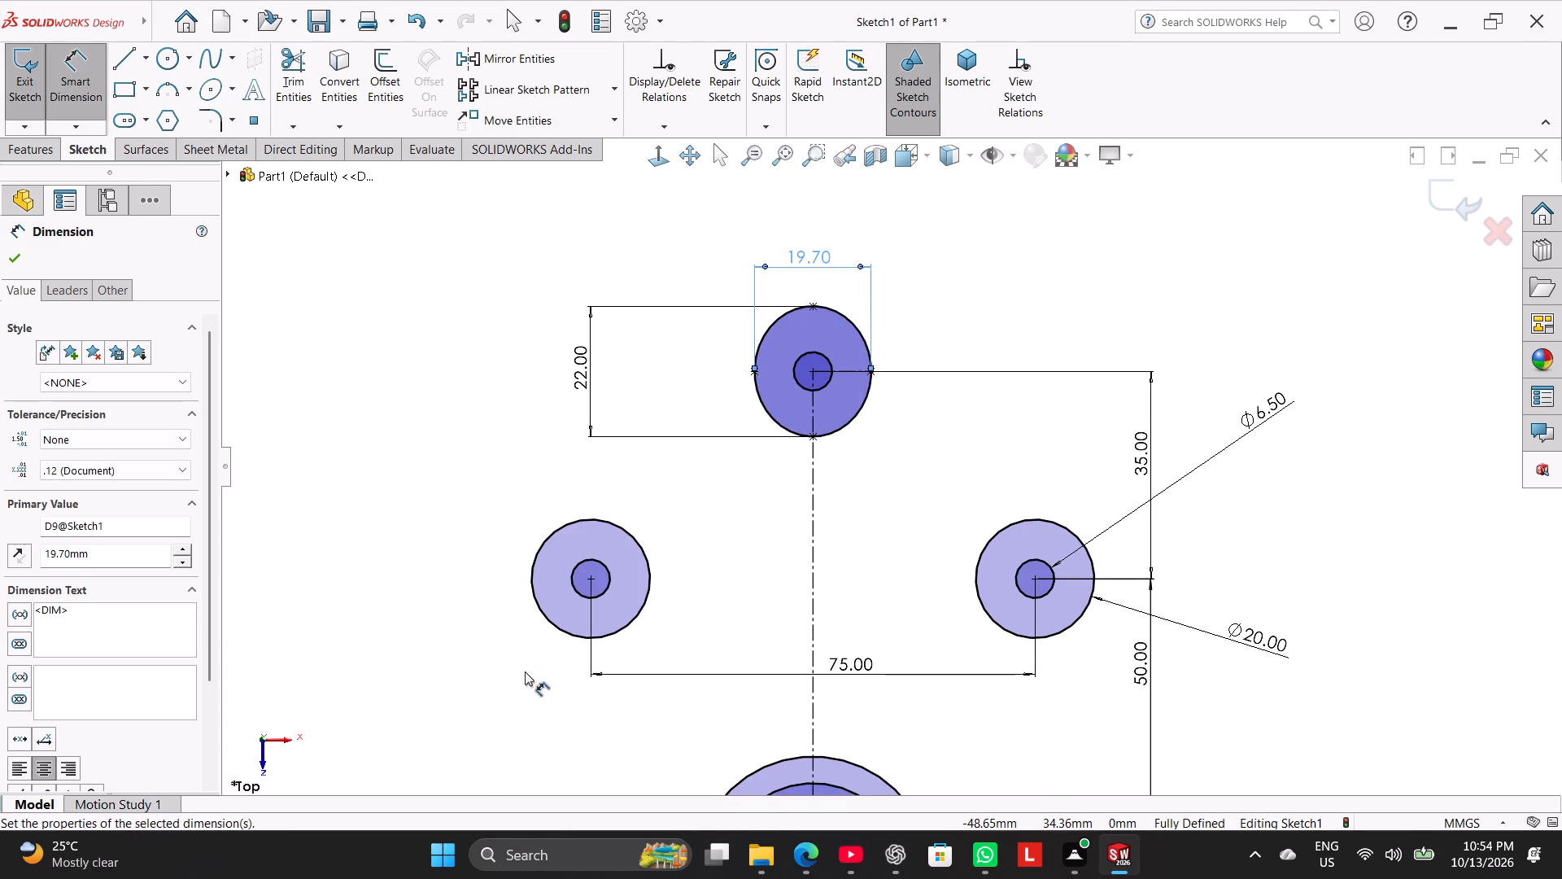
Set the ellipse's full width to 9.85*3, giving 29.55 mm, and finish dimensioning.
double_click(814, 252)
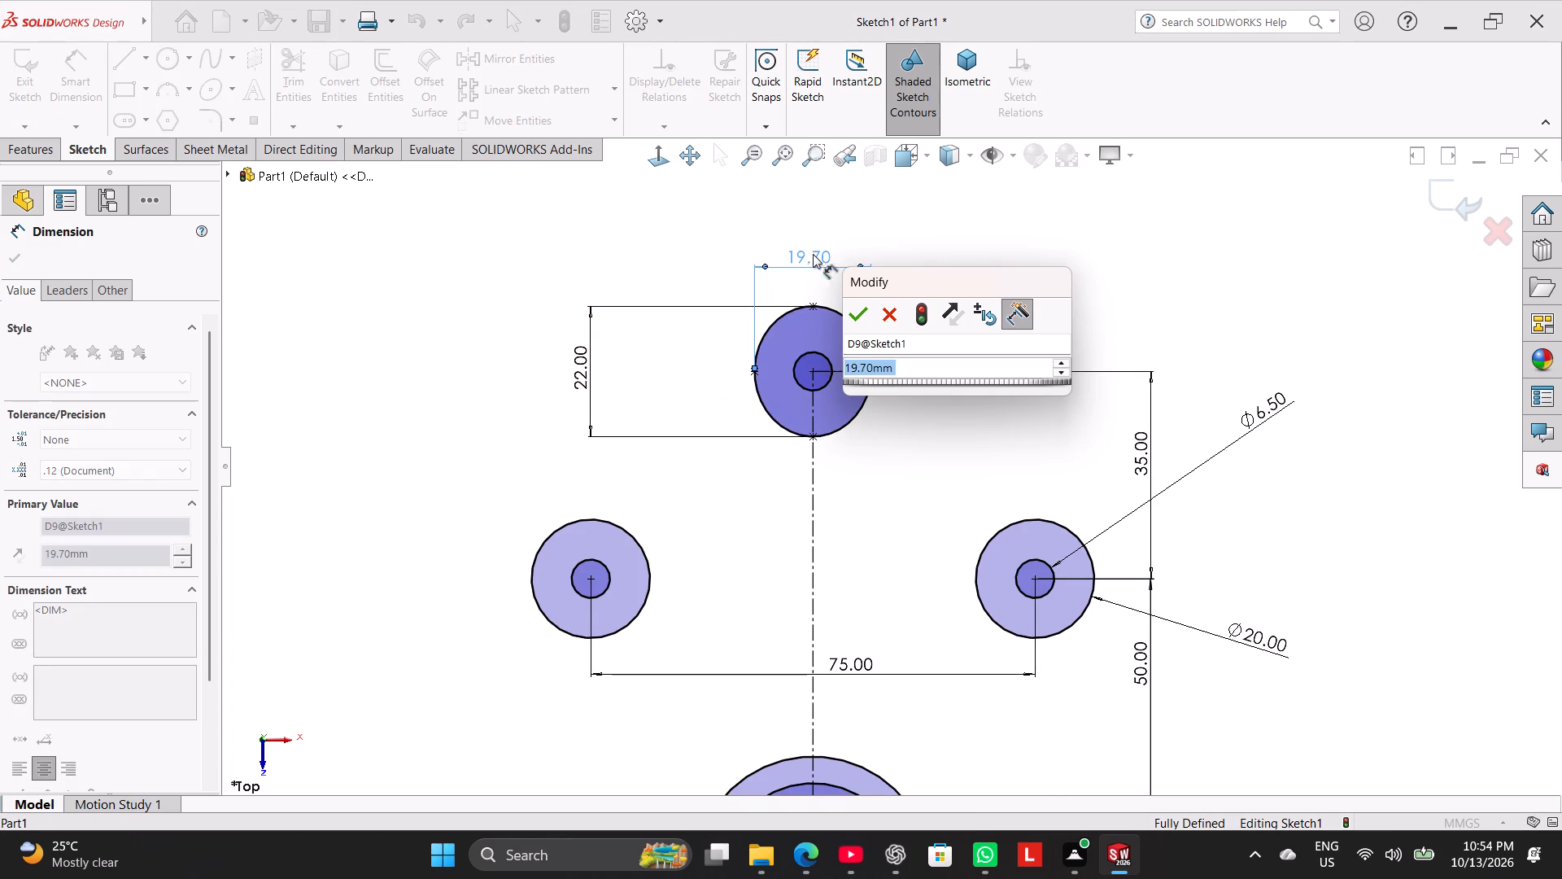
type("9.")
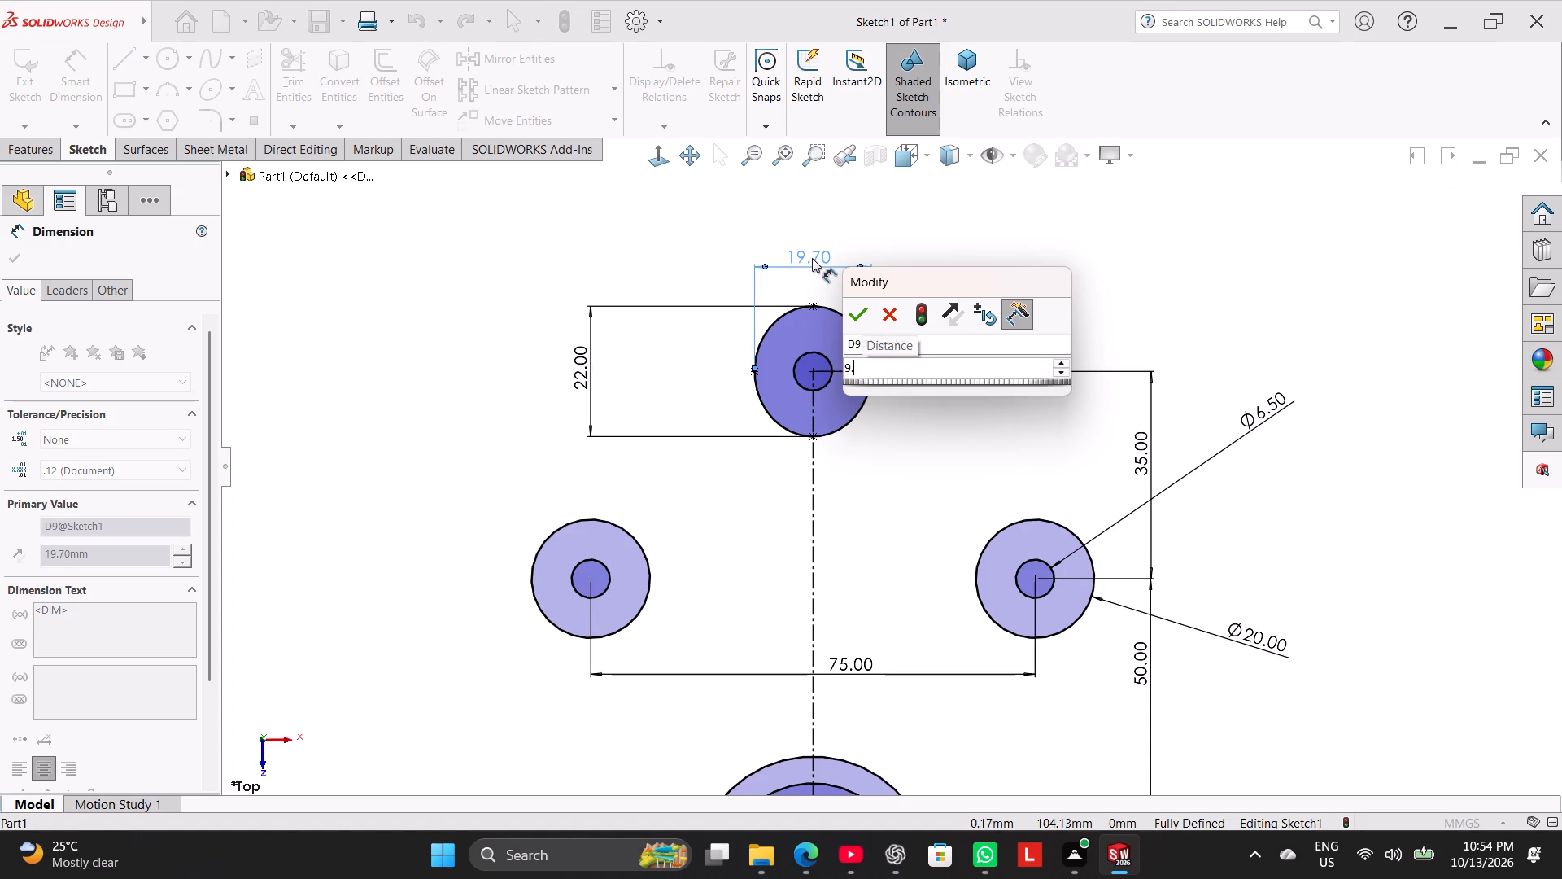
type("85")
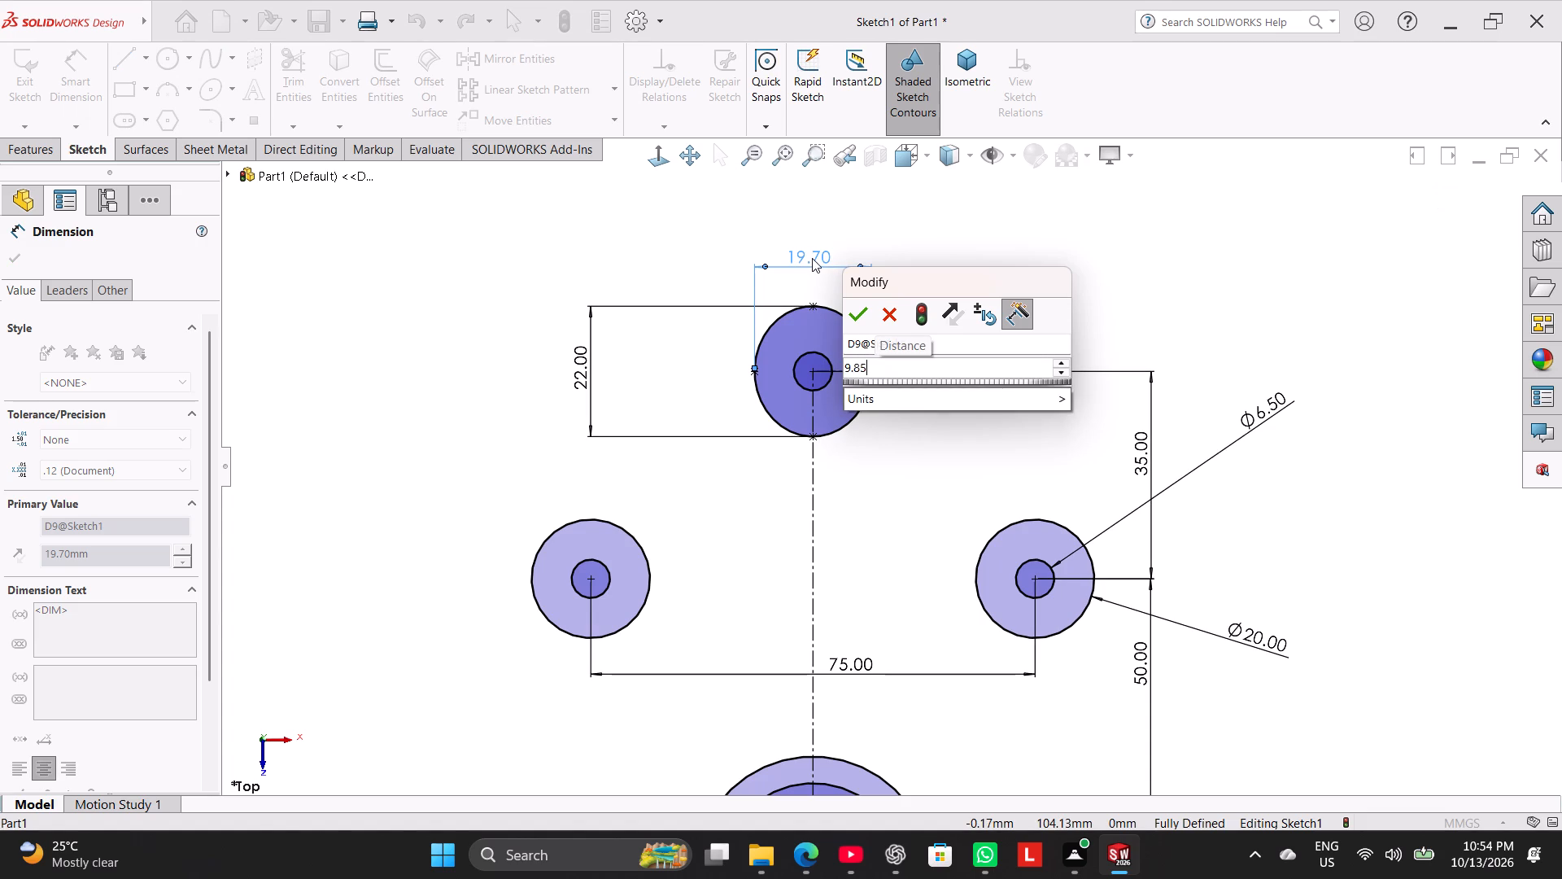
type("*3")
key("Return")
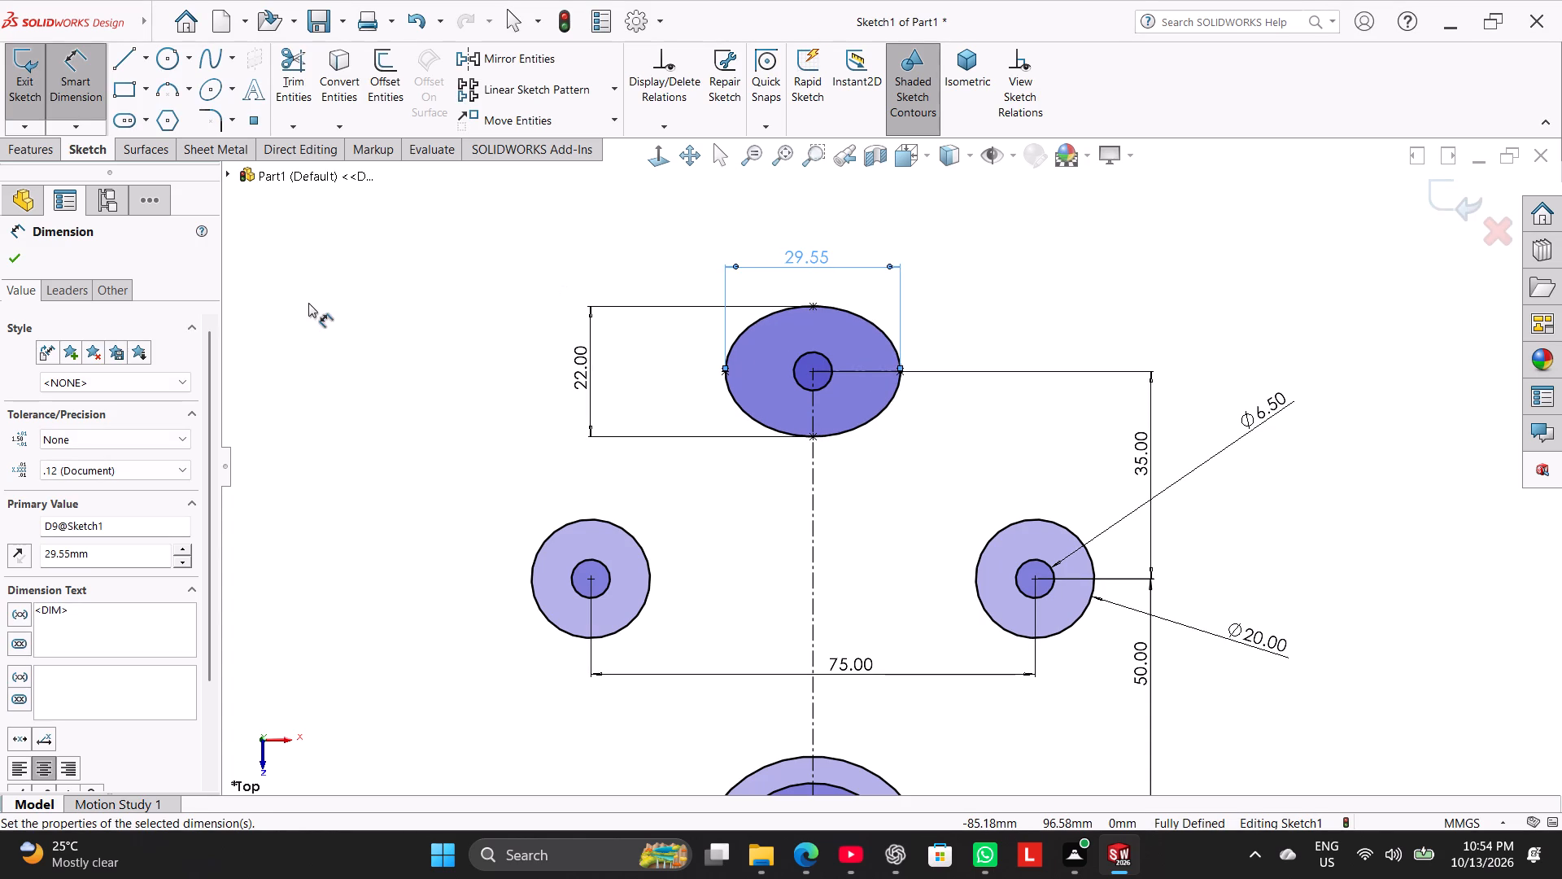
right_click(308, 303)
left_click(375, 350)
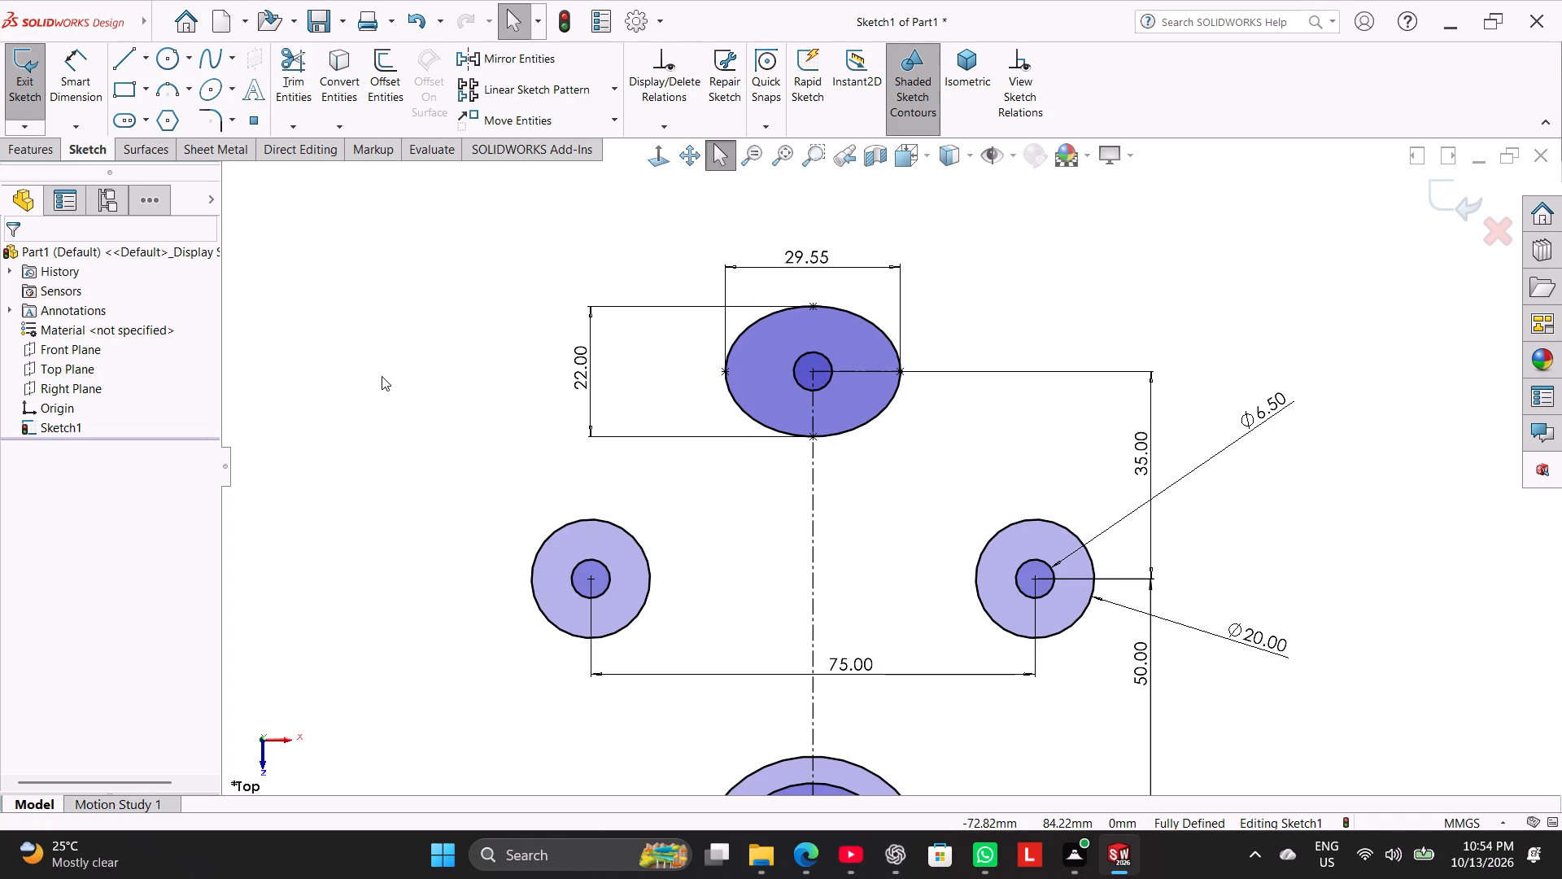
left_click(382, 378)
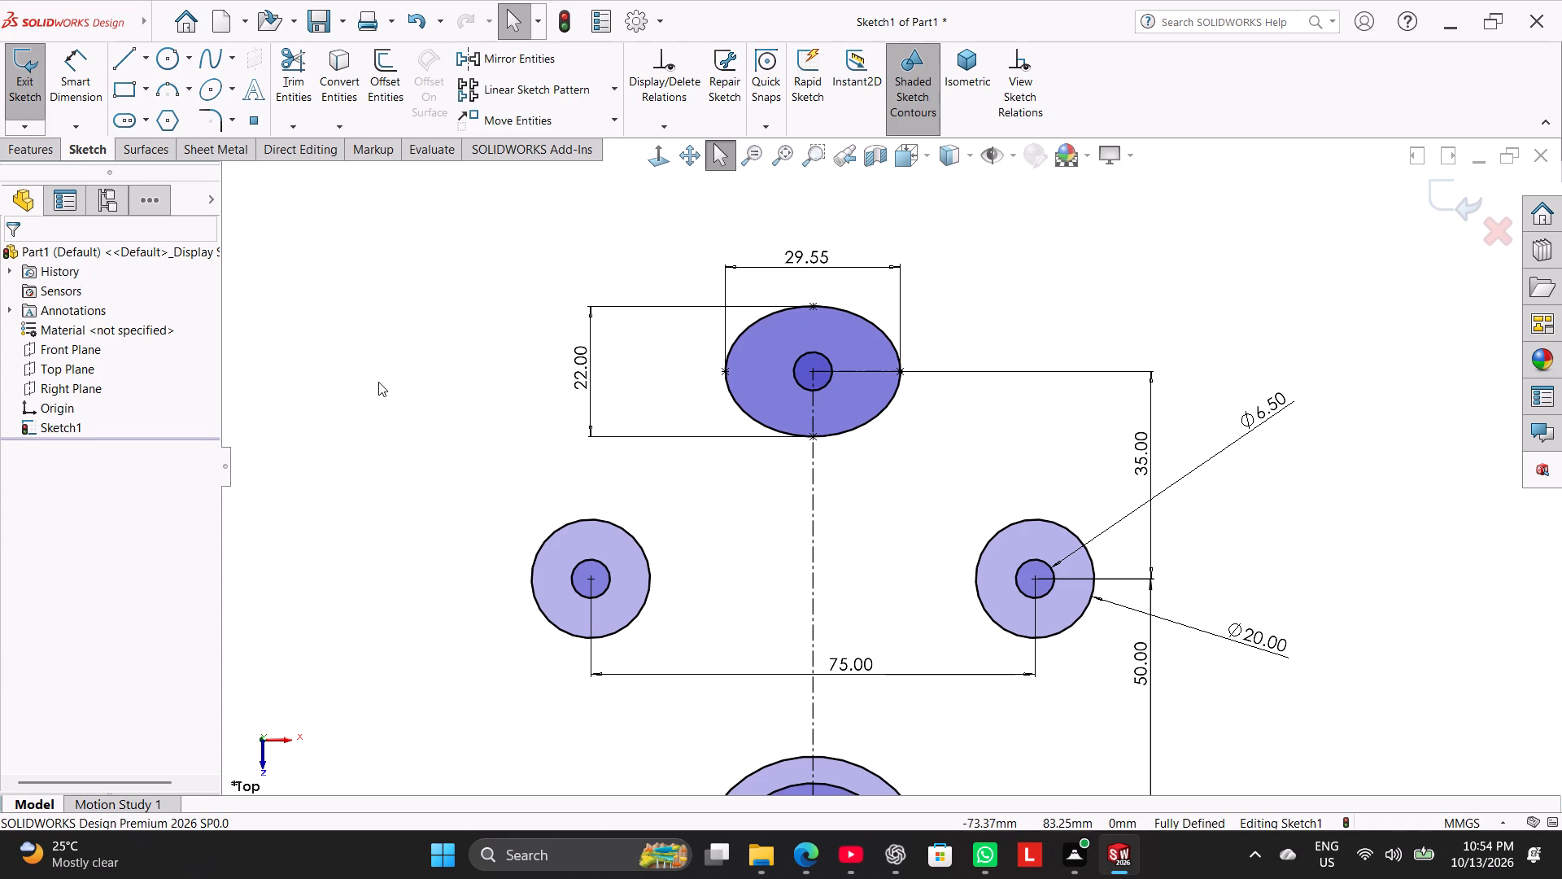
Move the ellipse's 22 mm height dimension closer to the ellipse.
left_click_drag(574, 367, 631, 374)
left_click(542, 380)
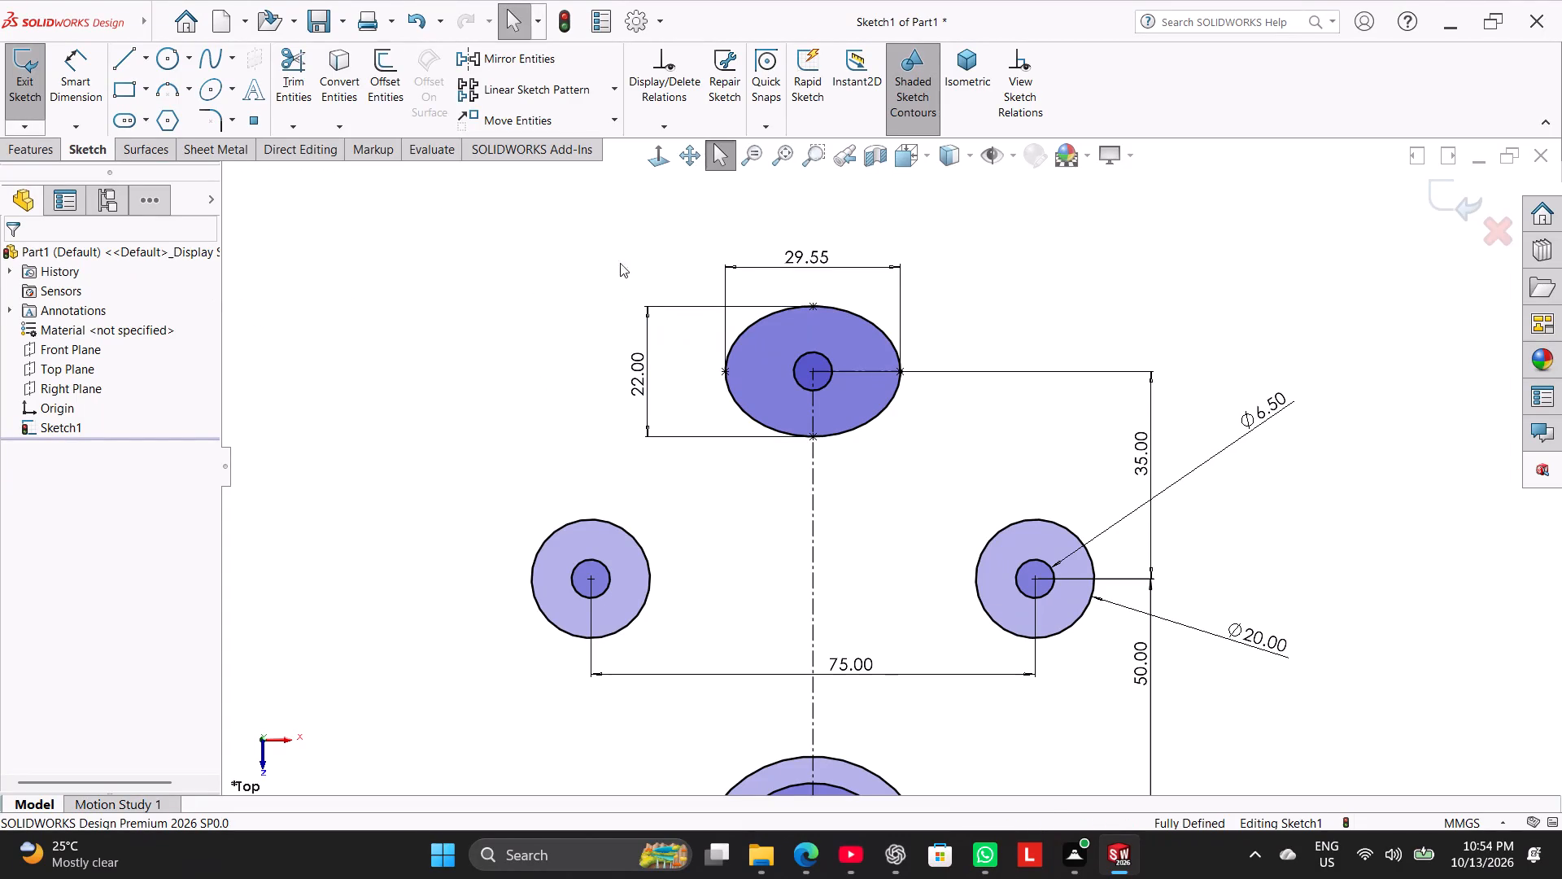
Draw a line from the upper left side of the left 20 mm circle to the ellipse's upper left side, tangent to both.
left_click(127, 66)
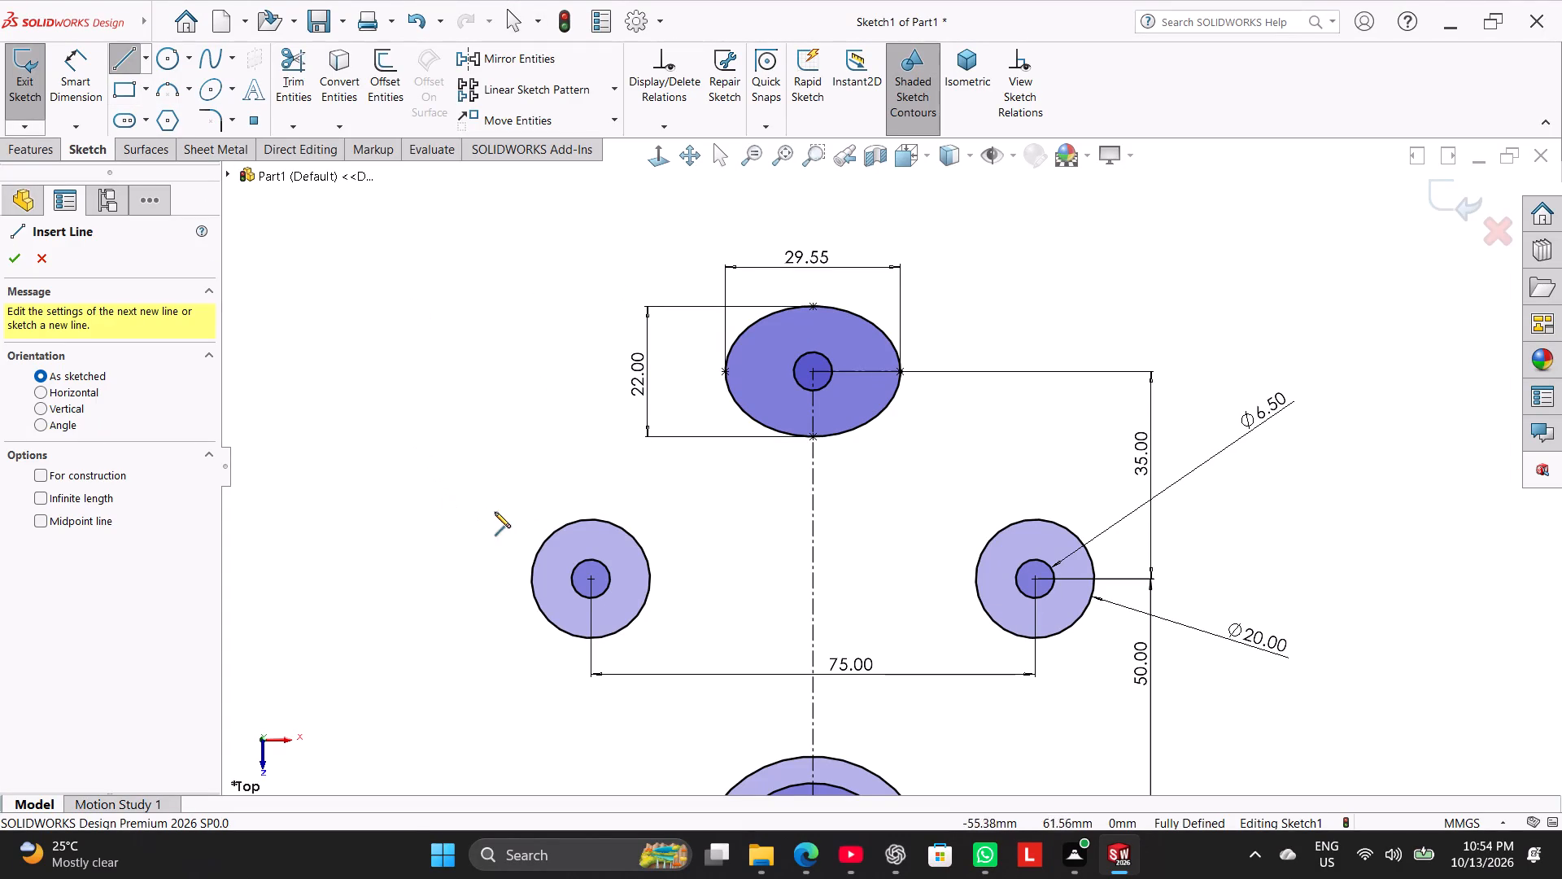
left_click(559, 528)
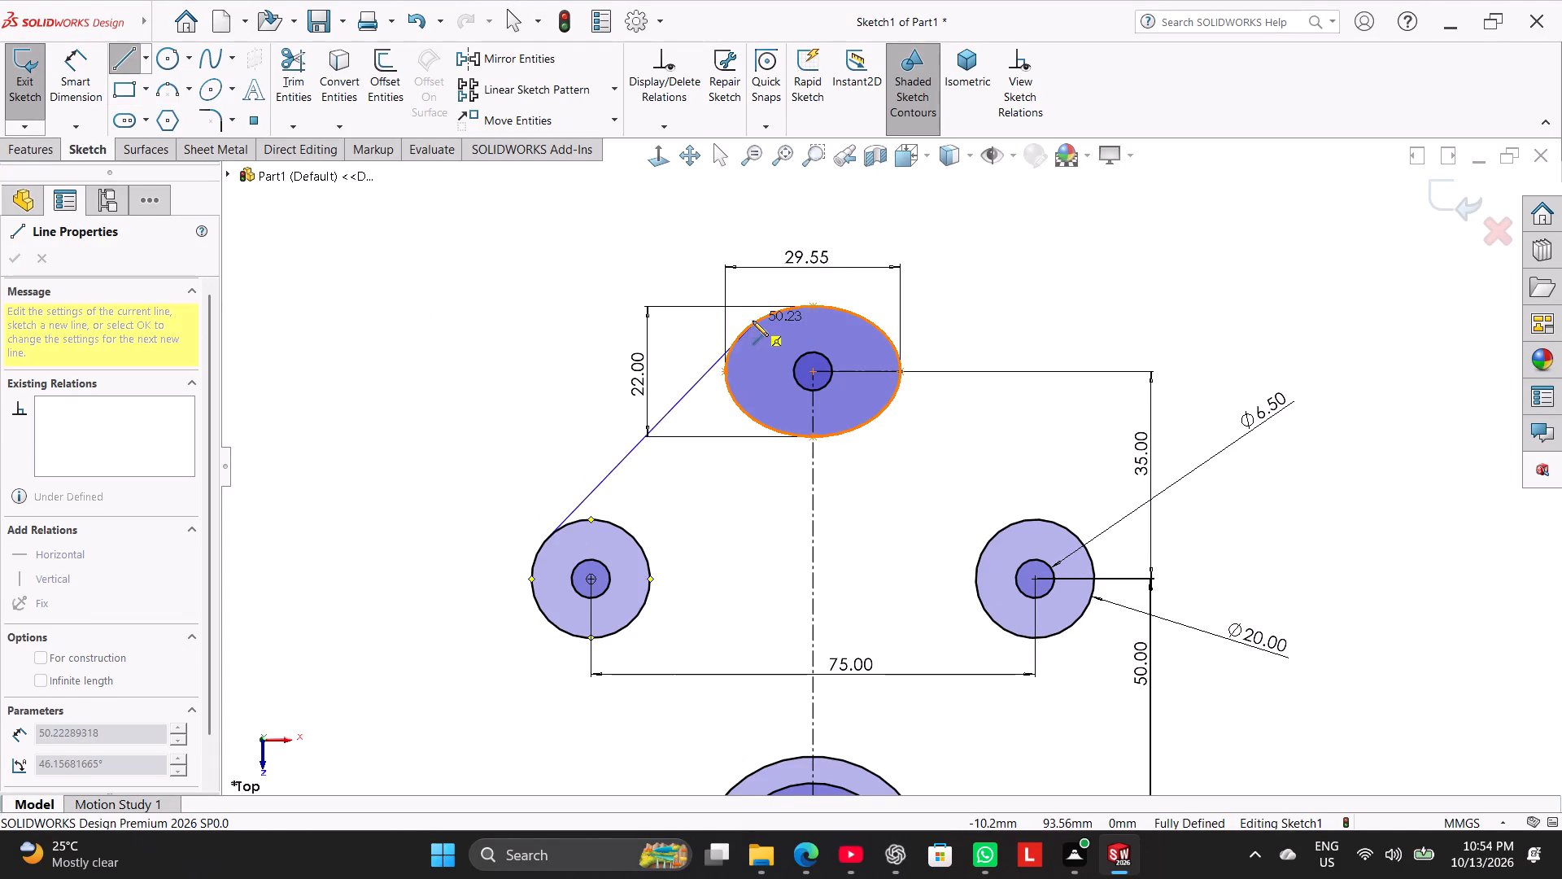
left_click(753, 321)
right_click(523, 398)
left_click(550, 405)
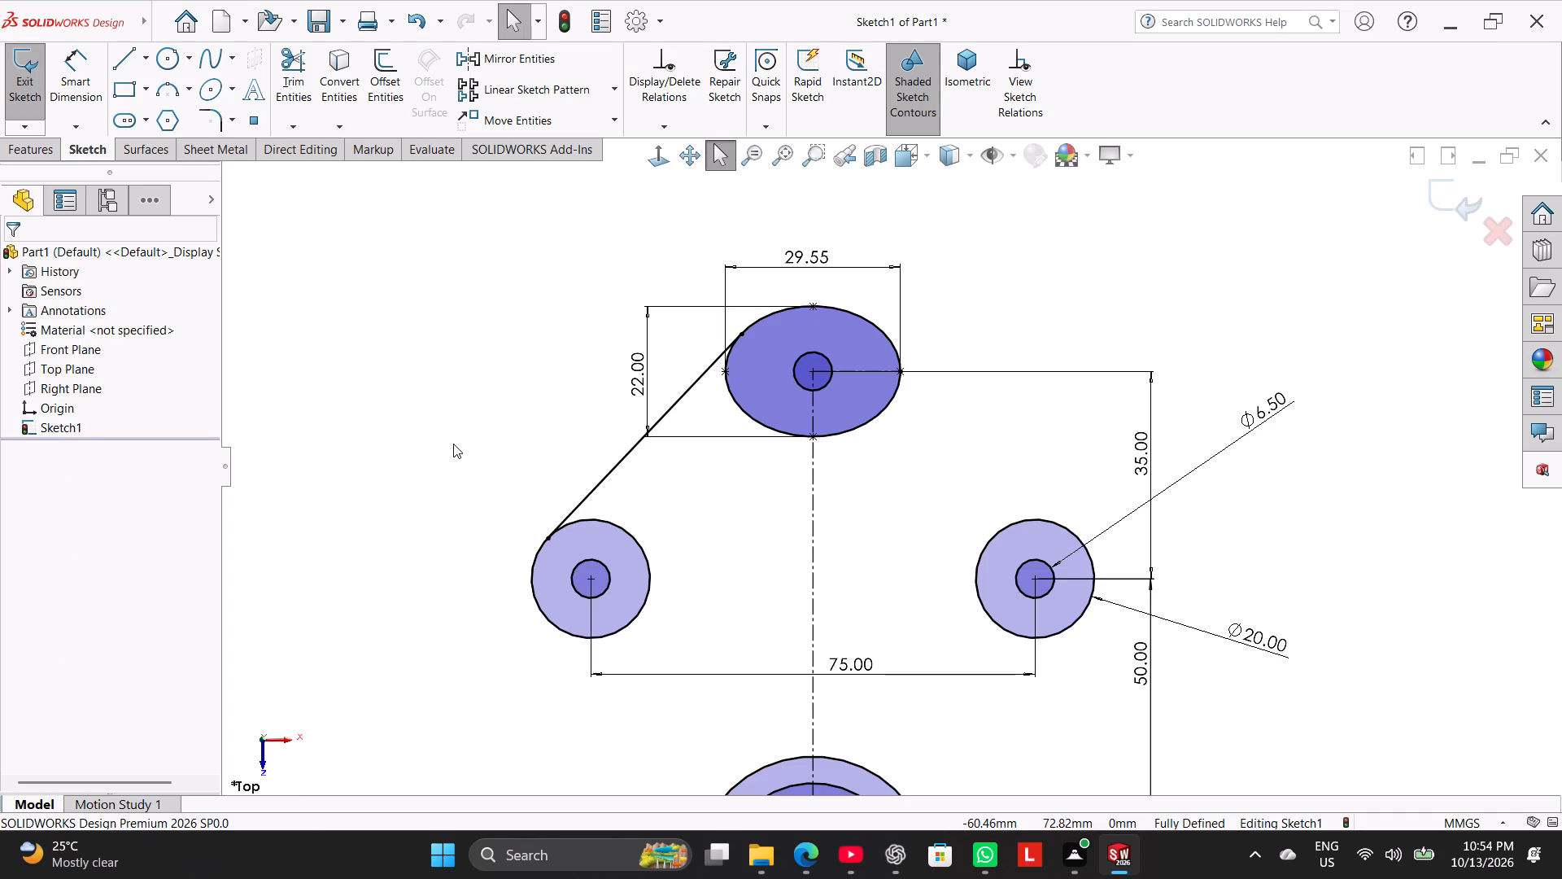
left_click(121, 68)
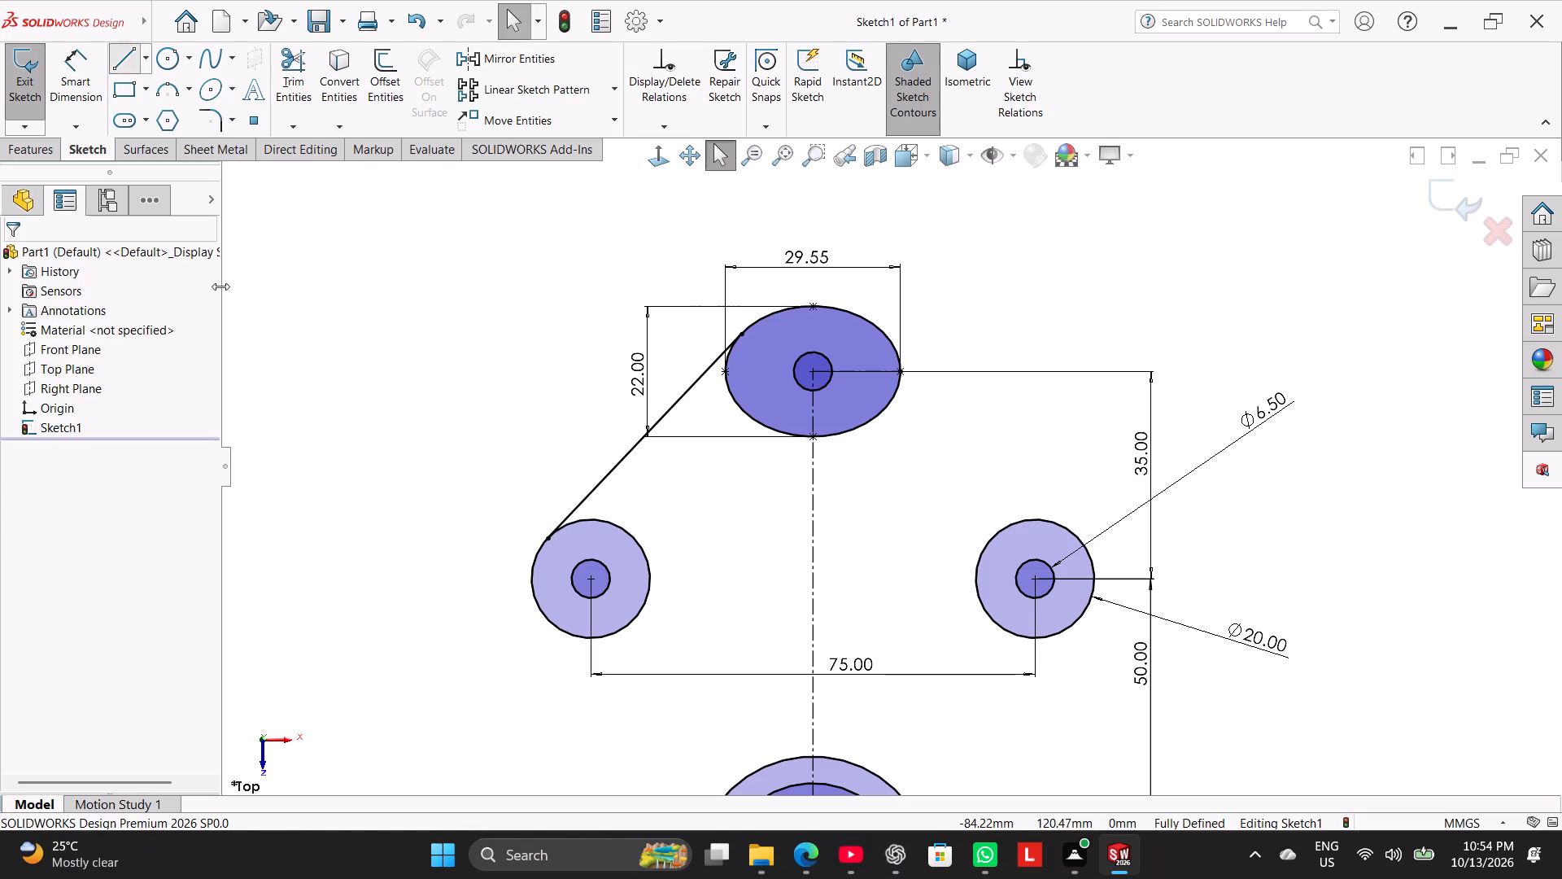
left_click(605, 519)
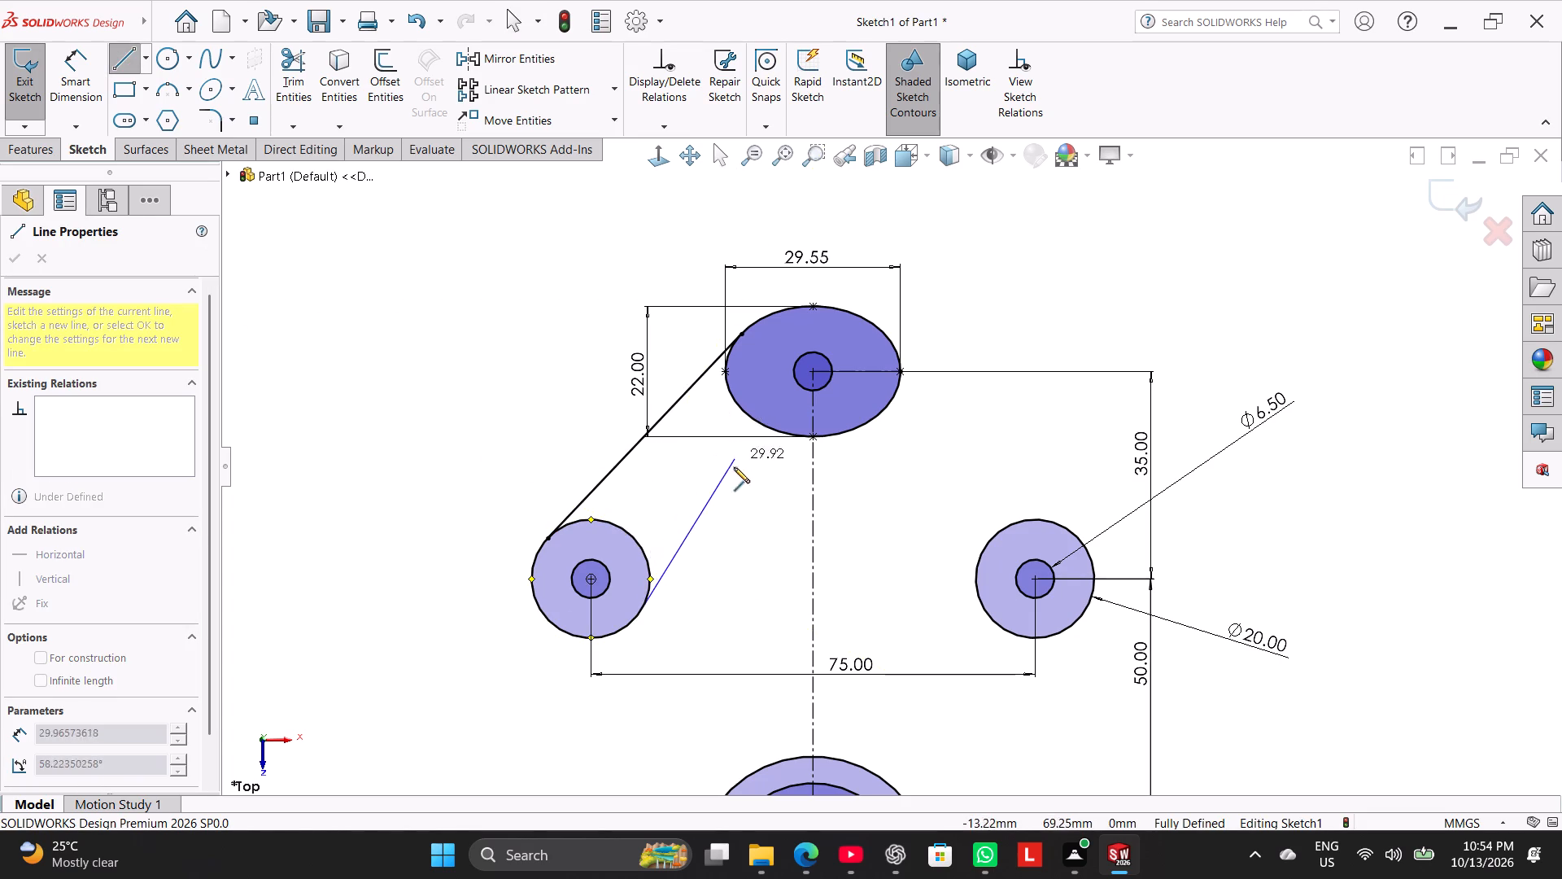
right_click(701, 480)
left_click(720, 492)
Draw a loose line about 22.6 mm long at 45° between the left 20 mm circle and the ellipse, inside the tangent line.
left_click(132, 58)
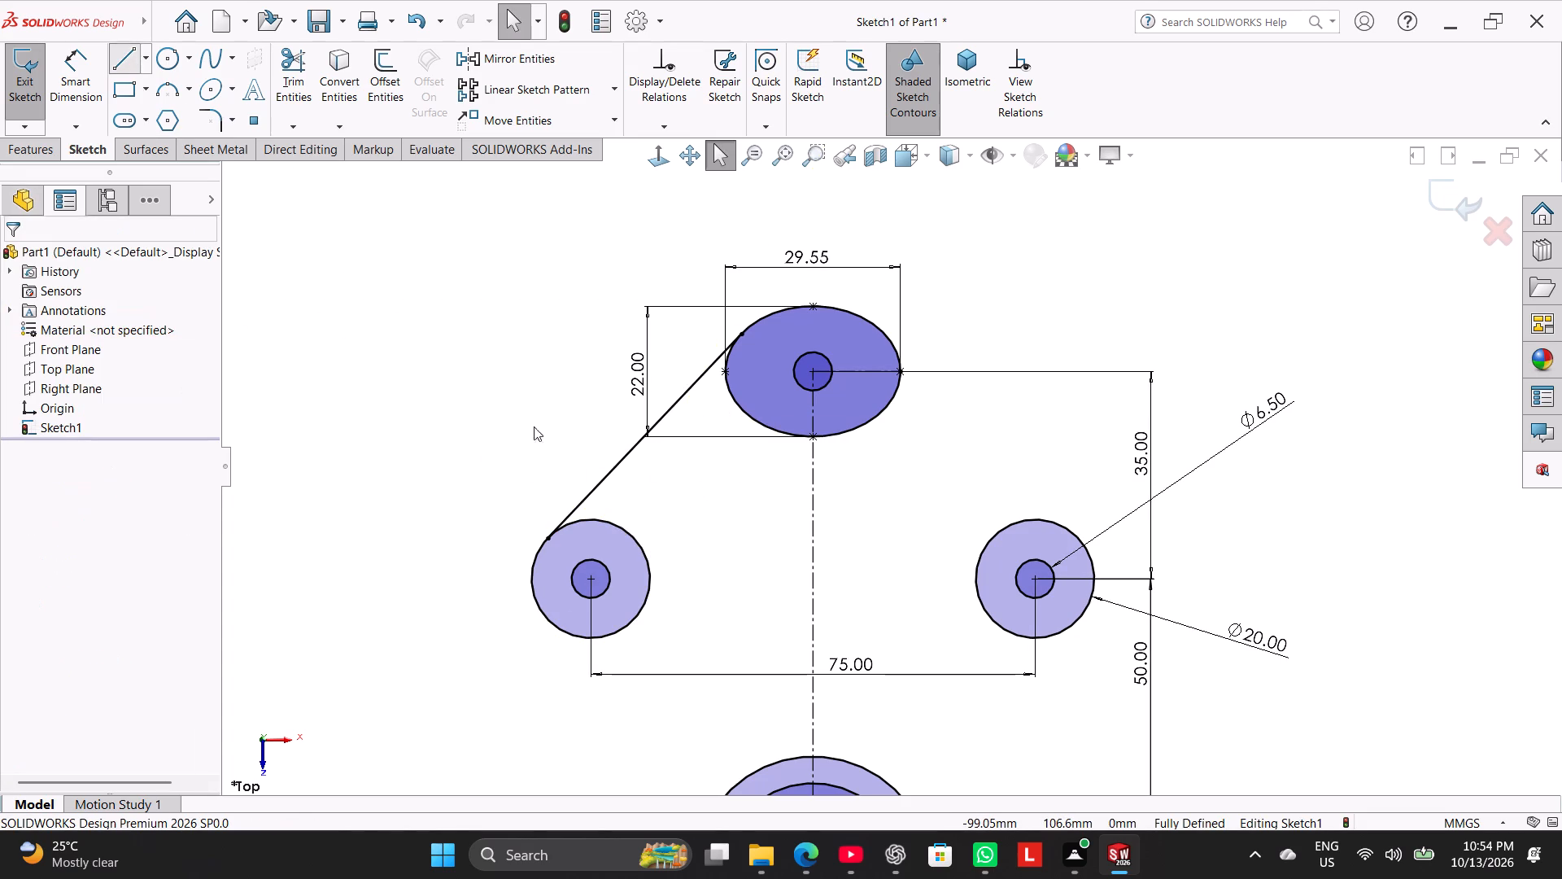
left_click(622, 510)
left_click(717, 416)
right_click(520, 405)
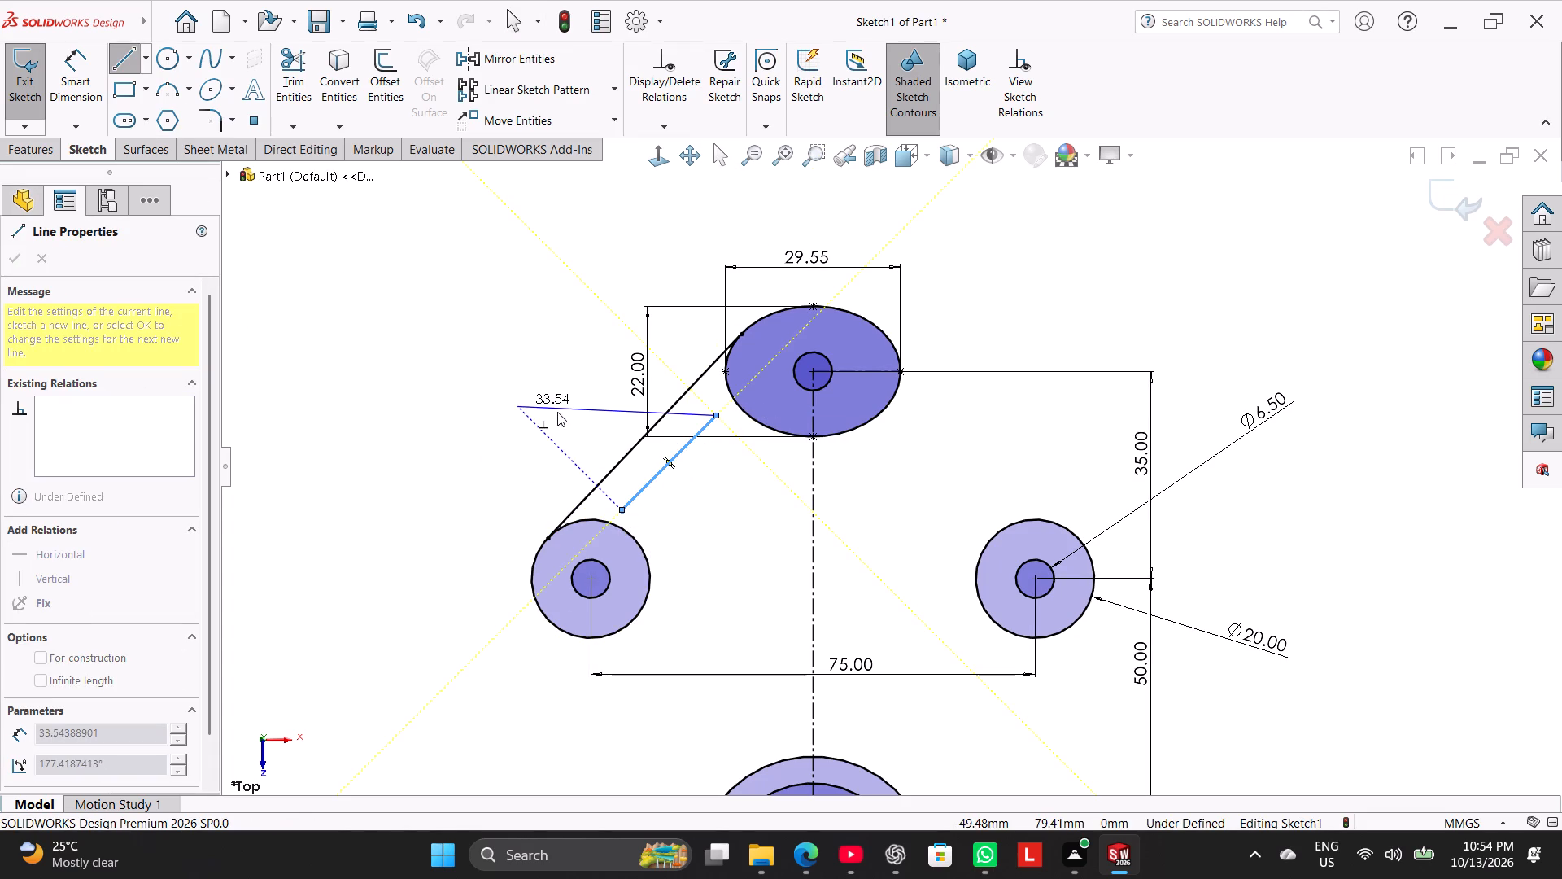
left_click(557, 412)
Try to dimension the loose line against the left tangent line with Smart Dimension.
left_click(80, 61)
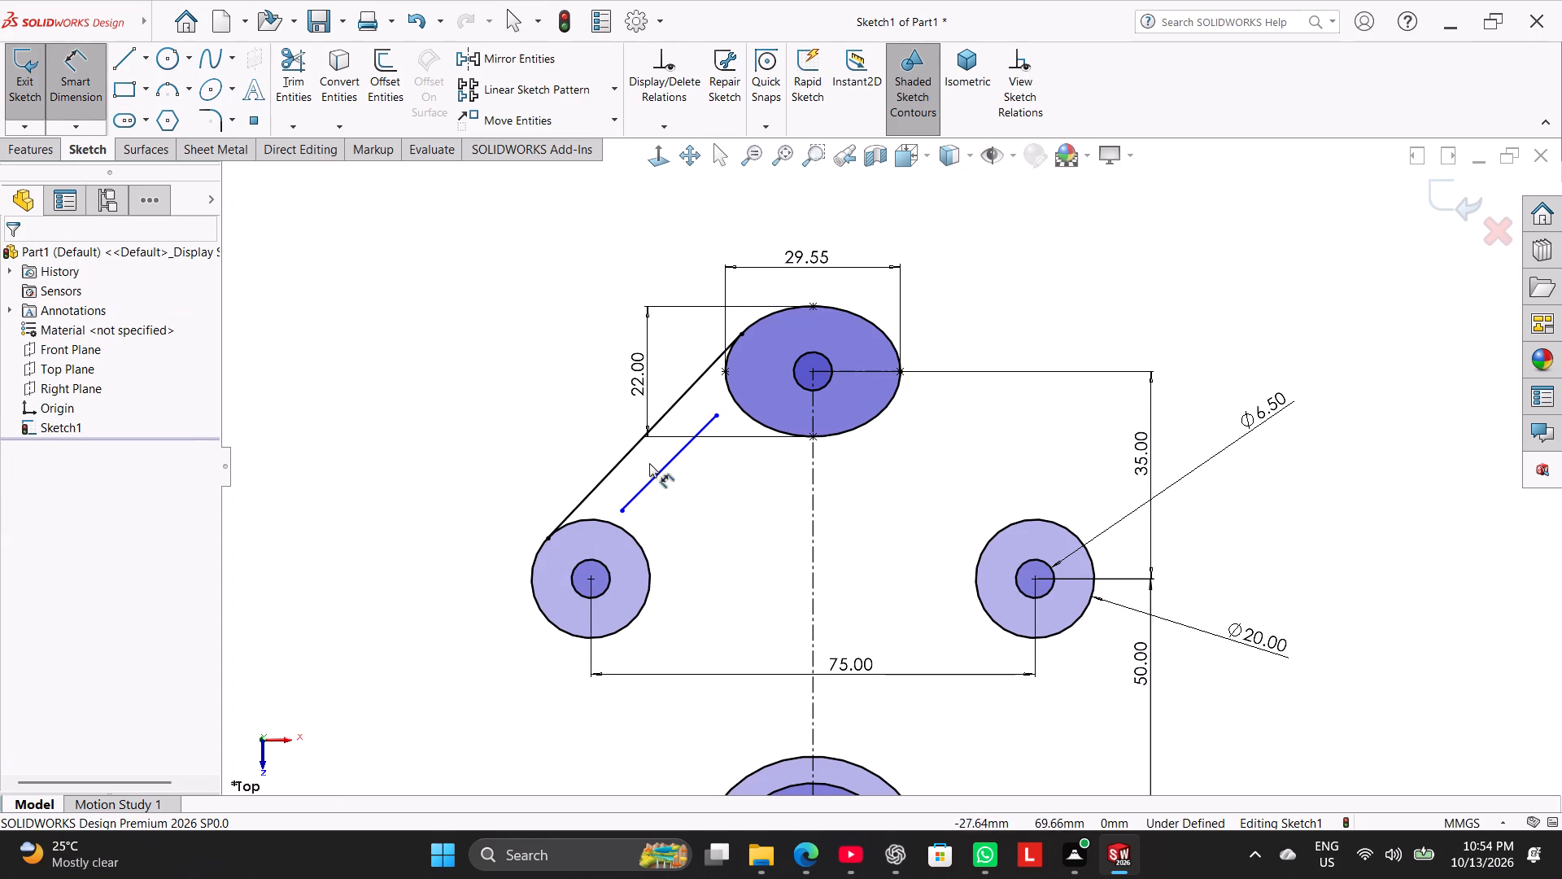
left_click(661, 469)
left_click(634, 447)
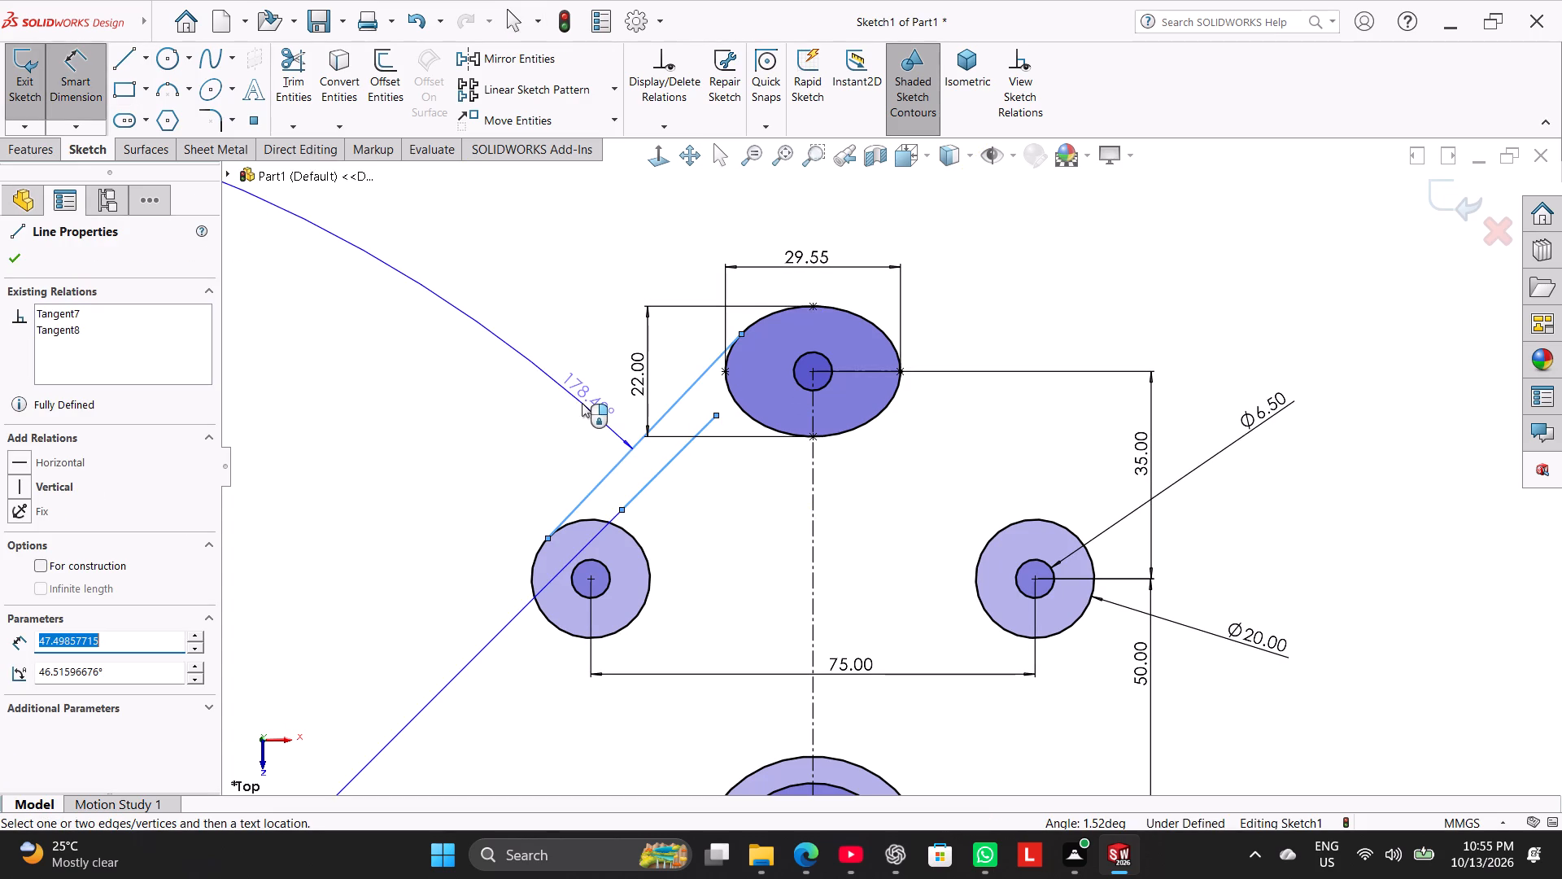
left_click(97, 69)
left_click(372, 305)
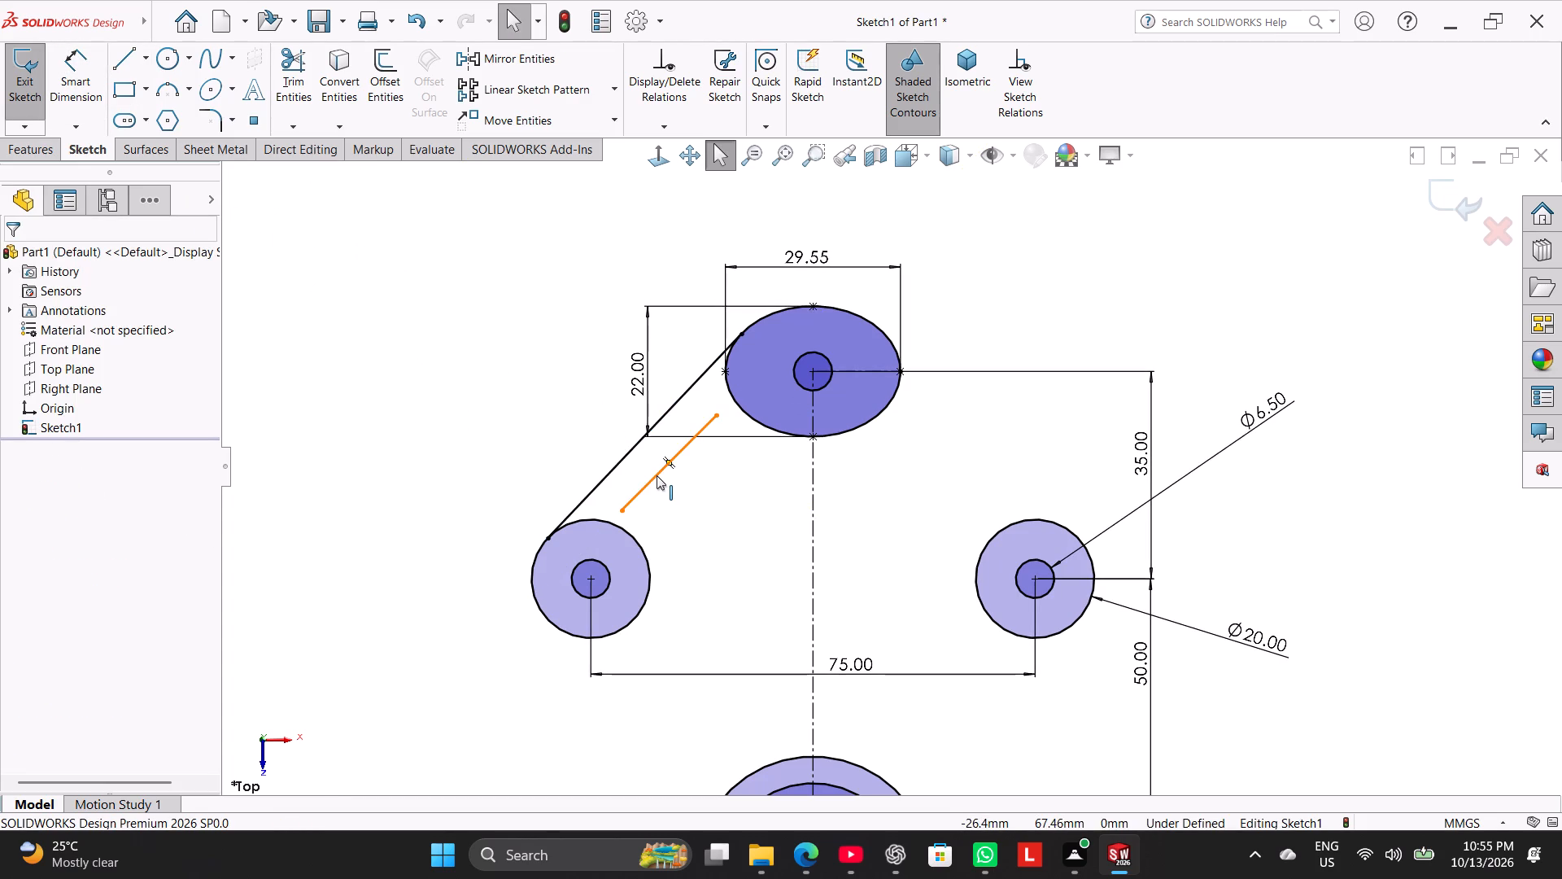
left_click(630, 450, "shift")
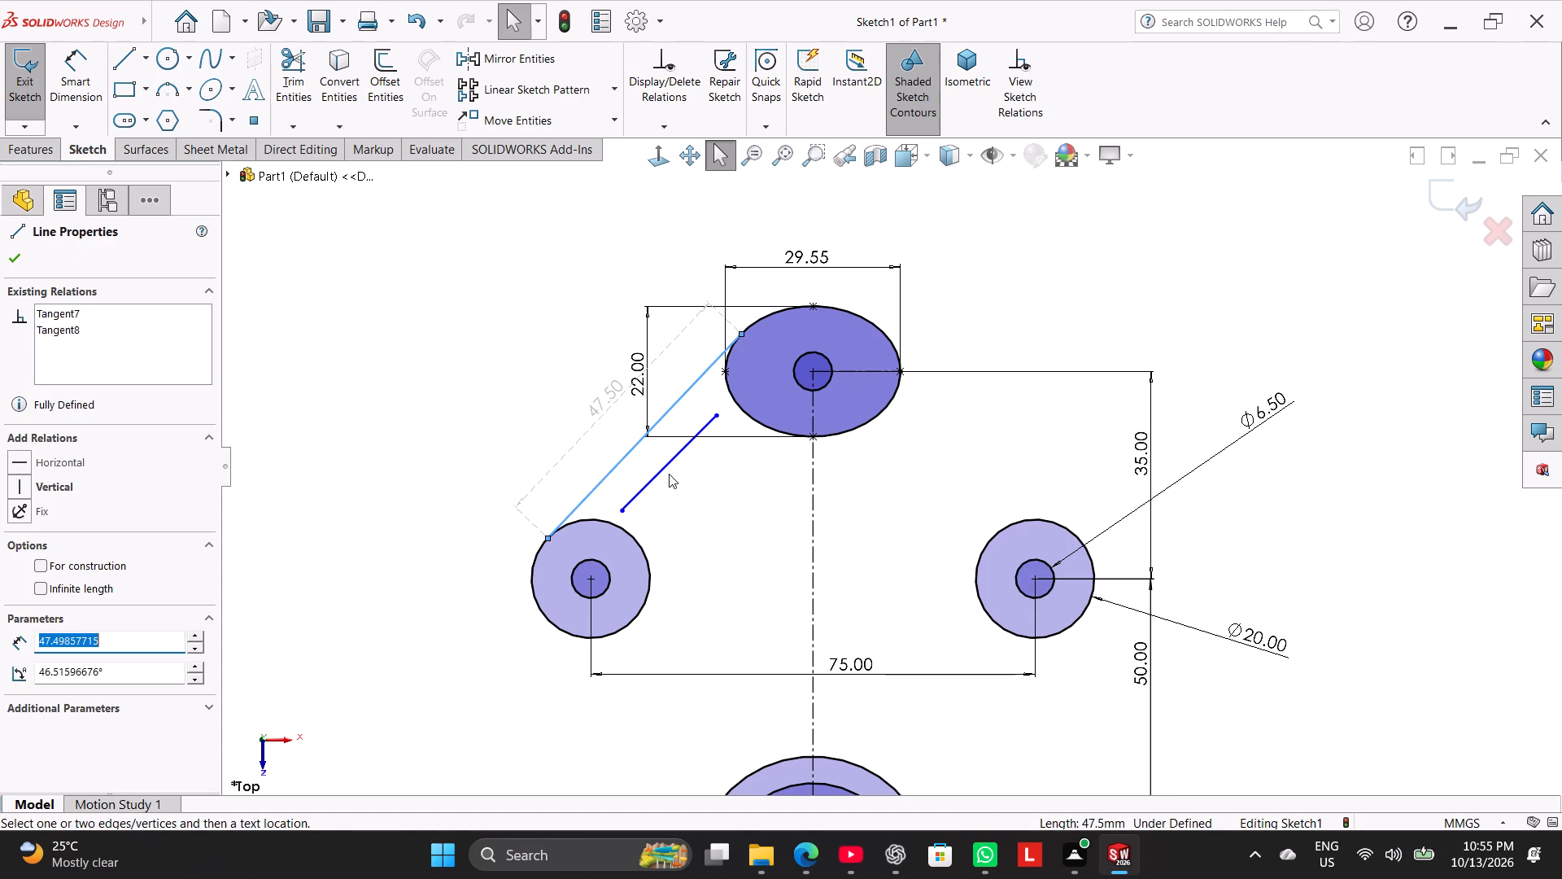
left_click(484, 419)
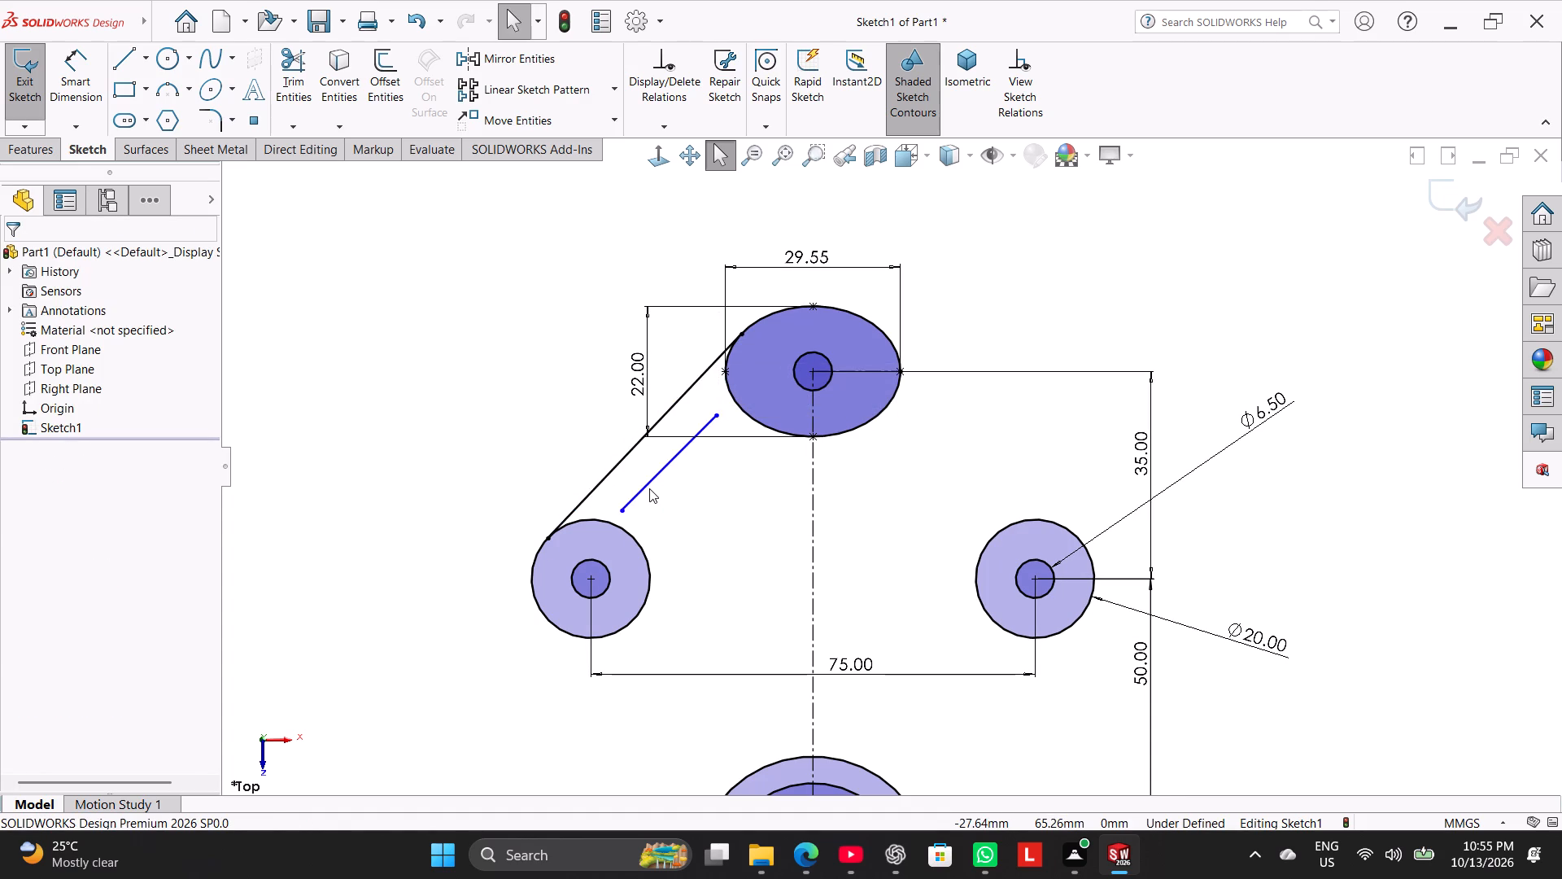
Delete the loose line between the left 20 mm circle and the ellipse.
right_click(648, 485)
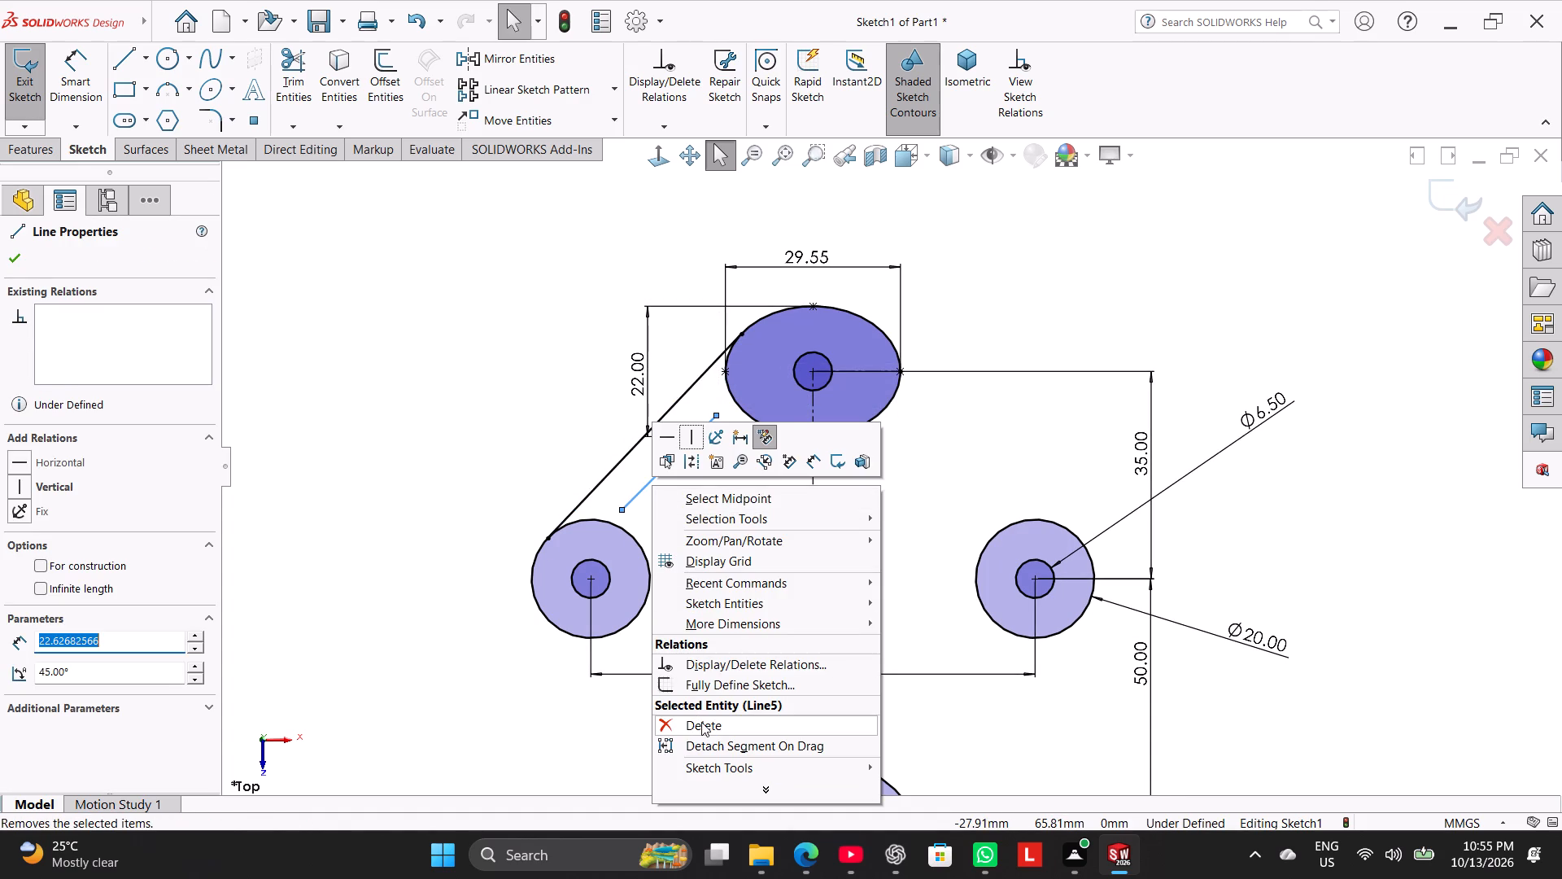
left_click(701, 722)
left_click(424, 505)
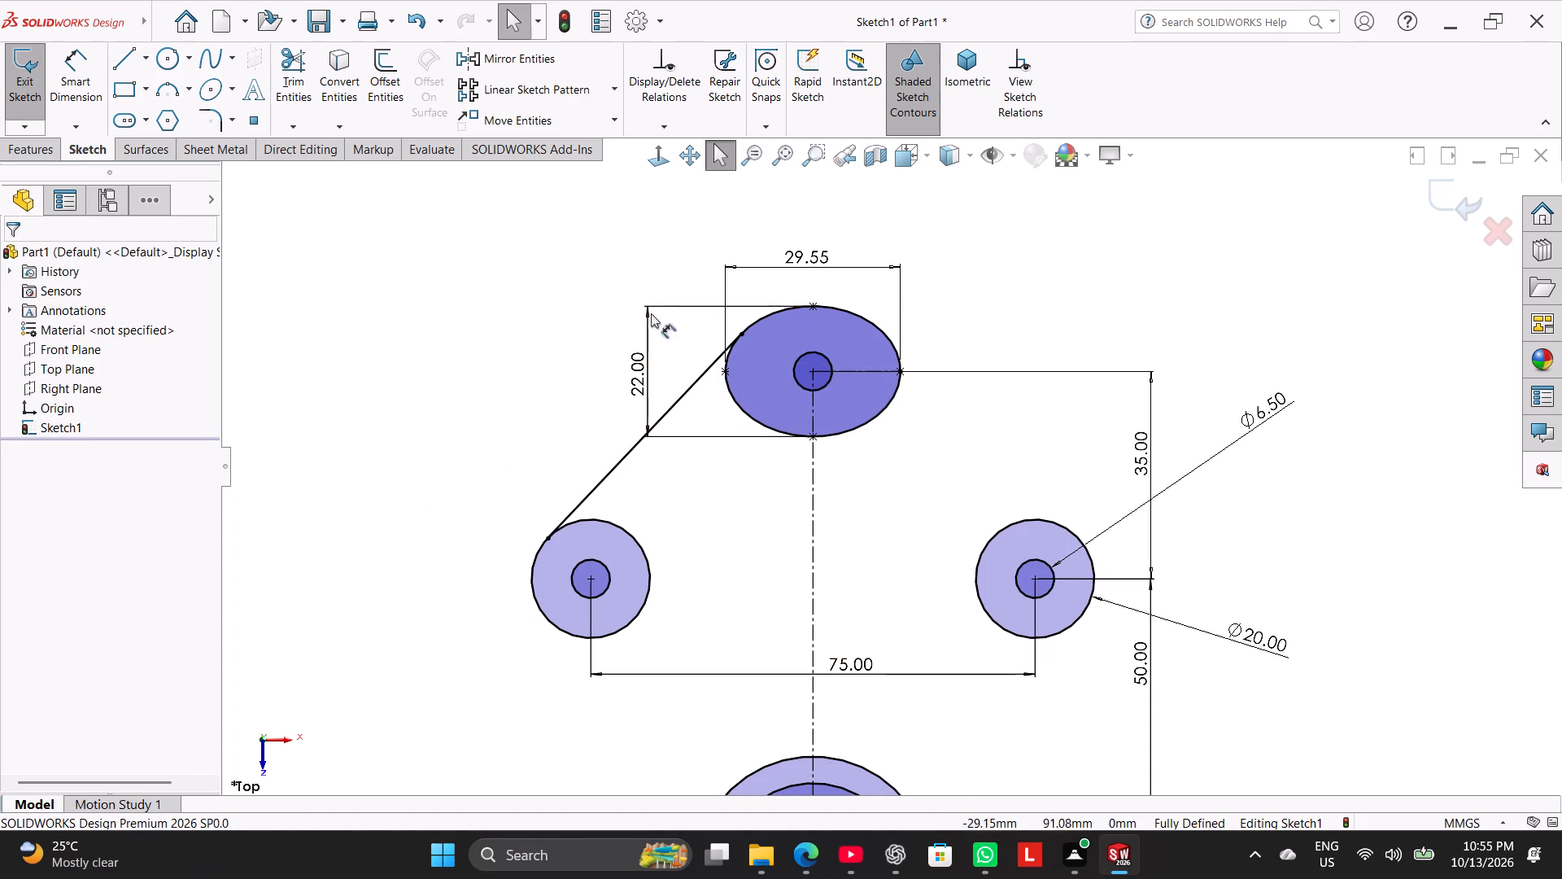
Mirror the left tangent line about the vertical centerline to join the ellipse to the right 20 mm circle.
left_click(644, 437, "shift")
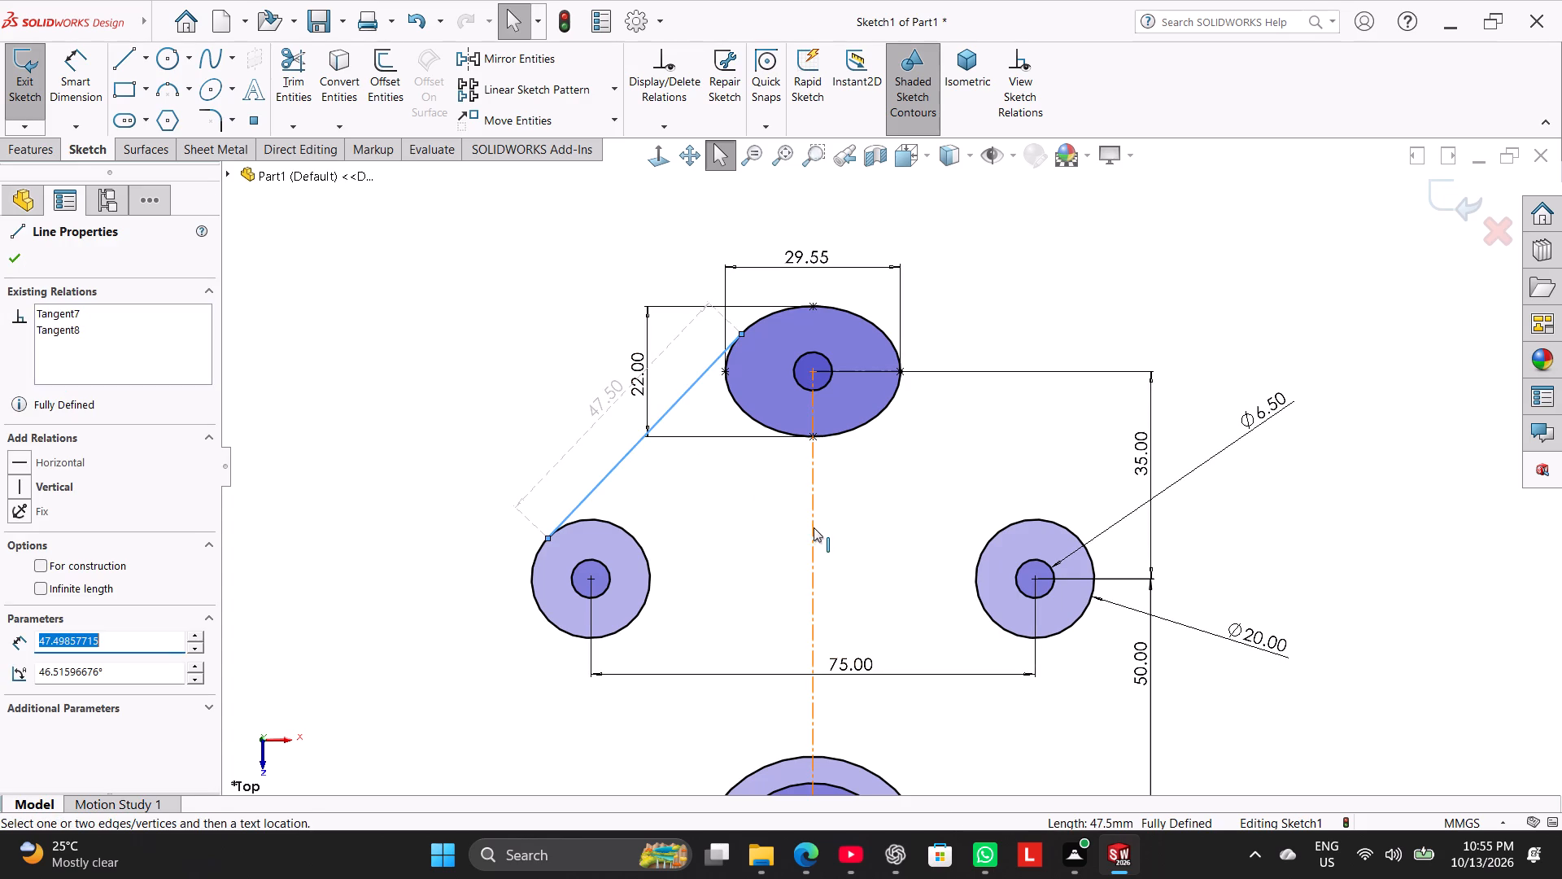
left_click(814, 527, "shift")
left_click(556, 68)
left_click(413, 400)
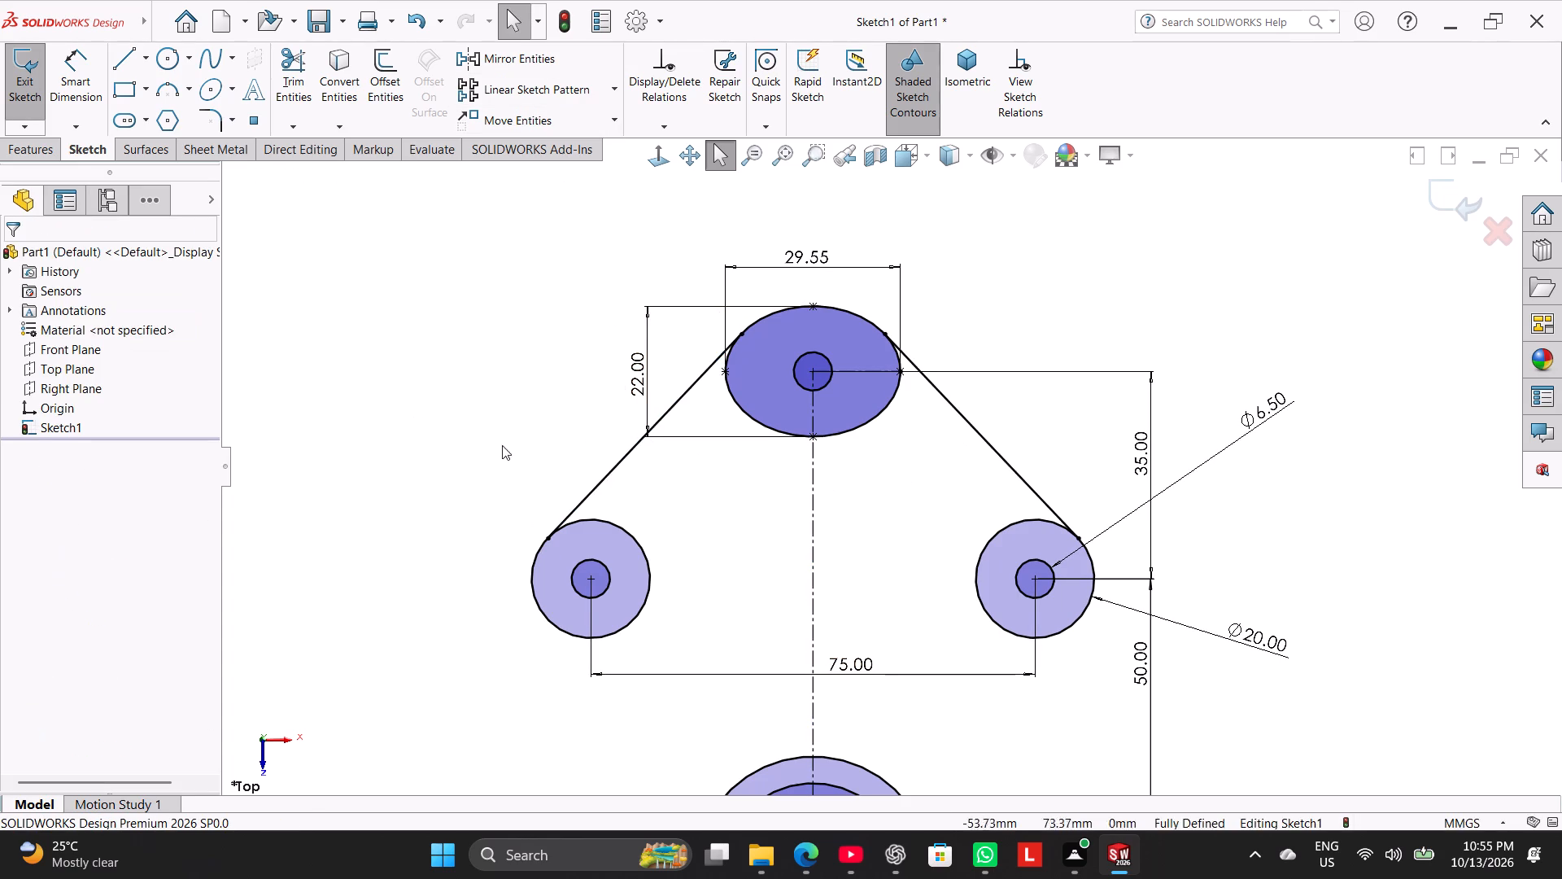
Draw a line about 64 mm long from the lower right of the 40 mm circle to the lower right of the right 20 mm circle.
scroll(731, 531, "up", 4)
scroll(883, 542, "down", 1)
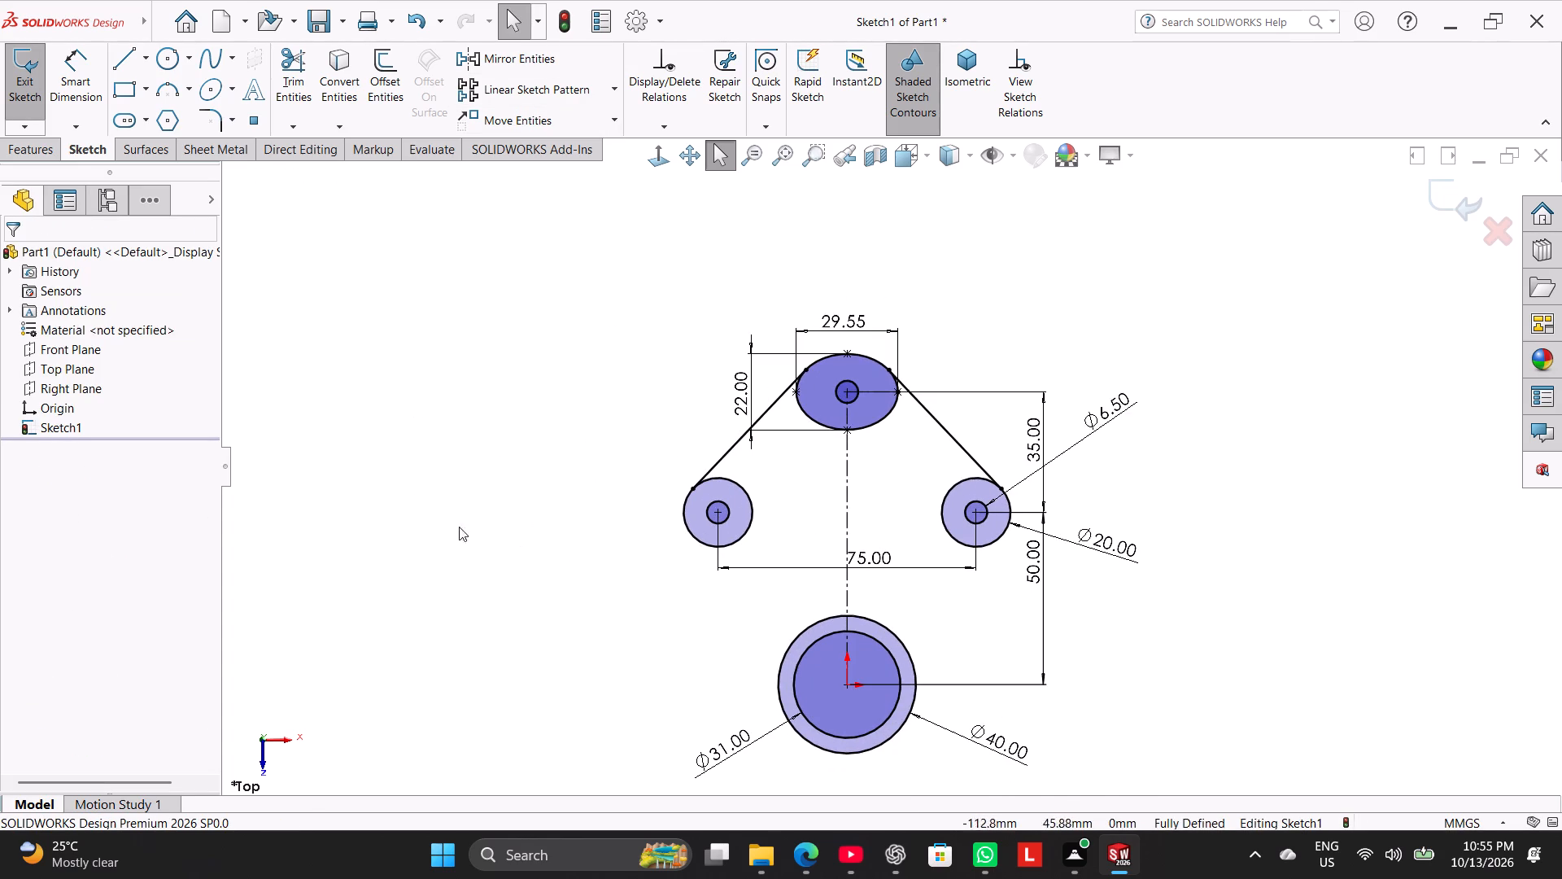
left_click(403, 474)
left_click(125, 55)
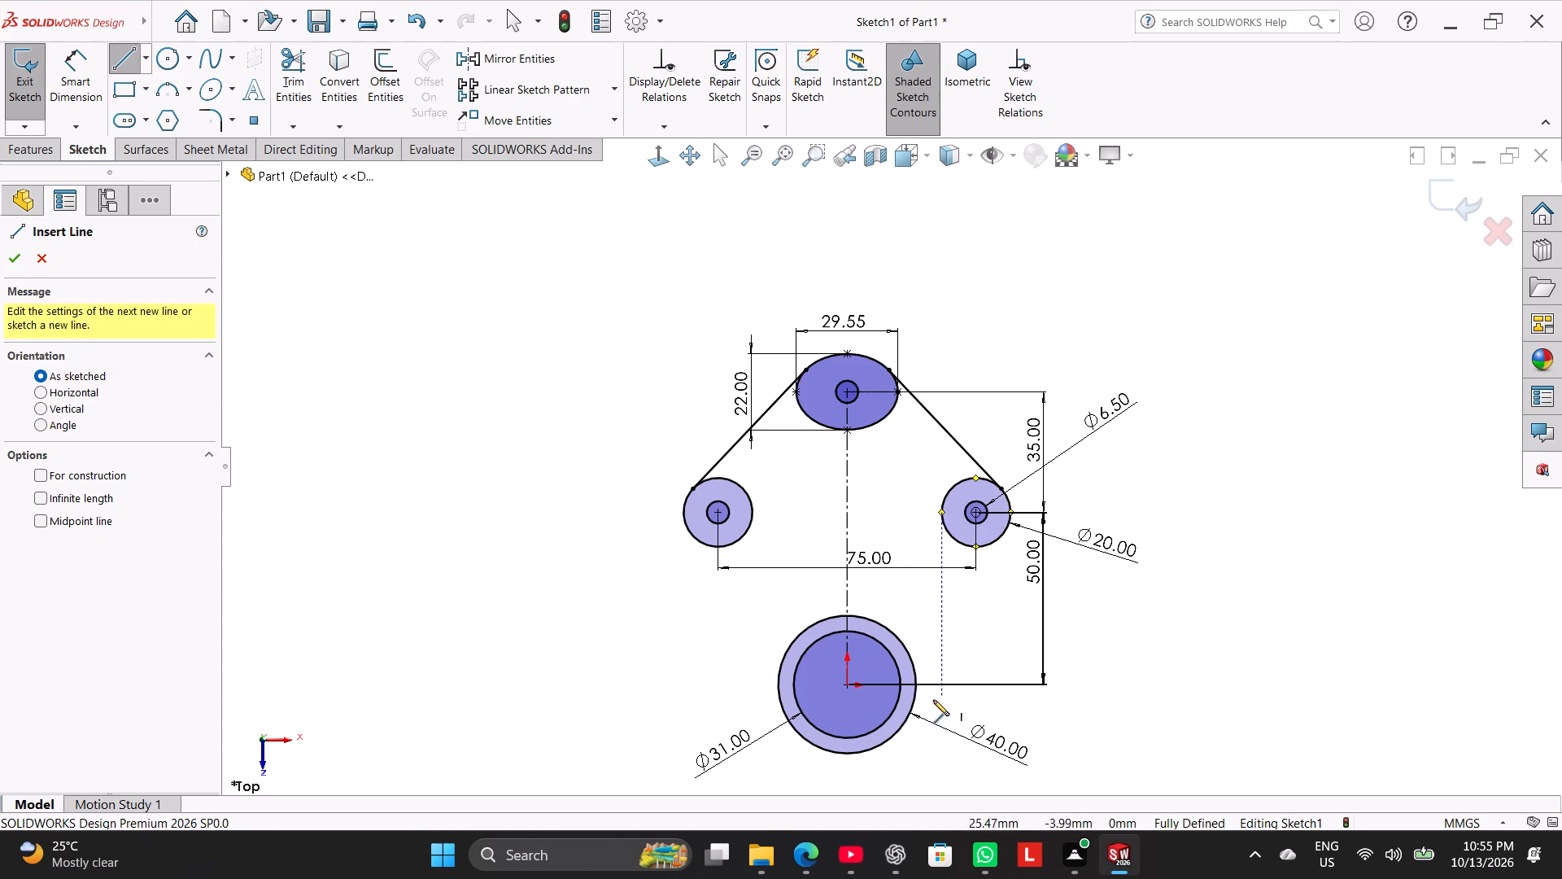
left_click(900, 731)
left_click(999, 540)
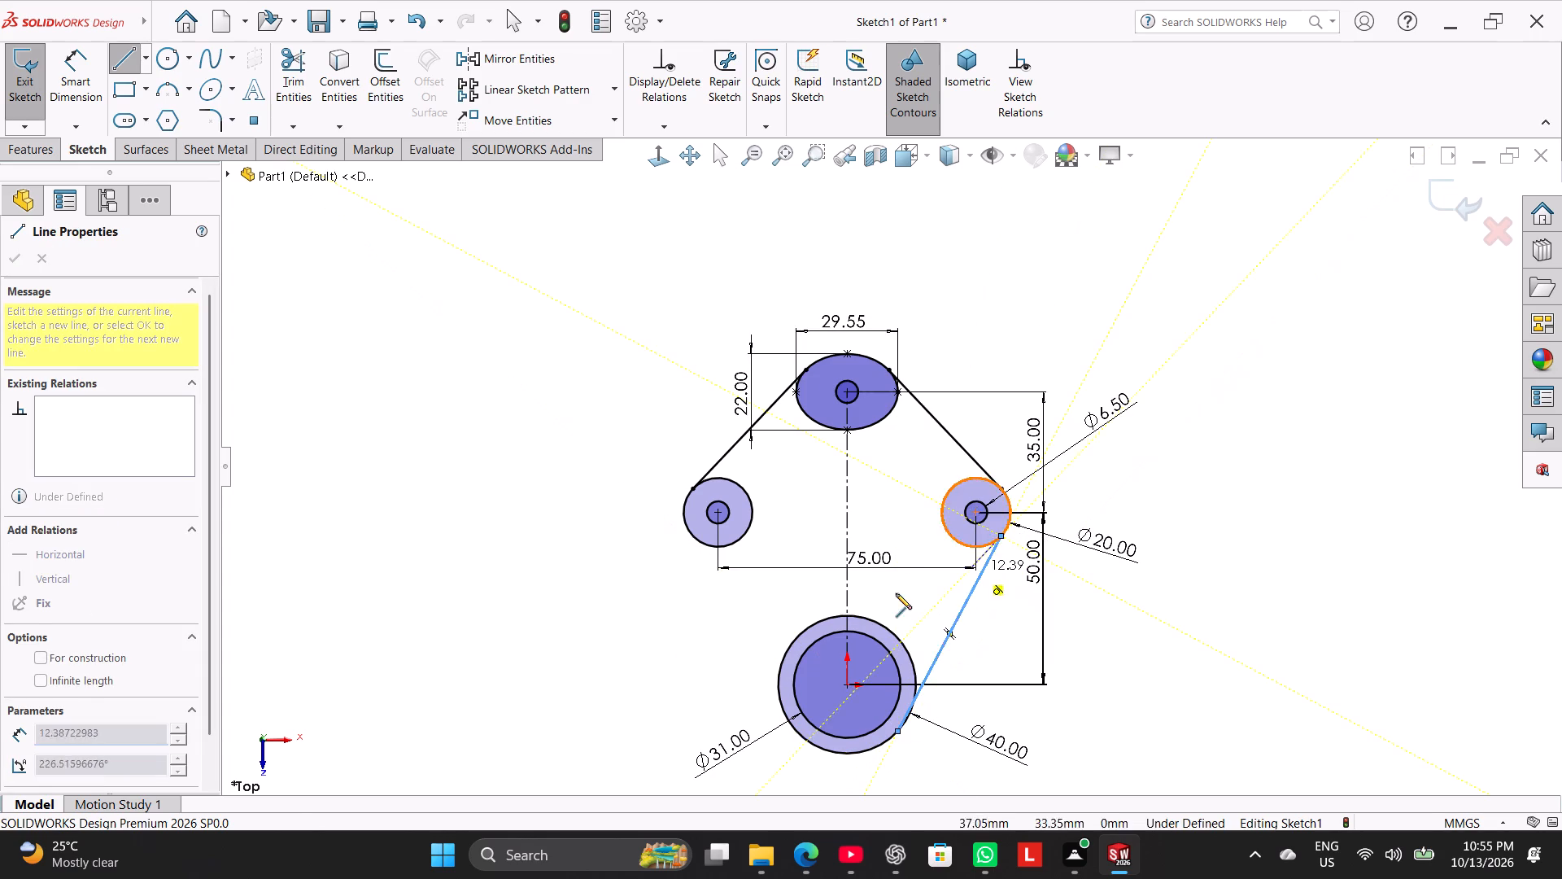
right_click(560, 643)
left_click(600, 649)
Add a tangent relation between the new lower line and the right 20 mm circle.
left_click(984, 566, "shift")
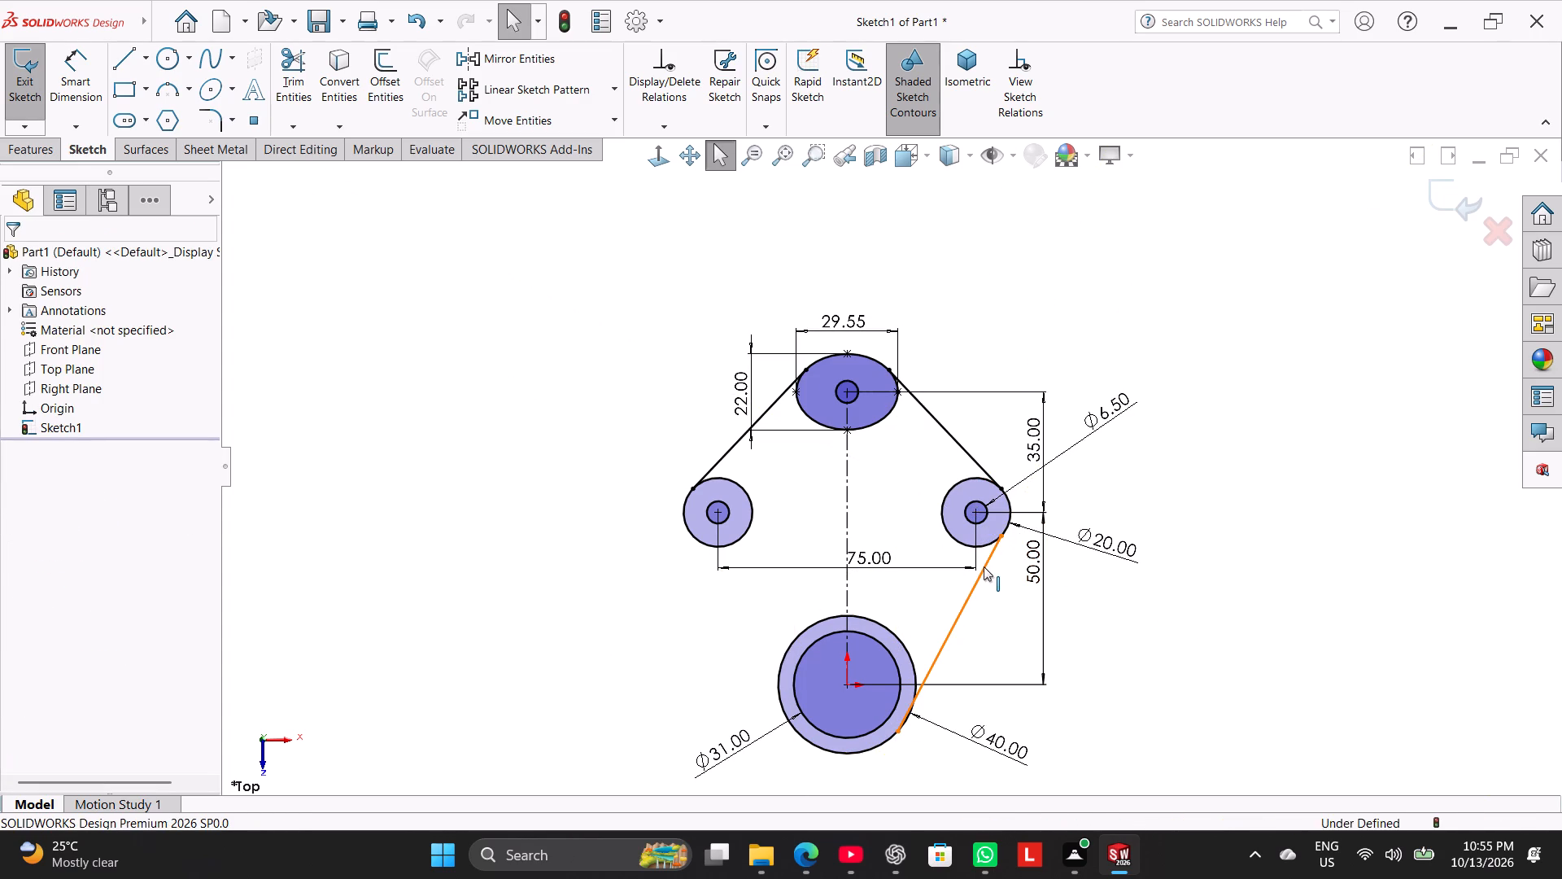
left_click(988, 543, "shift")
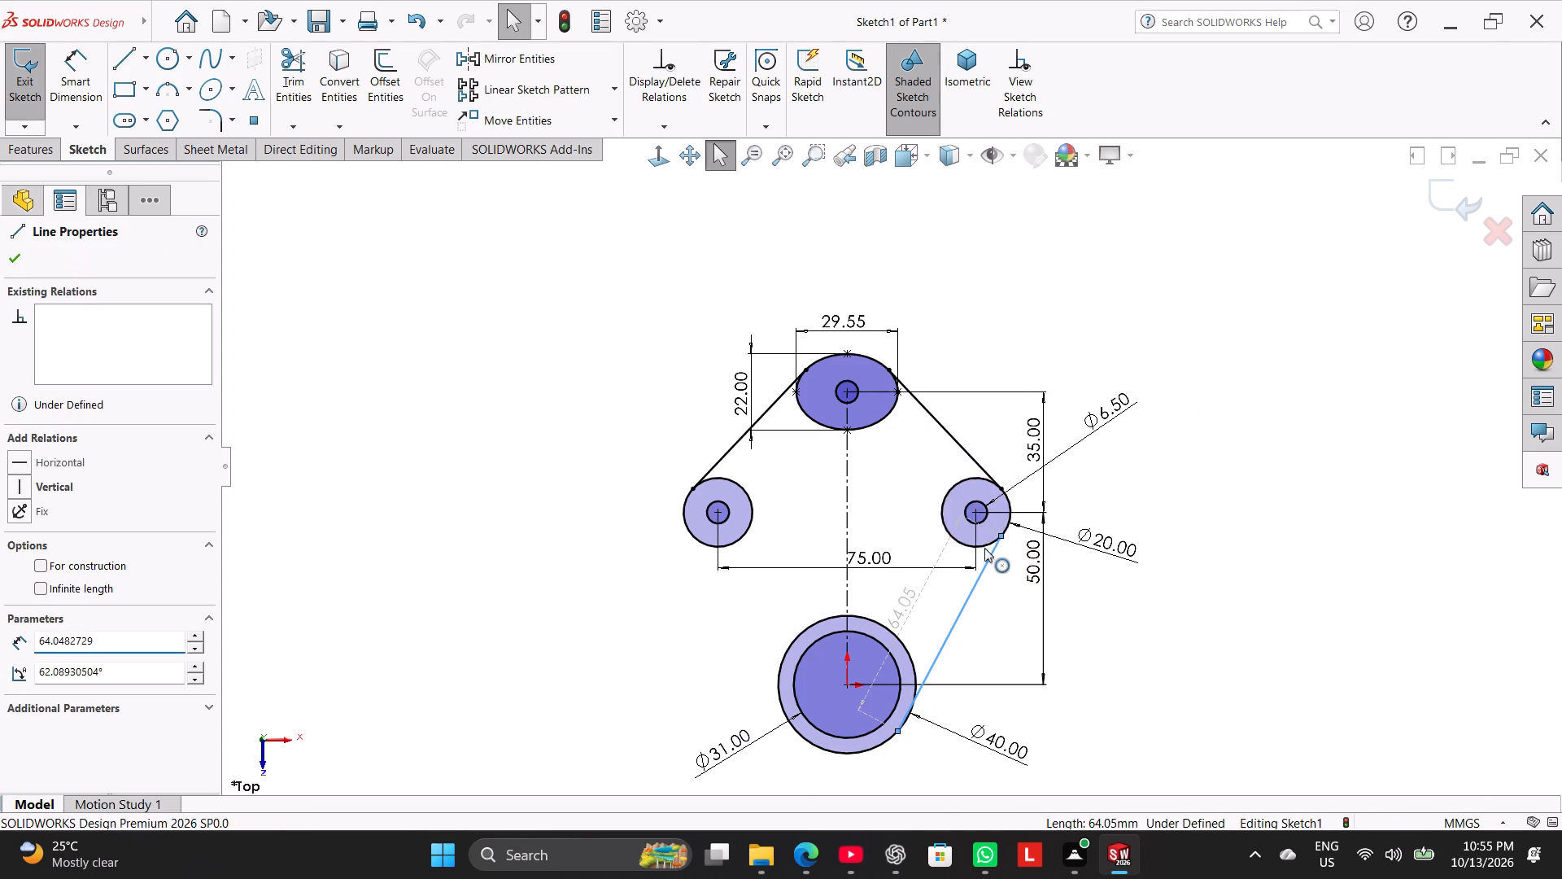
left_click(45, 546)
left_click(325, 489)
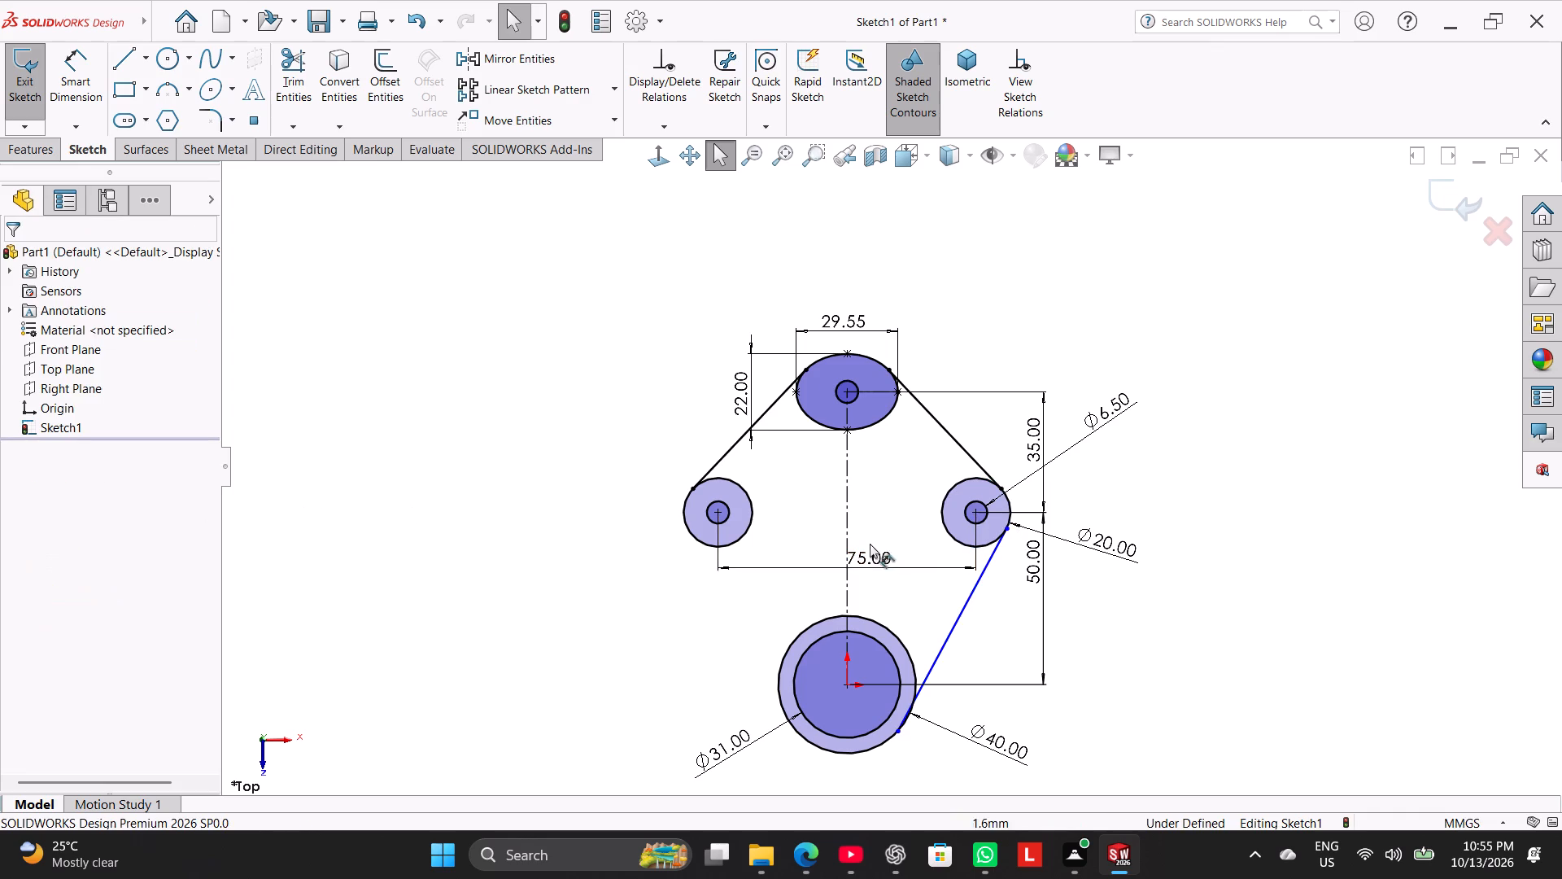
double_click(1202, 445)
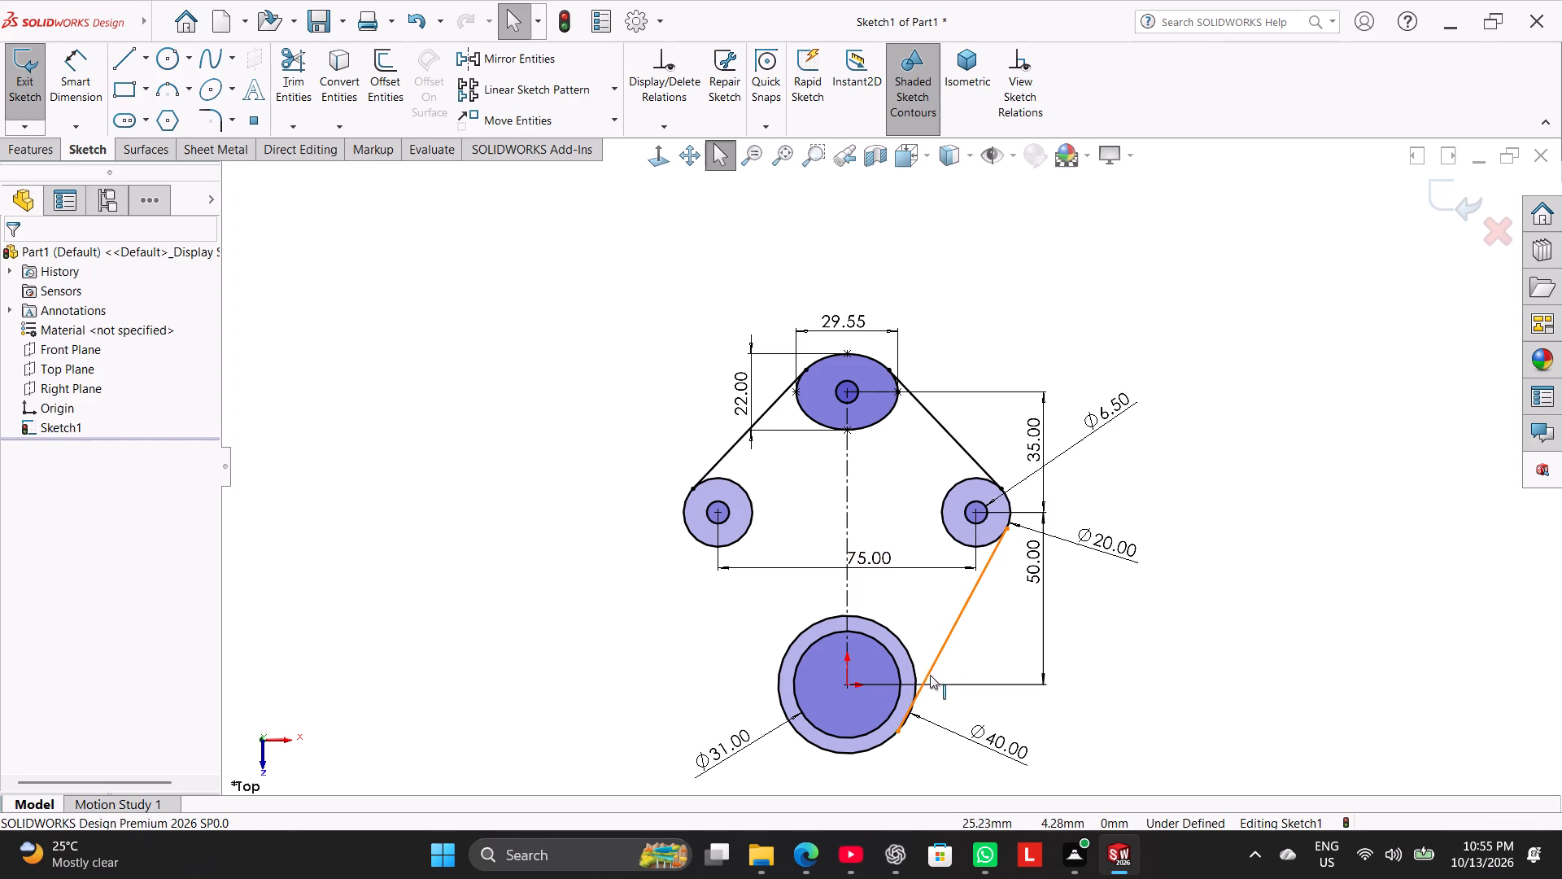
Add a tangent relation between the lower right line and the 40 mm circle.
left_click(912, 674, "shift")
left_click(918, 693, "shift")
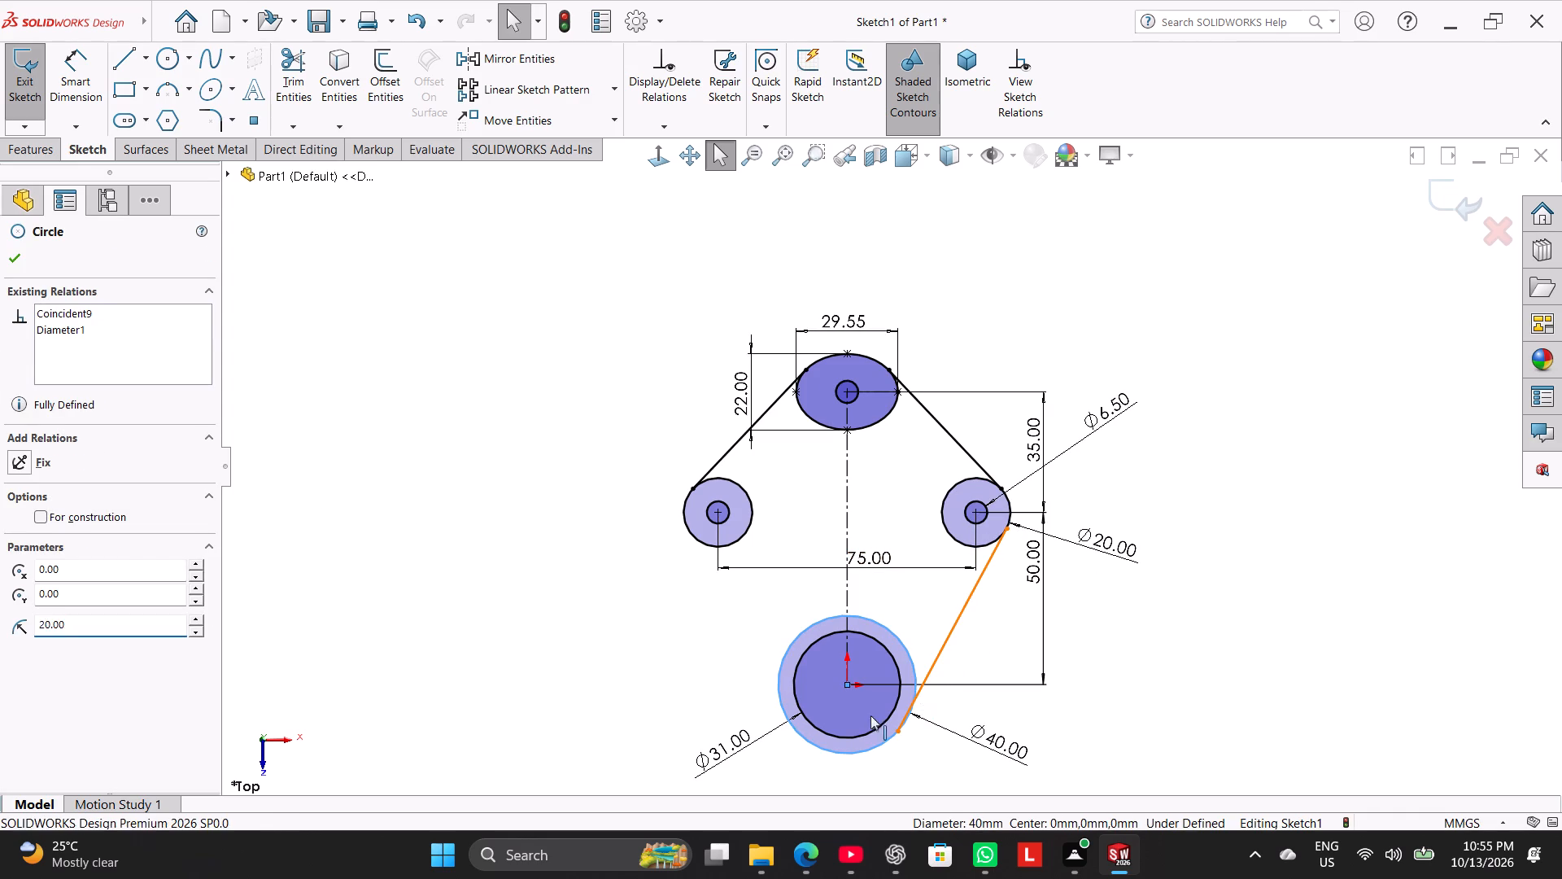
left_click(59, 549)
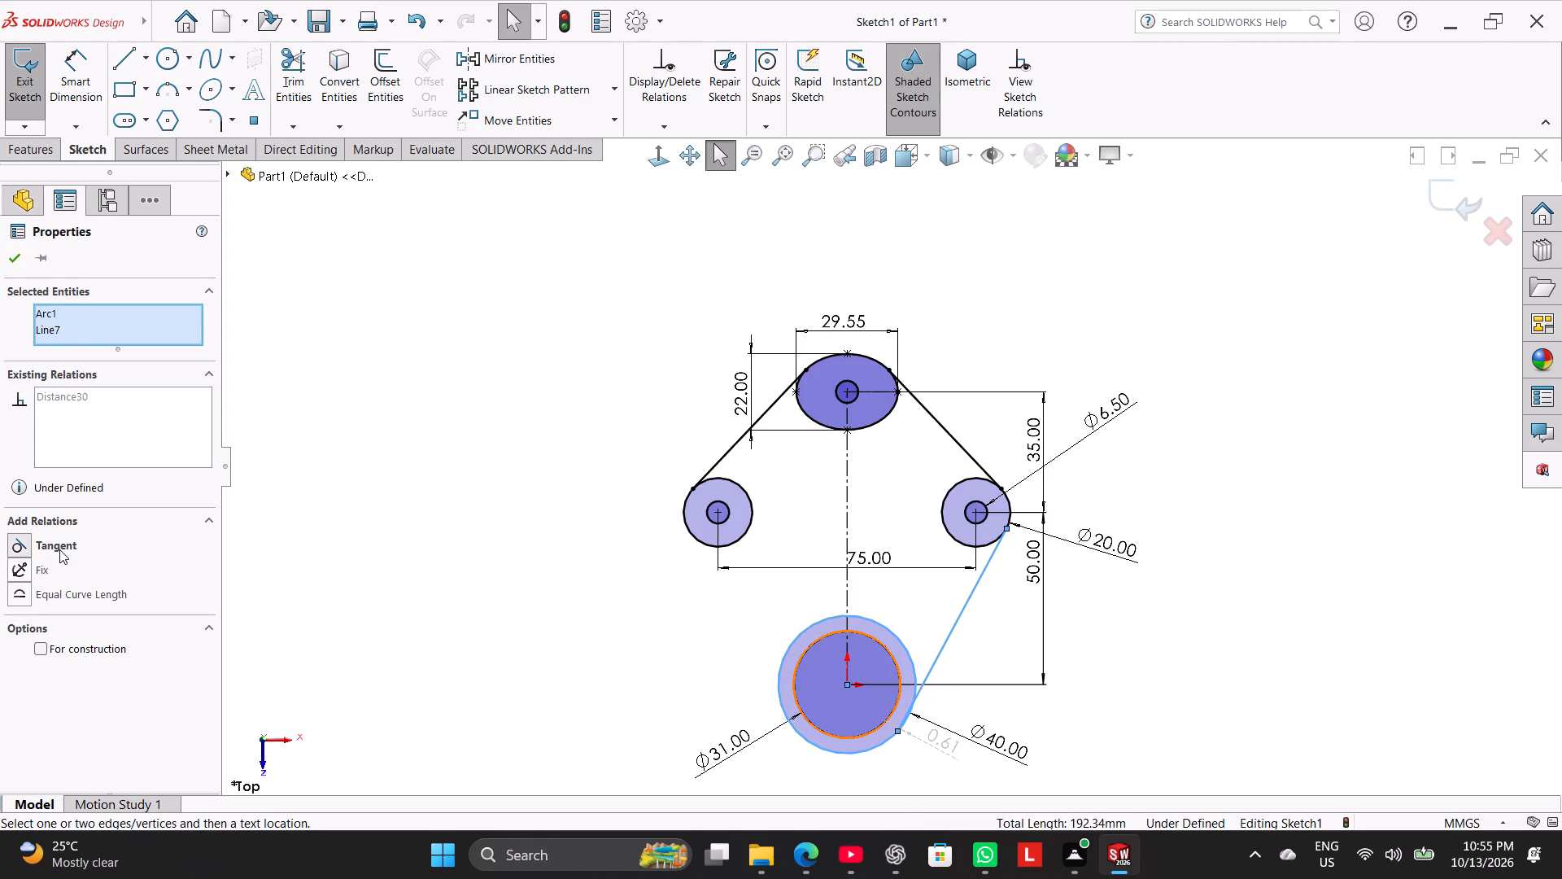
left_click(451, 540)
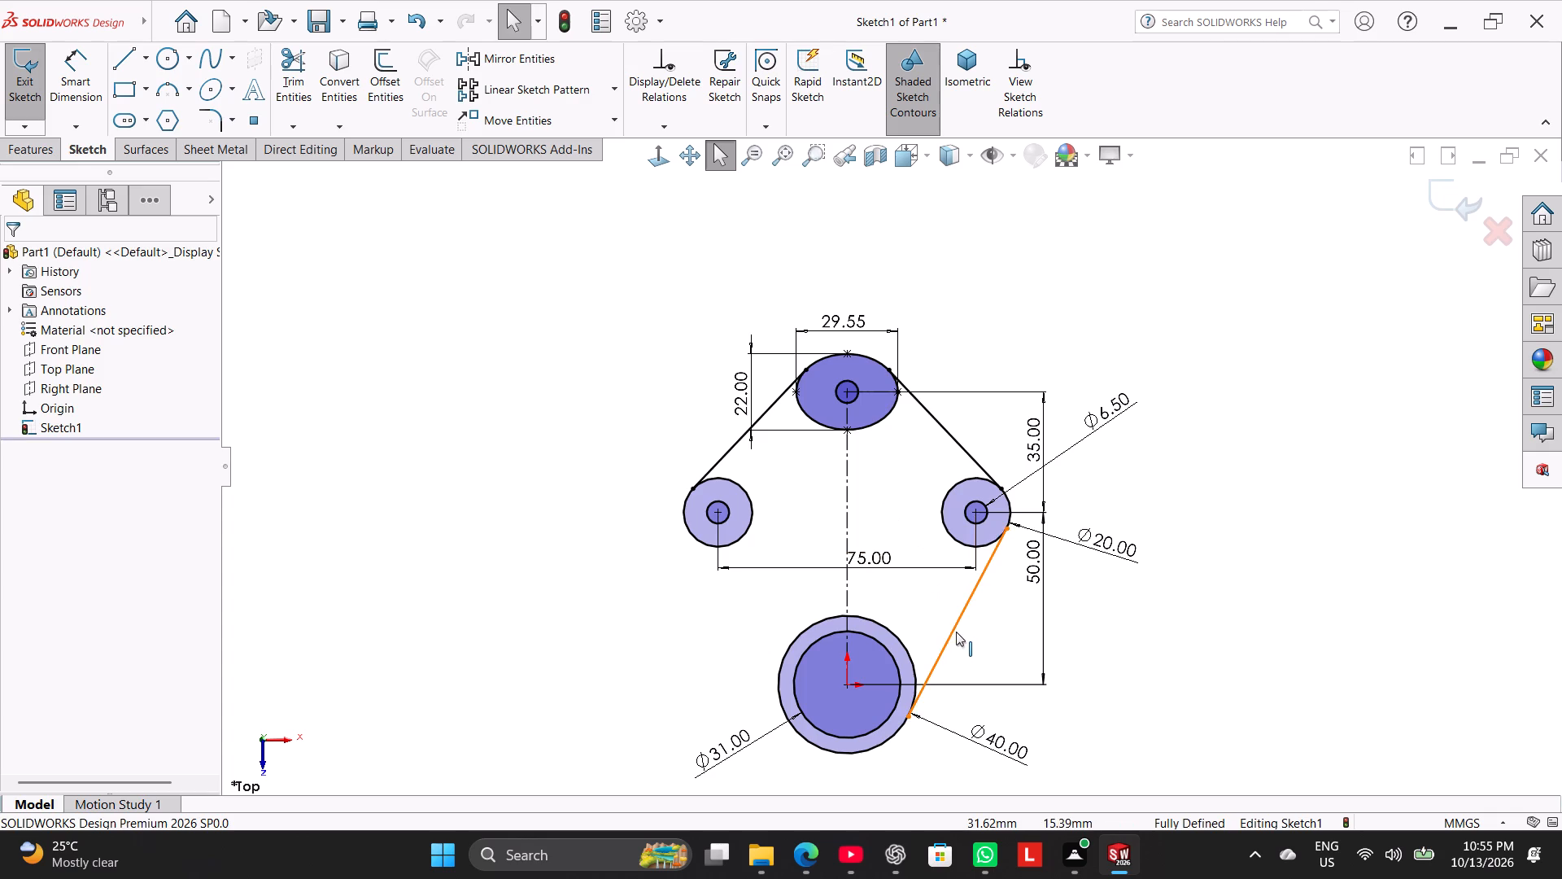
Mirror the lower right tangent line about the vertical centerline to join the left 20 mm circle to the 40 mm circle.
left_click(956, 632, "shift")
left_click(846, 577, "shift")
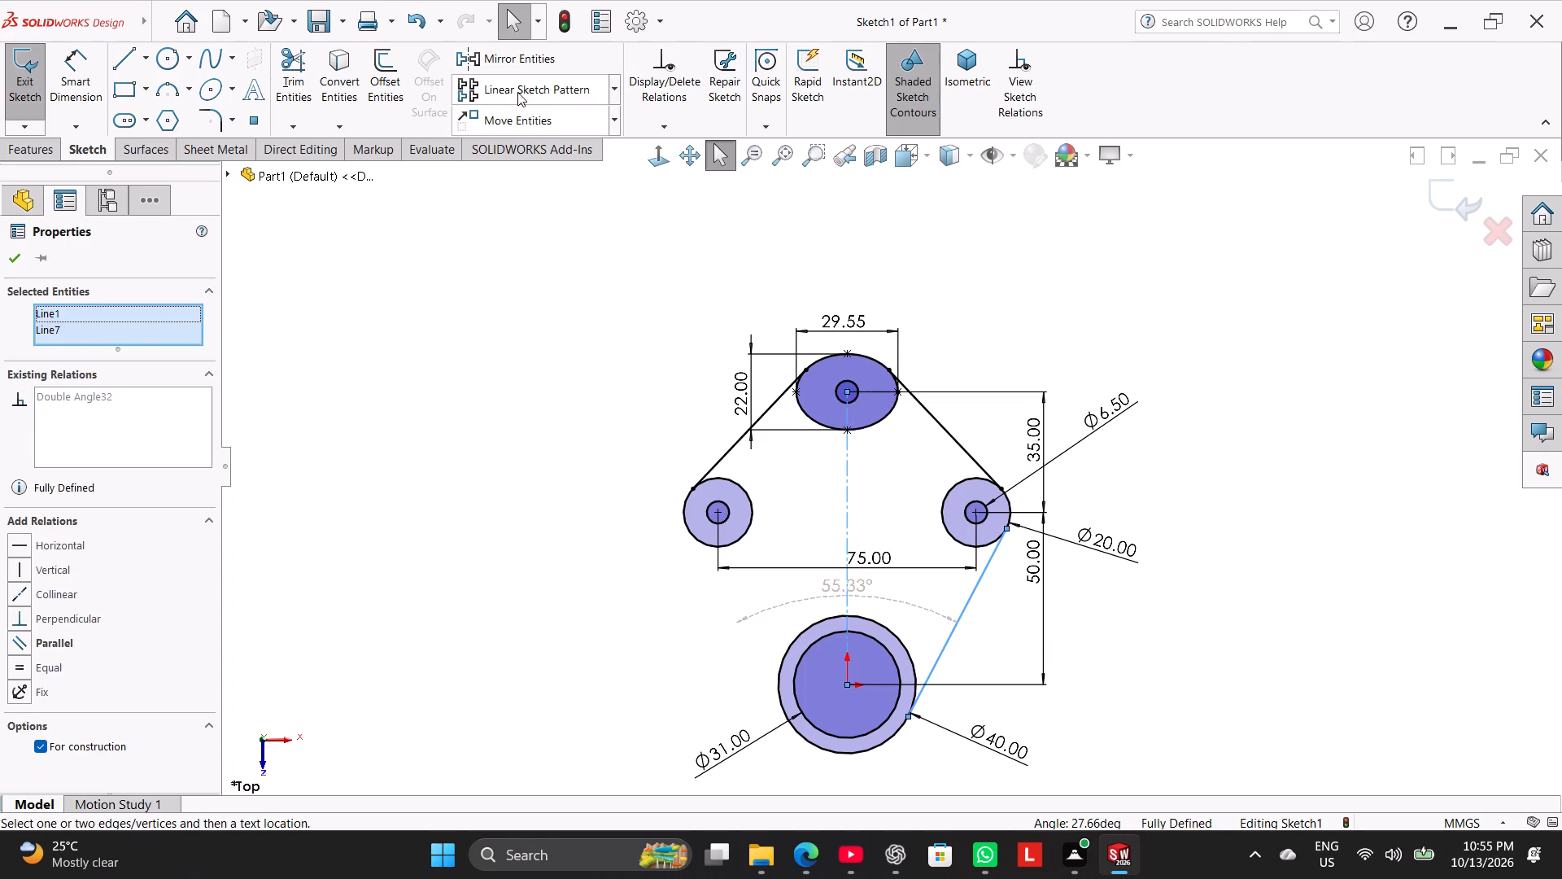
left_click(526, 65)
left_click(506, 486)
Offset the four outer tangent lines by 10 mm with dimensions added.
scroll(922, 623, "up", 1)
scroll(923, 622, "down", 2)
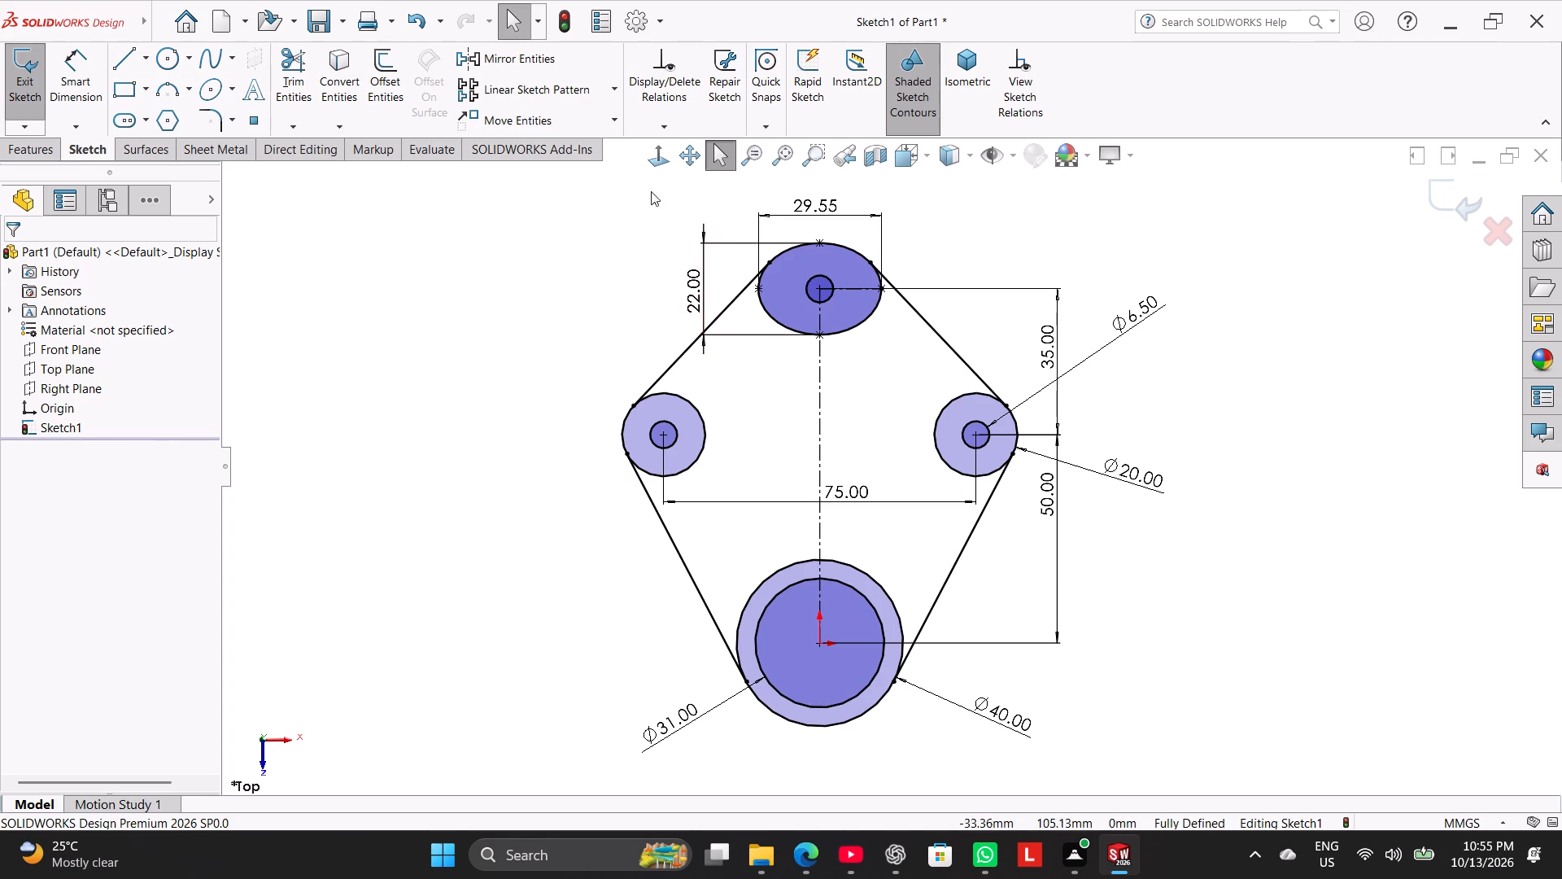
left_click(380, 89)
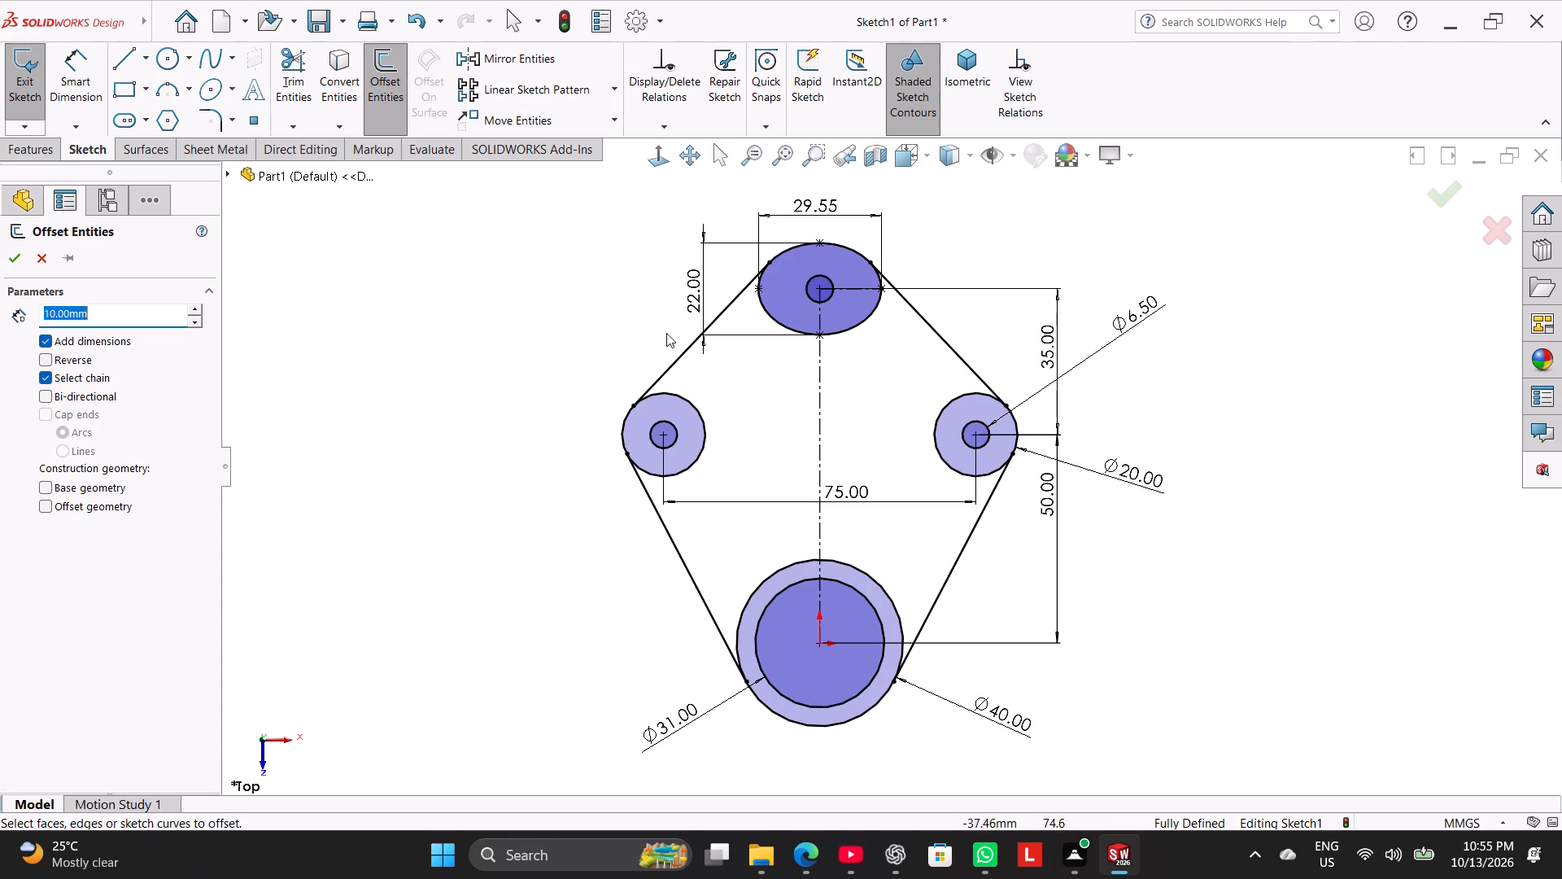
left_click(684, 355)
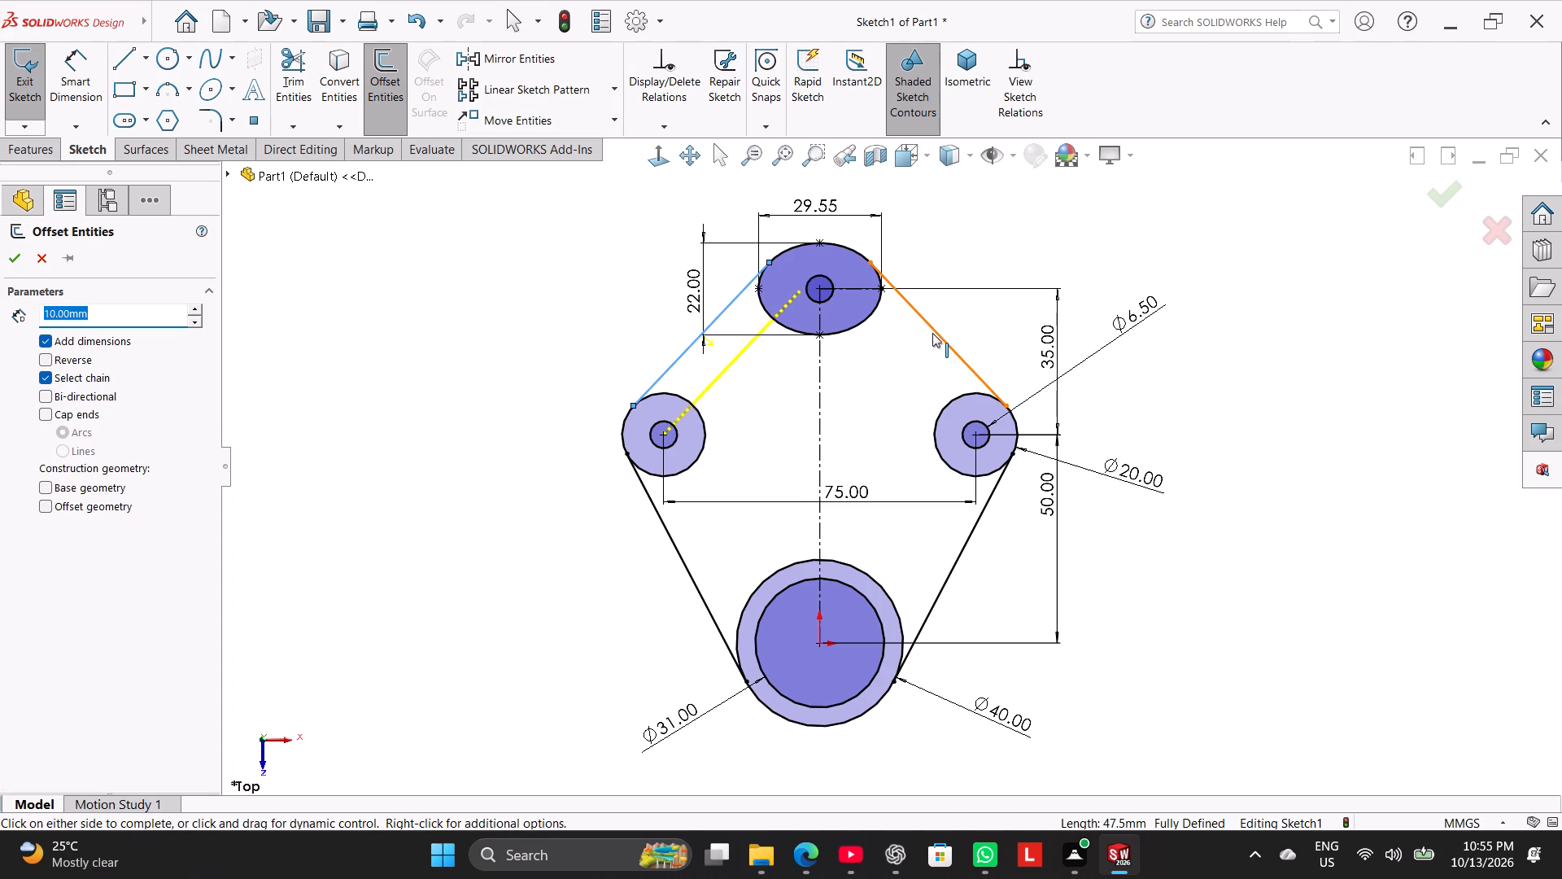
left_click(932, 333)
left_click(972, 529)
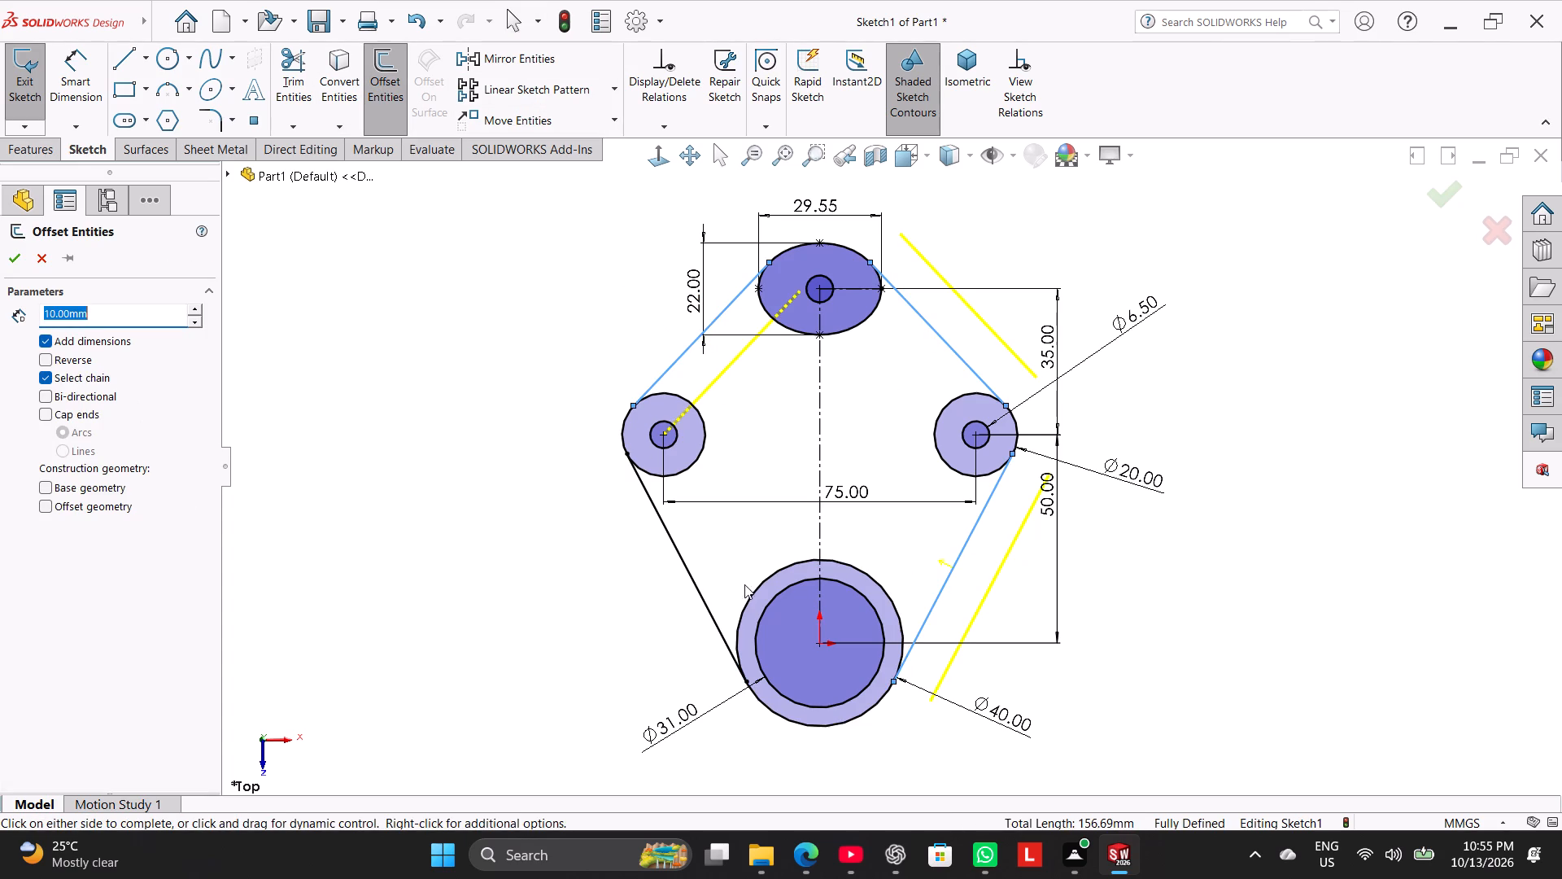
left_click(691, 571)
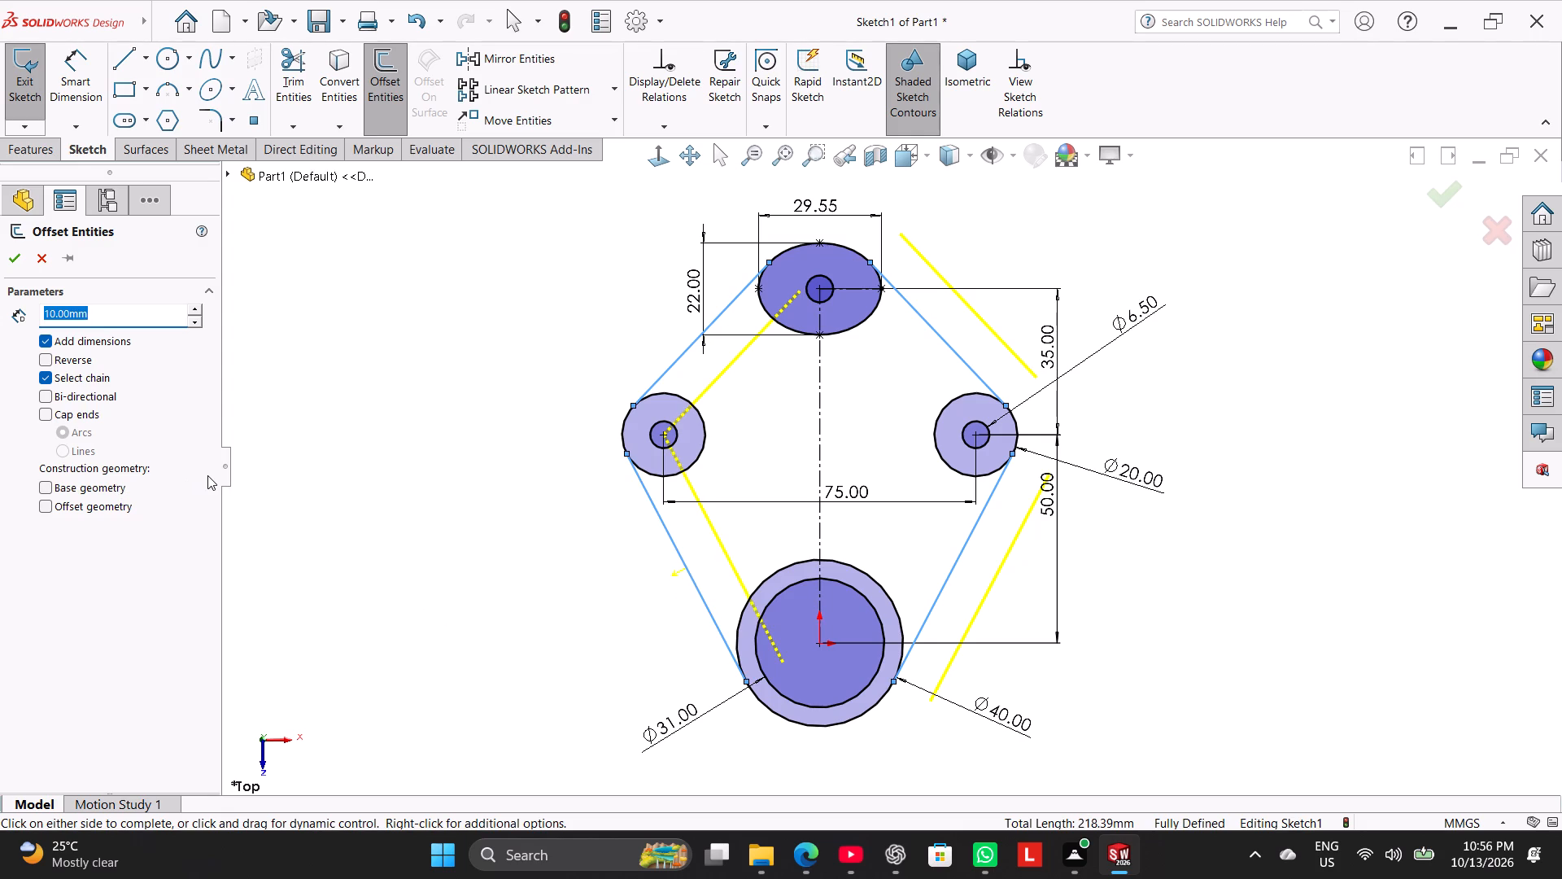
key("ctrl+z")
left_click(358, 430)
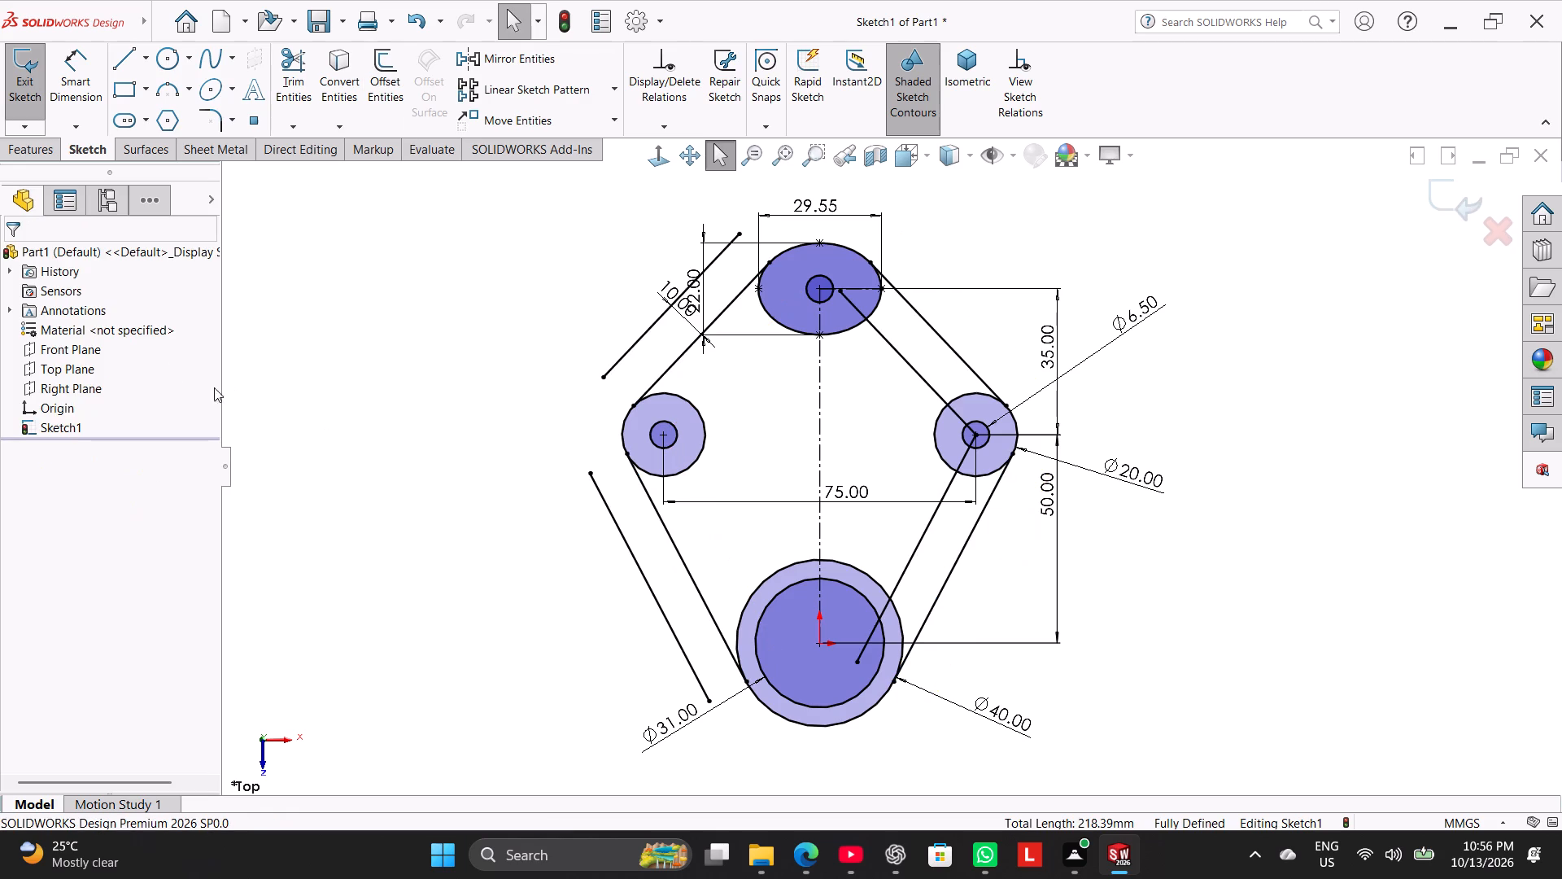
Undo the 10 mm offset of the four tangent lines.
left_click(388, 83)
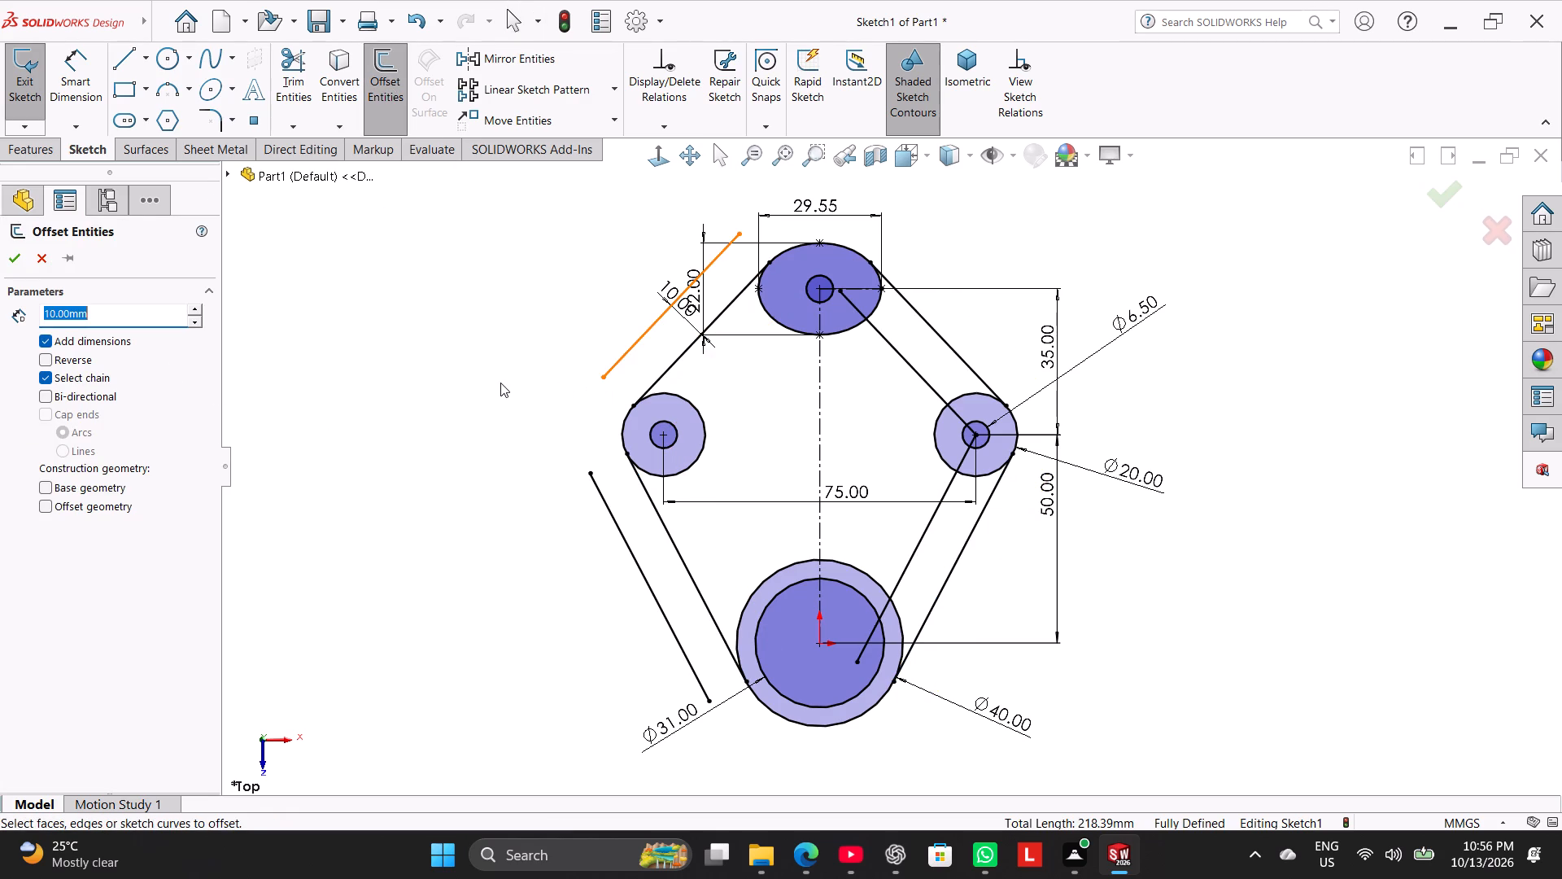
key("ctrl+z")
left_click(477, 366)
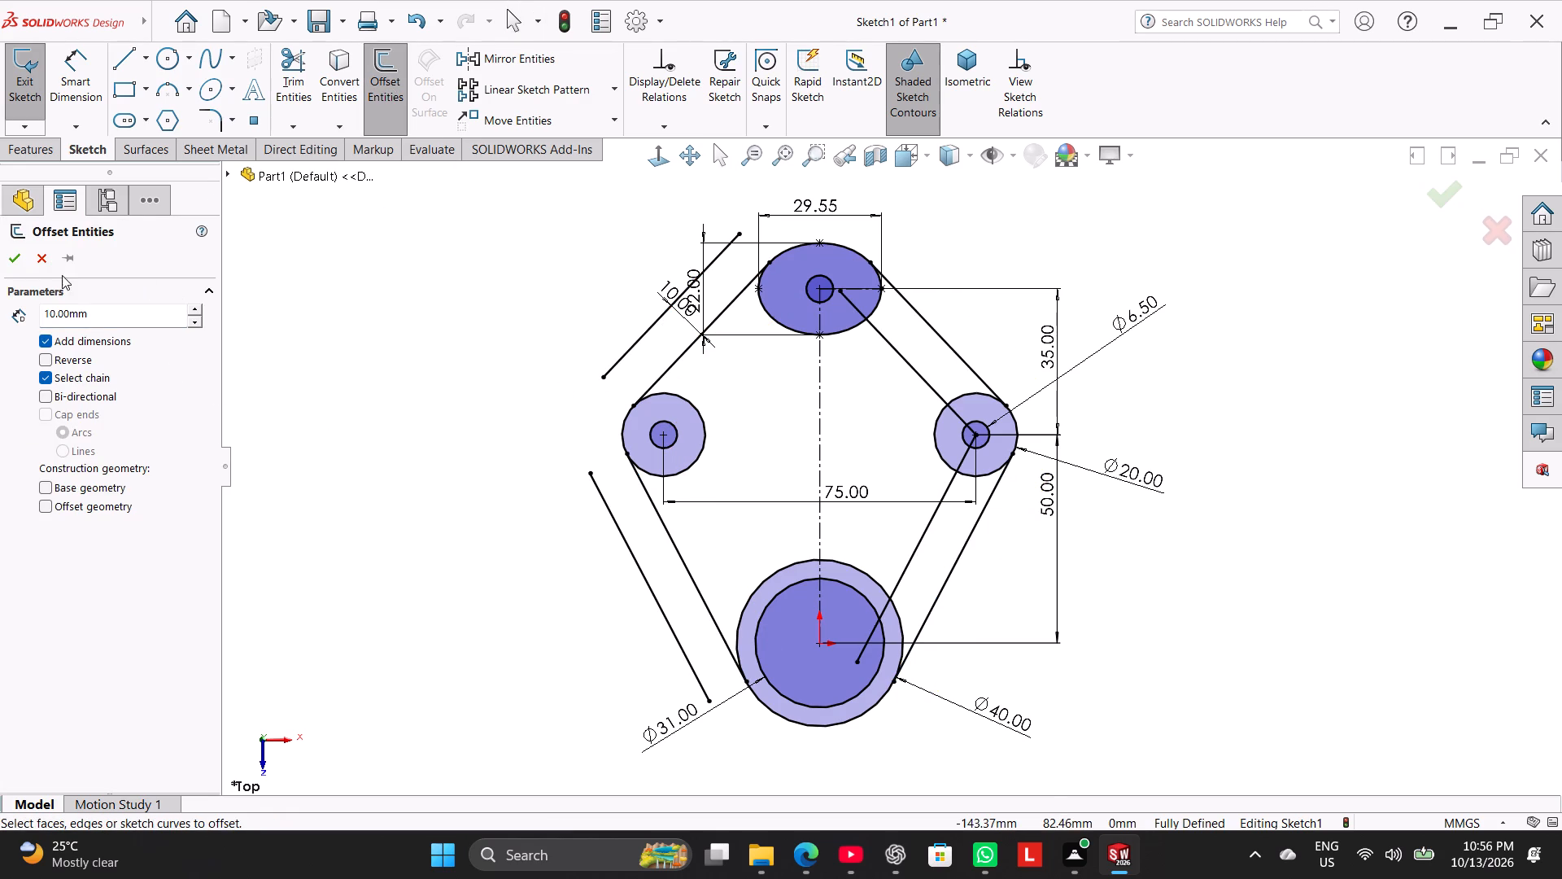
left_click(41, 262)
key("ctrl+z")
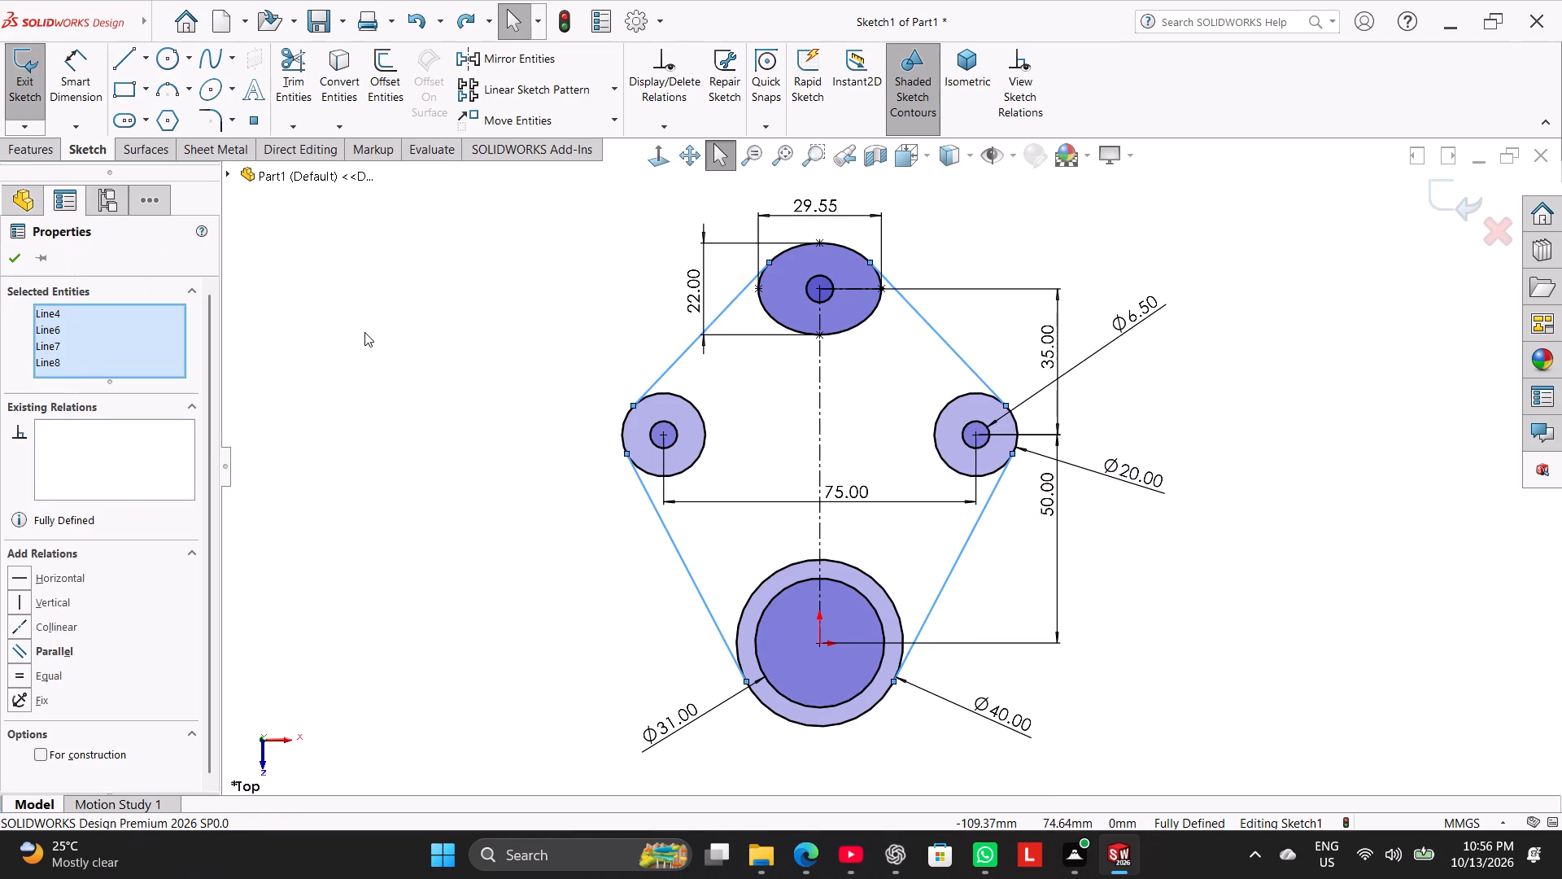
Offset the two left tangent lines inward by 5 mm with dimensions added.
left_click(364, 332)
left_click(377, 81)
key("space")
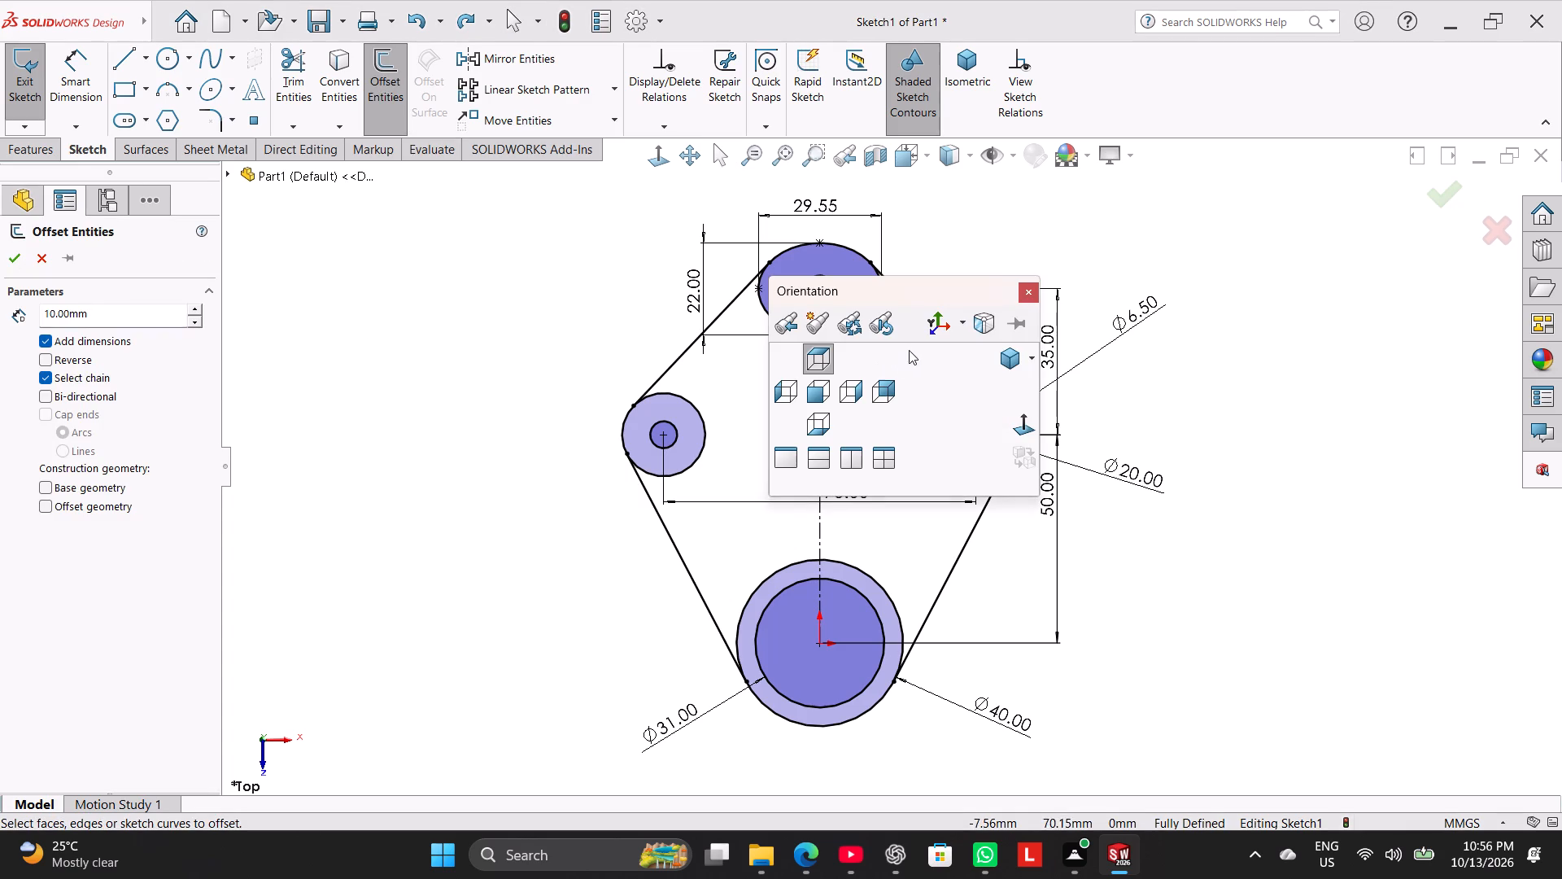
left_click(484, 332)
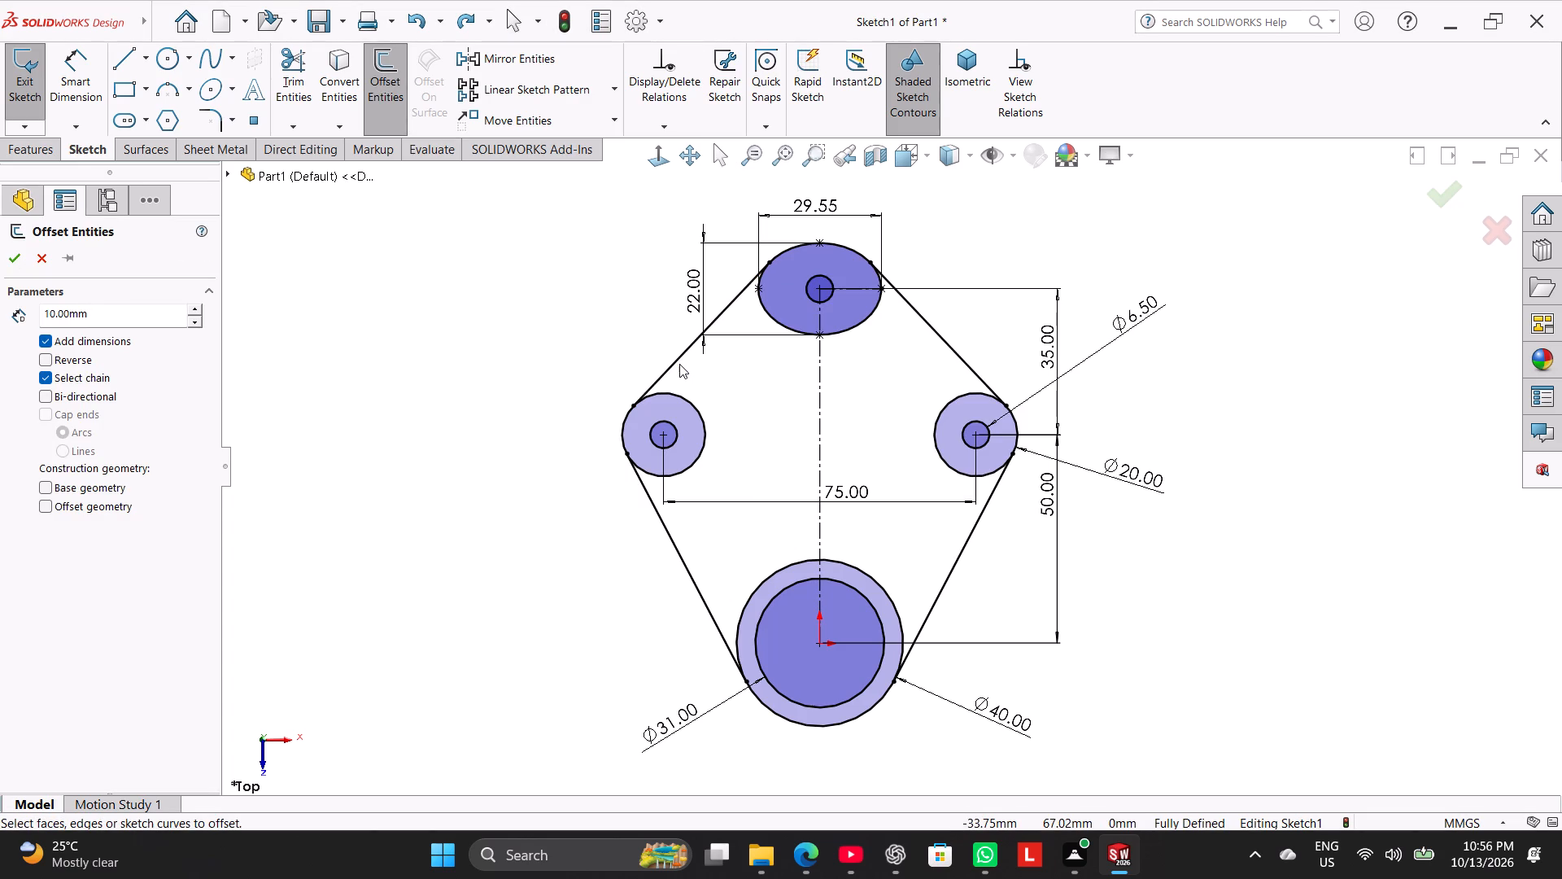
left_click(652, 385)
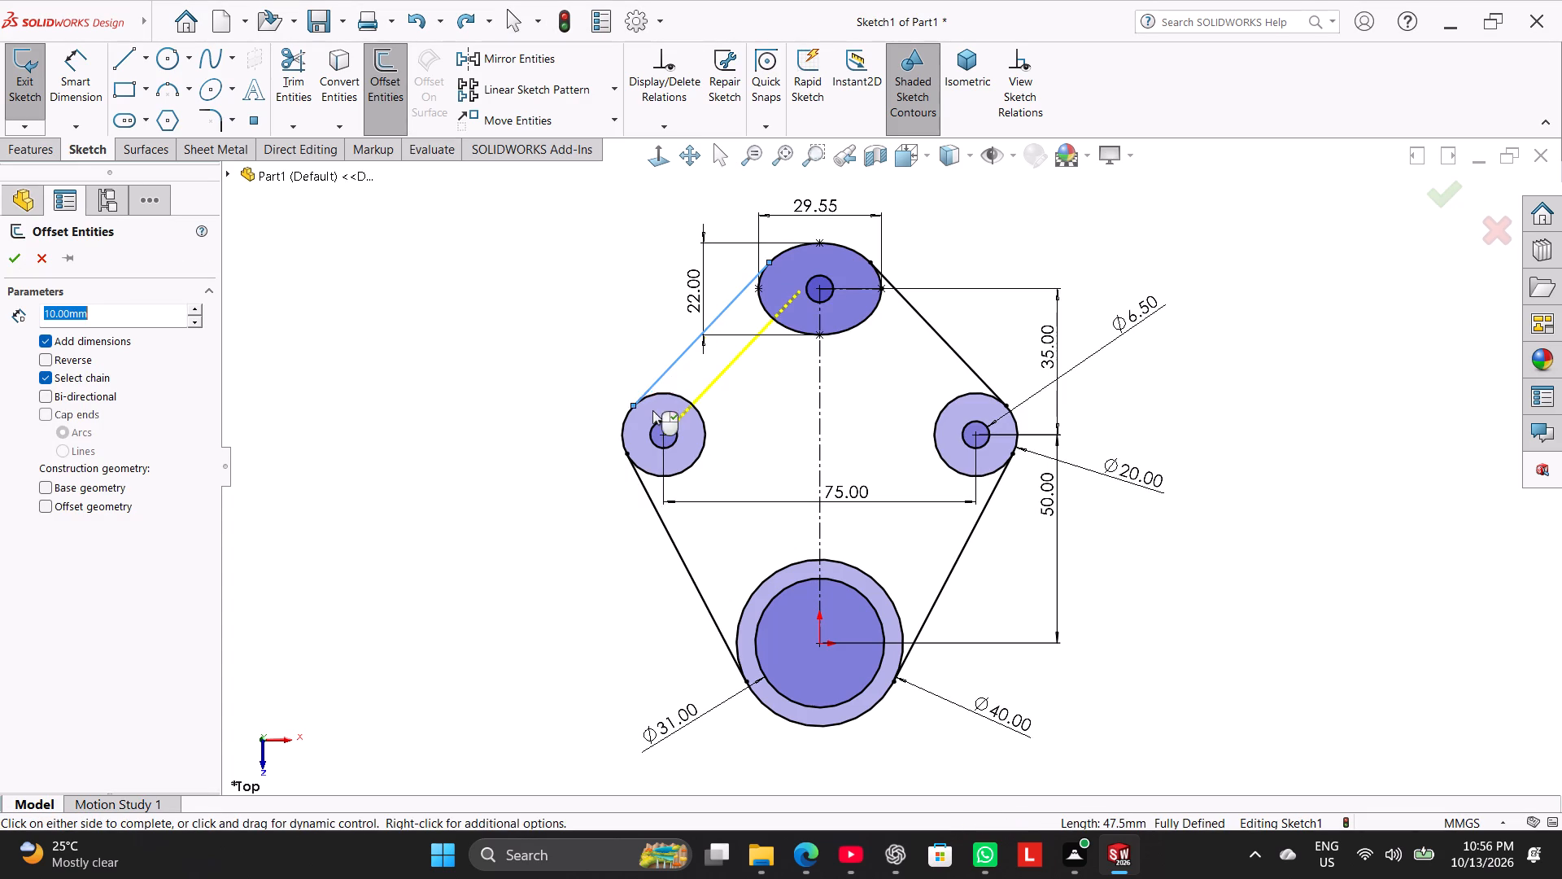
left_click(673, 537)
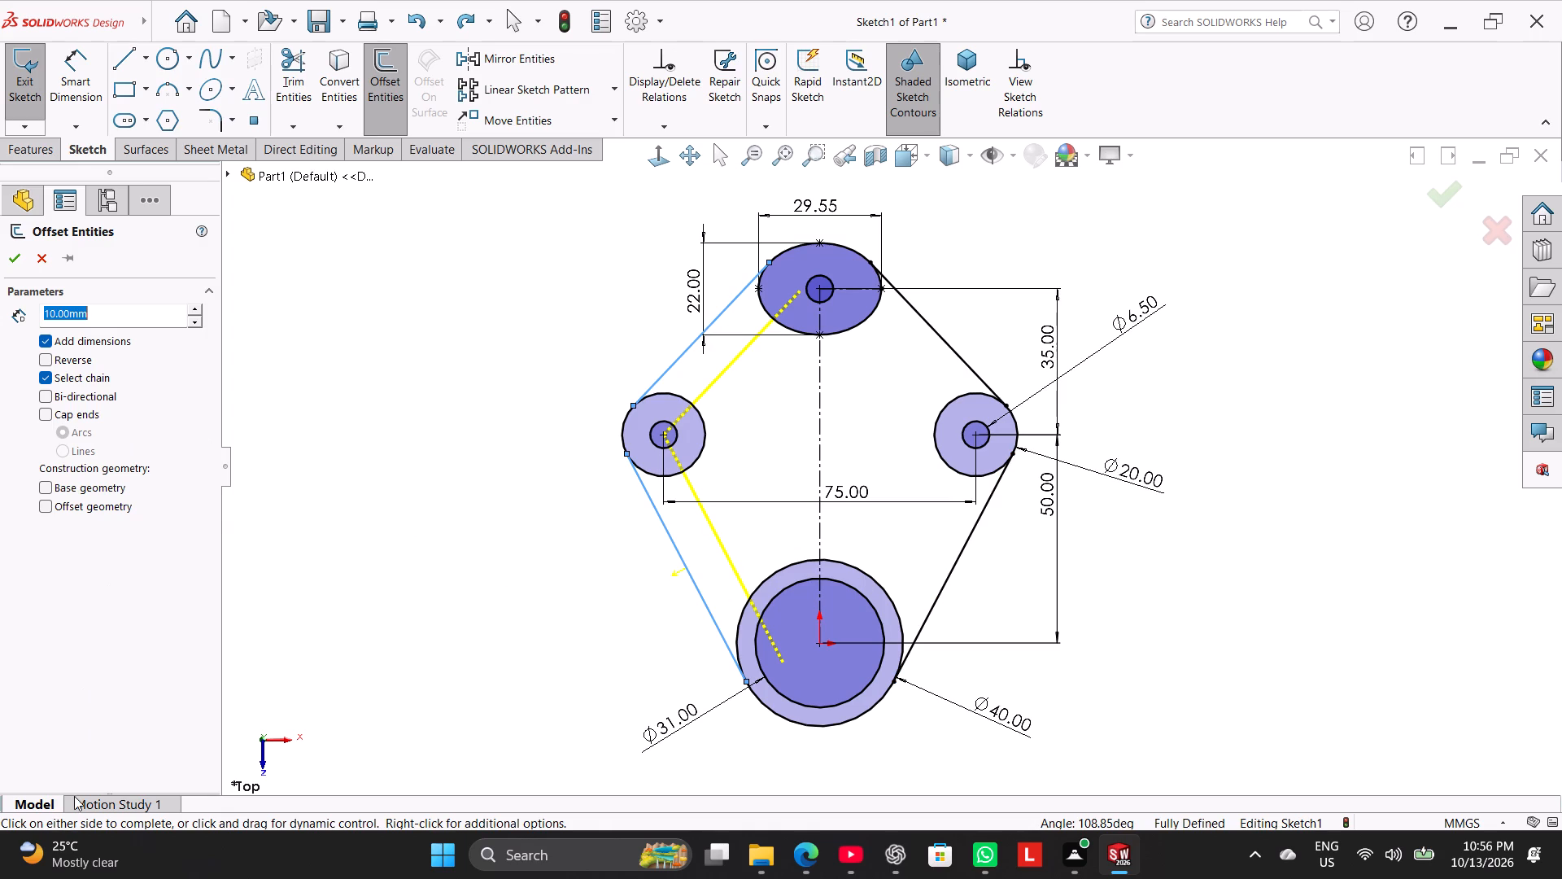
key("5")
key("Return")
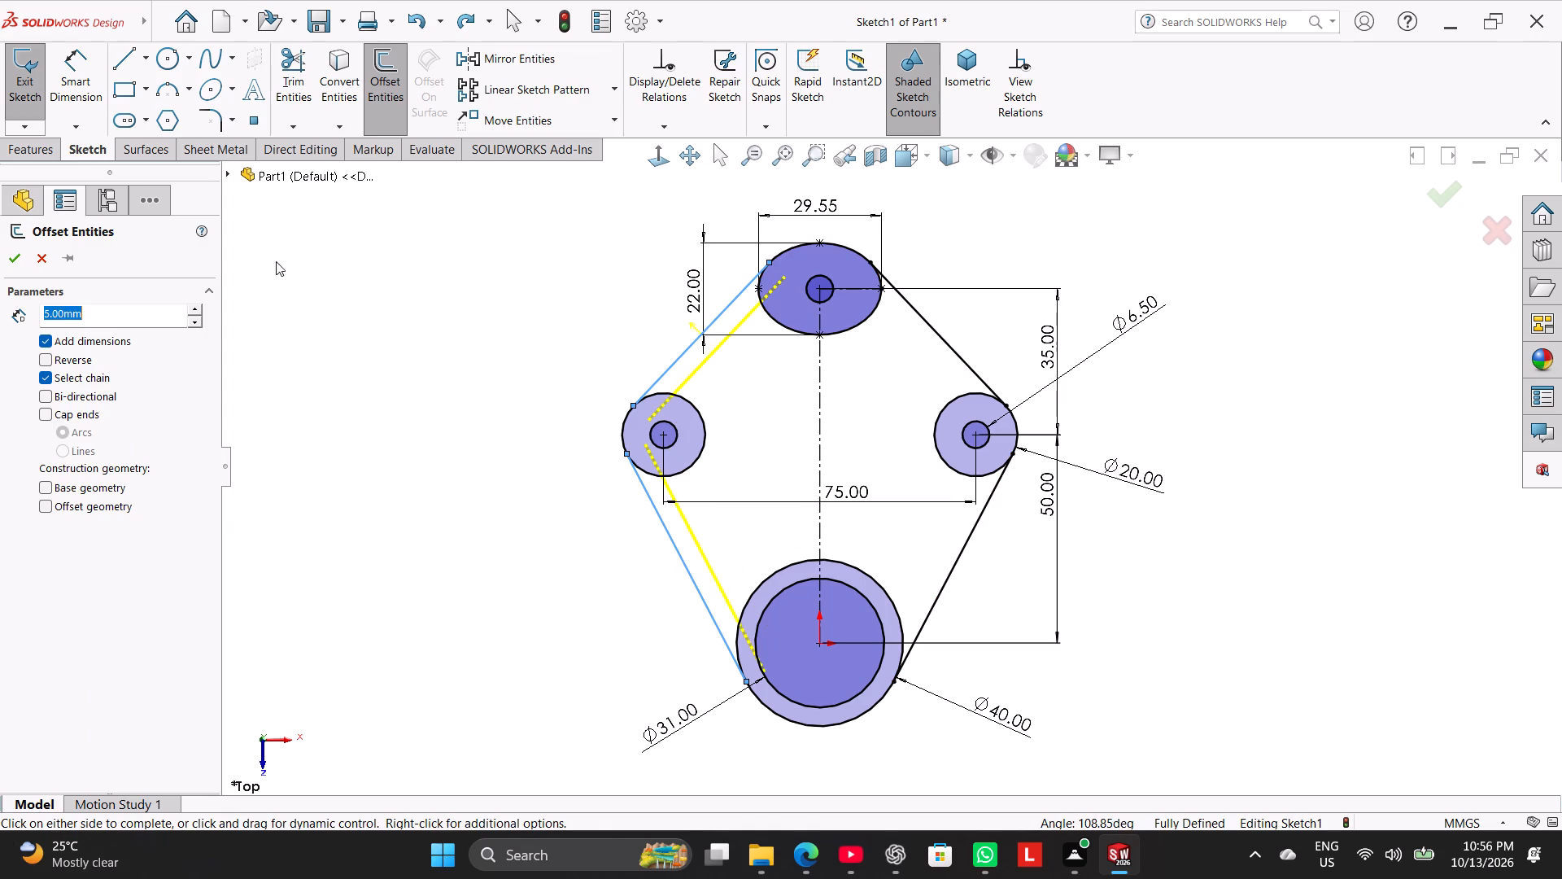
left_click(10, 256)
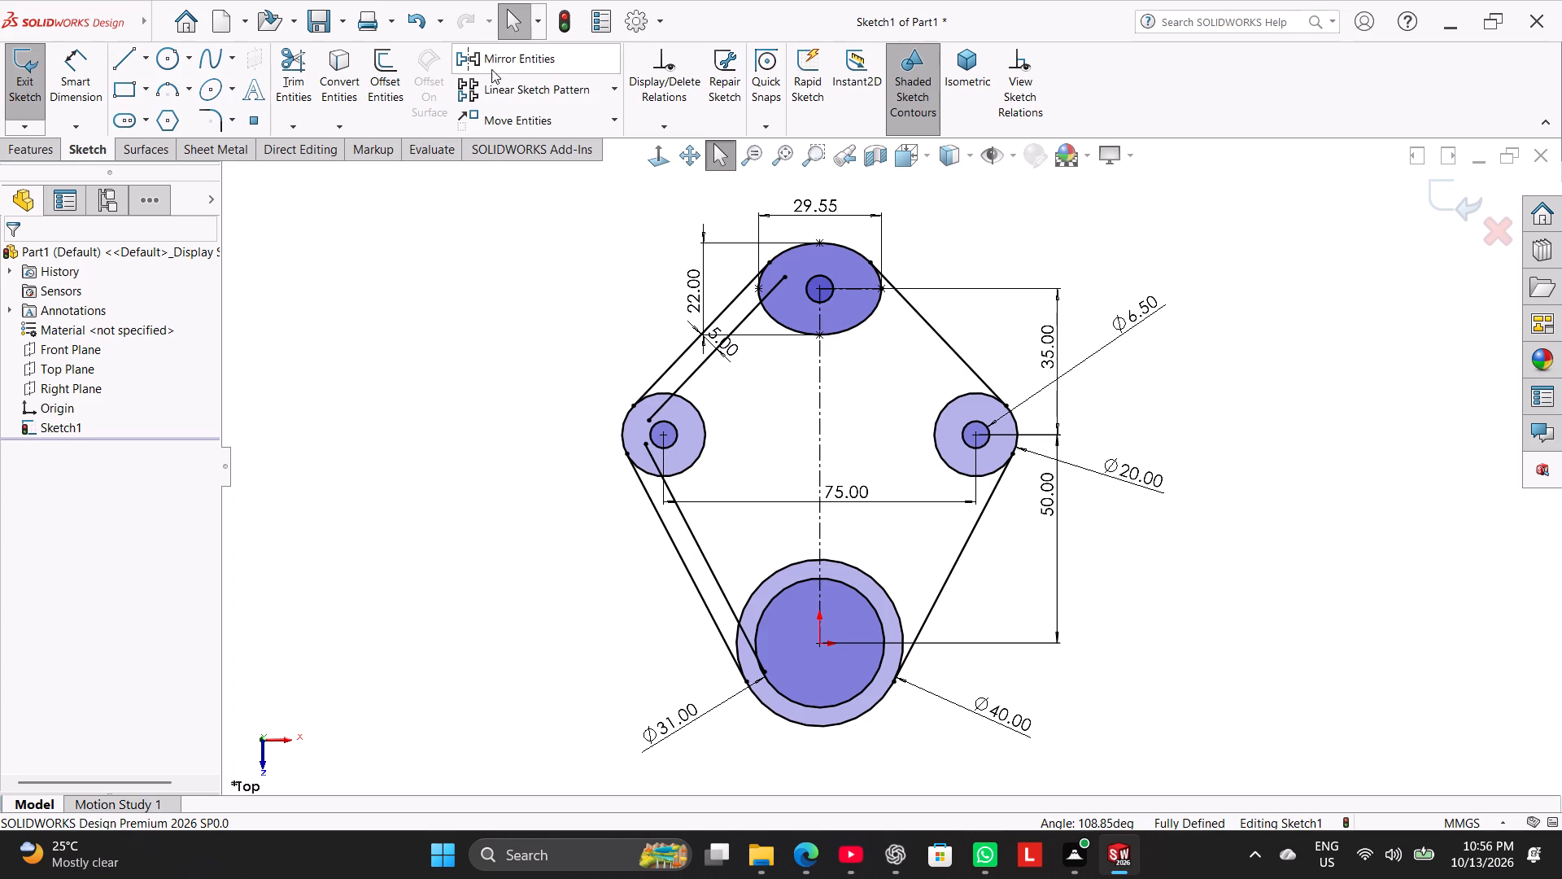
Offset the two right tangent lines by 5 mm, reversing the direction so the copies lie inside the outline.
left_click(396, 72)
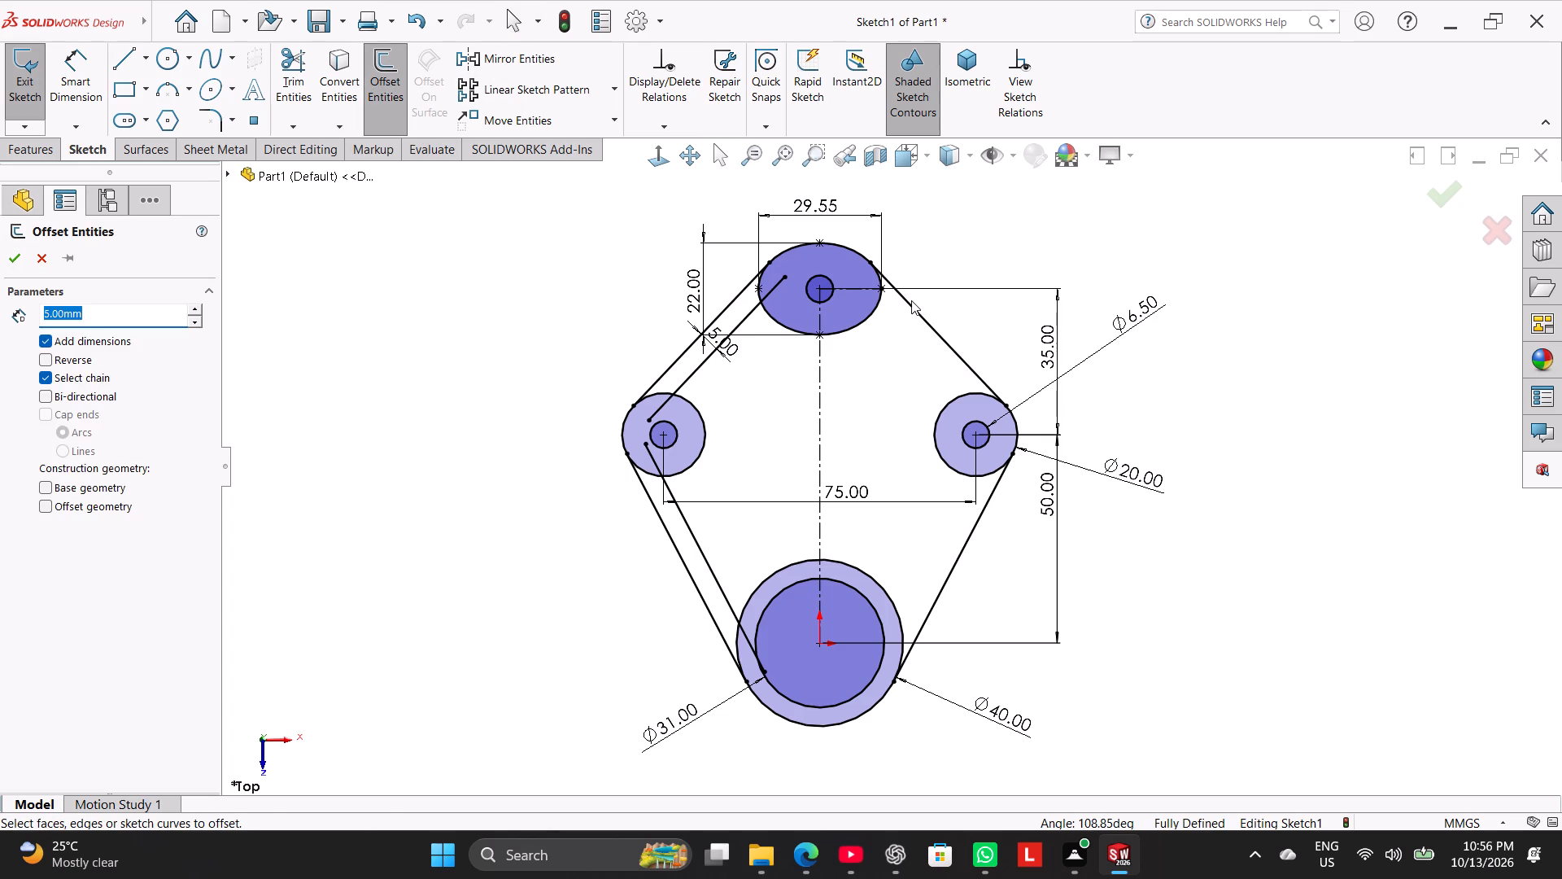
left_click(916, 309)
left_click(968, 540)
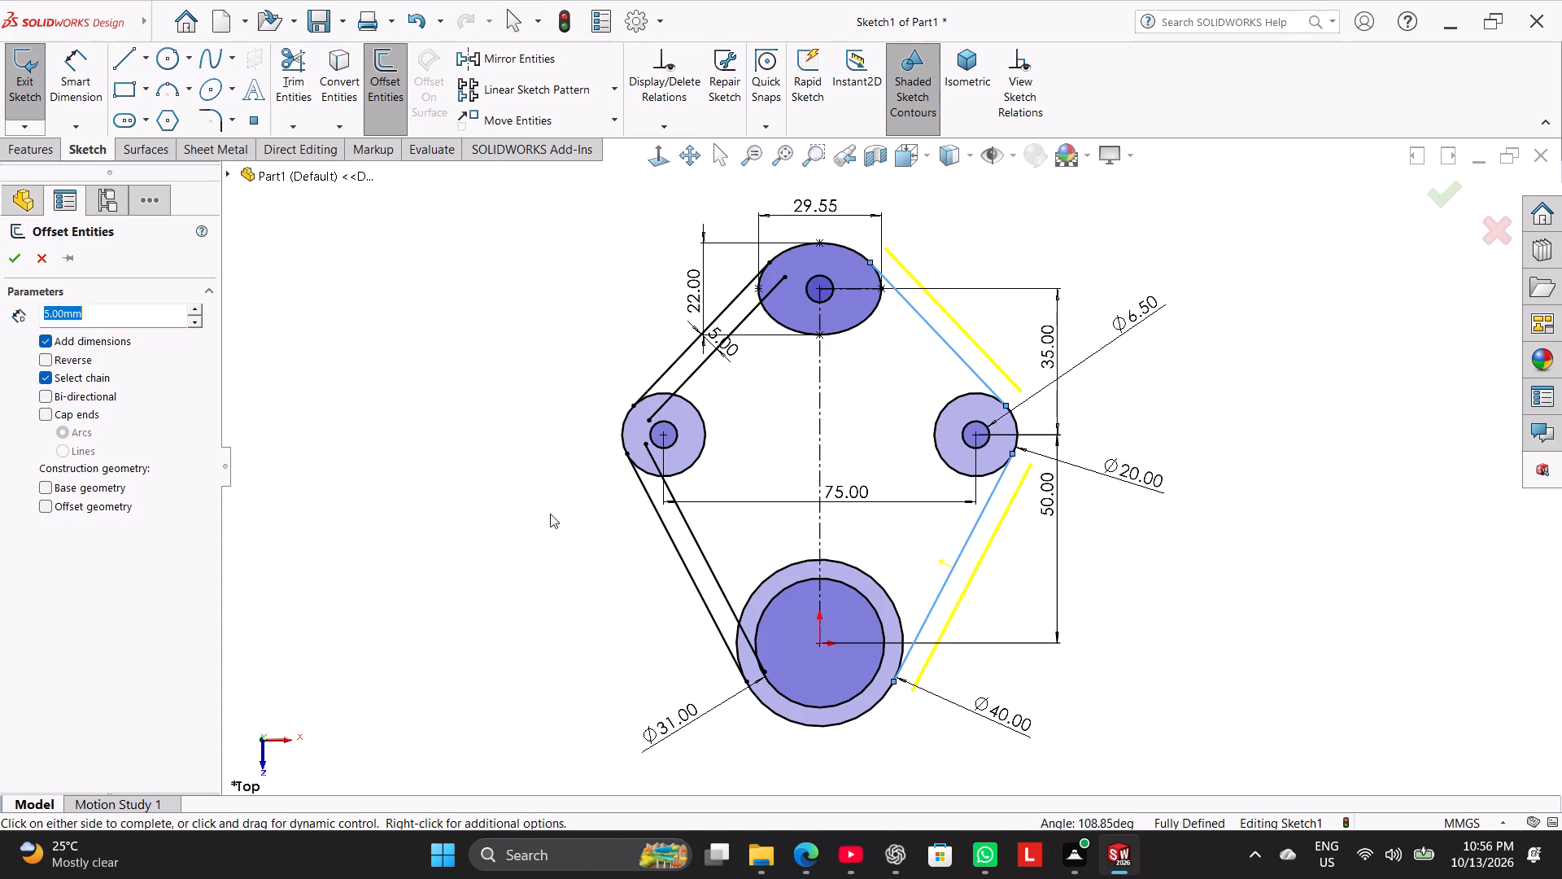
left_click(55, 363)
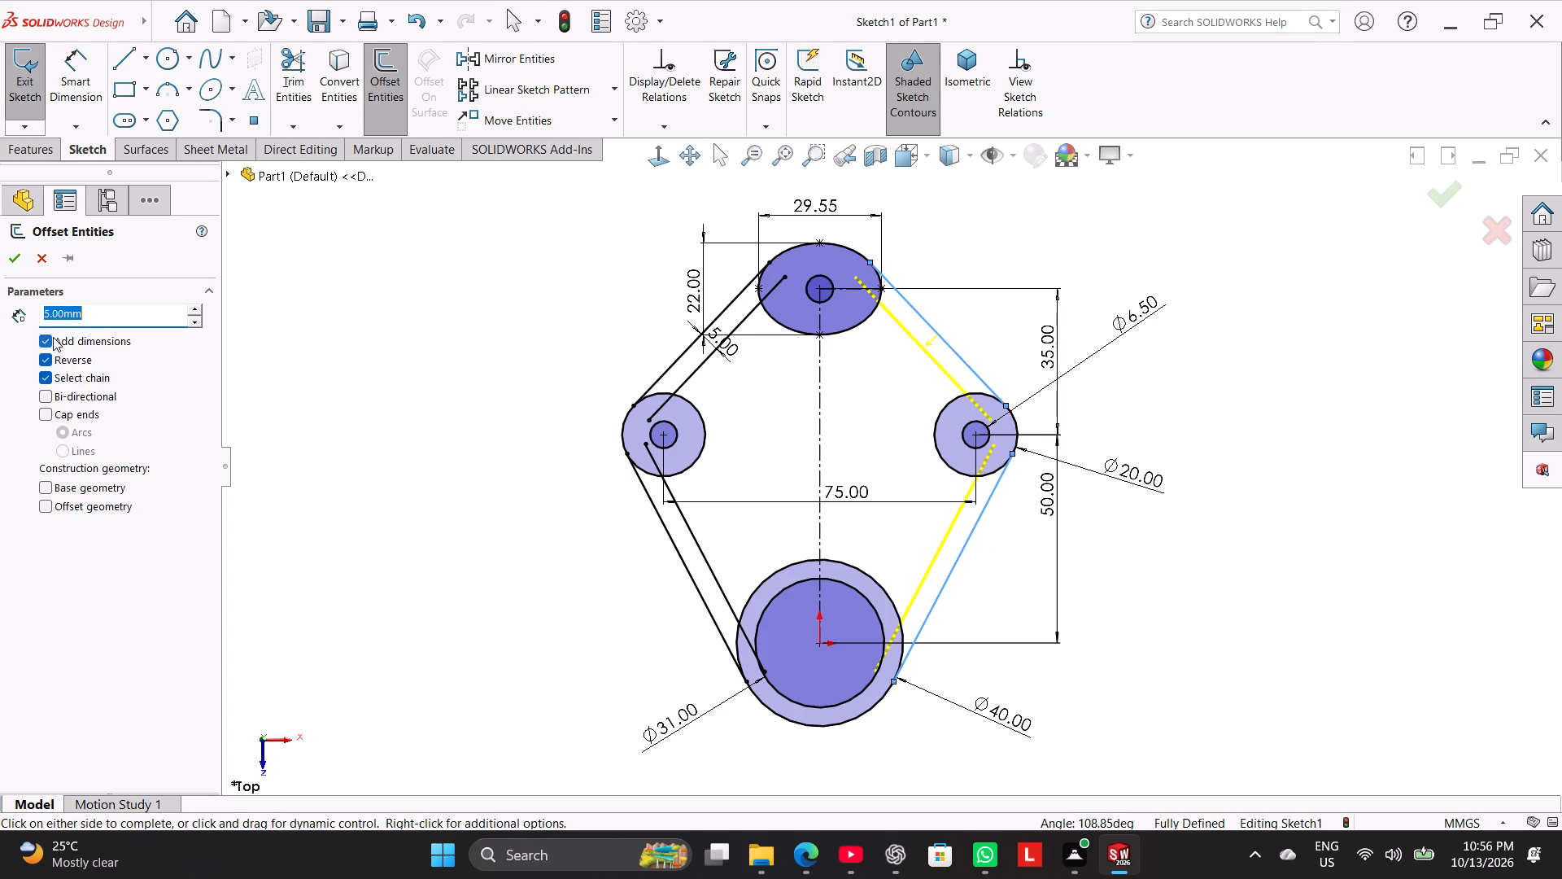
left_click(18, 263)
left_click(350, 304)
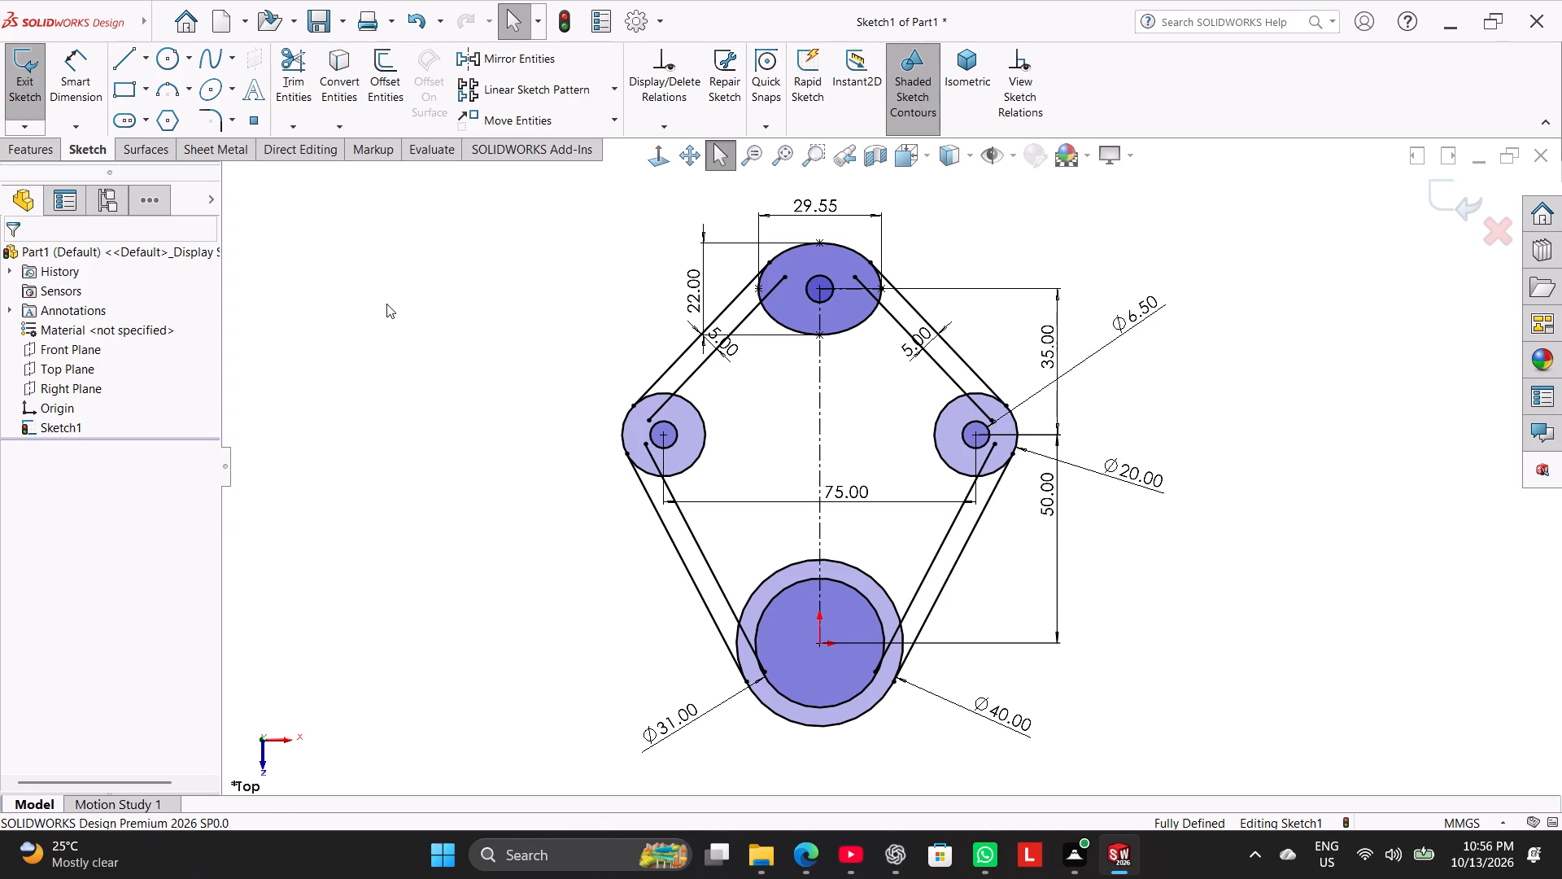
Power-trim the end of the upper left inner offset line that lies inside the ellipse.
left_click(284, 77)
scroll(811, 238, "down", 4)
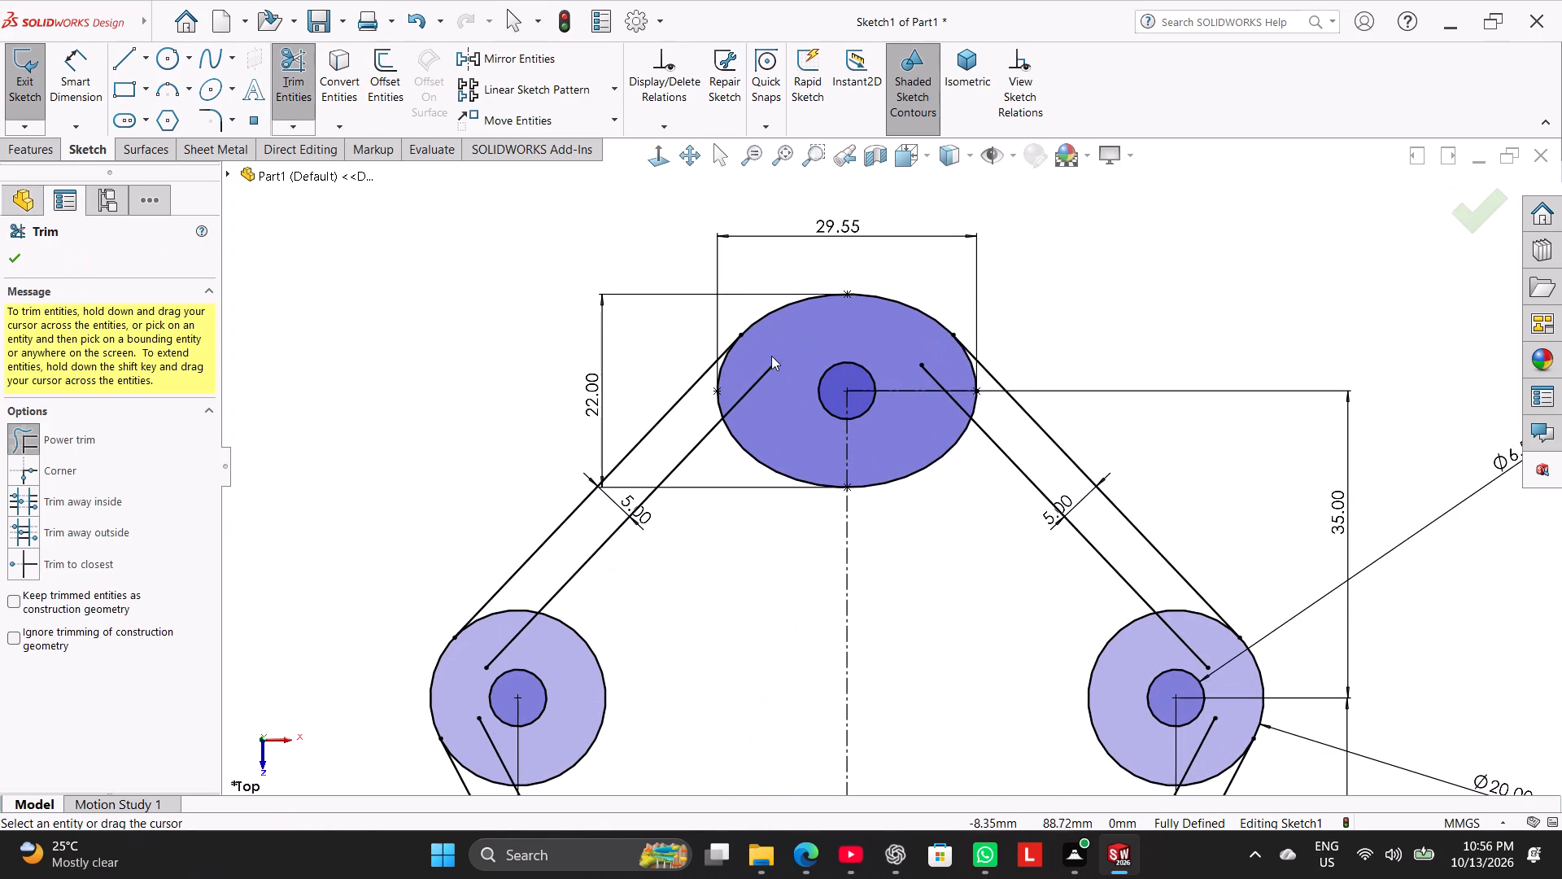
left_click_drag(763, 348, 771, 414)
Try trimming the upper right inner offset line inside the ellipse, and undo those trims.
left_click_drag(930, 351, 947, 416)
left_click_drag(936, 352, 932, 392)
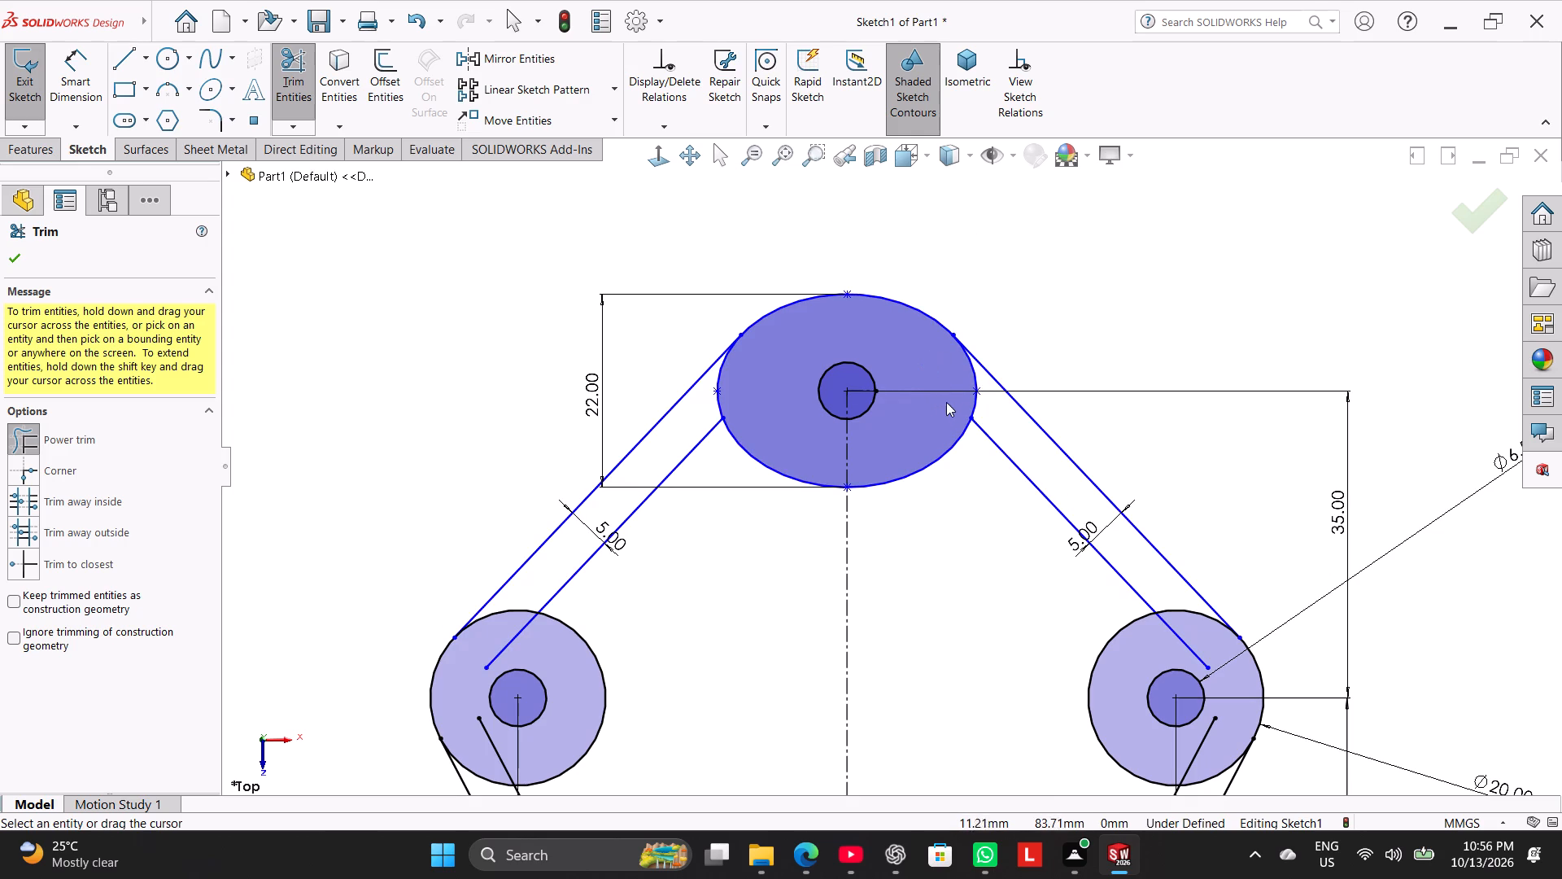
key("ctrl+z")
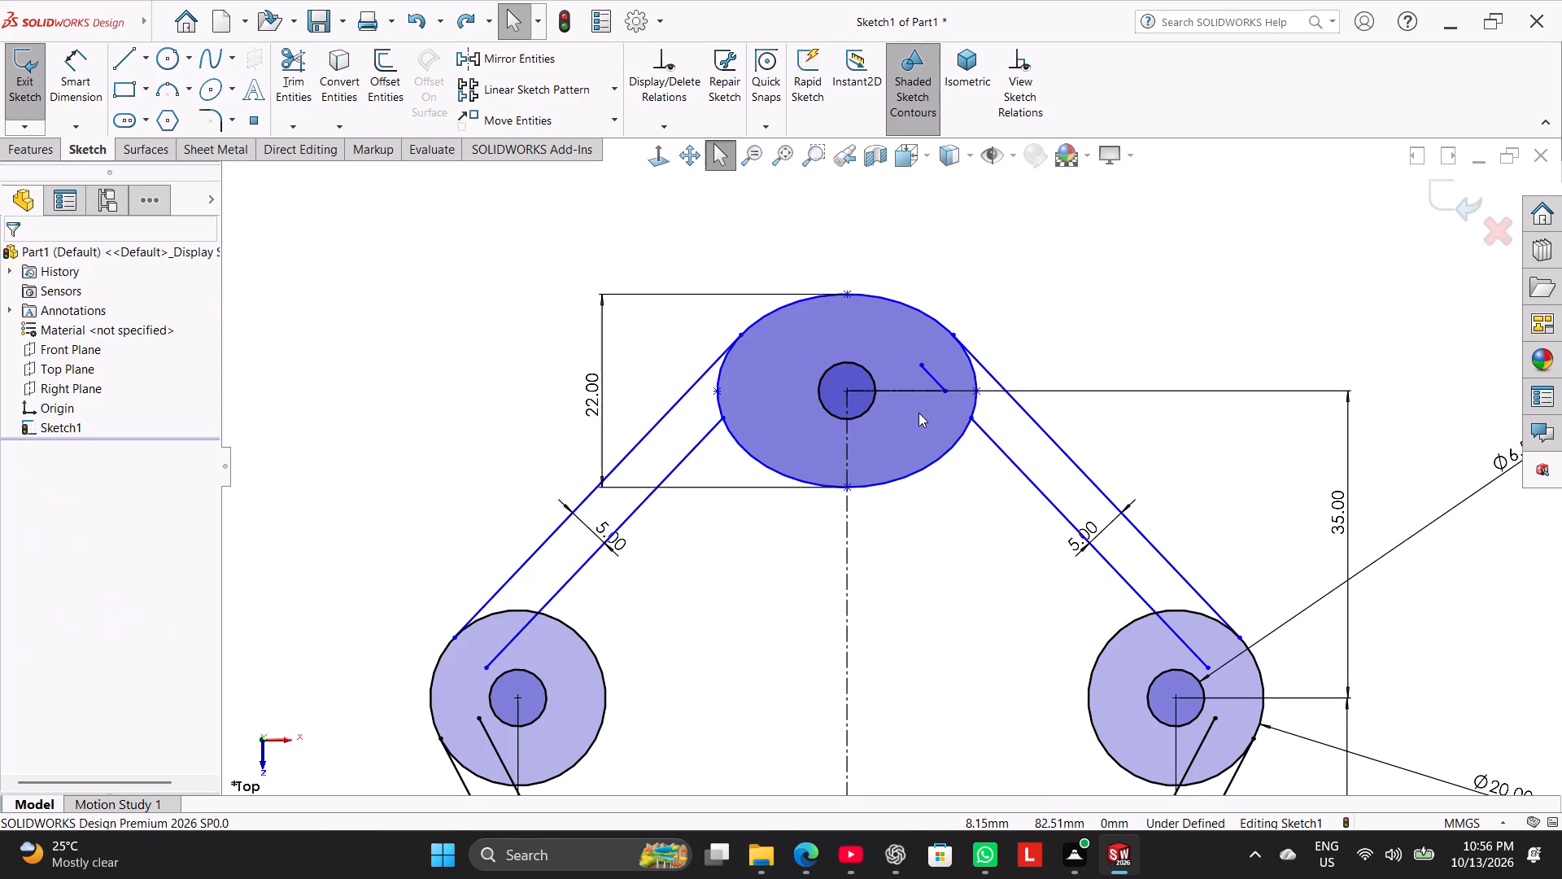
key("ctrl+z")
Power-trim both segments of the upper right inner offset line inside the ellipse, keeping the horizontal centerline.
scroll(947, 364, "down", 4)
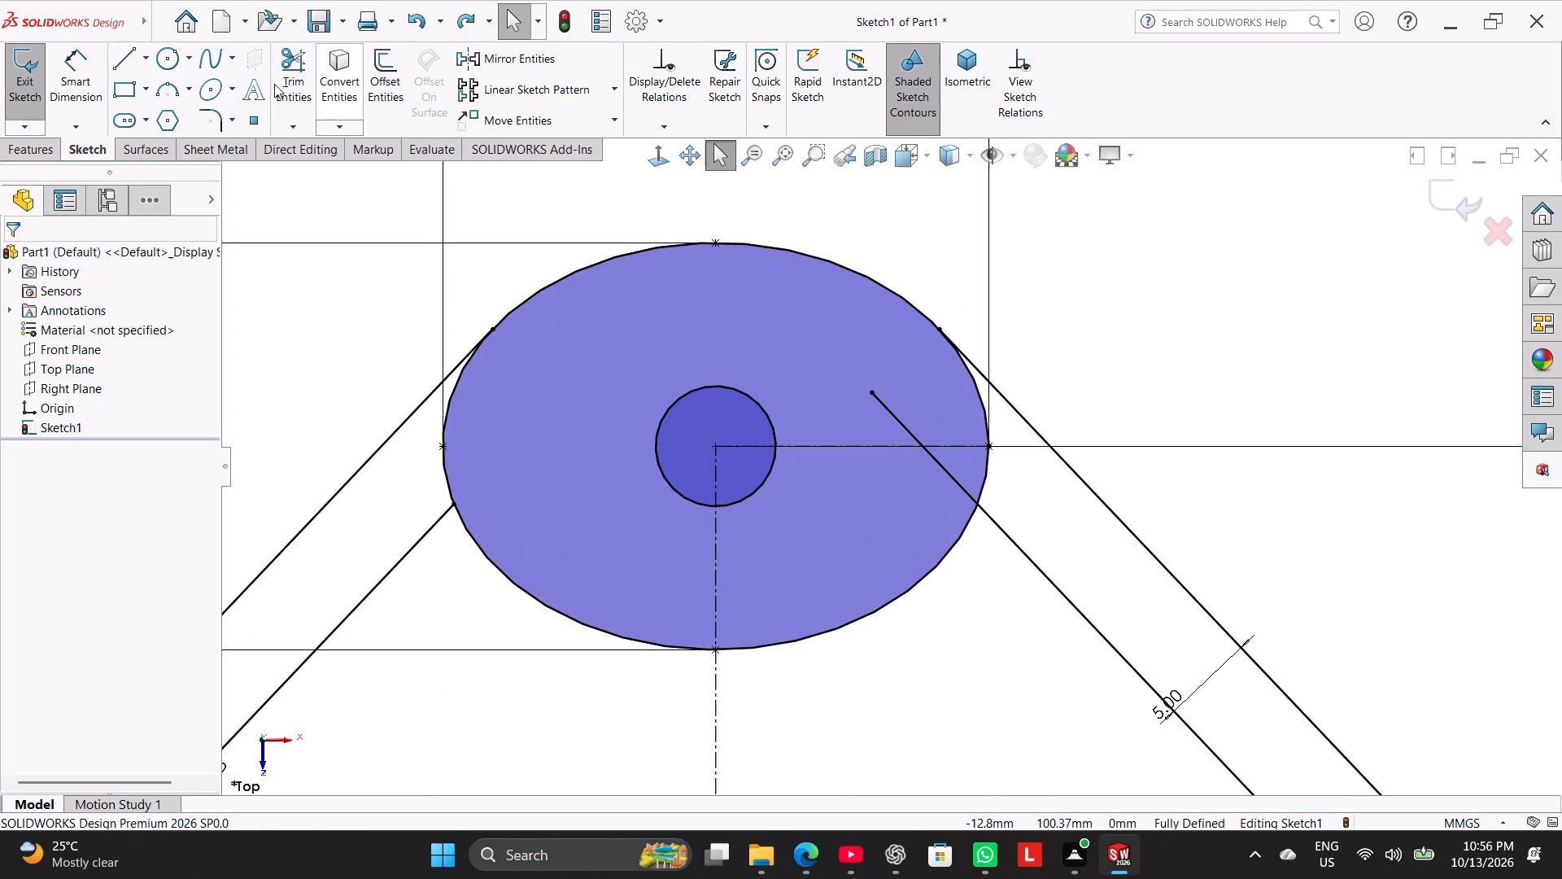
left_click(303, 76)
left_click_drag(960, 466, 910, 510)
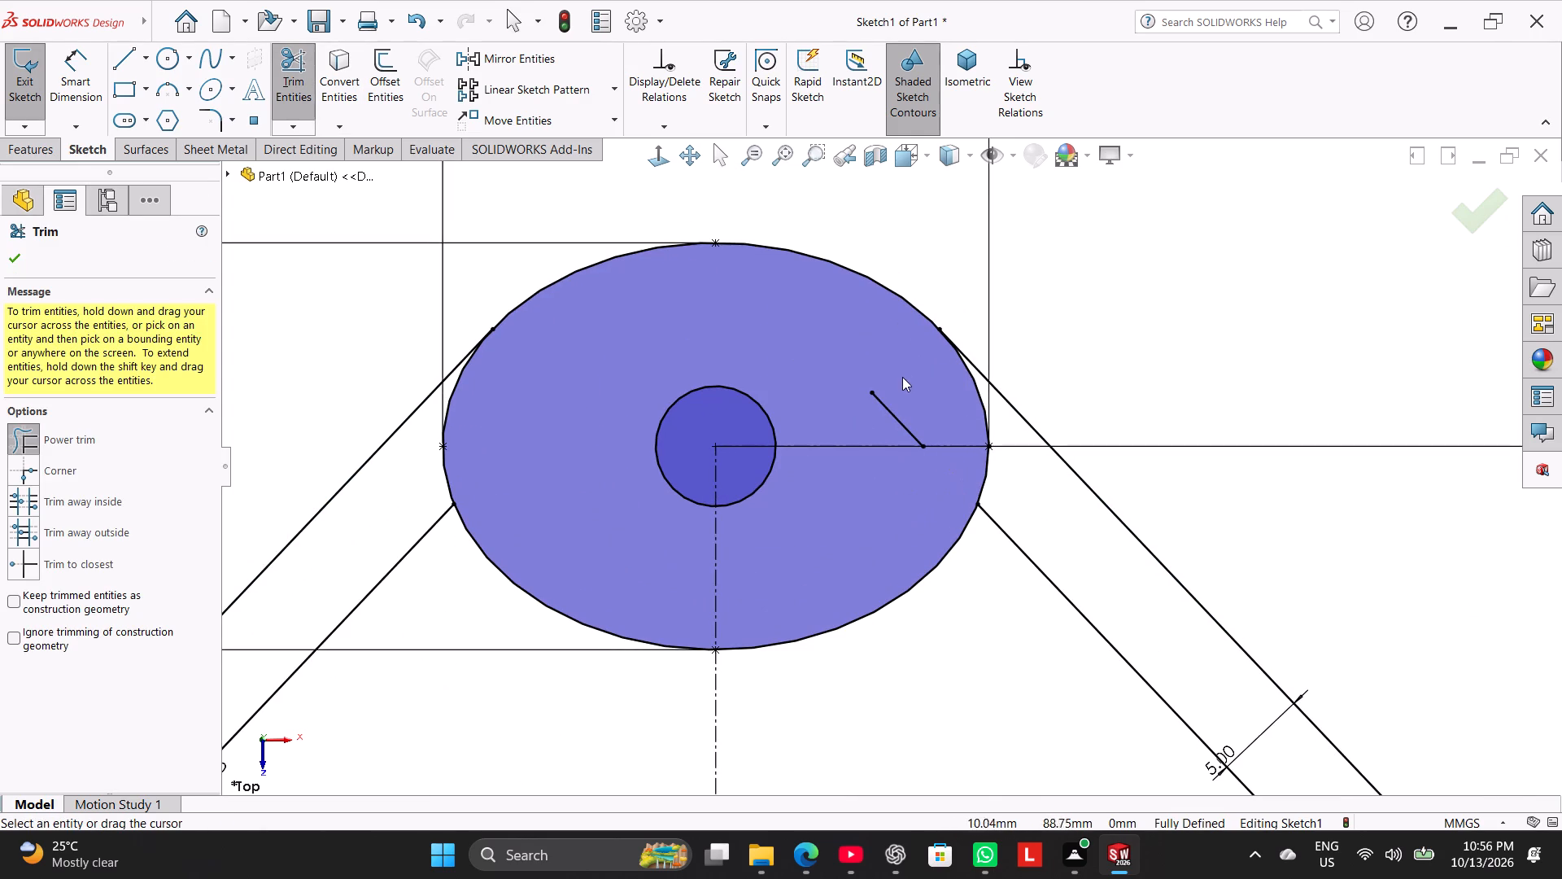
left_click_drag(907, 372, 888, 407)
left_click_drag(912, 403, 863, 427)
scroll(949, 492, "up", 2)
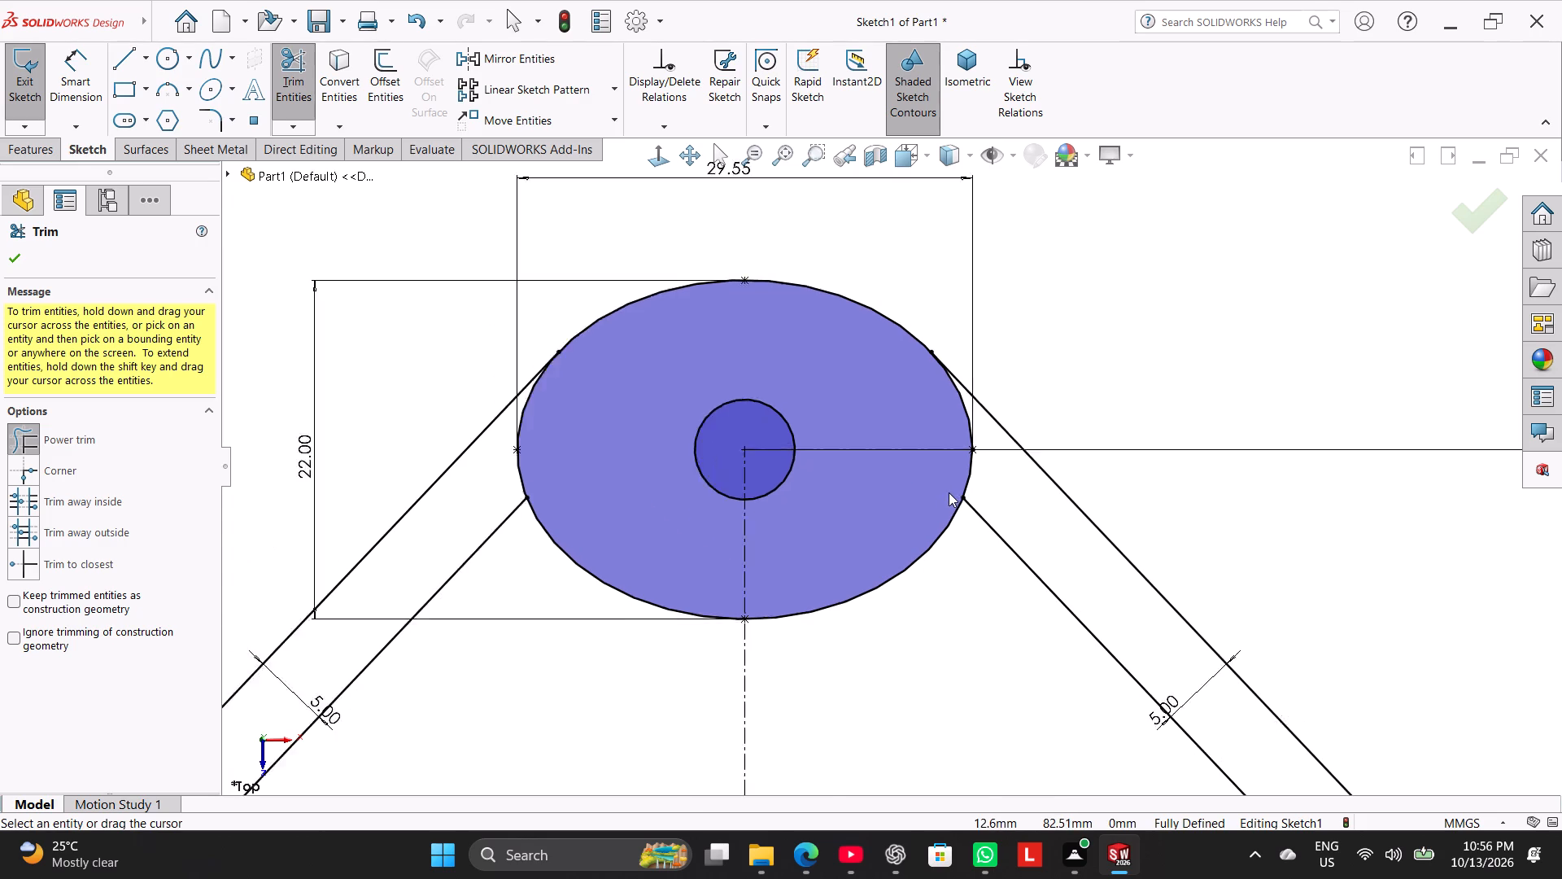
Trim the ends of the upper and lower right inner offset lines inside the right 20 mm circle.
scroll(949, 492, "up", 6)
scroll(963, 507, "down", 1)
scroll(1054, 683, "up", 1)
scroll(1010, 618, "down", 3)
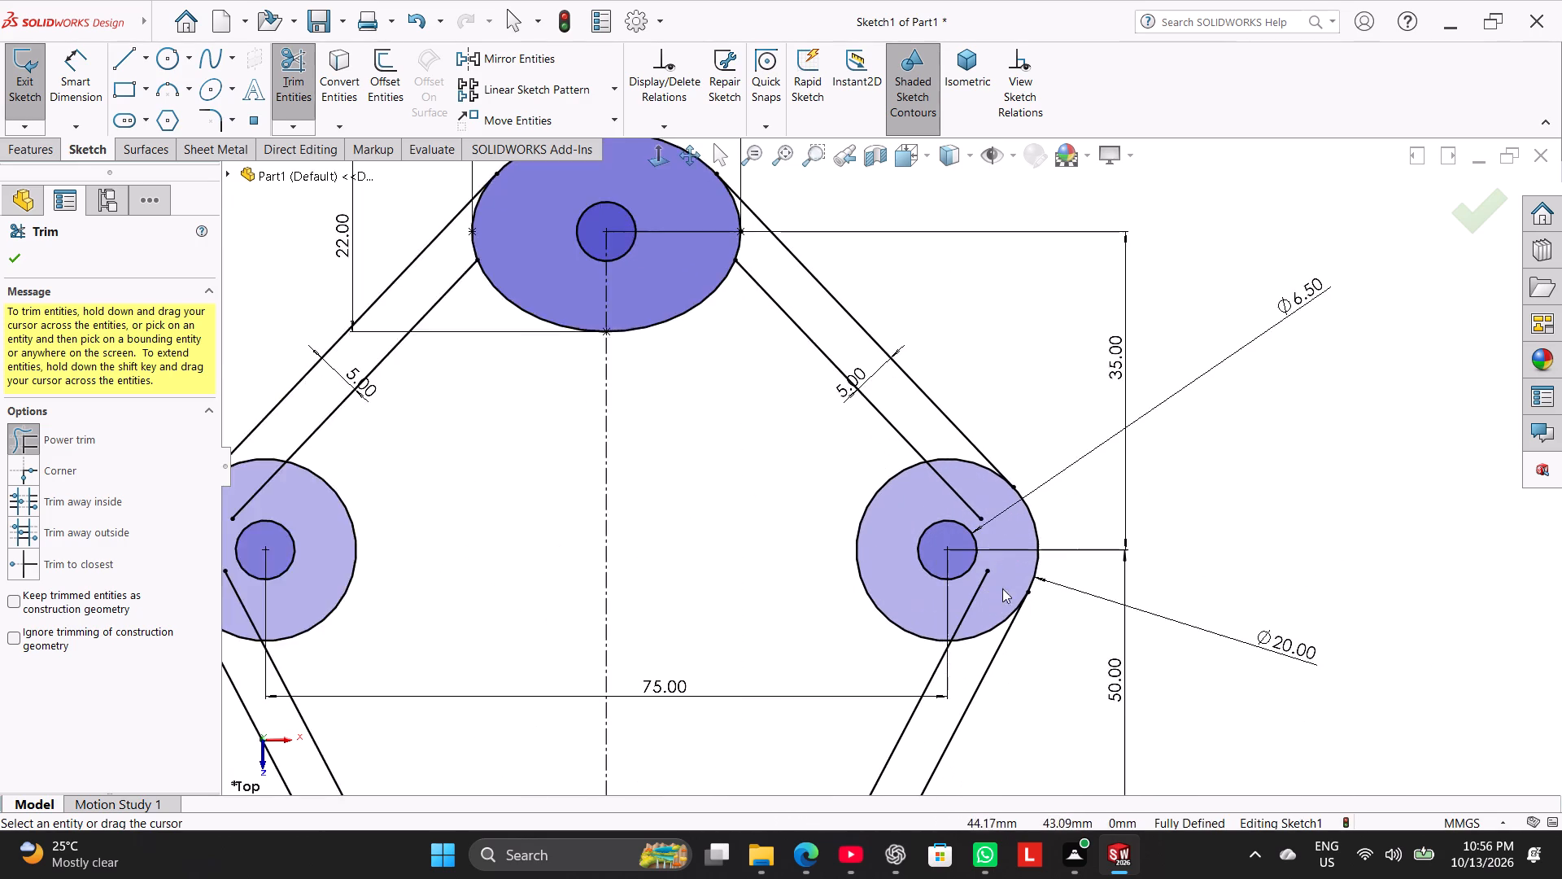
scroll(1002, 588, "down", 3)
left_click_drag(961, 444, 902, 457)
left_click_drag(1003, 585, 914, 627)
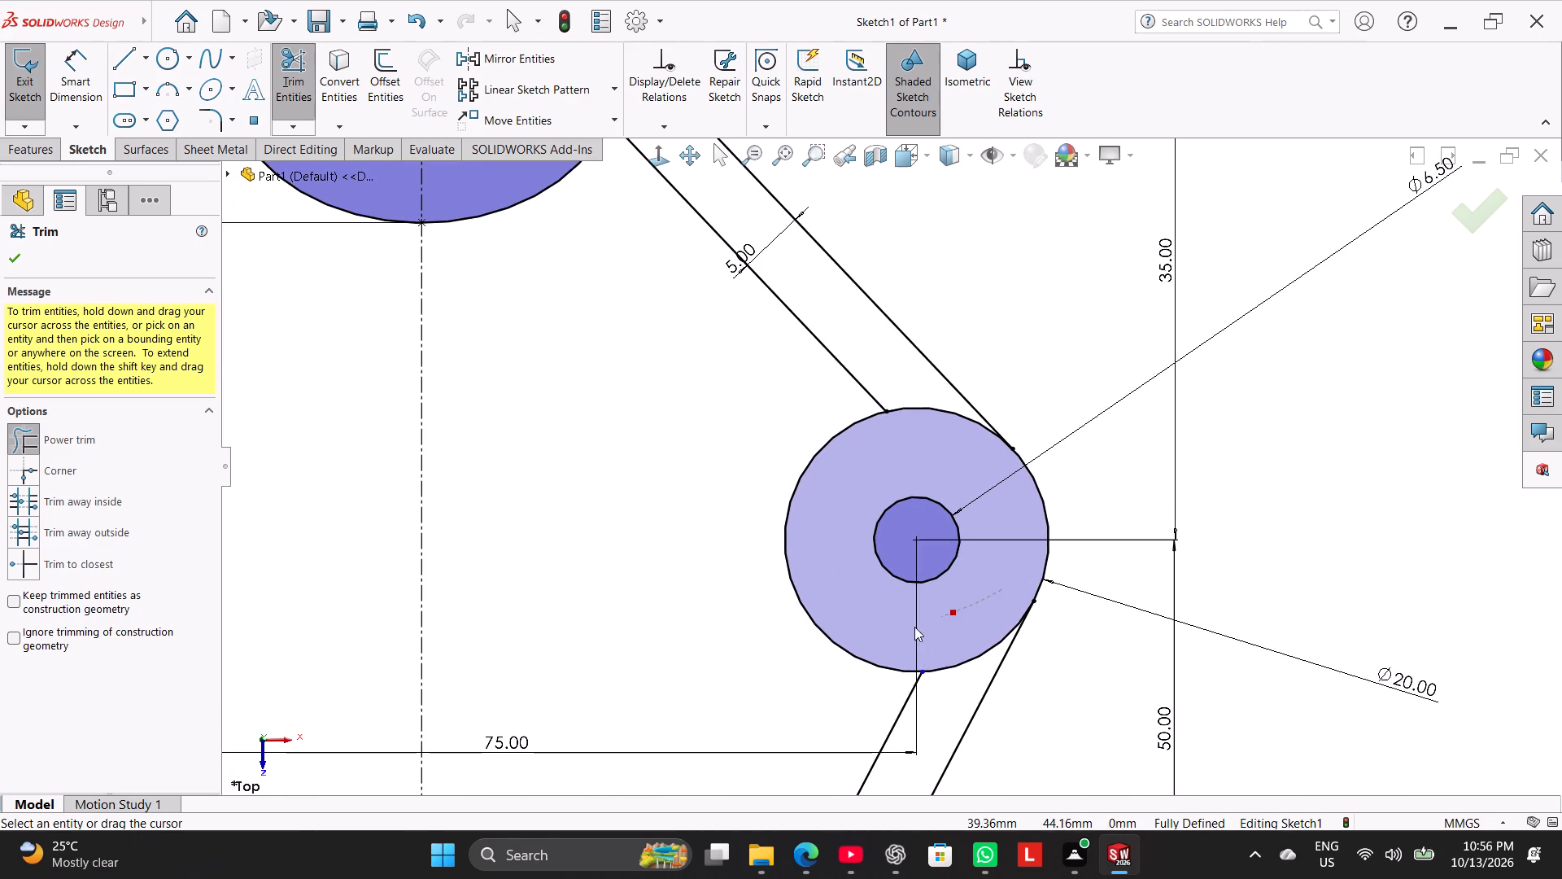
left_click_drag(914, 627, 907, 631)
Trim the end of the lower right inner offset line inside the 31 mm circle.
scroll(920, 638, "up", 6)
scroll(821, 645, "down", 4)
scroll(821, 668, "up", 4)
scroll(821, 669, "down", 4)
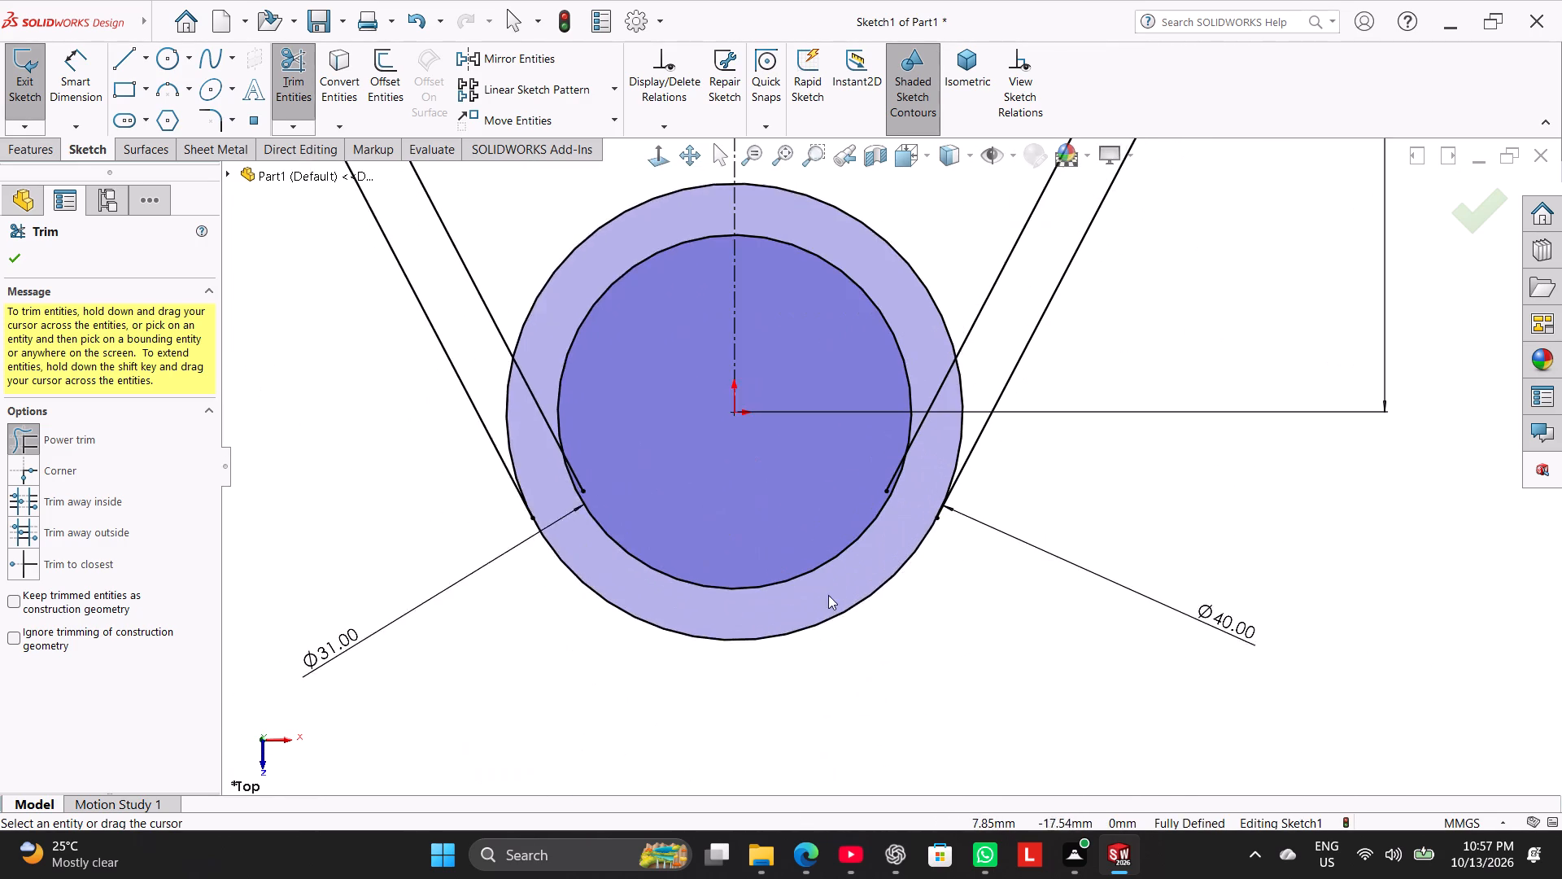
scroll(828, 595, "down", 3)
left_click_drag(909, 412, 908, 453)
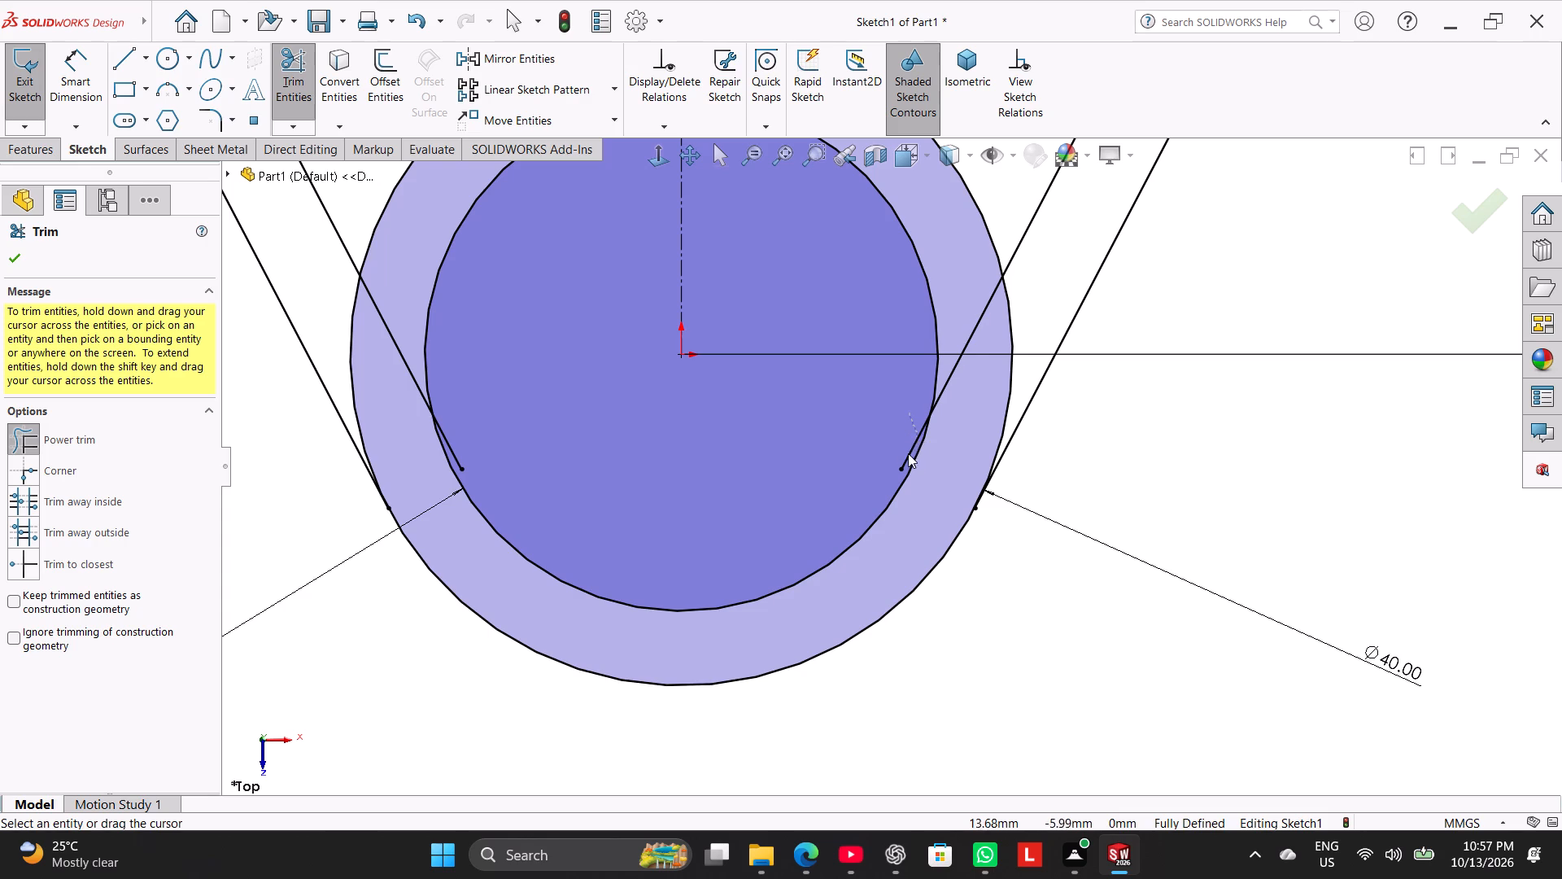
left_click_drag(908, 453, 905, 456)
scroll(974, 446, "down", 4)
left_click_drag(770, 506, 800, 483)
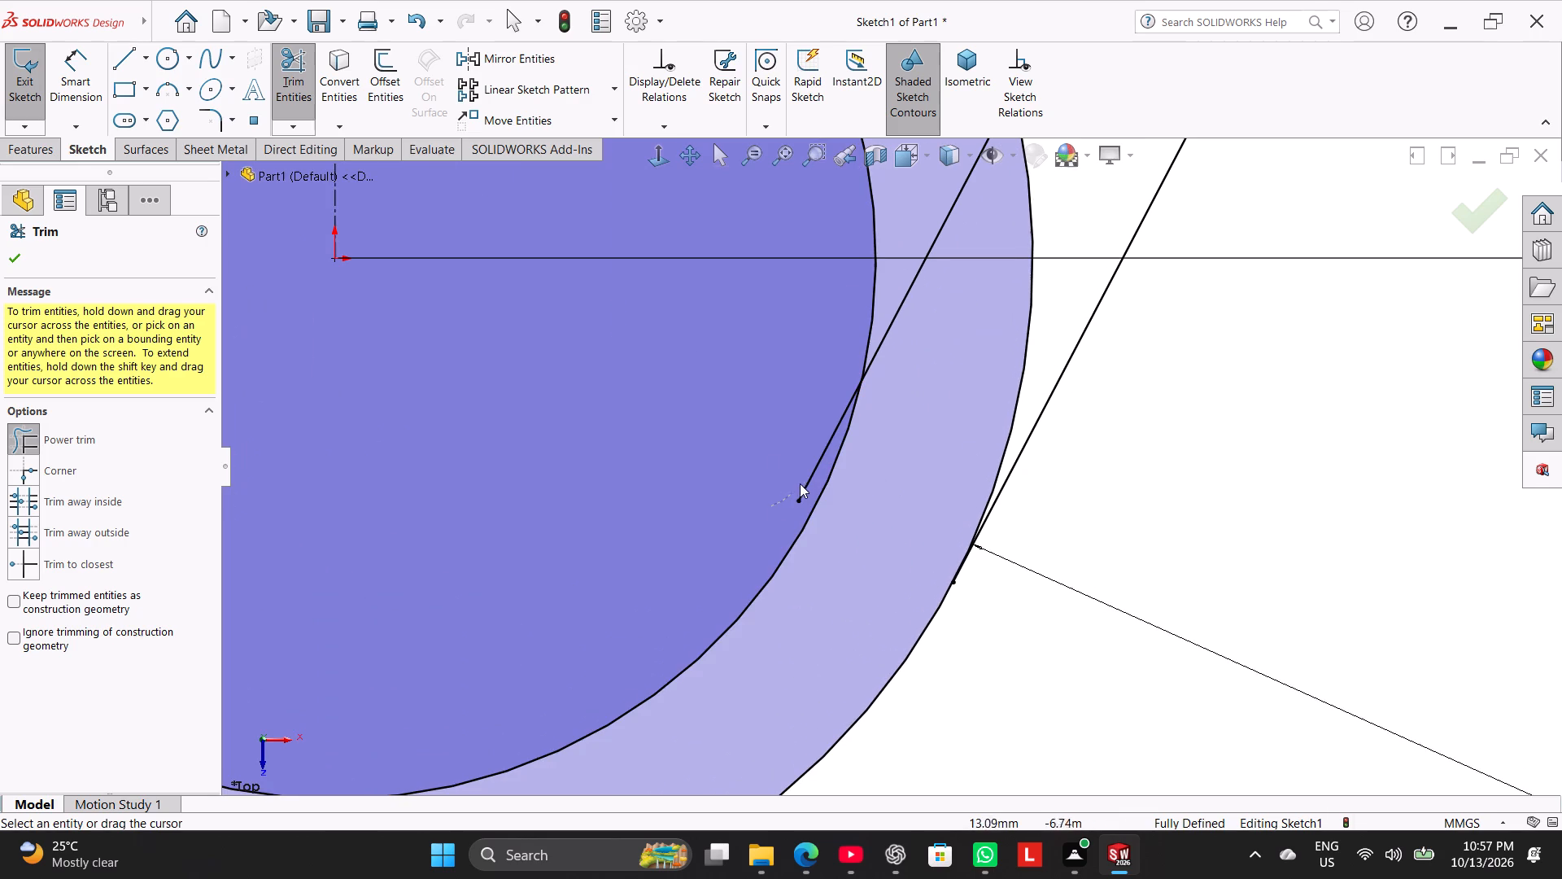
left_click_drag(800, 483, 837, 428)
scroll(663, 446, "up", 6)
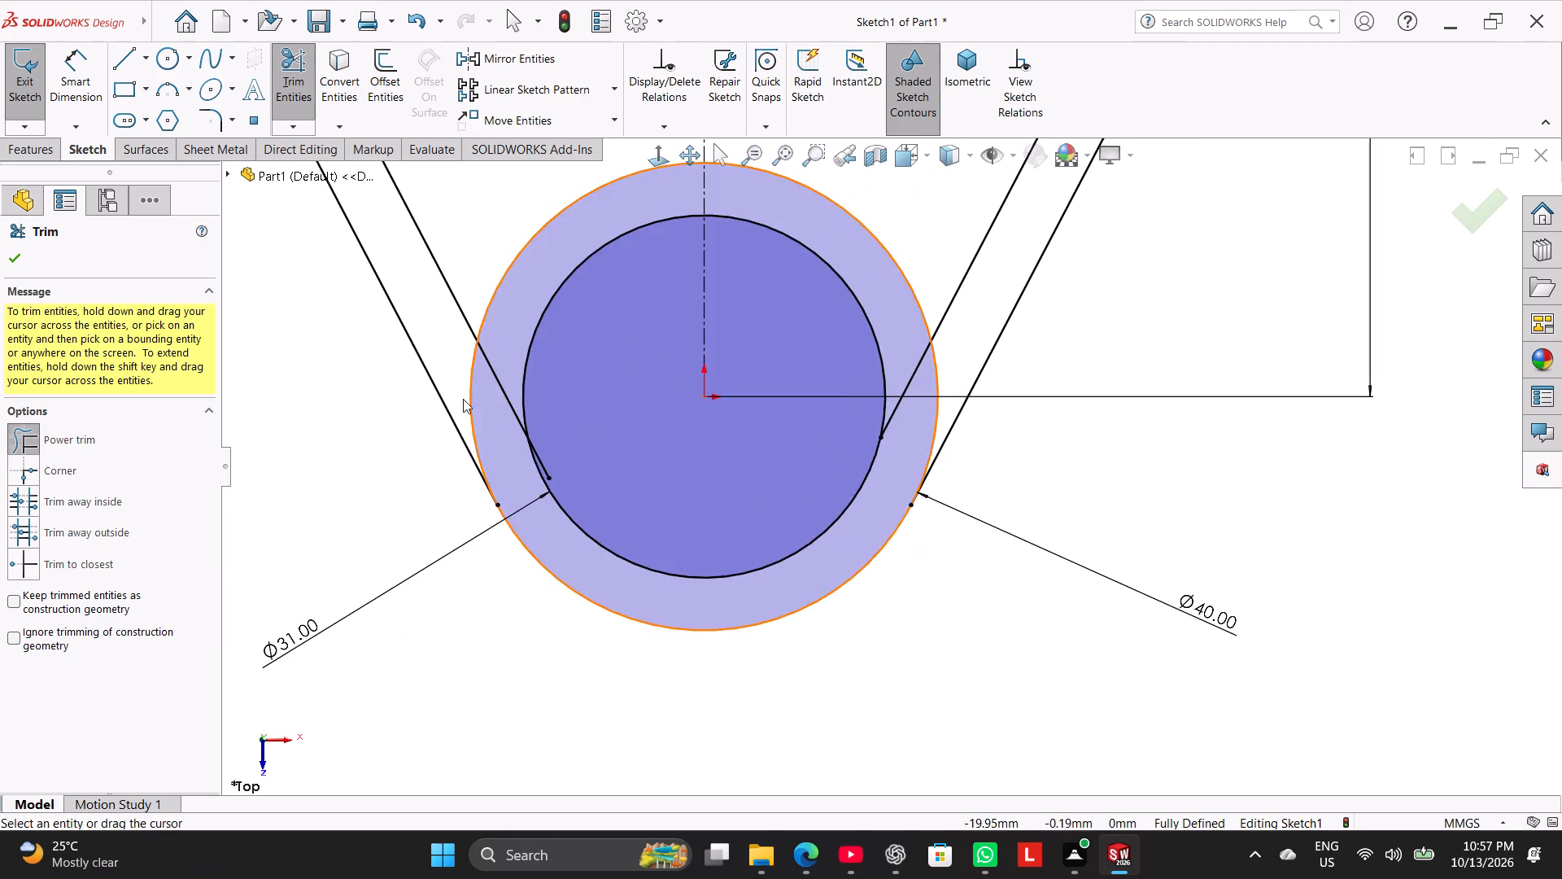
Trim the end of the lower left inner offset line inside the 31 mm circle.
scroll(467, 399, "down", 4)
scroll(751, 519, "down", 6)
left_click_drag(729, 470, 727, 518)
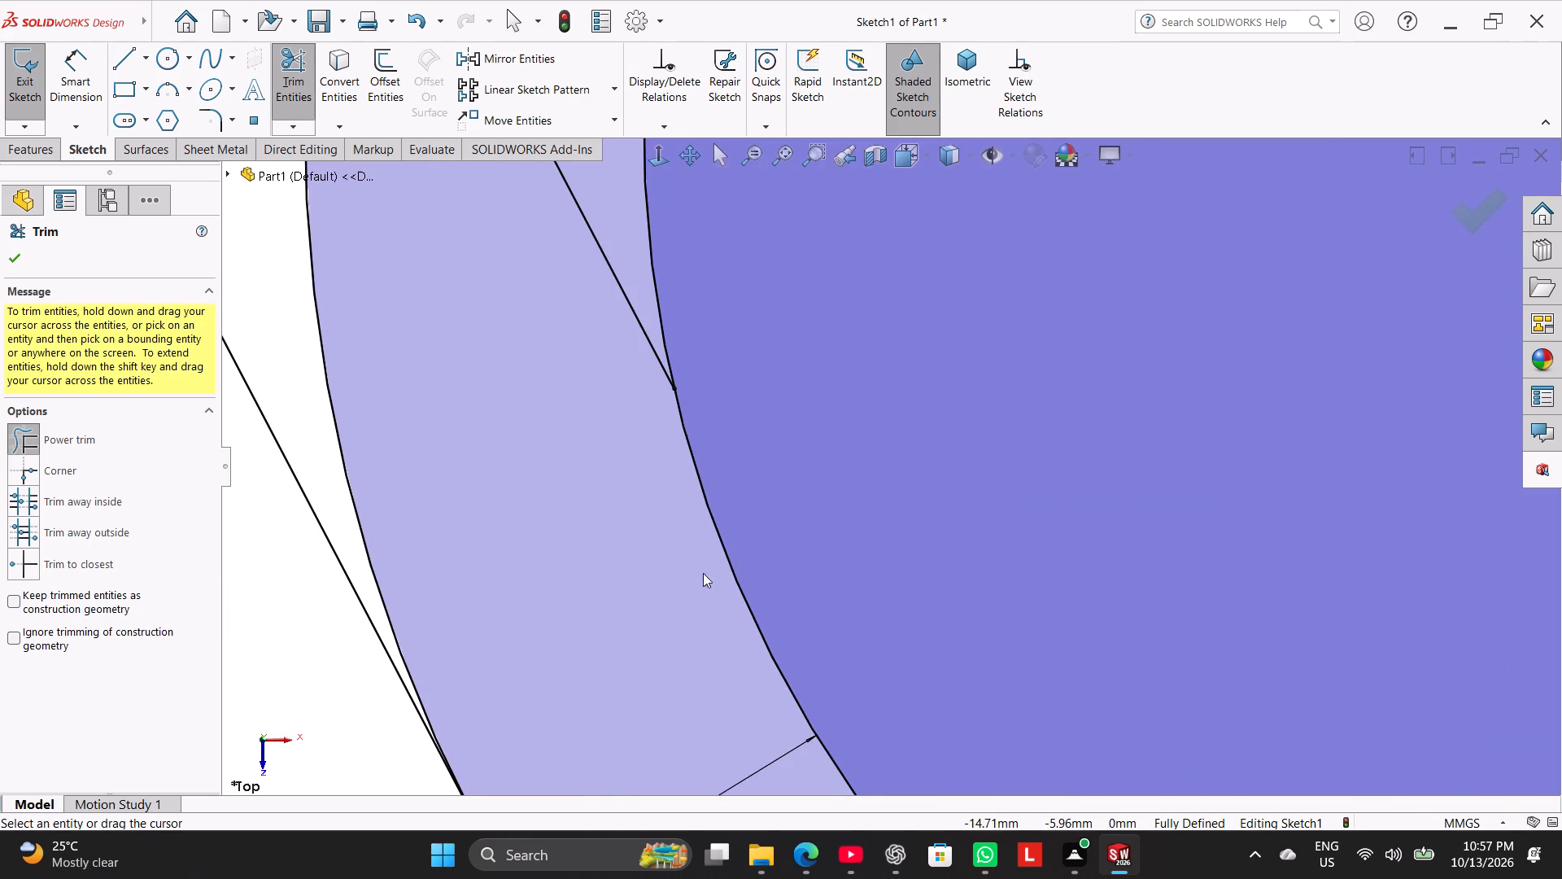
scroll(703, 573, "up", 6)
scroll(806, 368, "up", 9)
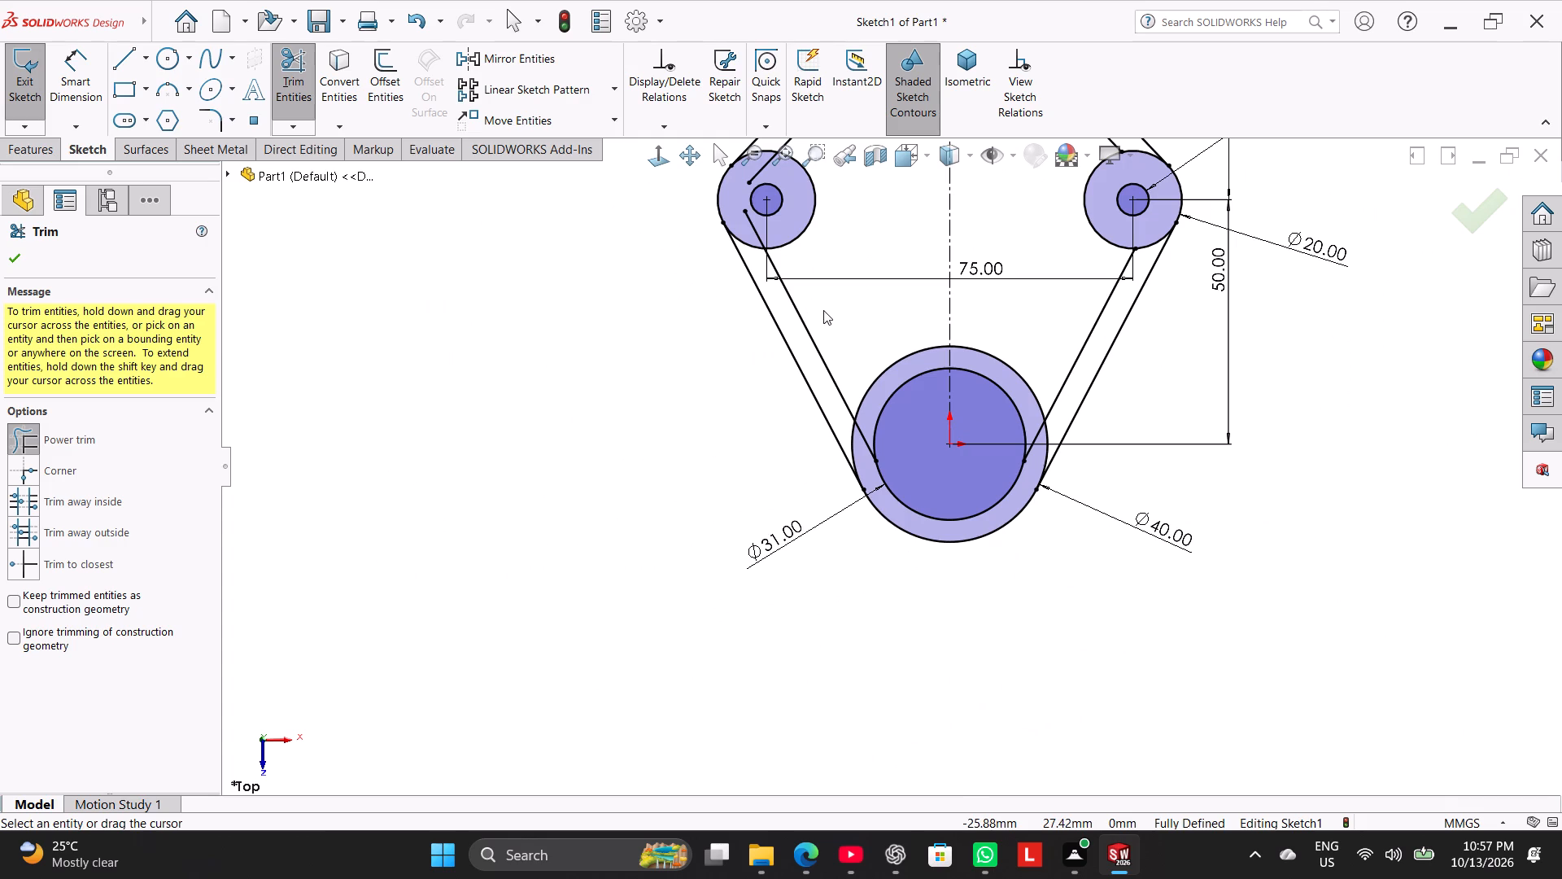
Trim both lower inner offset lines back to the 40 mm circle, removing their segments between the 31 mm and 40 mm circles.
key("space")
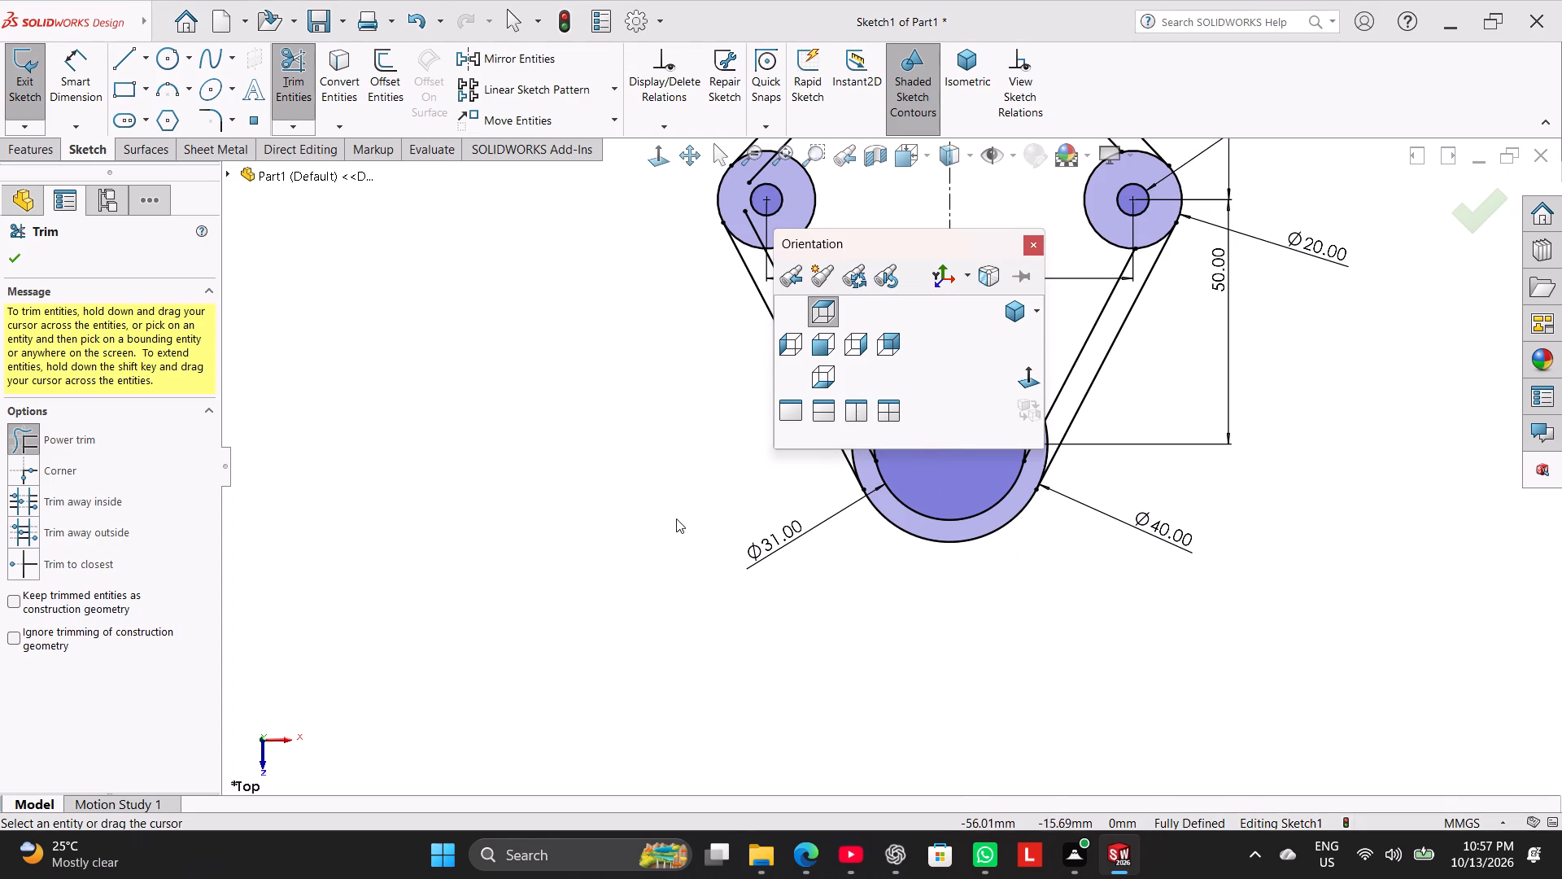
left_click(676, 518)
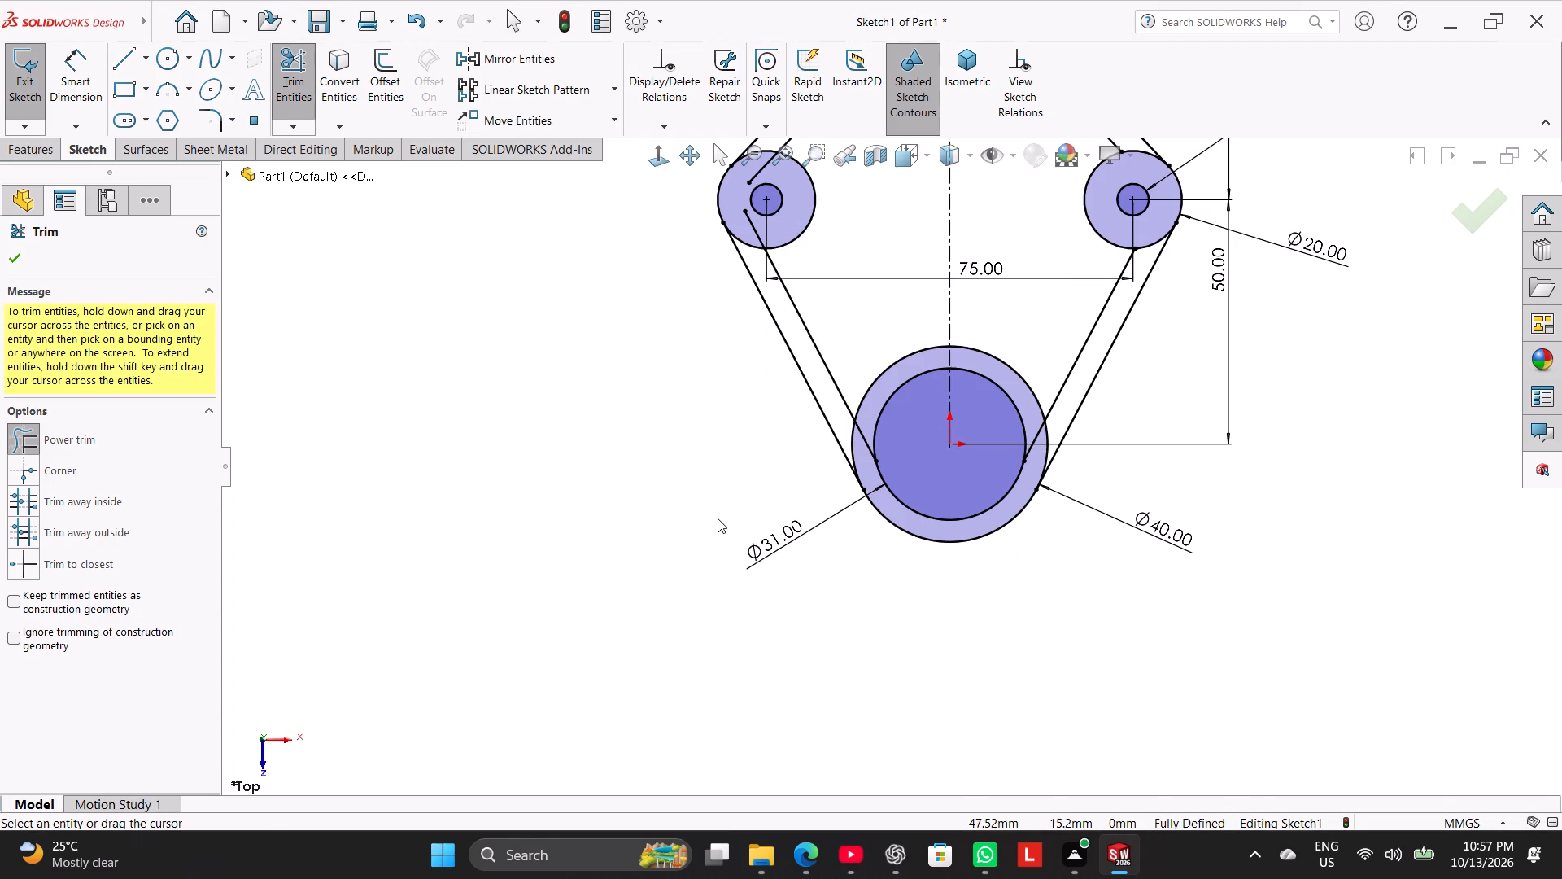
scroll(886, 393, "down", 4)
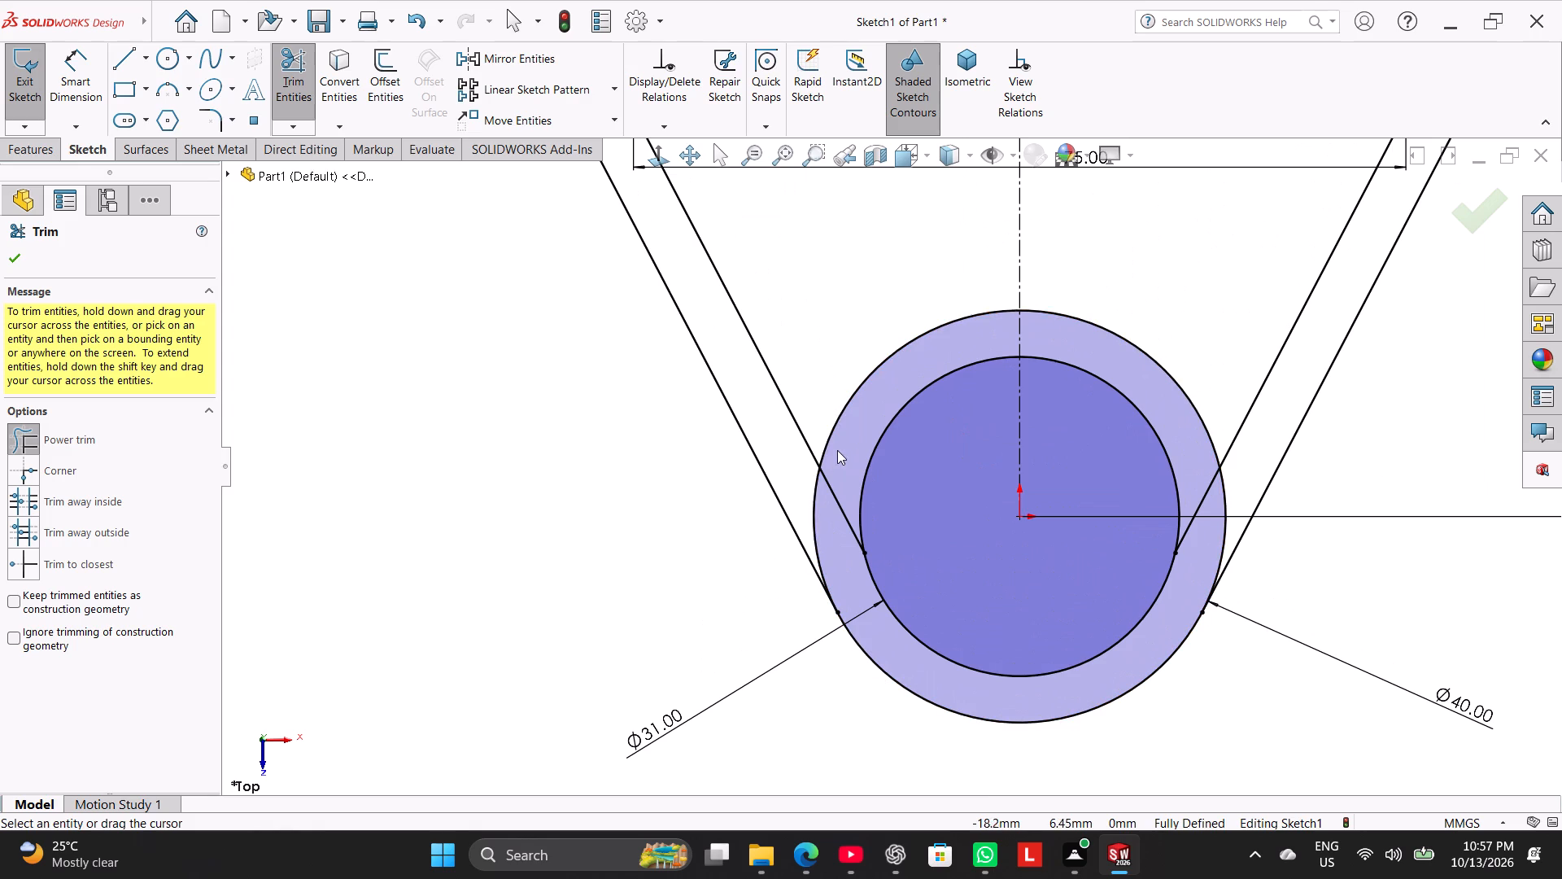
left_click_drag(843, 454, 824, 516)
left_click(1214, 444)
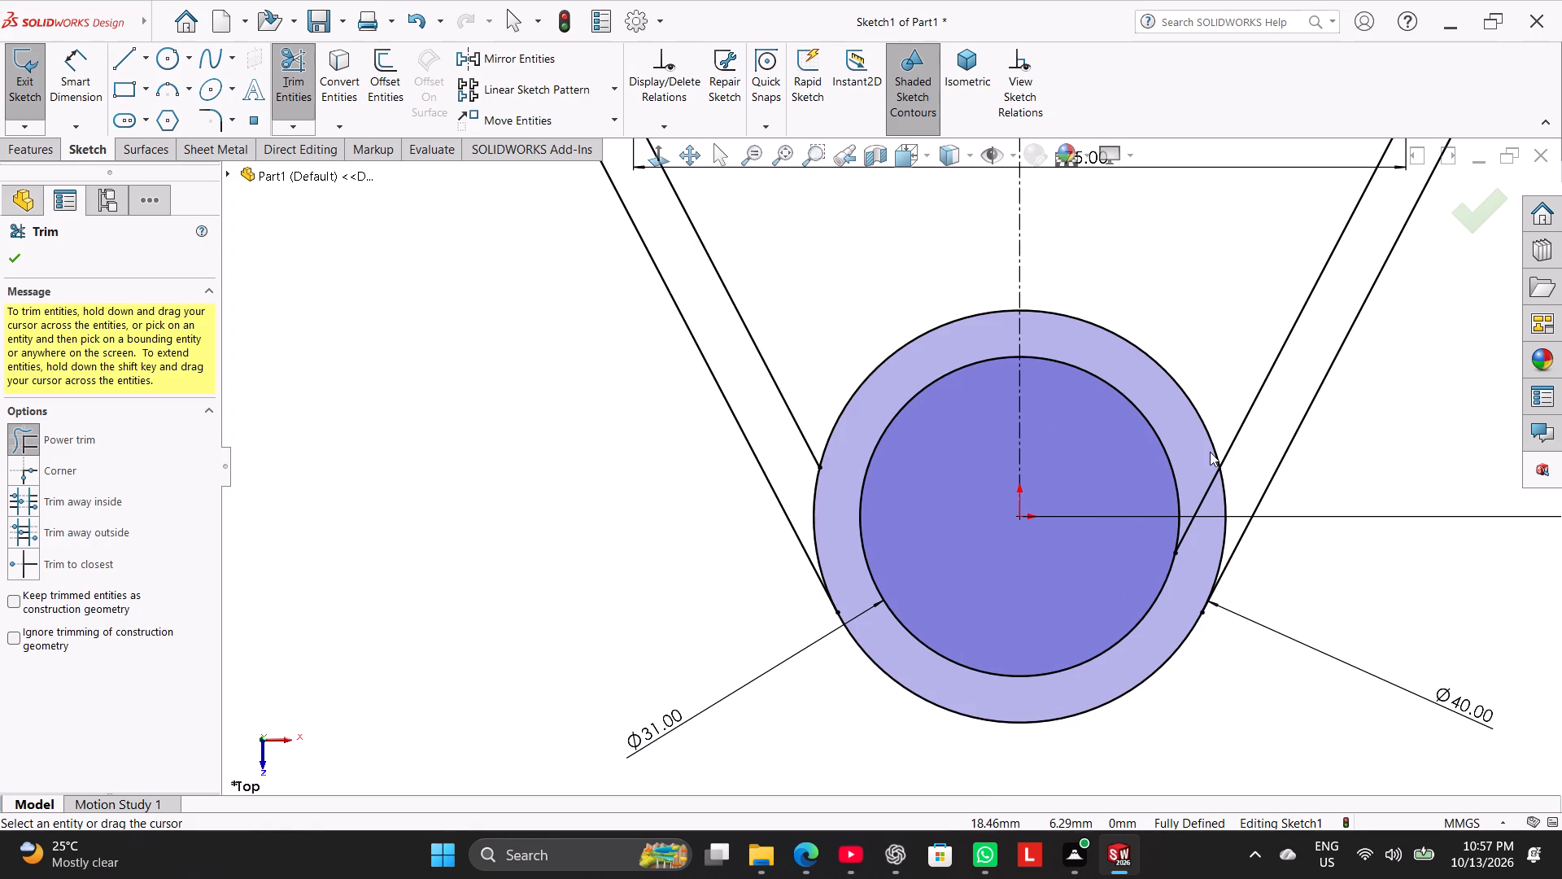
left_click_drag(1196, 454, 1210, 490)
scroll(1267, 334, "up", 3)
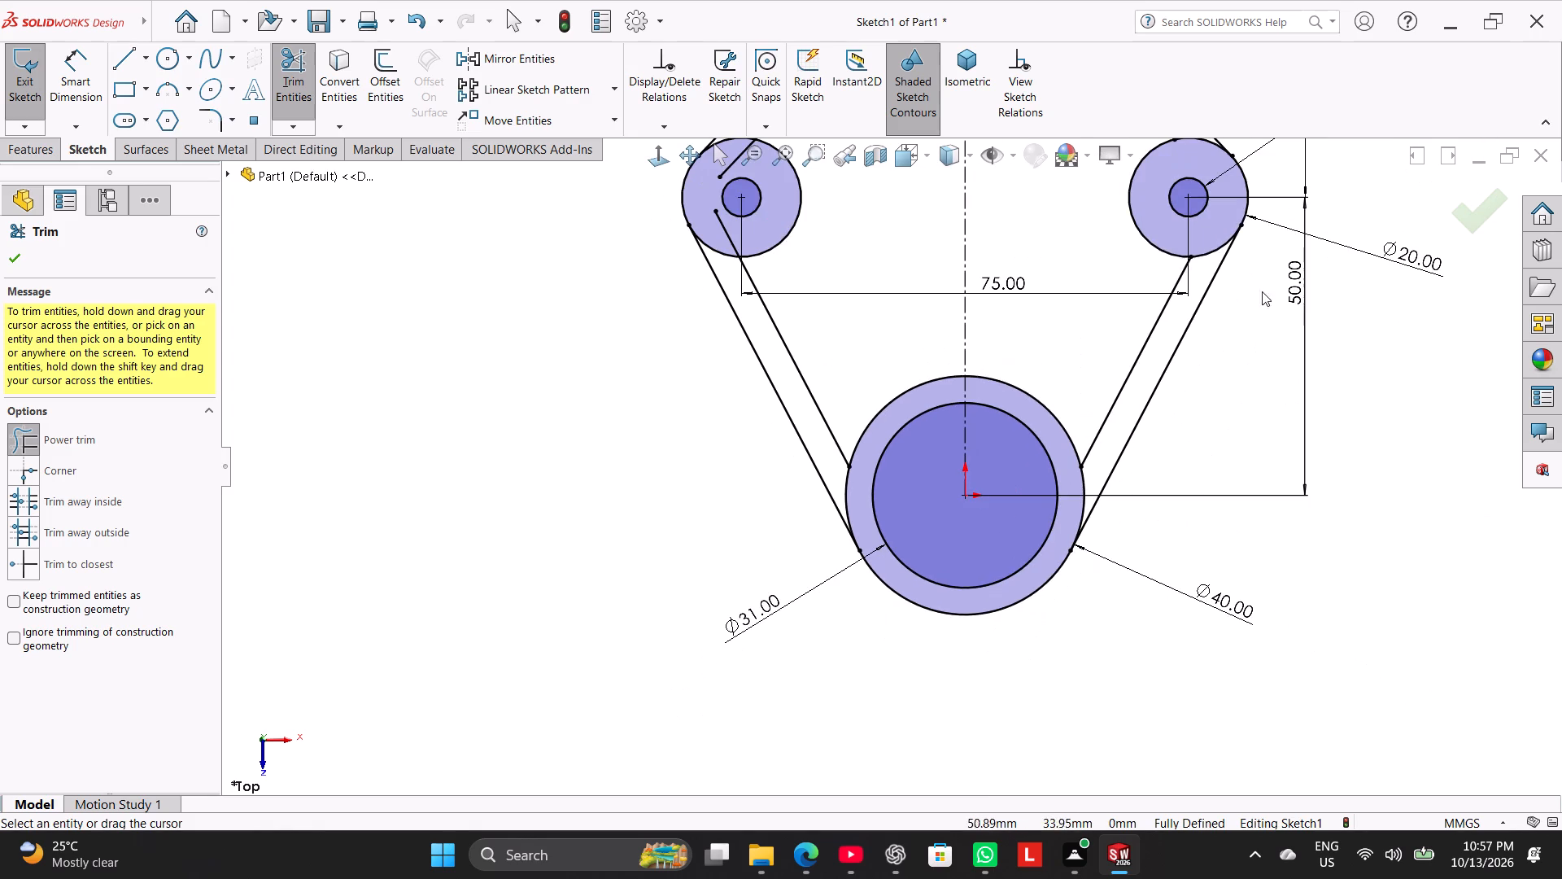
Trim the ends of the upper and lower left inner offset lines inside the left 20 mm circle.
scroll(1247, 282, "up", 2)
scroll(1128, 276, "down", 2)
scroll(1030, 273, "up", 2)
scroll(887, 276, "down", 1)
scroll(838, 284, "up", 1)
scroll(761, 315, "down", 2)
scroll(675, 414, "down", 2)
left_click_drag(670, 411, 718, 417)
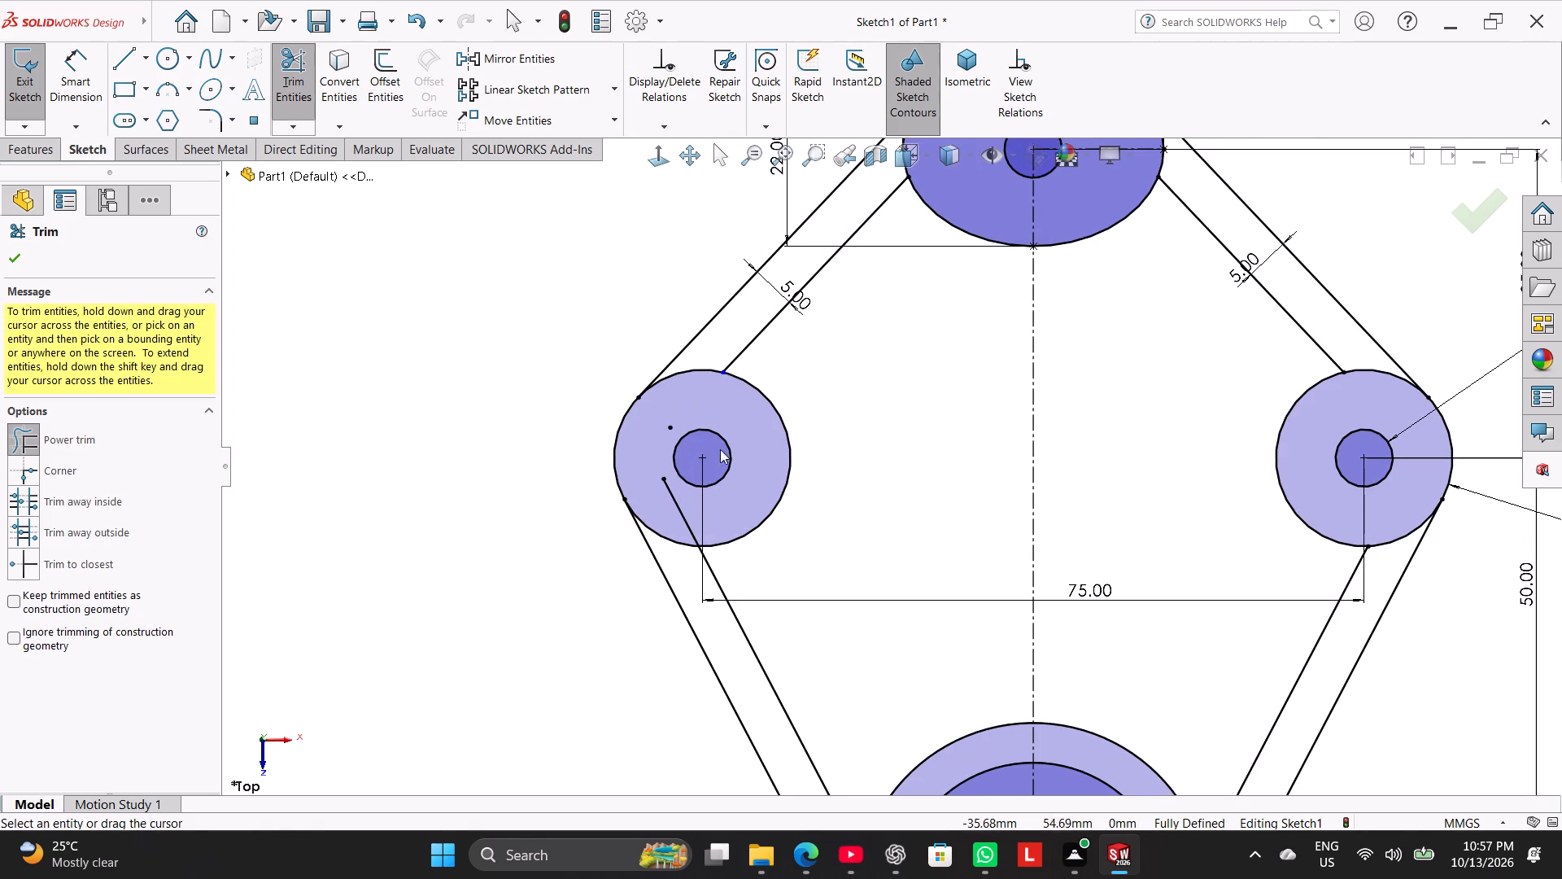
left_click_drag(688, 503, 674, 507)
scroll(486, 483, "up", 4)
scroll(802, 457, "up", 1)
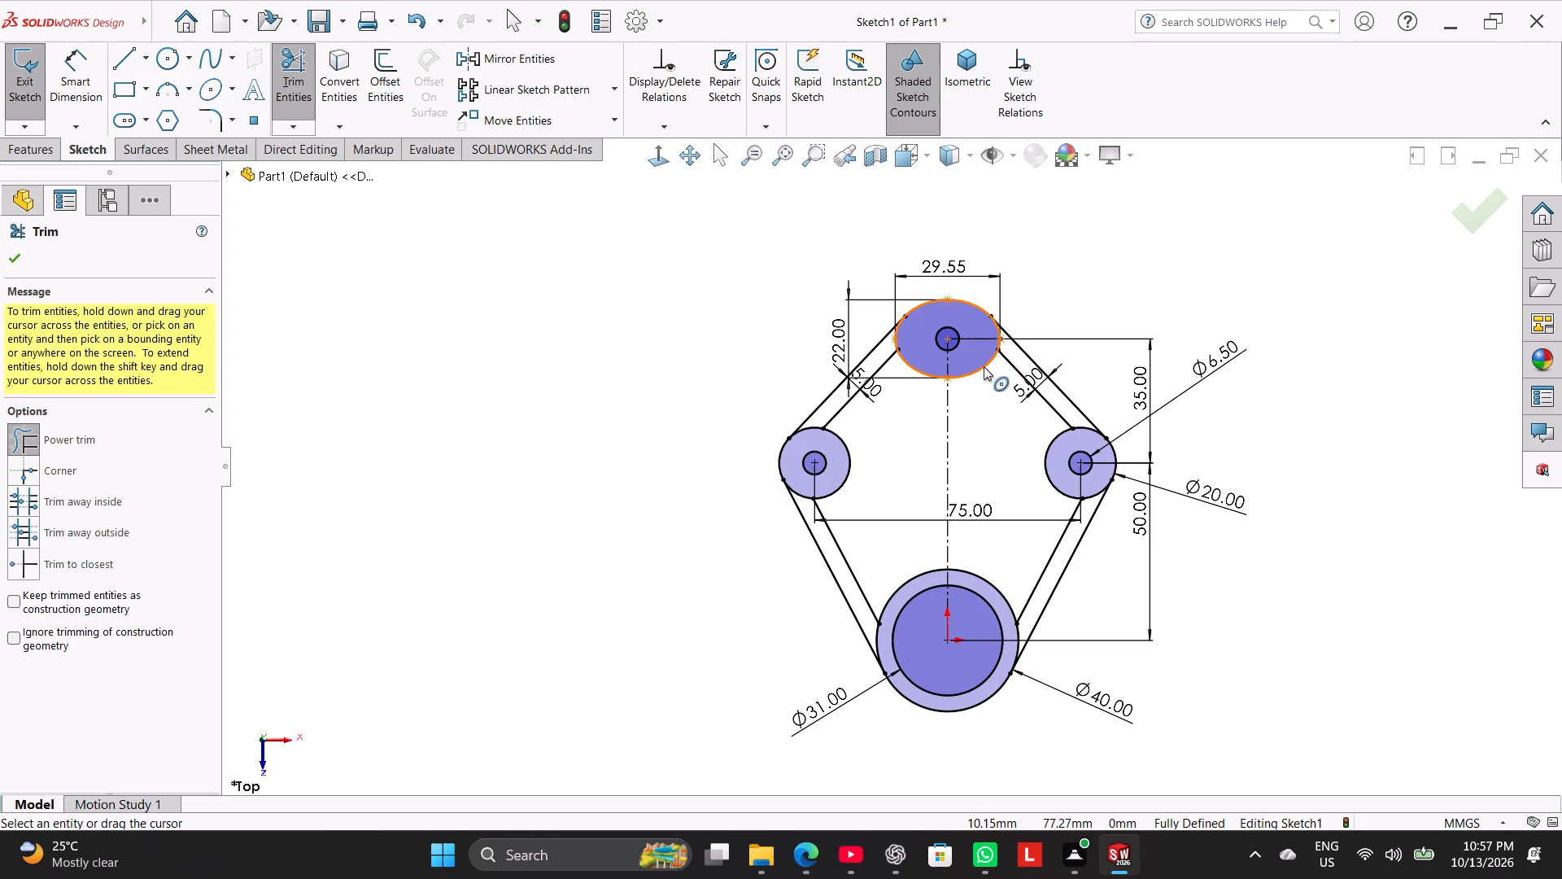
left_click(705, 356)
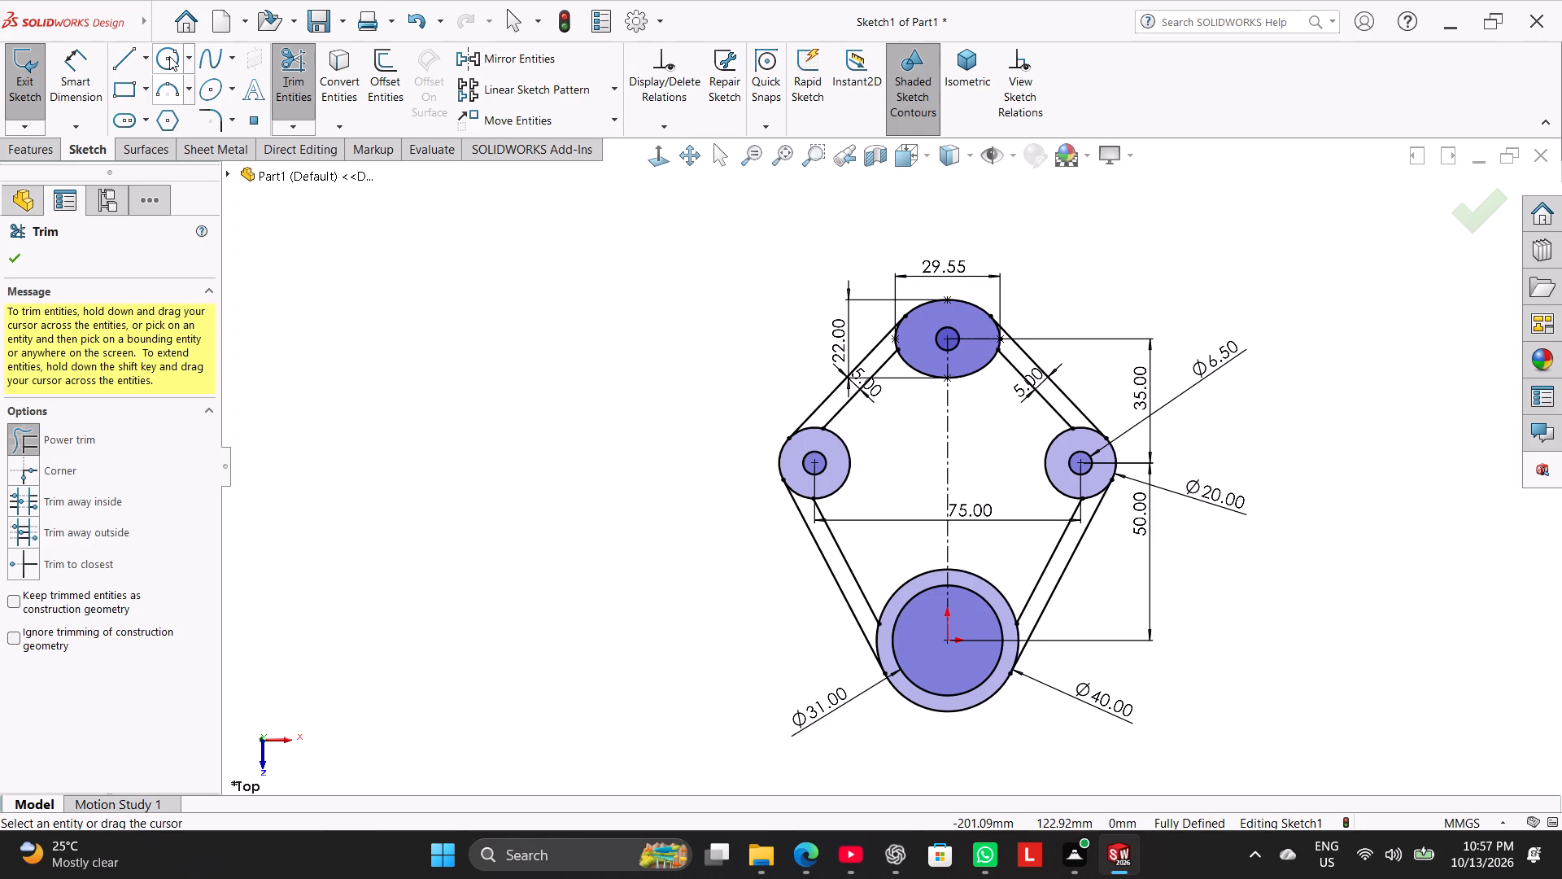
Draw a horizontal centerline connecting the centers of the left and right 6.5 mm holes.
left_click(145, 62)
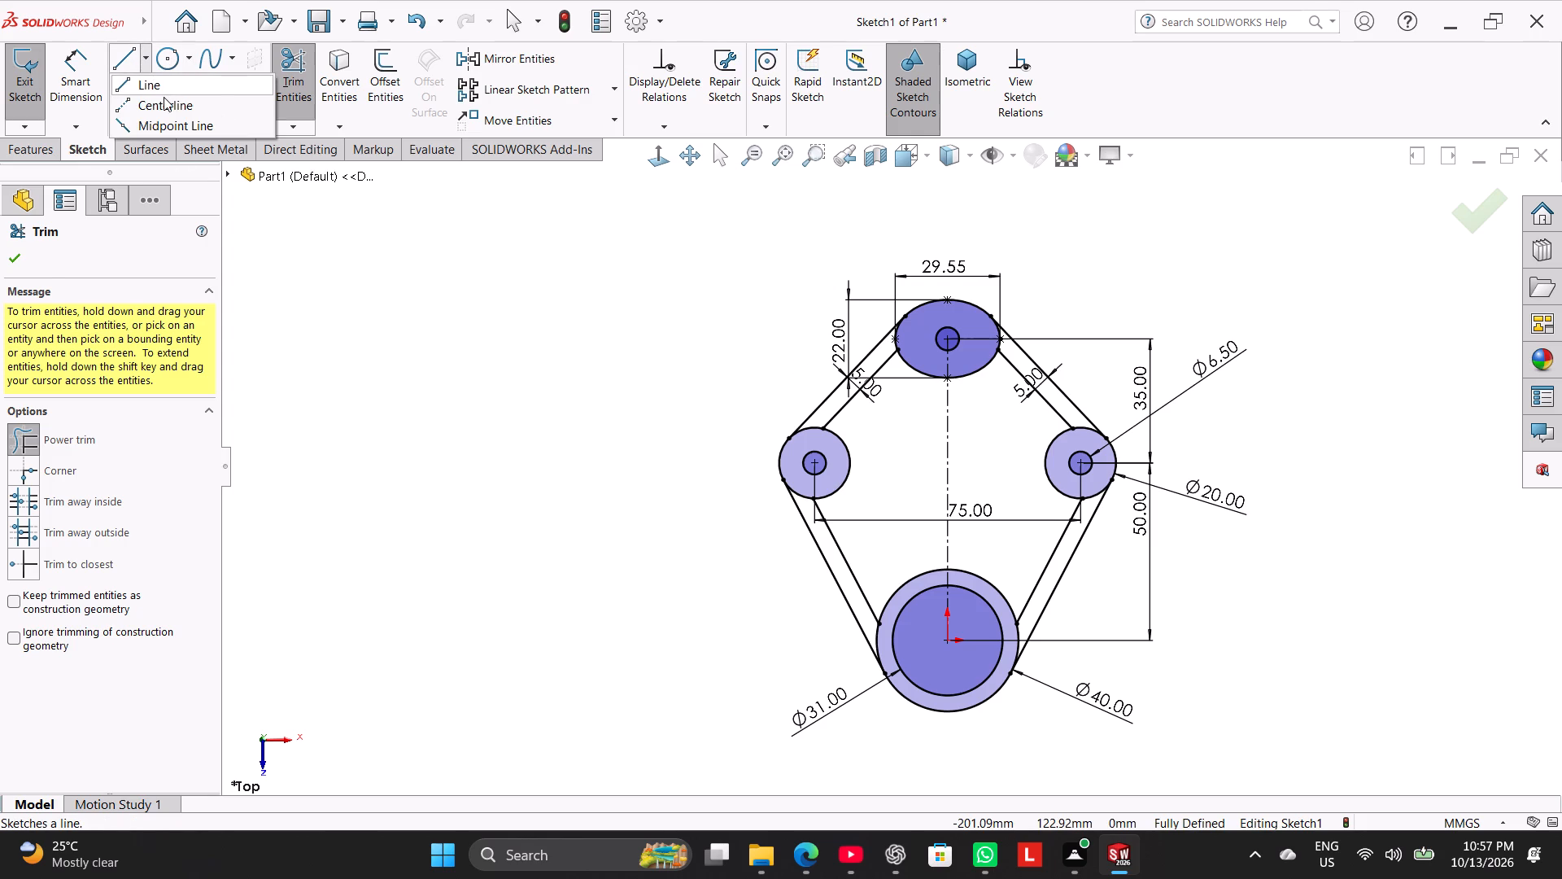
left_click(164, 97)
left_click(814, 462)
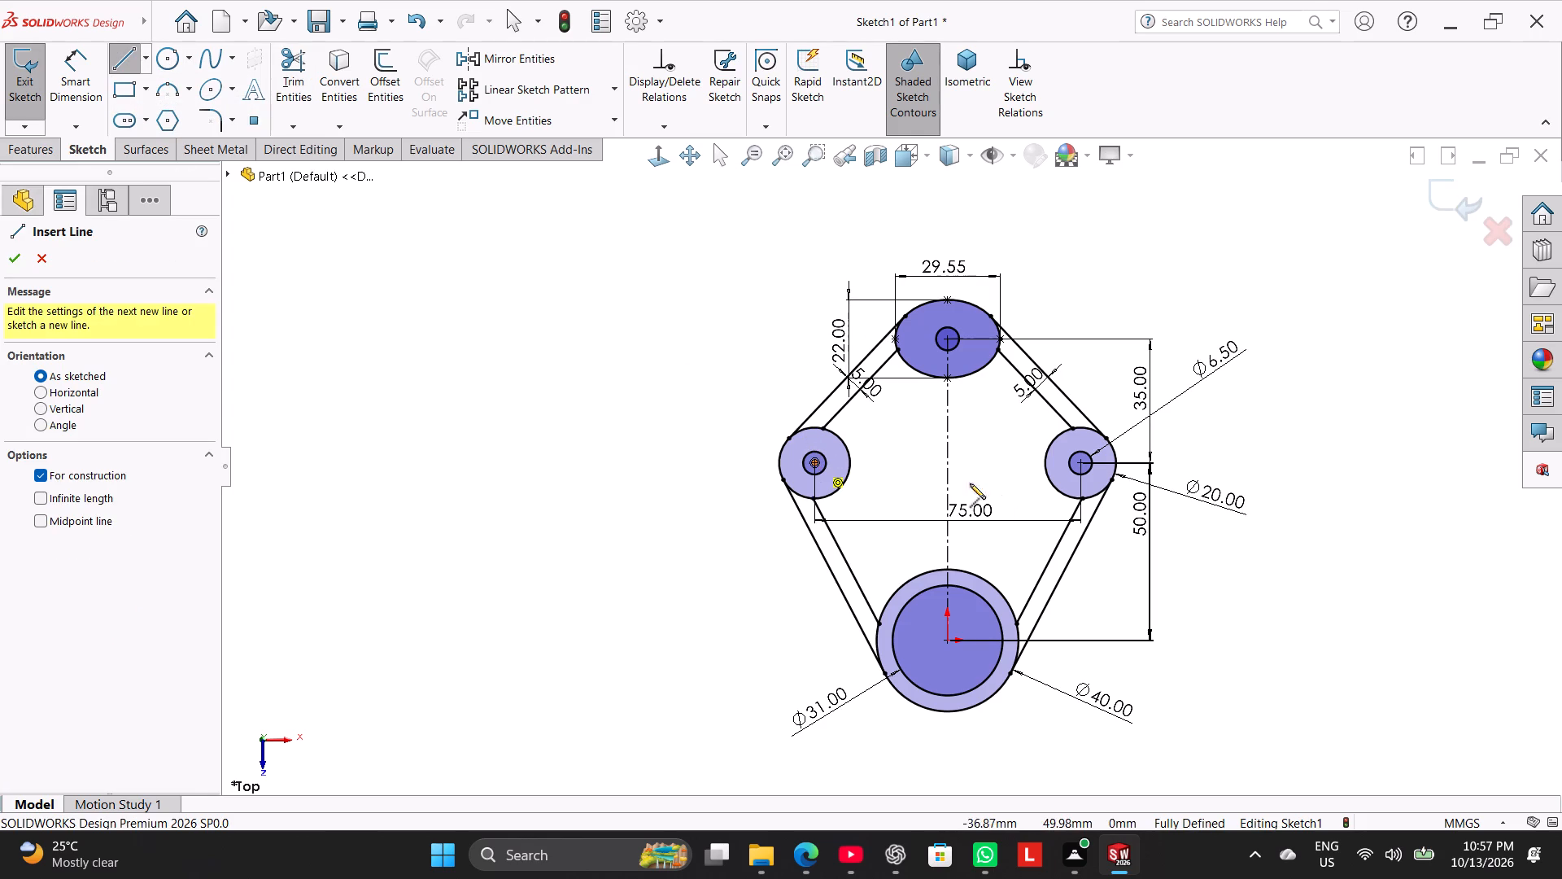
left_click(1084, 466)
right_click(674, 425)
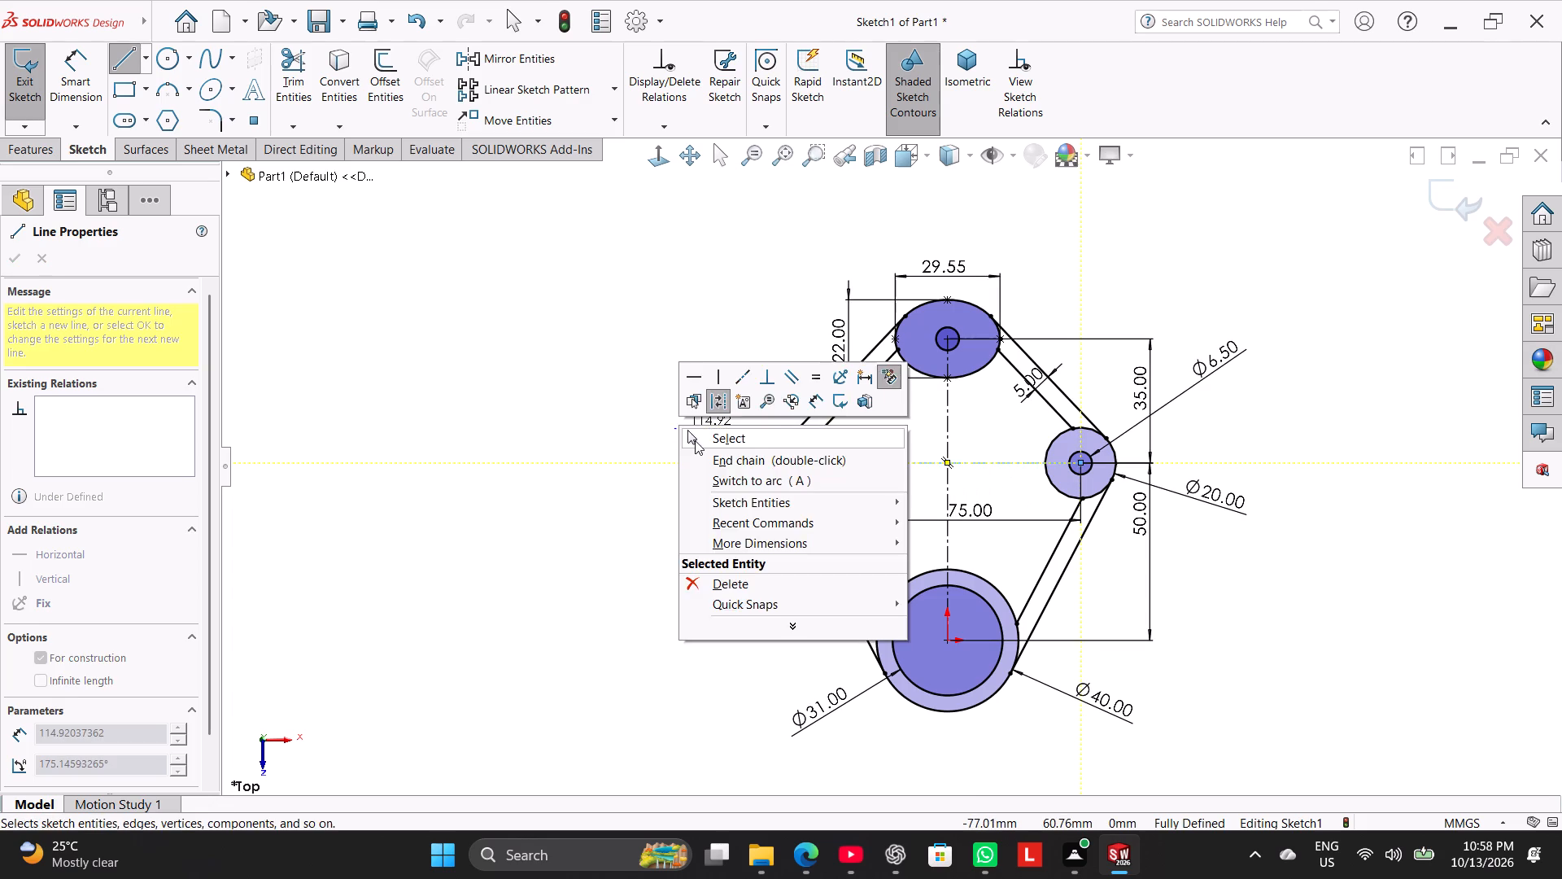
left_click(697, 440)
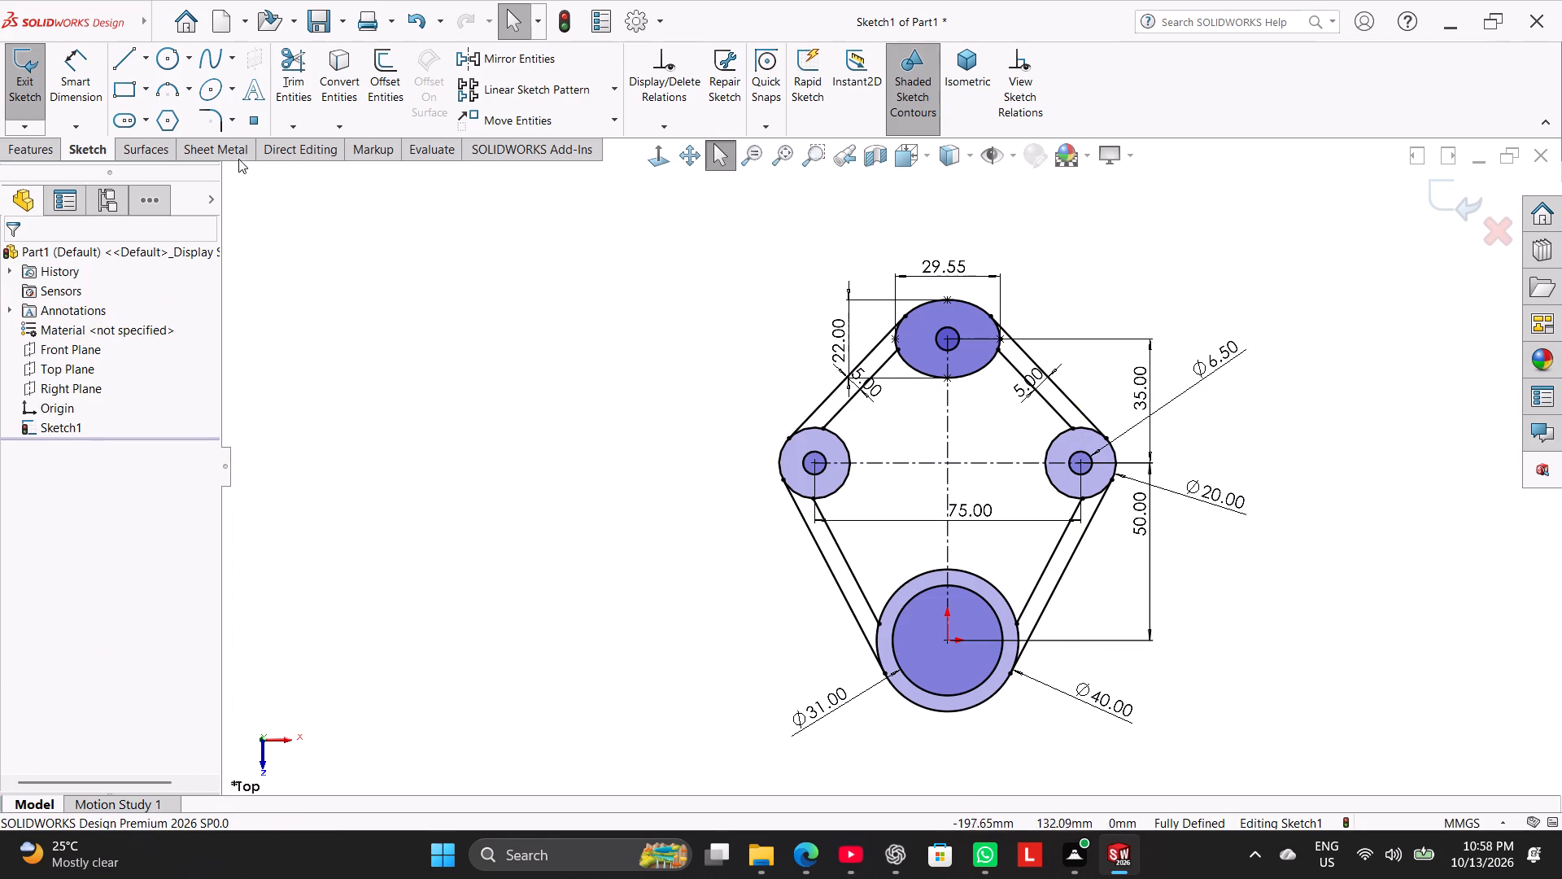
Sketch a circle about 22.6 mm in diameter on the horizontal centerline, centered about 14 mm right of the vertical centerline.
left_click(167, 54)
left_click(999, 463)
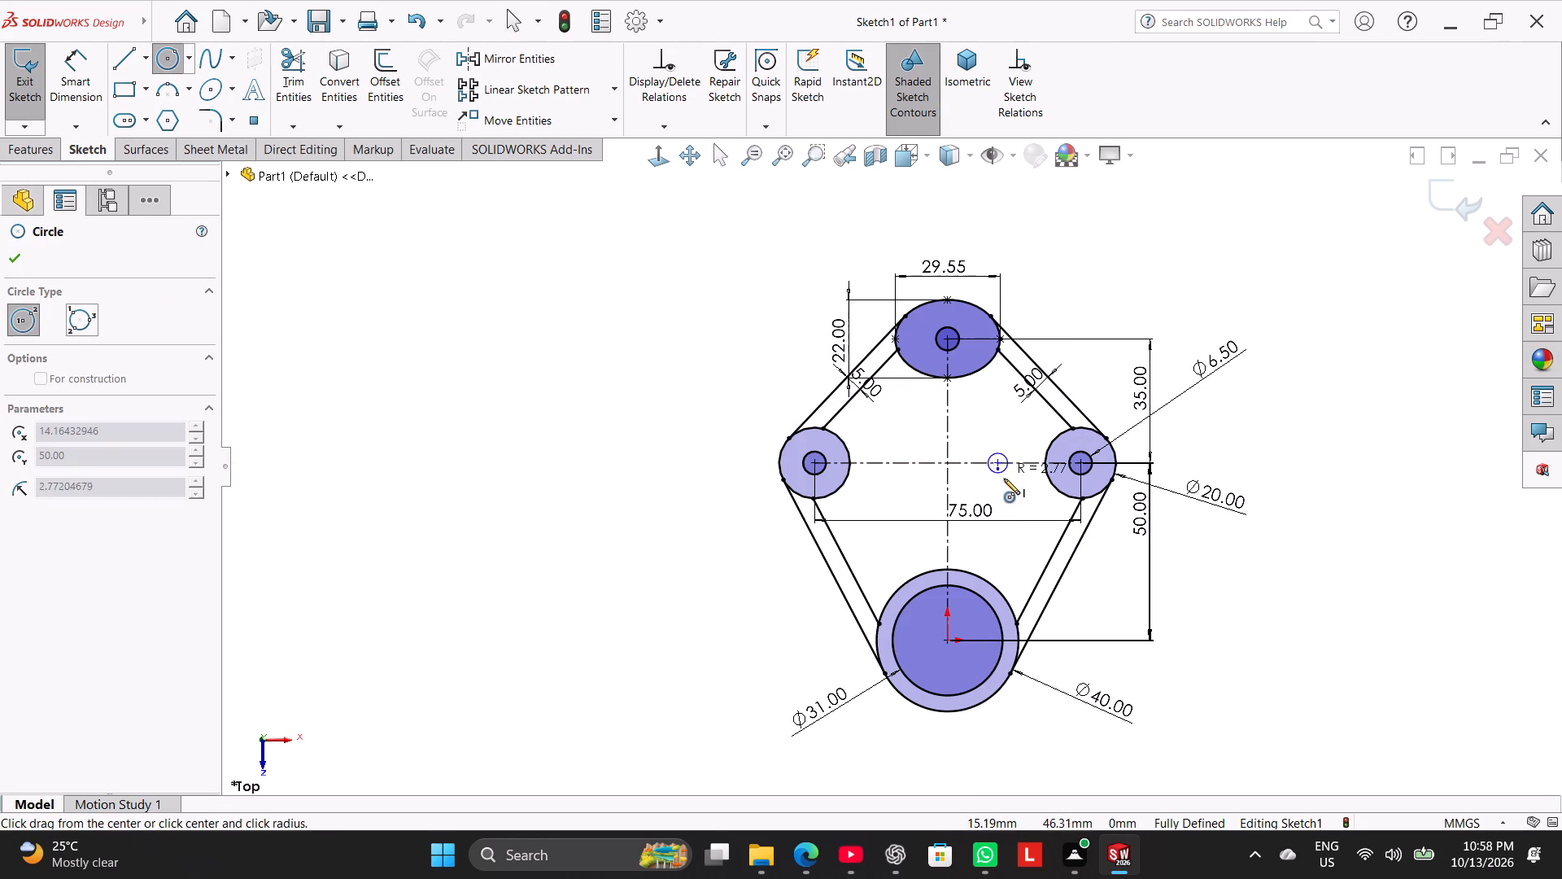
left_click(1012, 498)
right_click(665, 430)
left_click(696, 435)
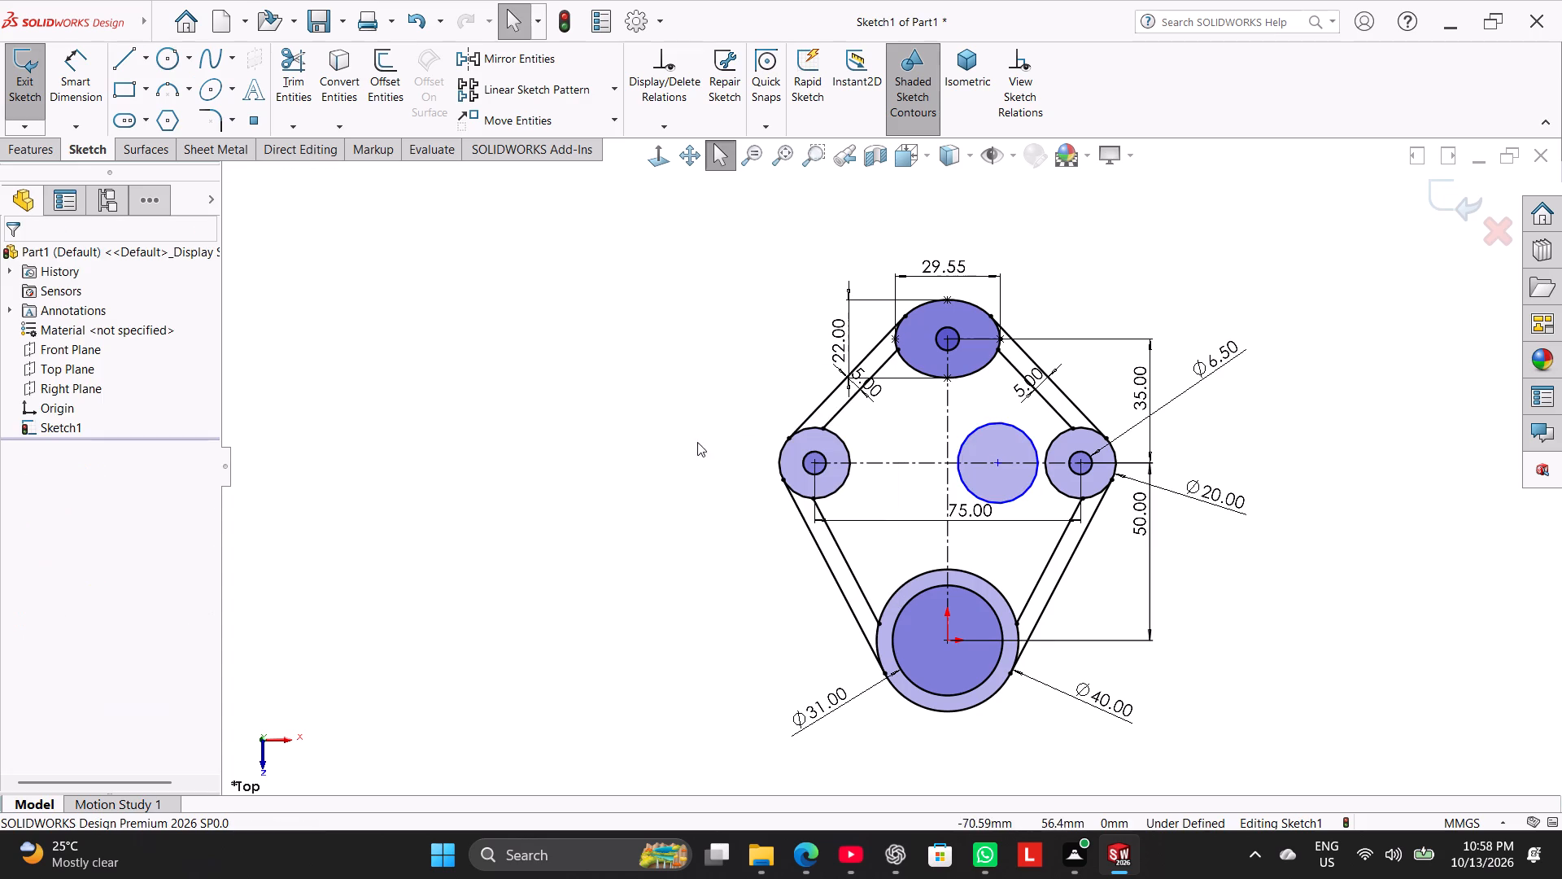
Mirror the new circle about the vertical centerline.
left_click(1007, 501, "ctrl")
left_click(949, 484, "ctrl")
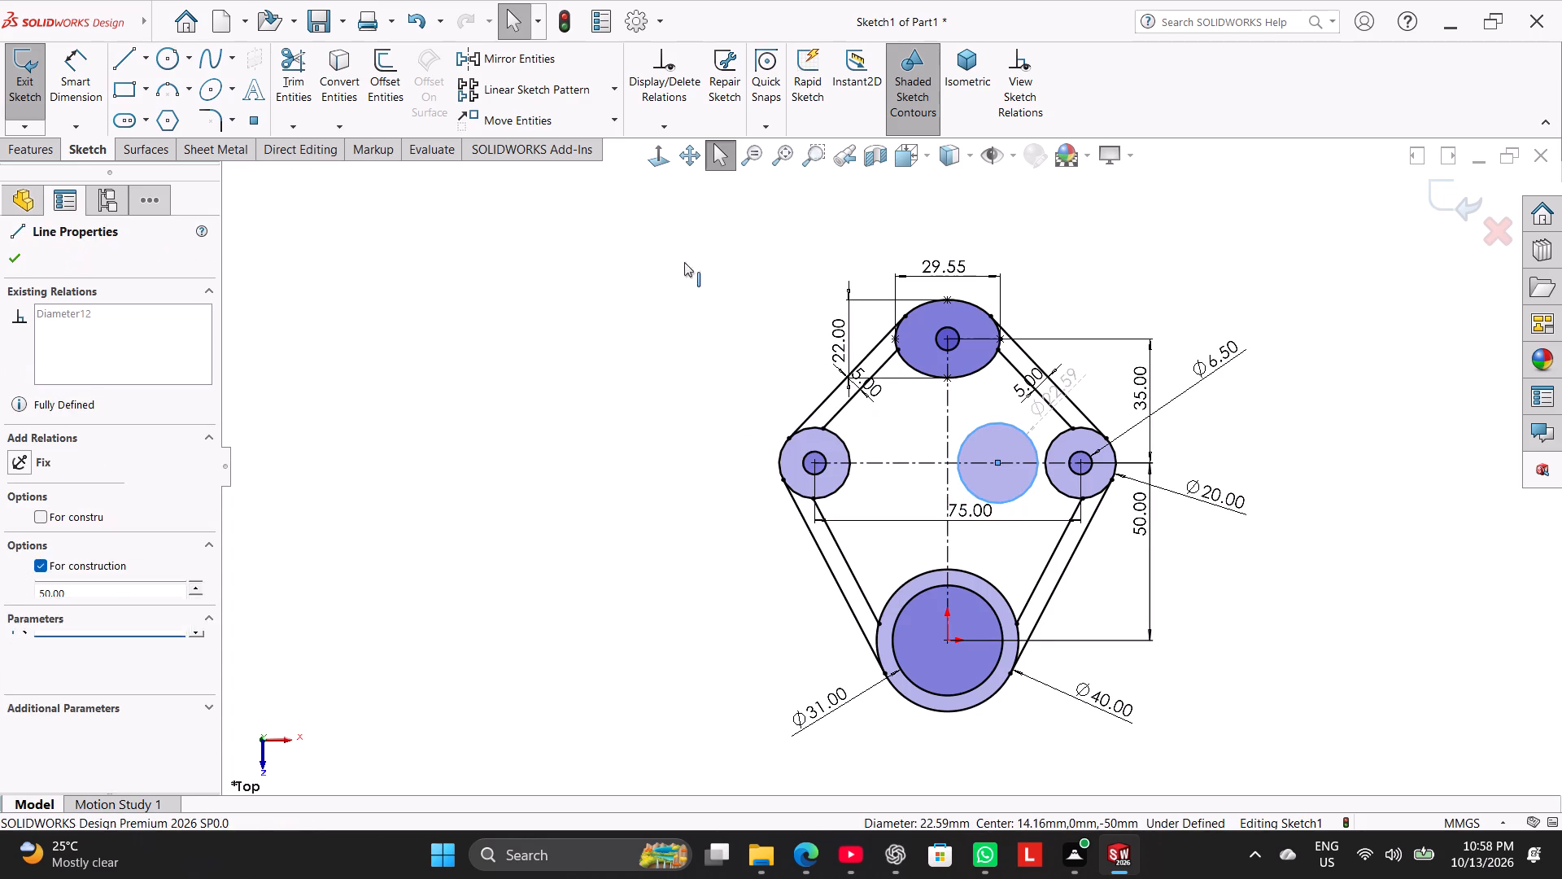
left_click(568, 65)
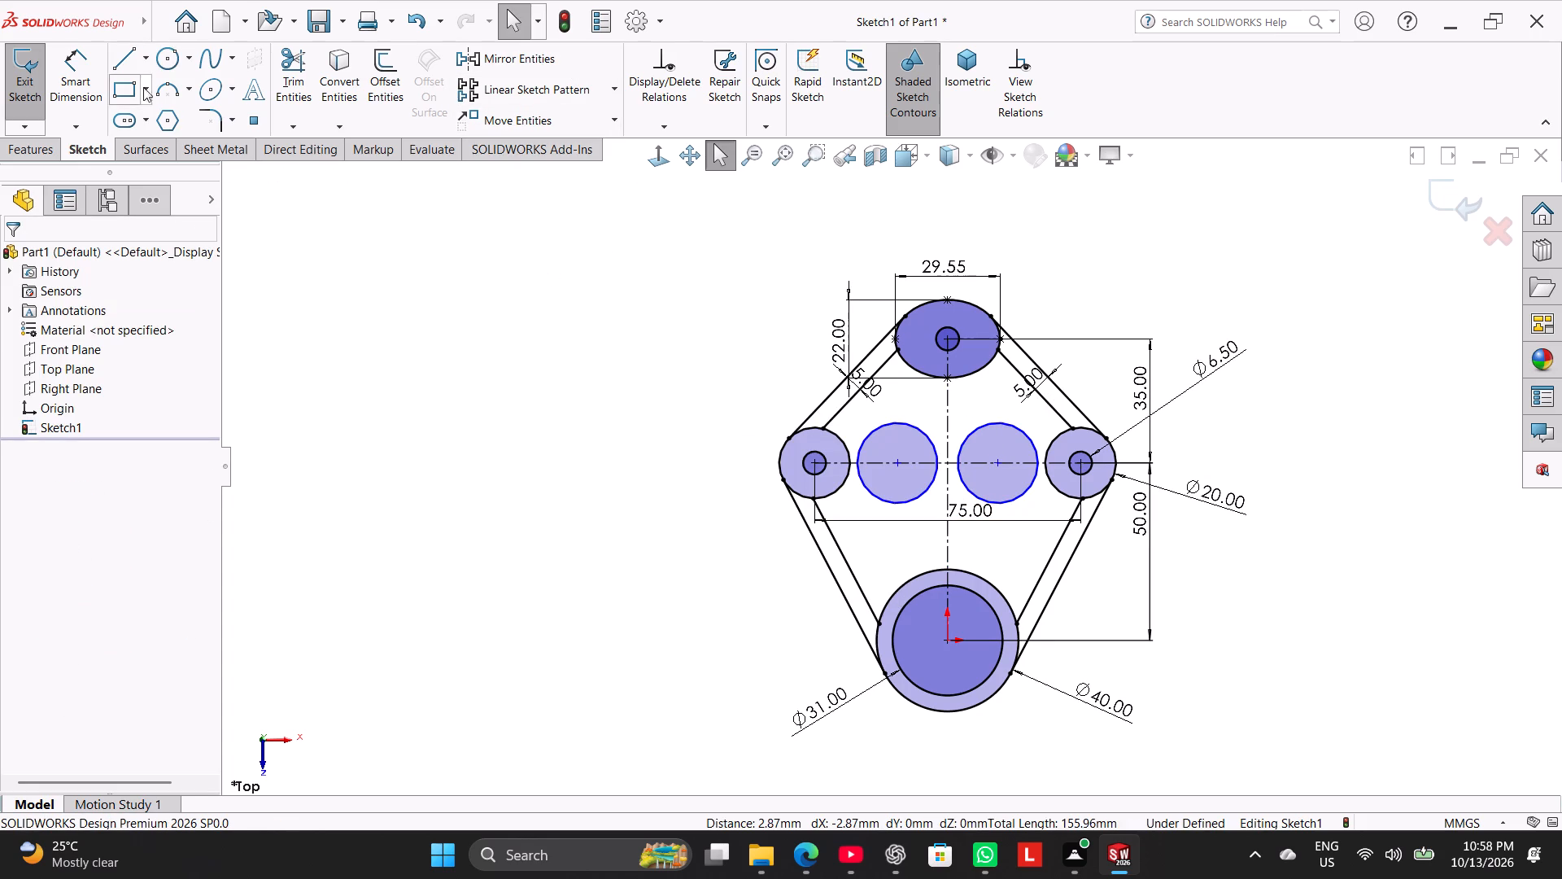
Dimension the horizontal distance between the centers of the two mirrored circles as 29 mm.
left_click(89, 68)
left_click(902, 462)
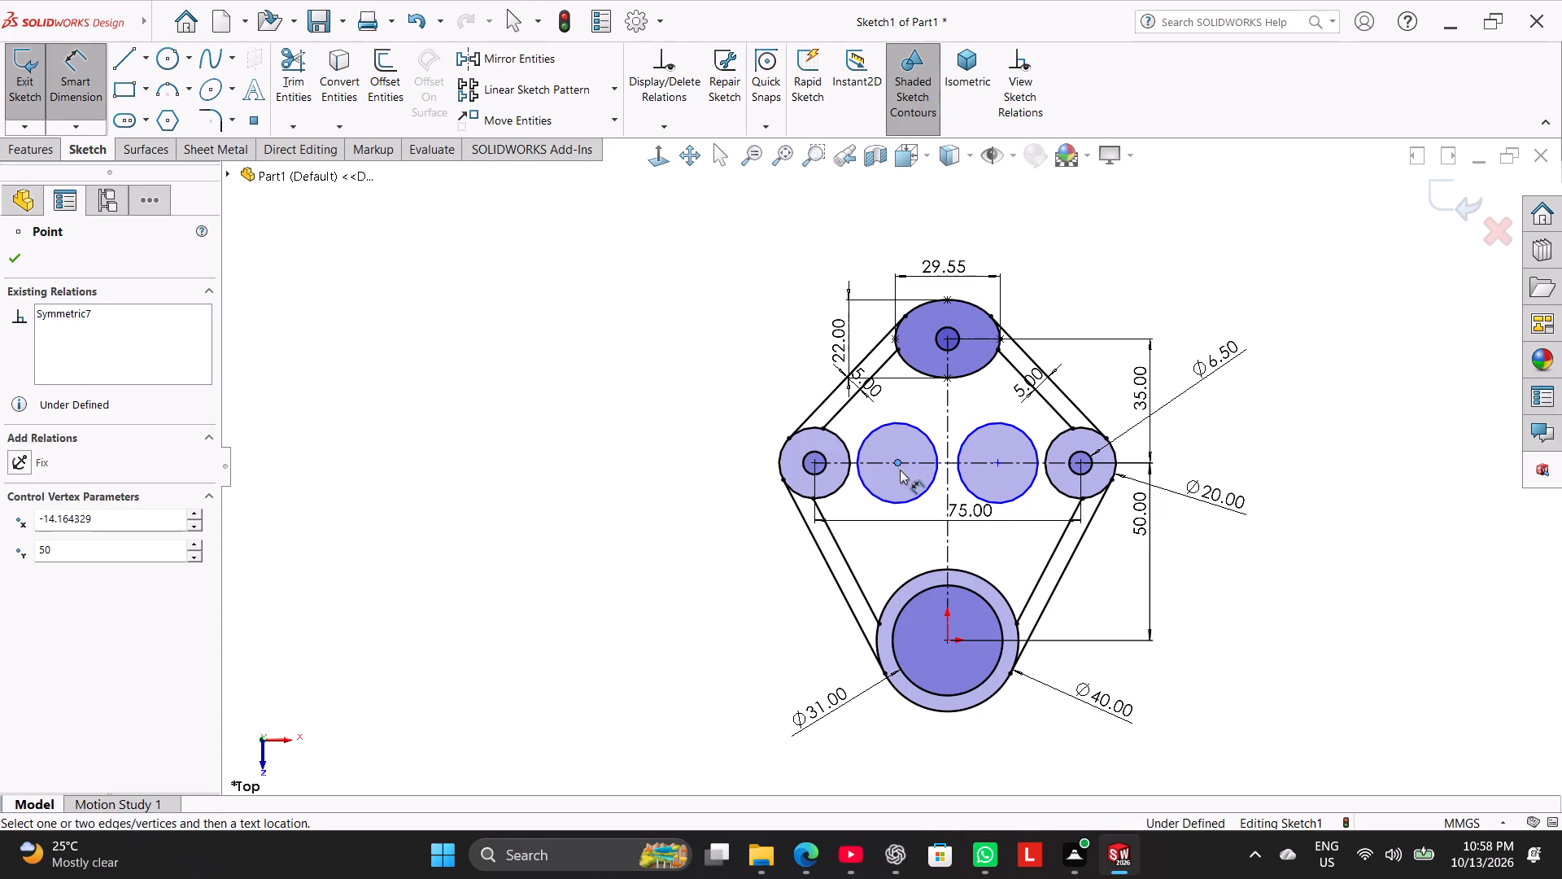
left_click_drag(998, 464, 998, 472)
left_click(948, 545)
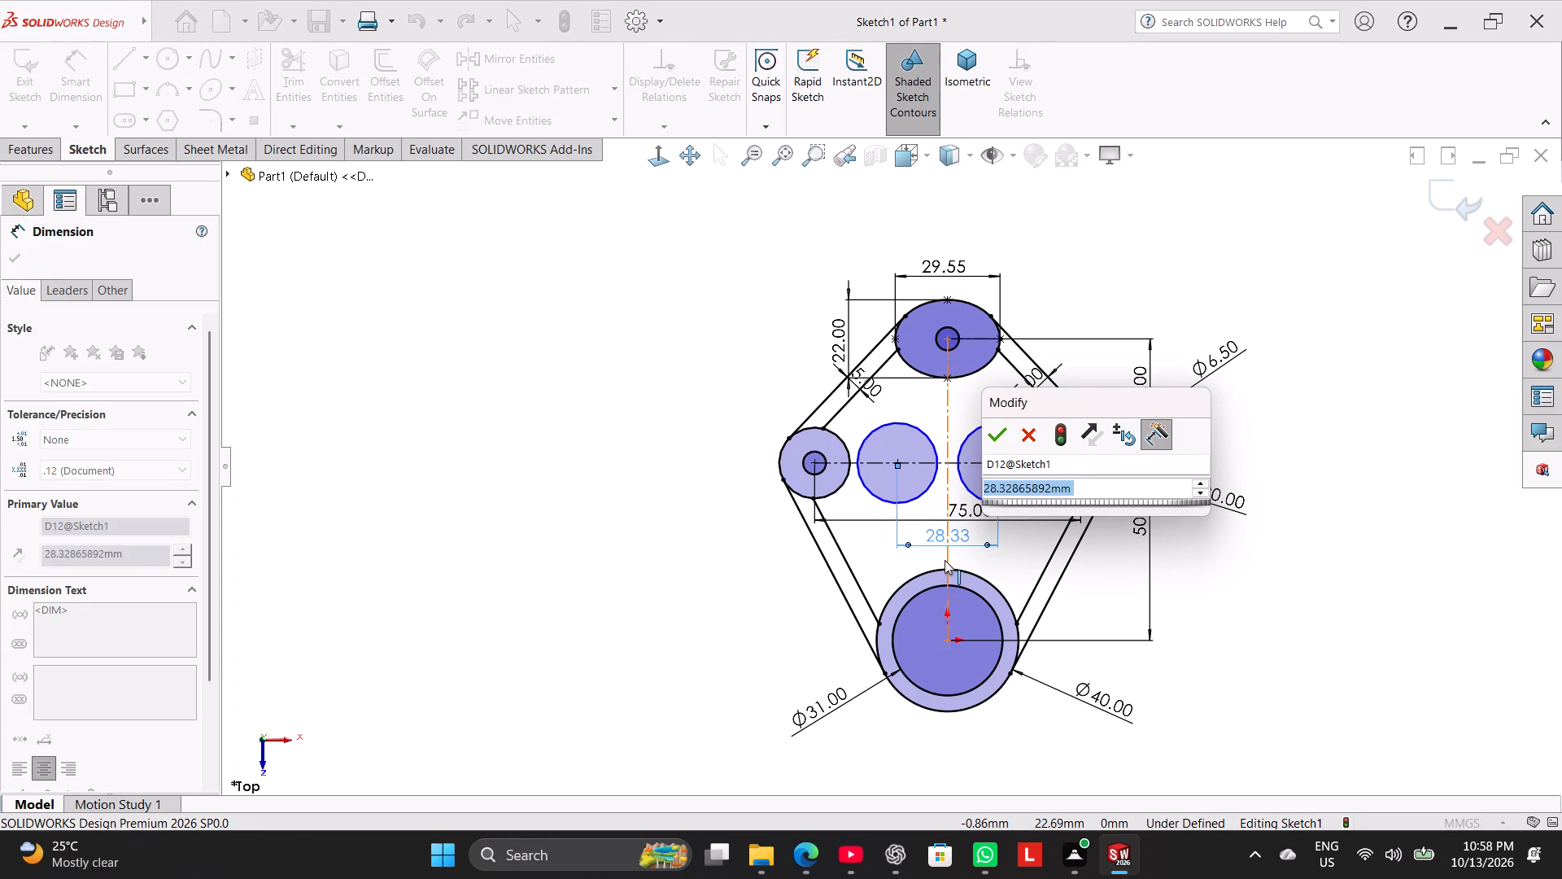
type("29")
key("Return")
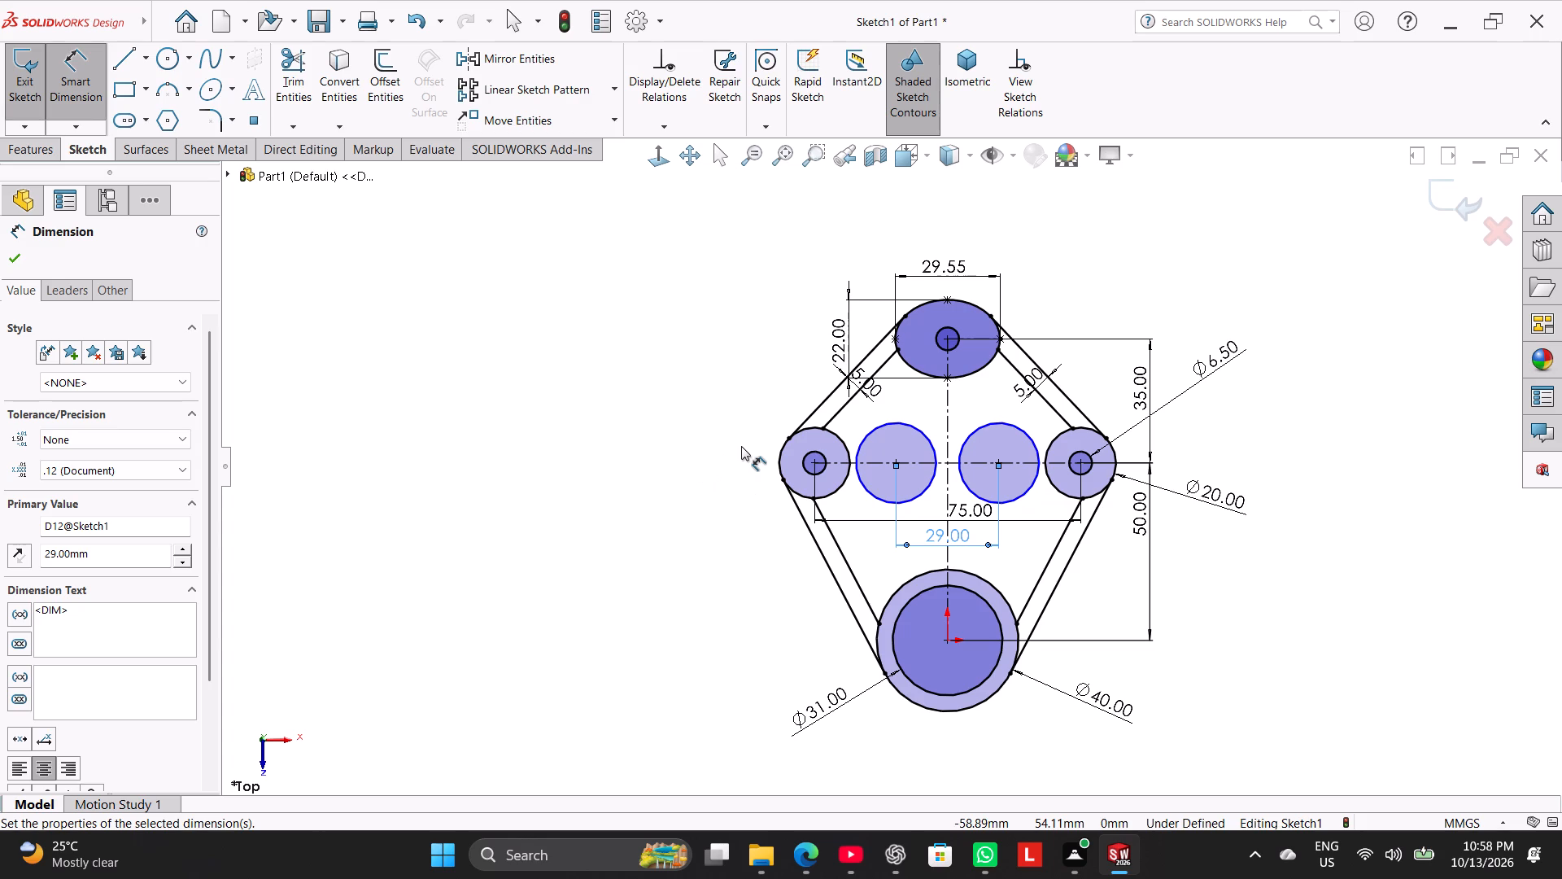
right_click(606, 479)
left_click(675, 536)
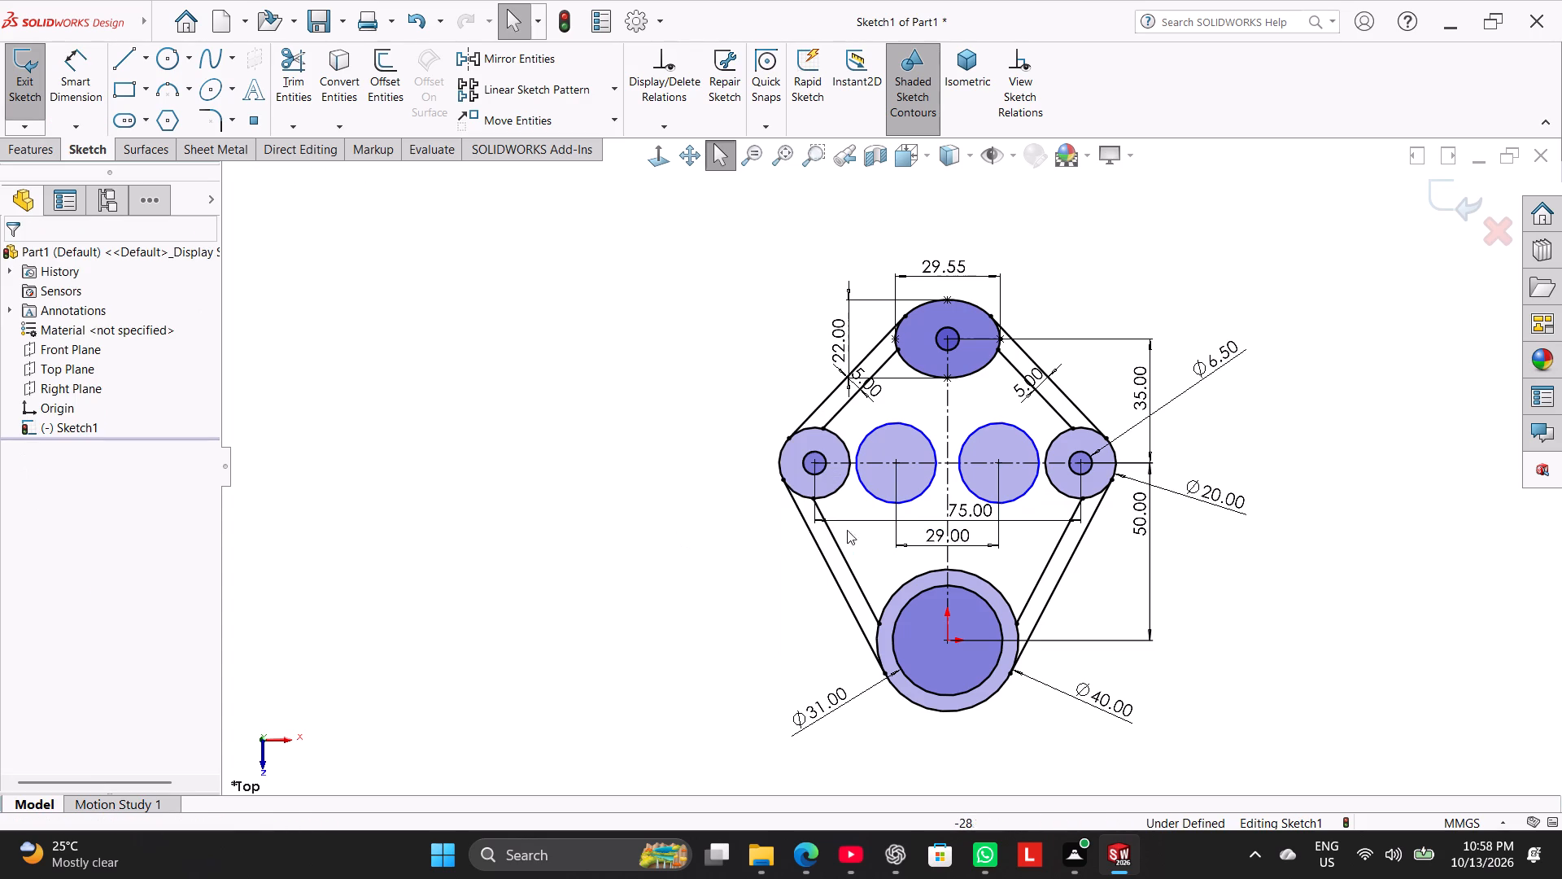
Turn on the display of sketch relations.
scroll(847, 509, "down", 3)
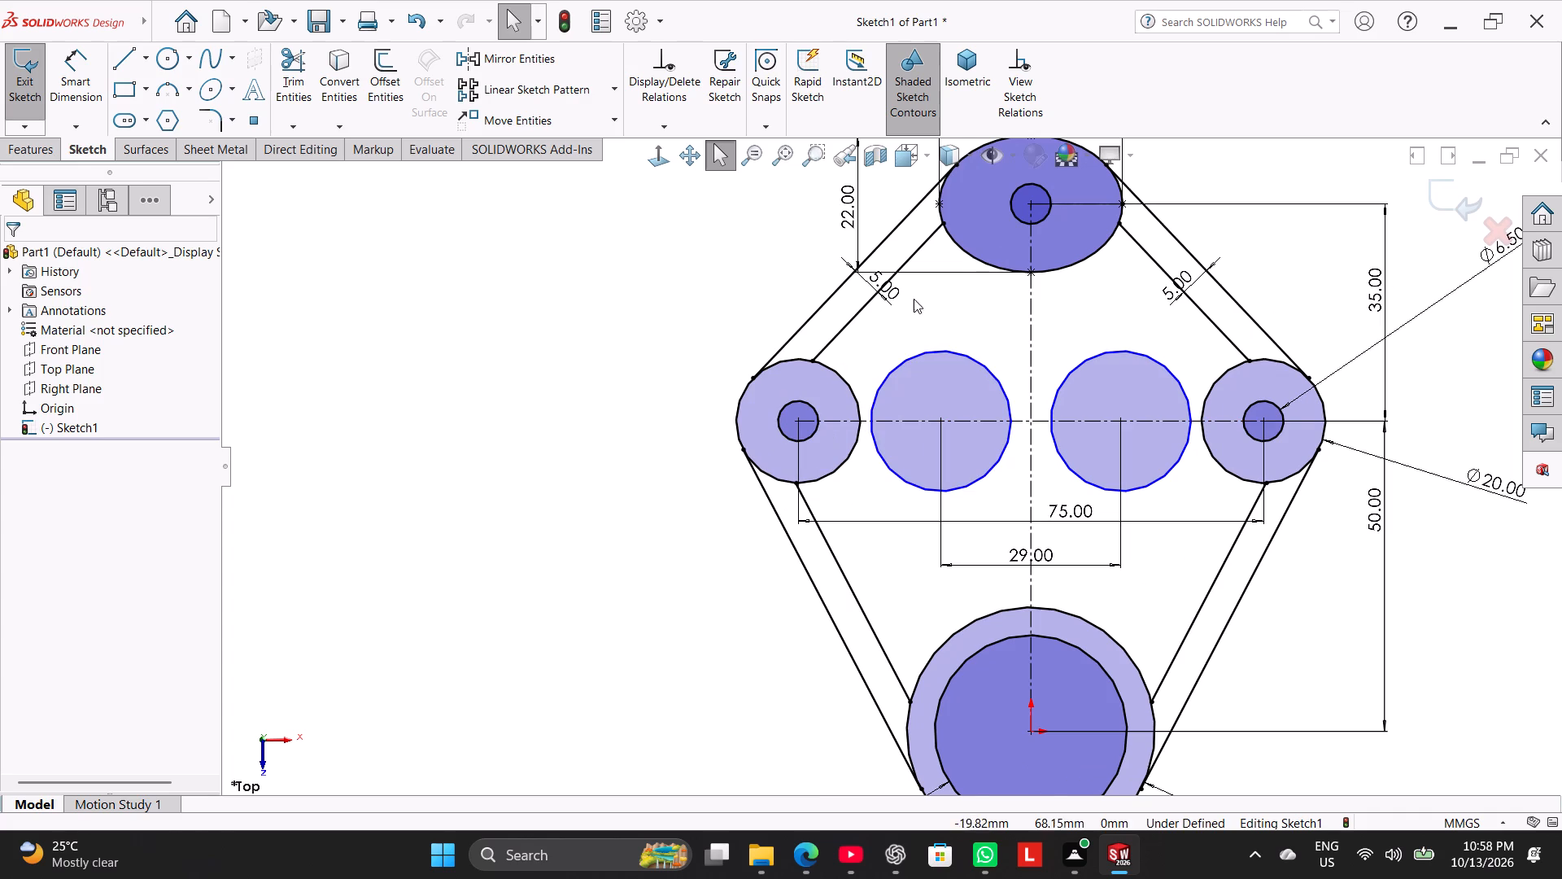
left_click(1010, 87)
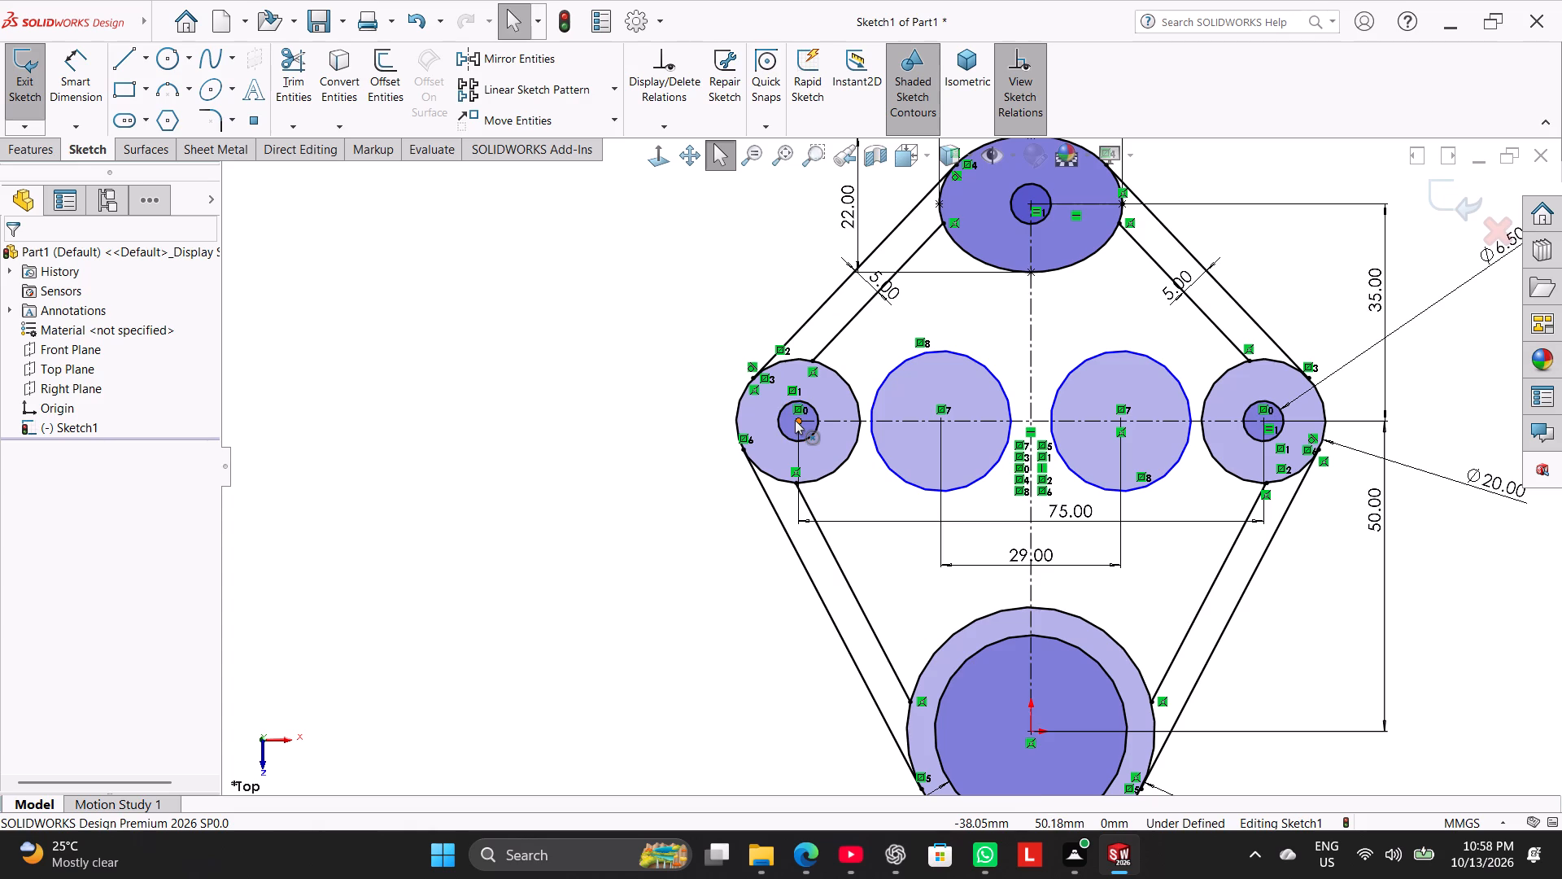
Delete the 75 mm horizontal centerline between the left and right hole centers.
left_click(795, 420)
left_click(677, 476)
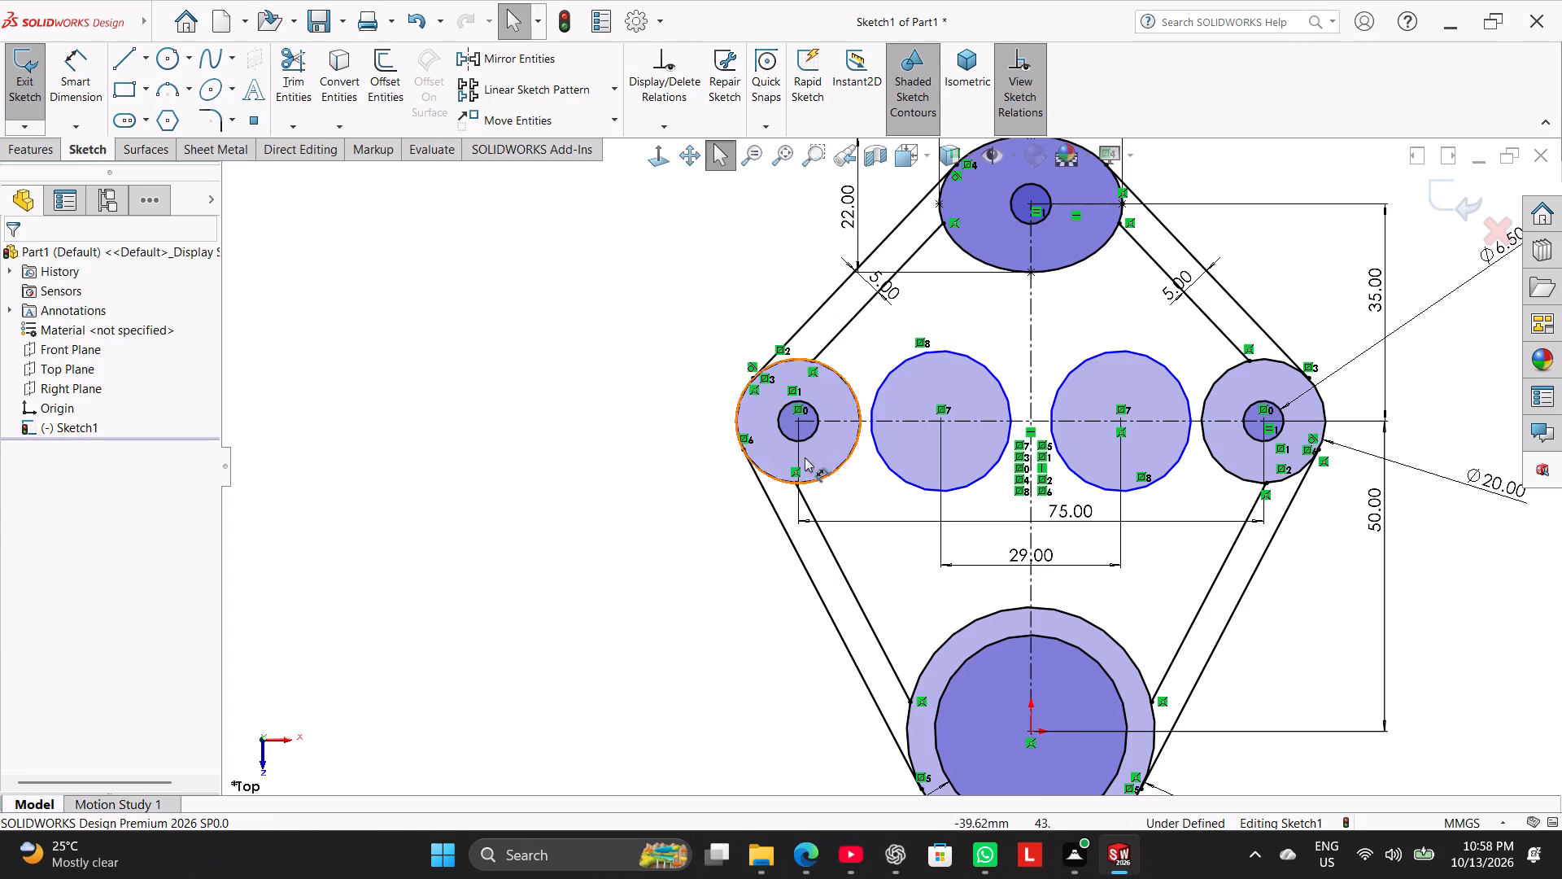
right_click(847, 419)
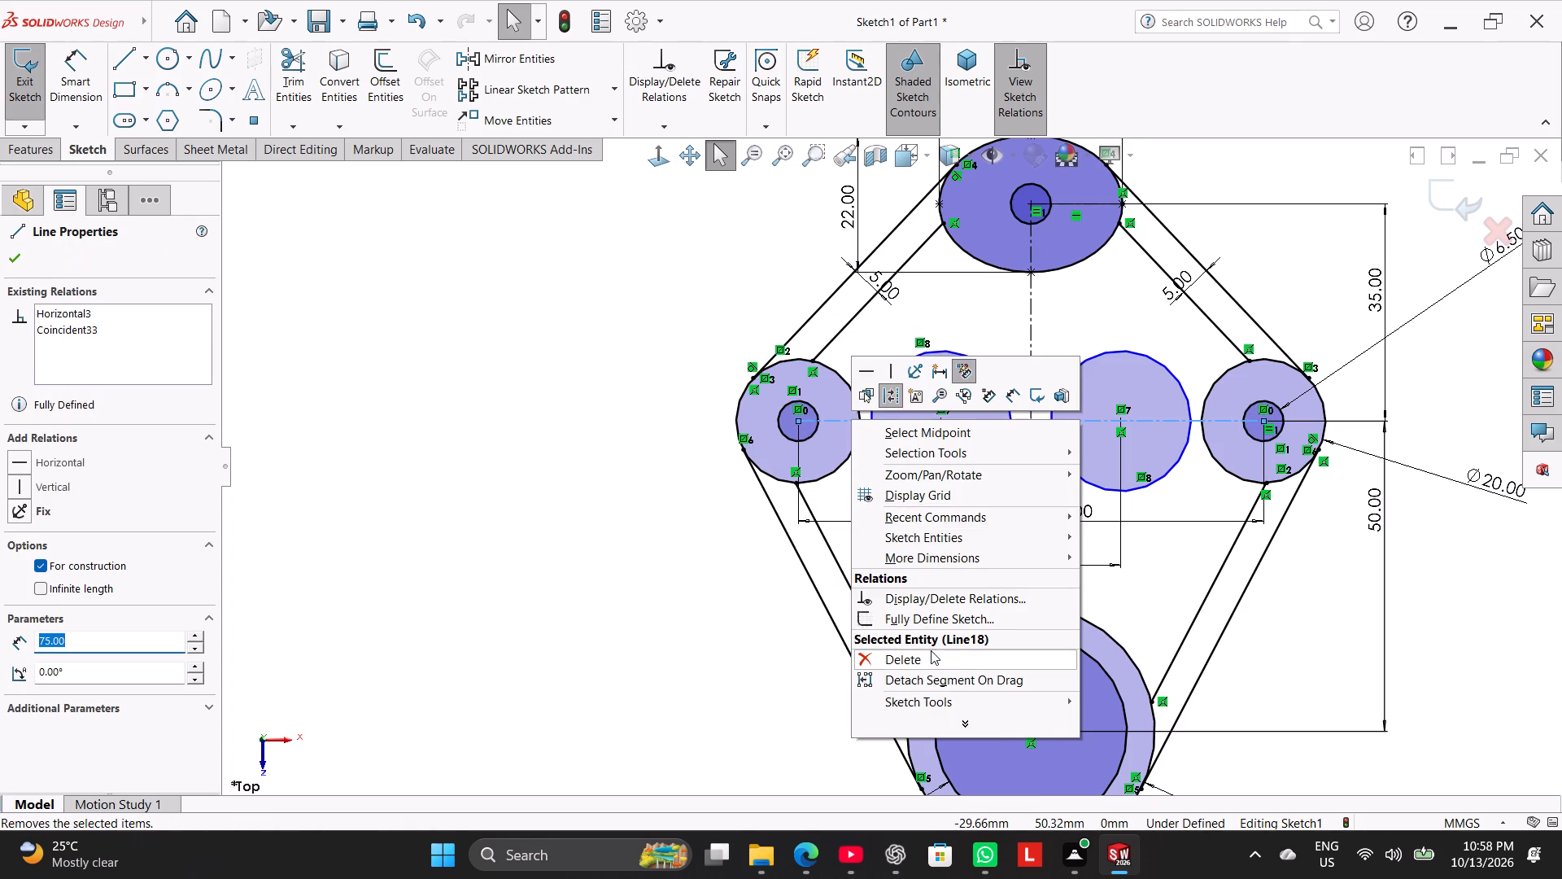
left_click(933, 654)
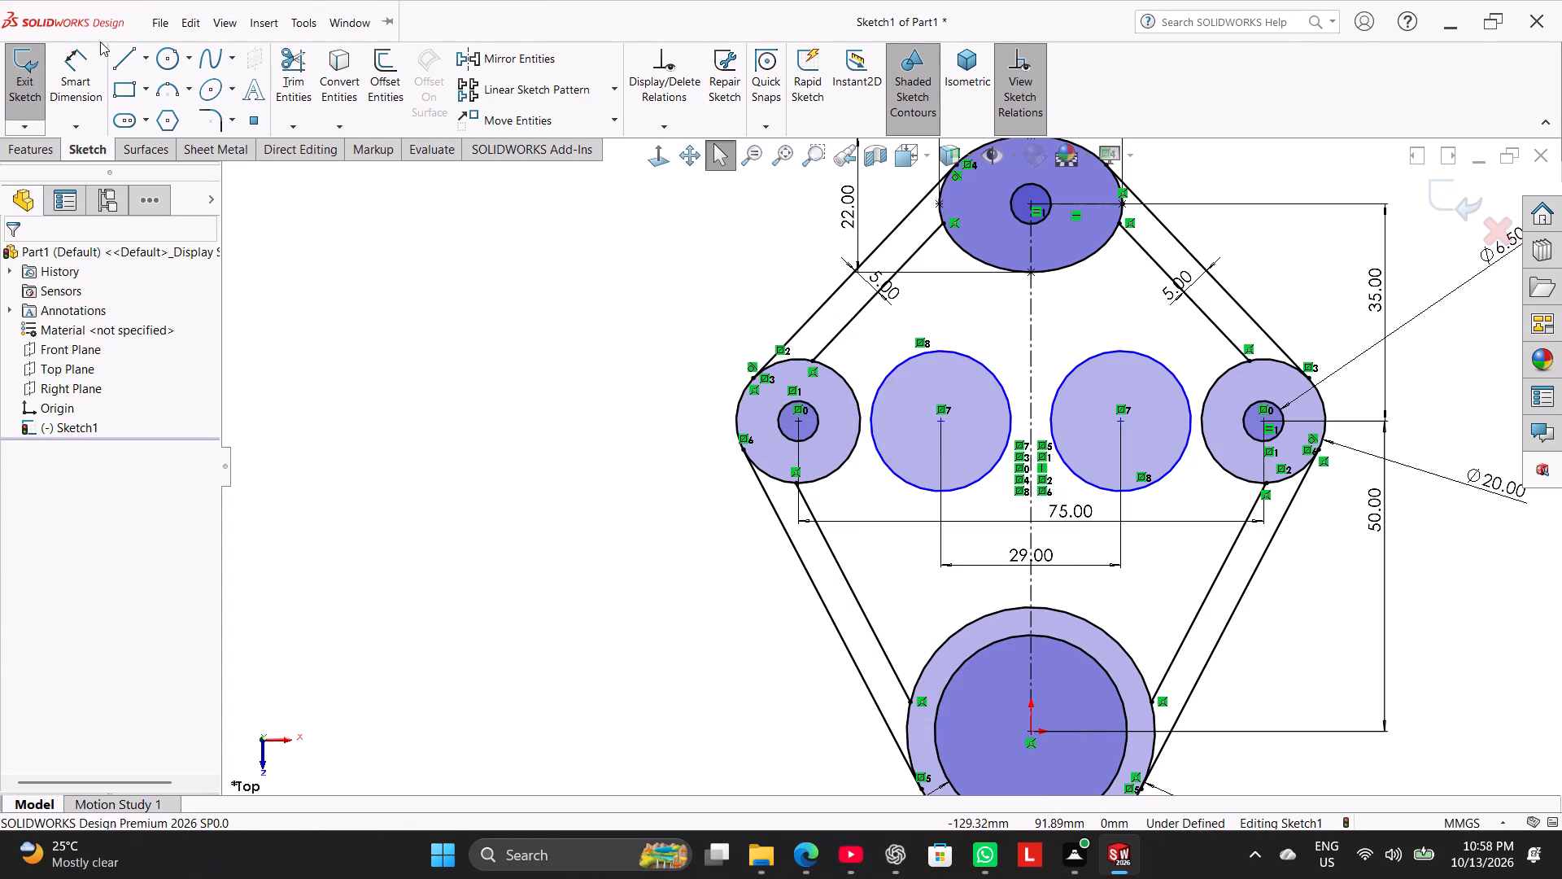
Draw a horizontal centerline connecting the centers of the two mirrored middle circles.
left_click(146, 60)
left_click(153, 105)
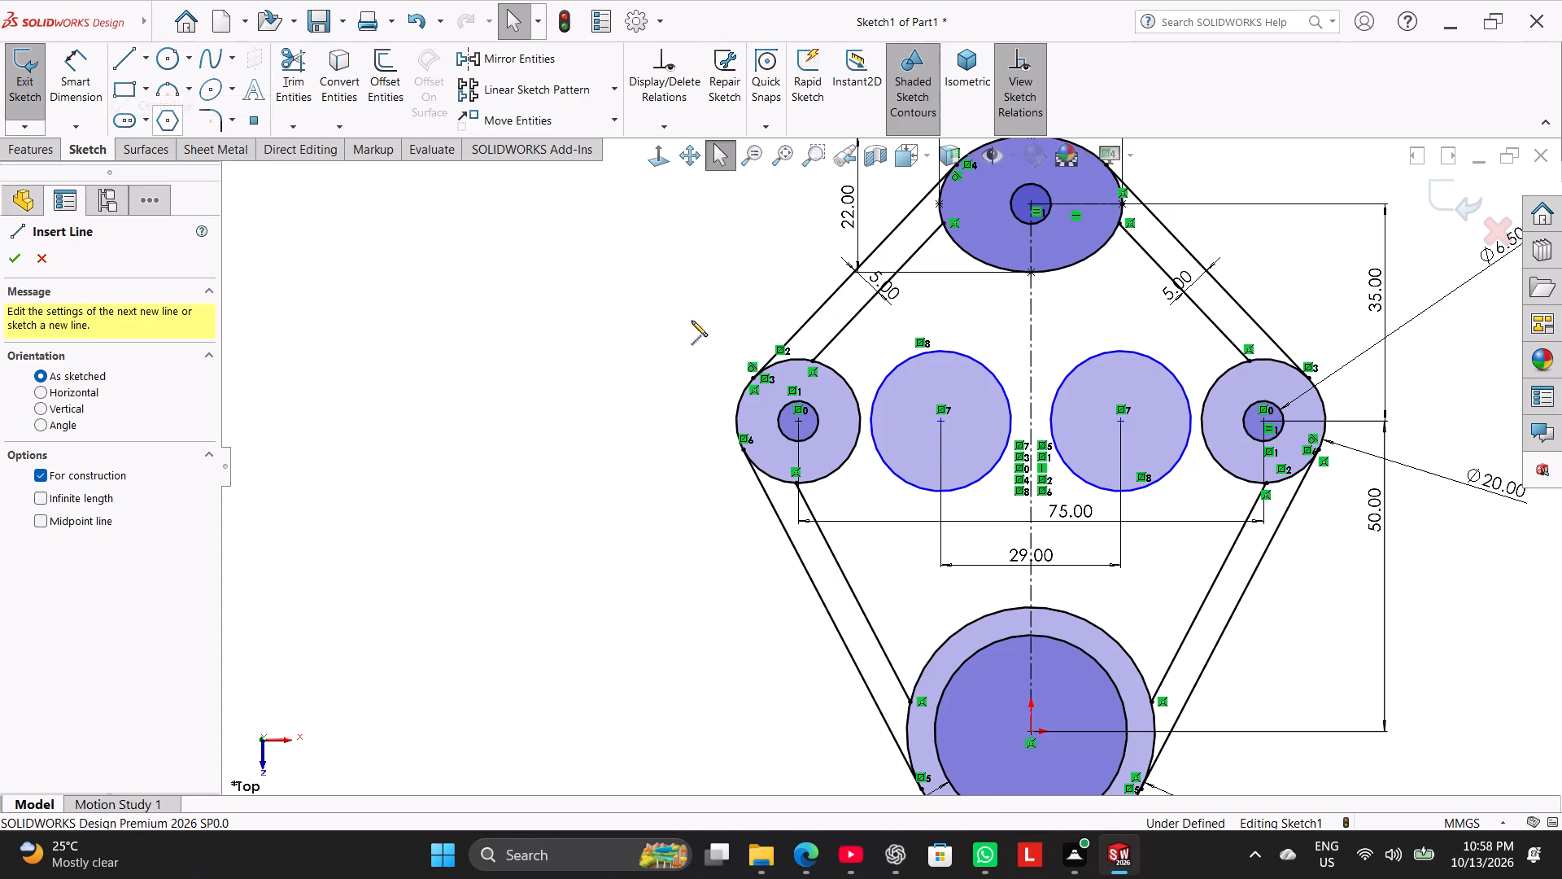
left_click(940, 417)
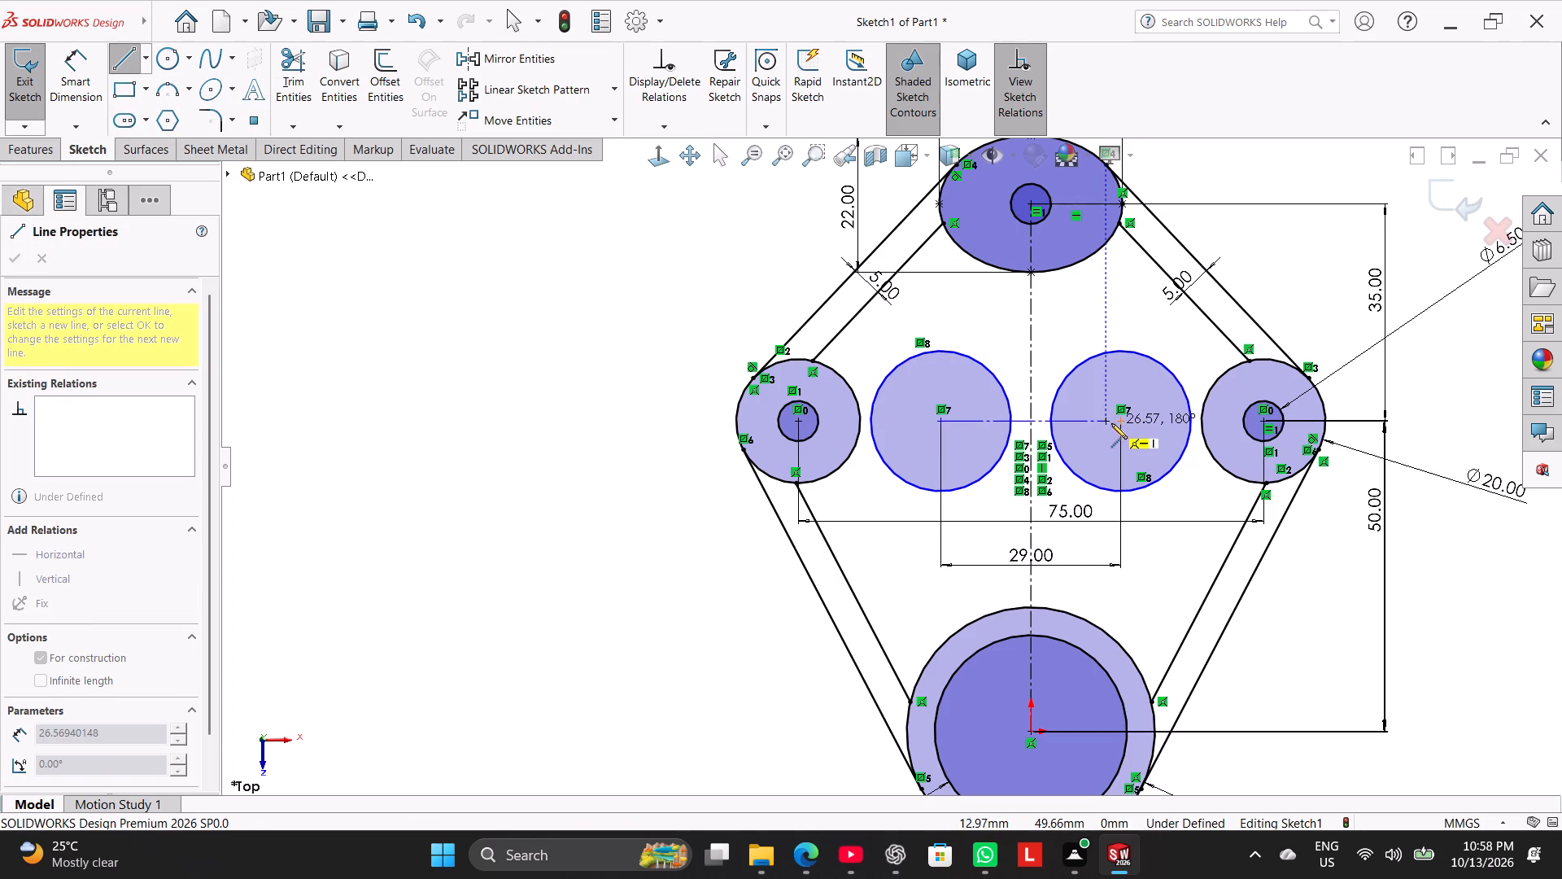
left_click(1123, 422)
right_click(576, 461)
left_click(614, 473)
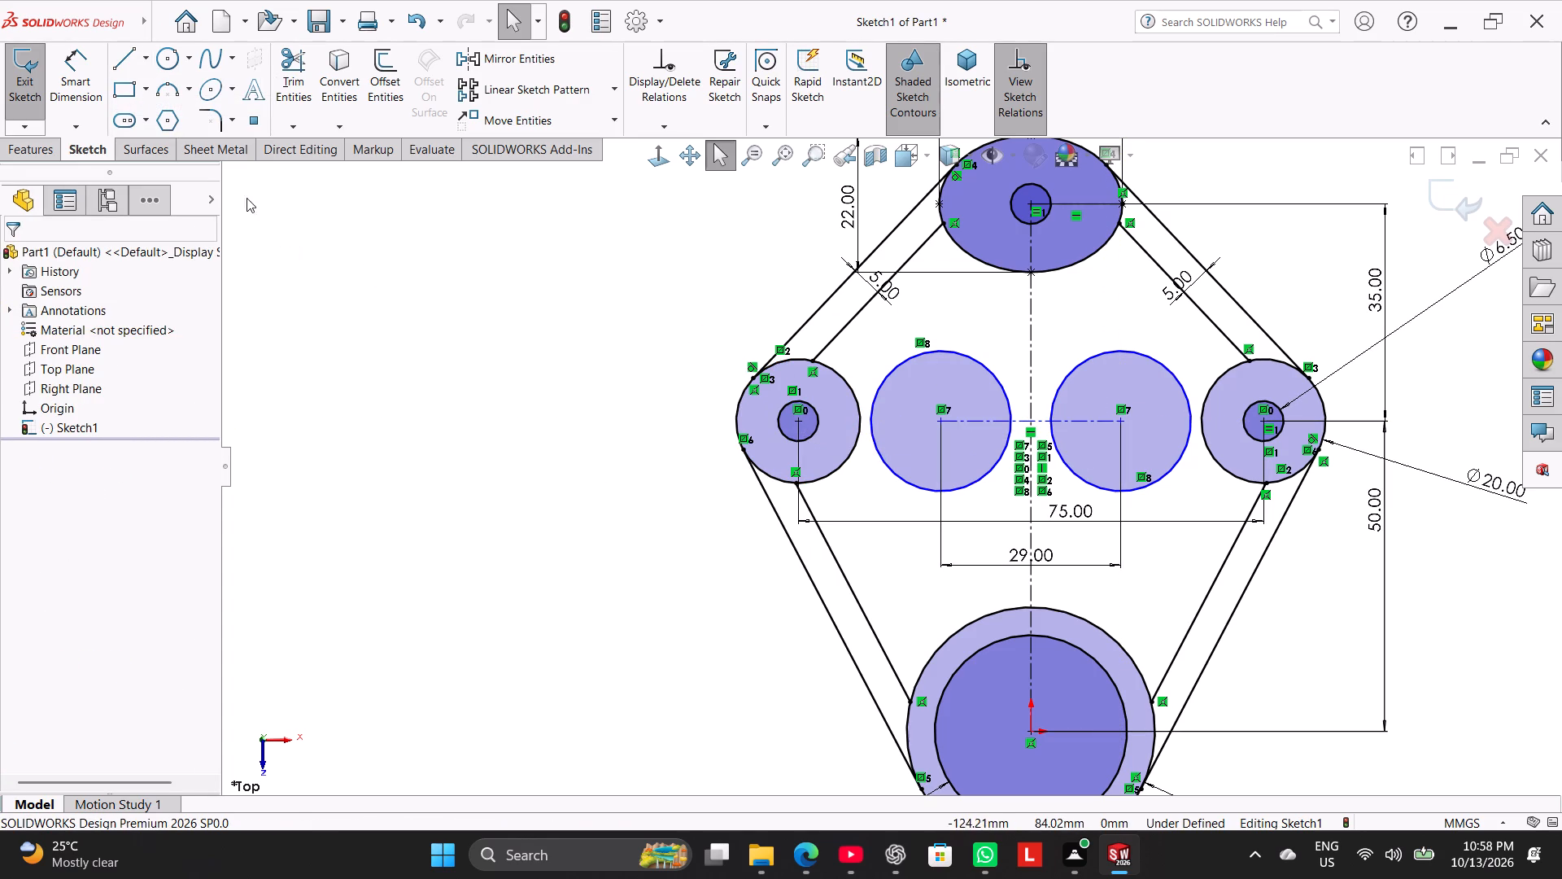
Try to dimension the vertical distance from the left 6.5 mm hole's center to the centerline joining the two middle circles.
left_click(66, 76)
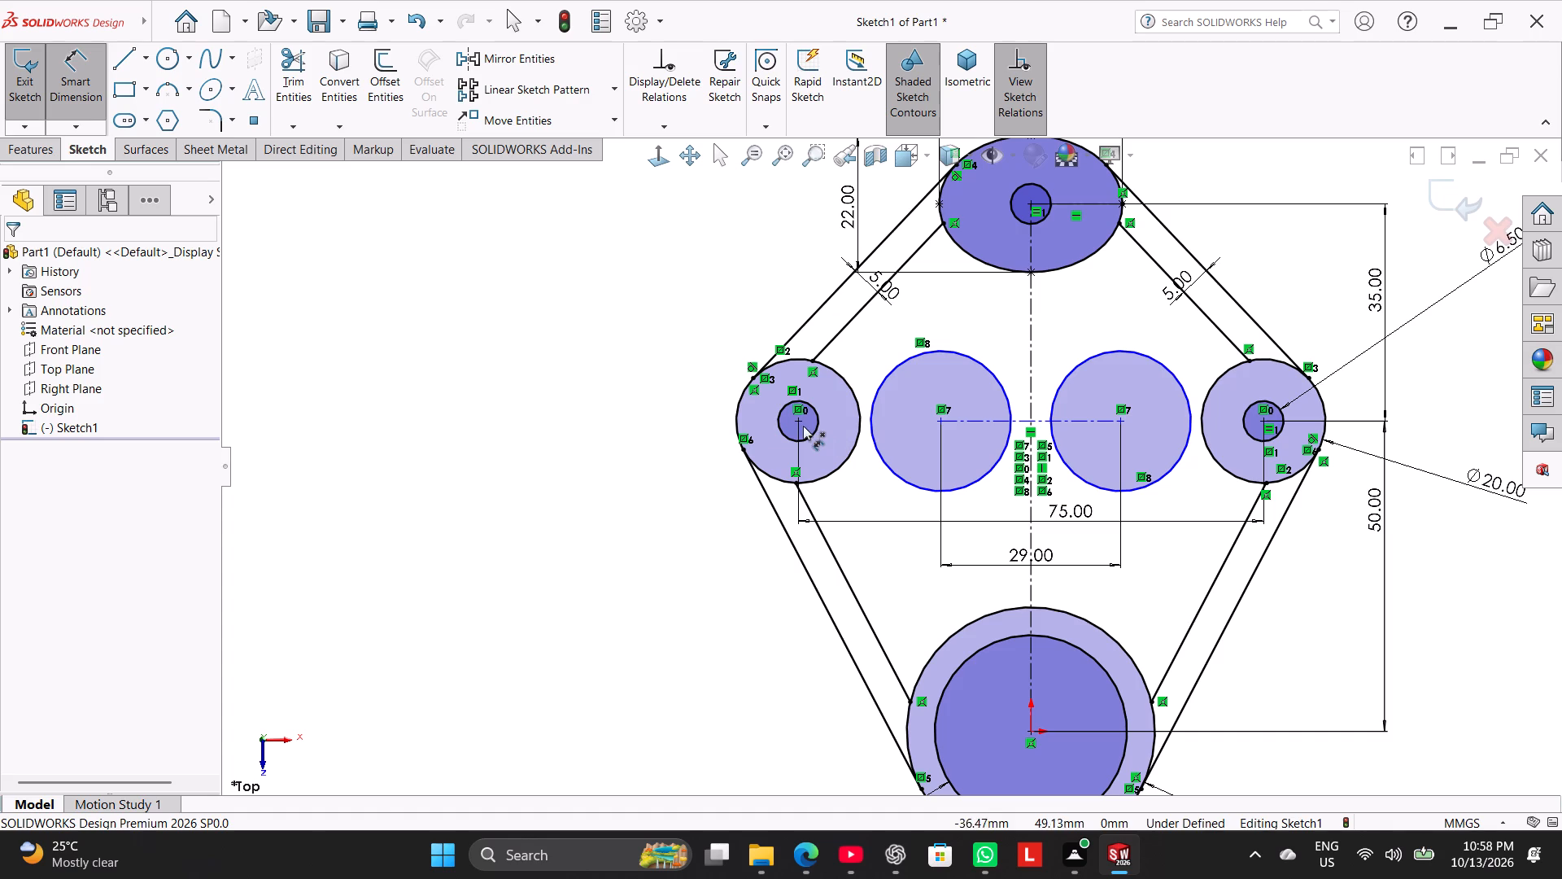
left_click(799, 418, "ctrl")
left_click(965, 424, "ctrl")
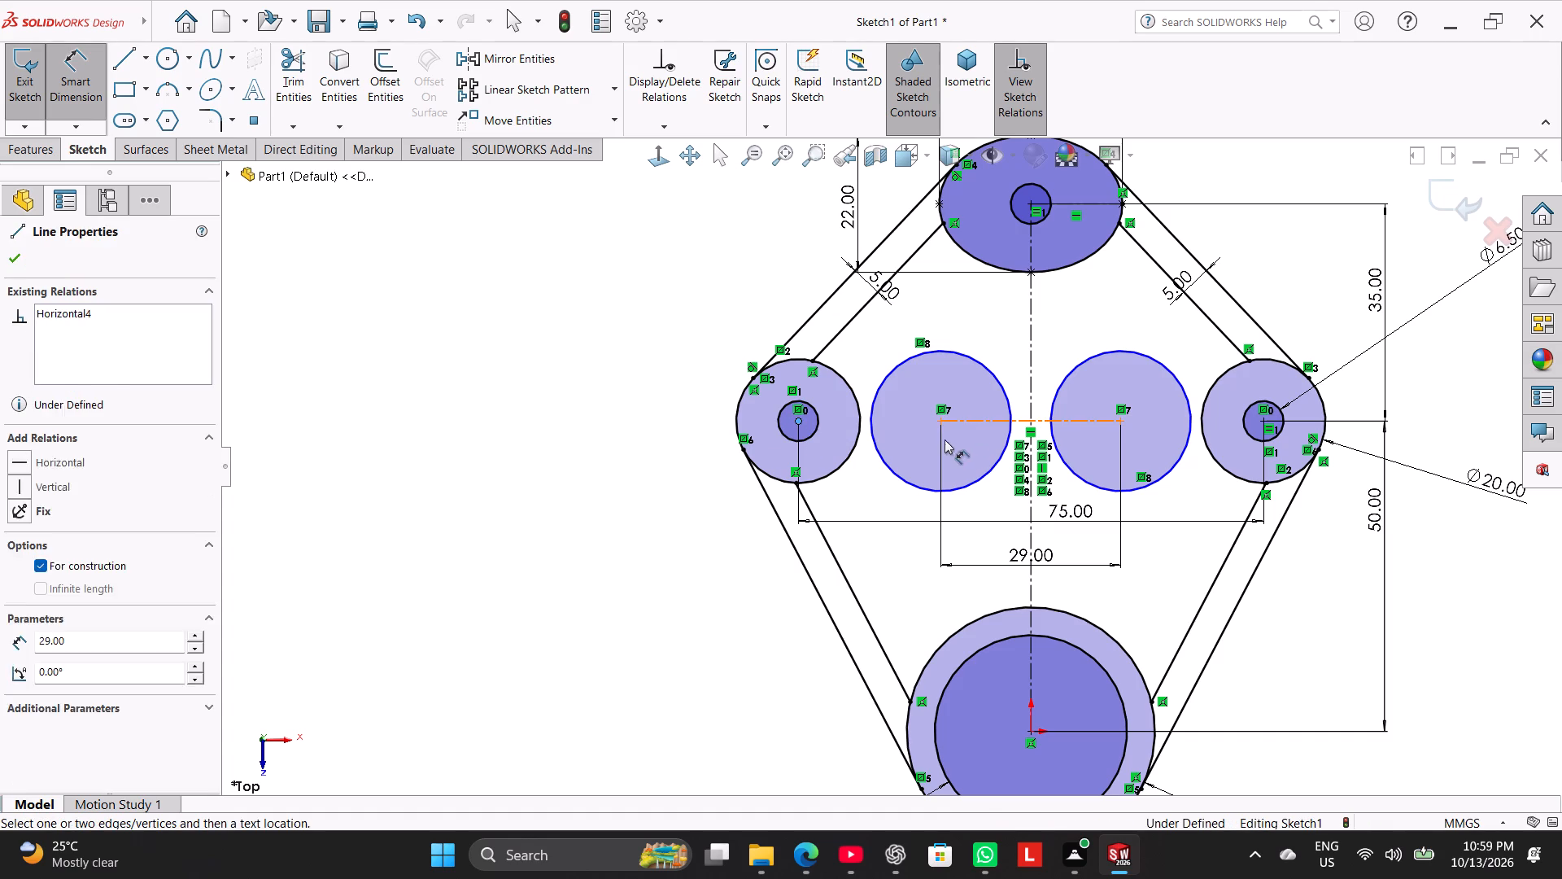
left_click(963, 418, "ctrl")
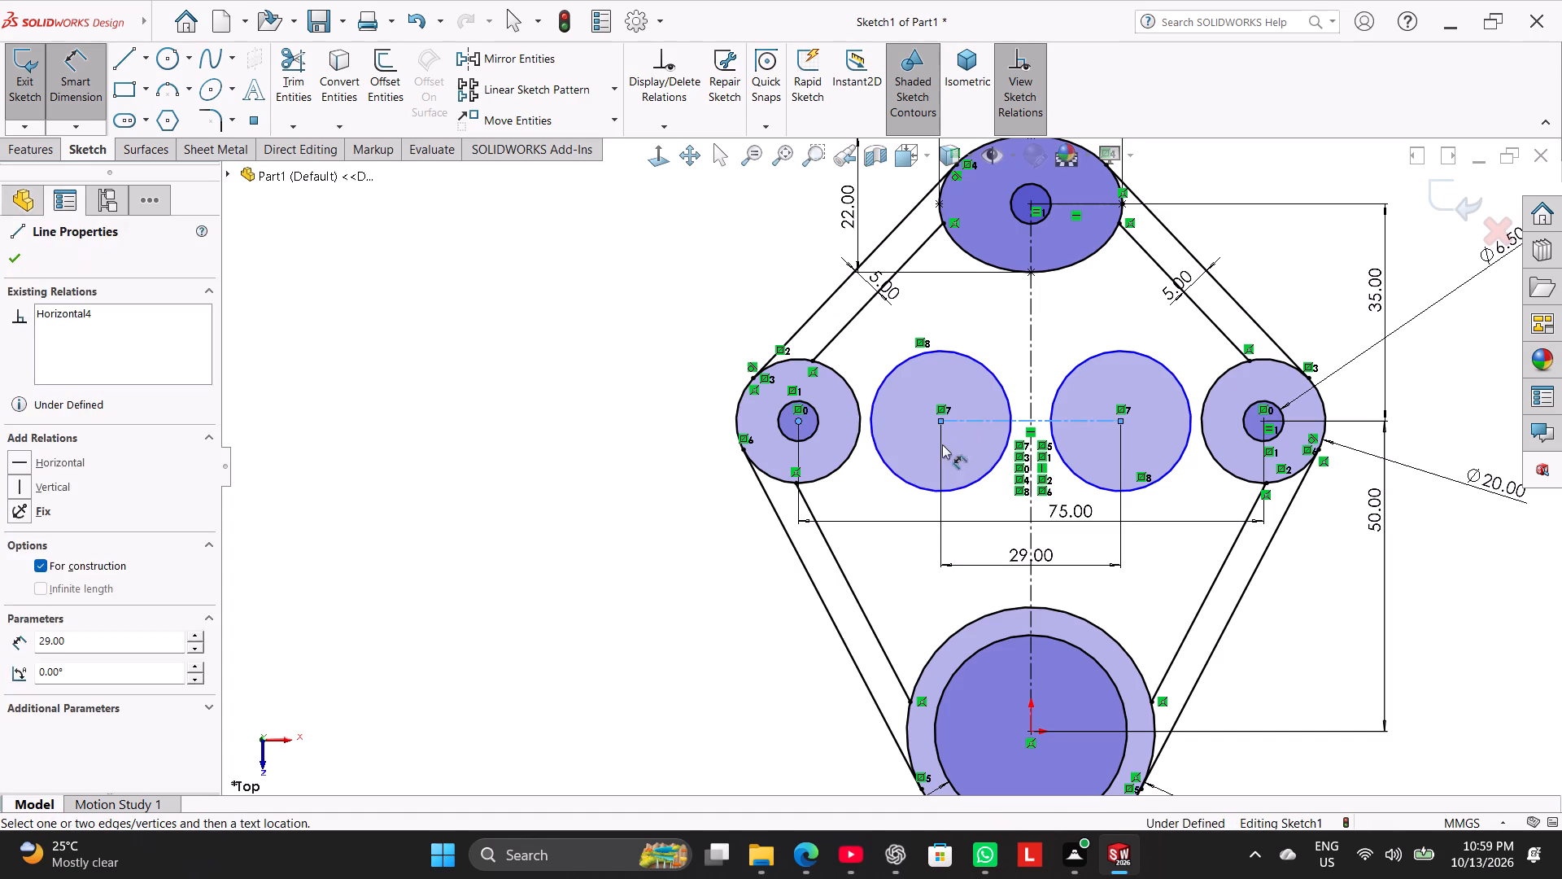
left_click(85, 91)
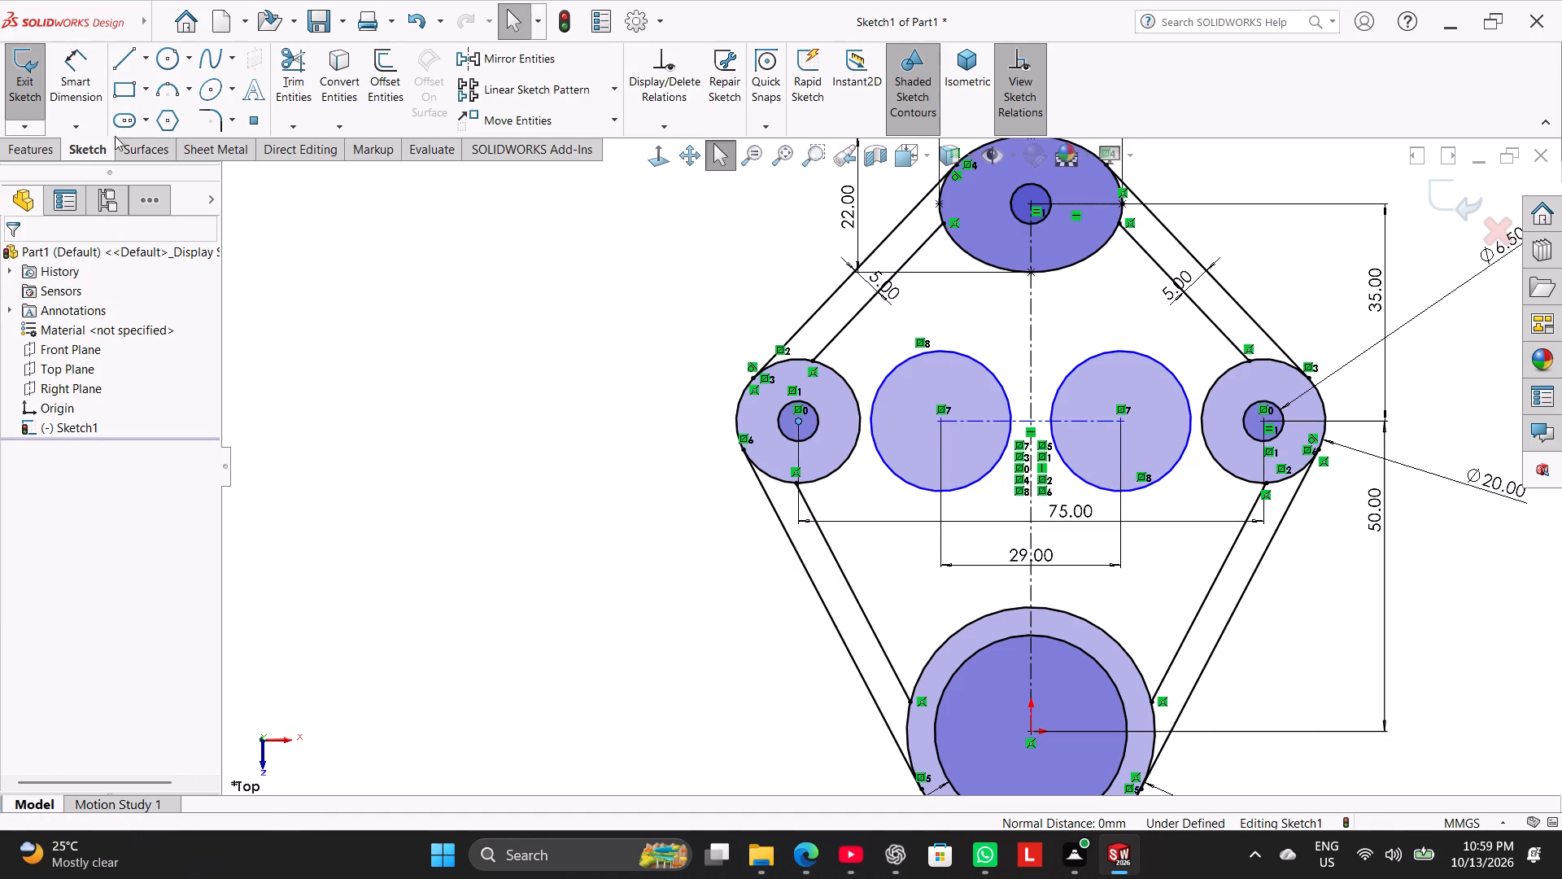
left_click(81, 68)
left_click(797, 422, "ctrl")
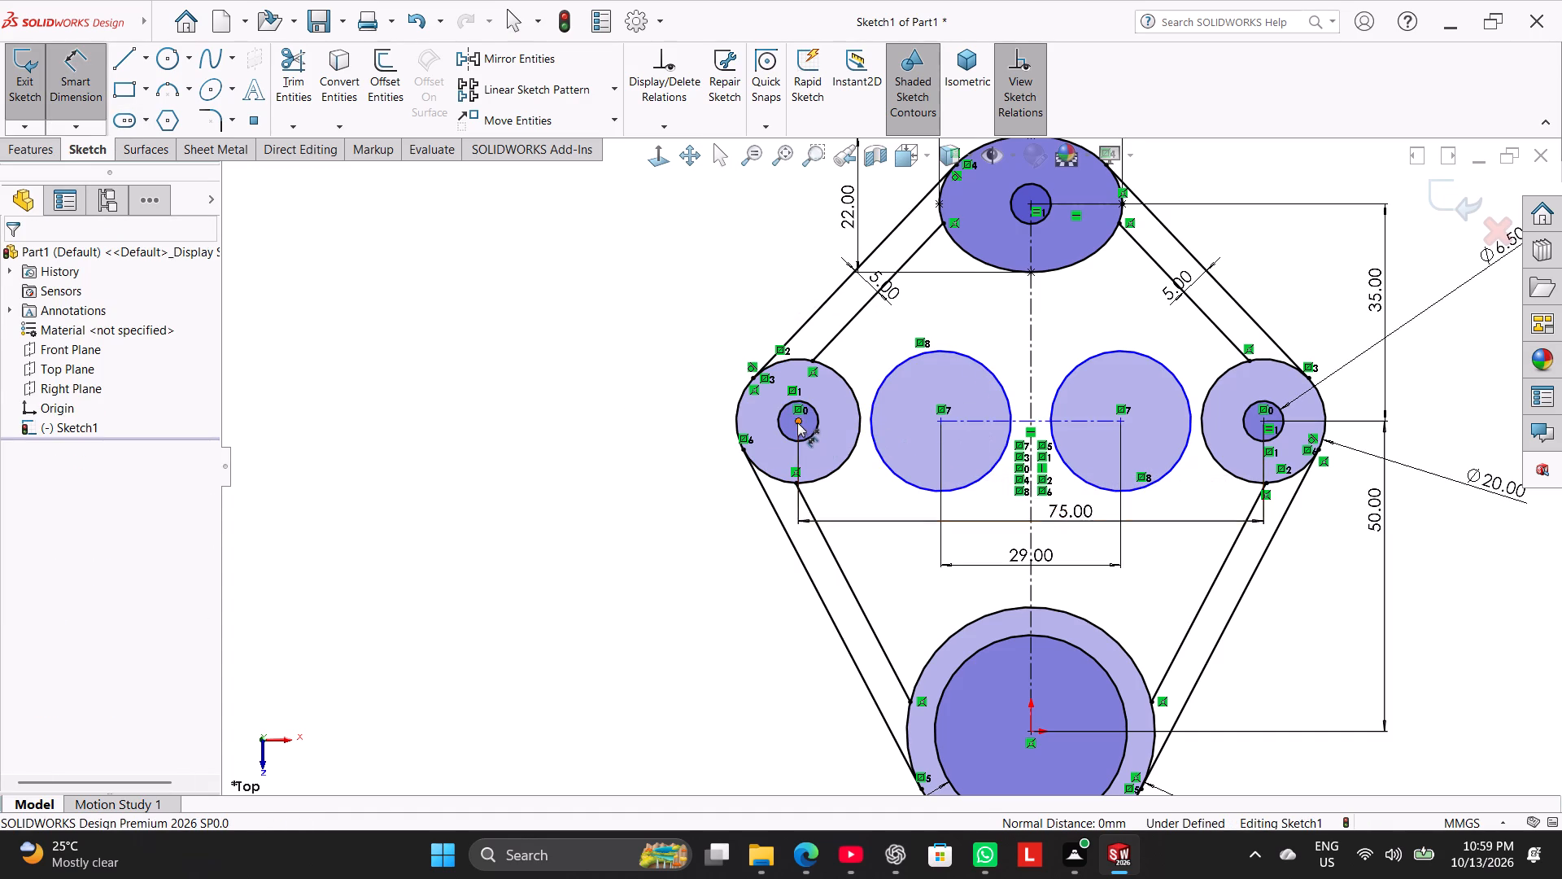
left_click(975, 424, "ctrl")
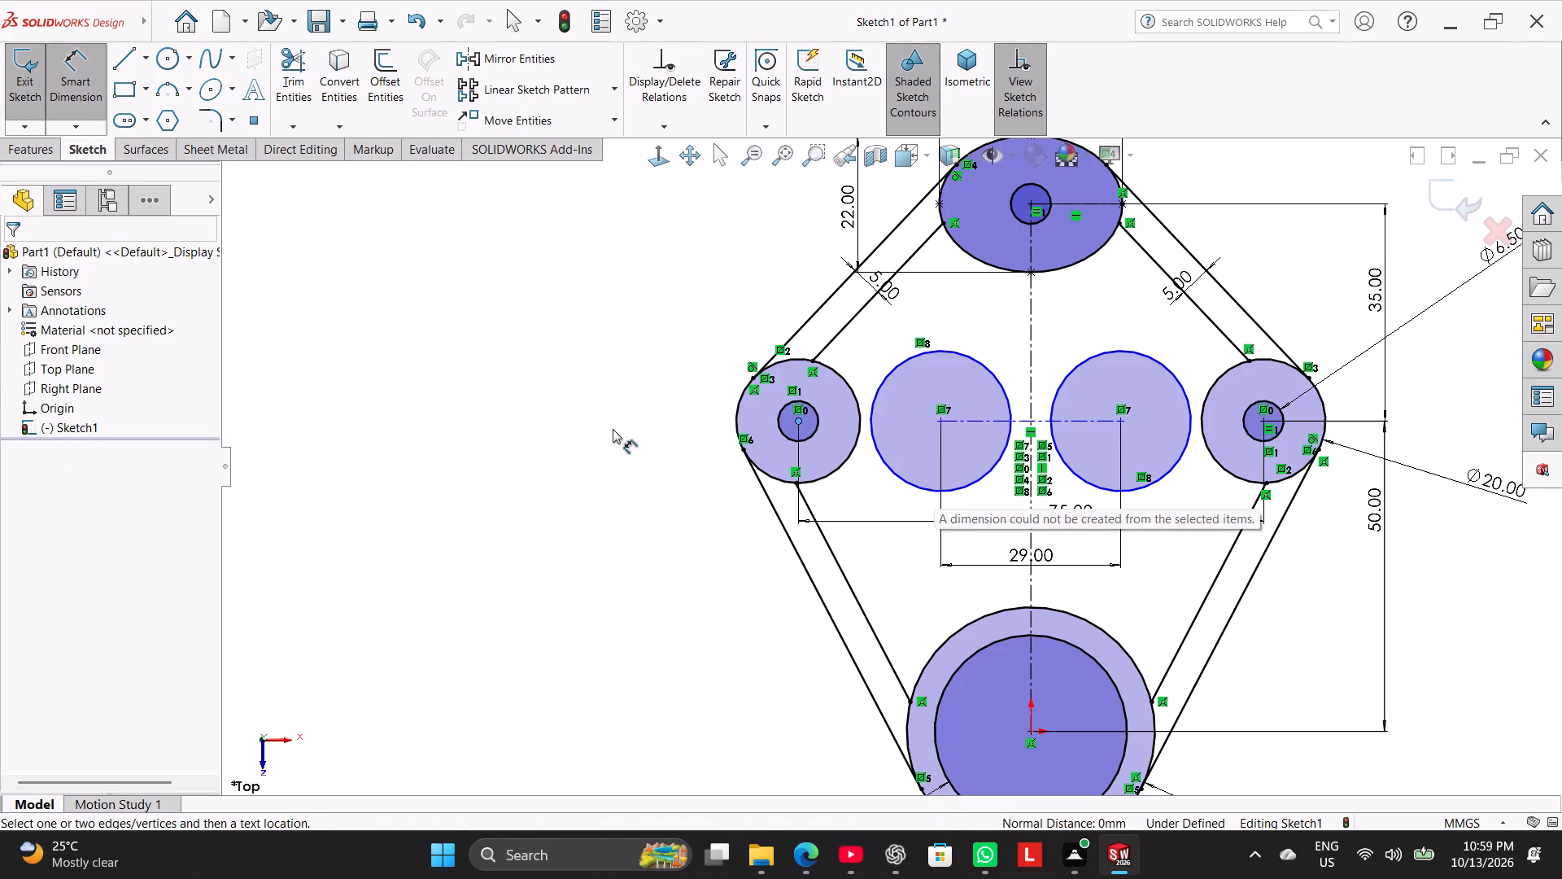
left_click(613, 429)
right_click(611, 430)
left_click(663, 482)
Shift the middle circles' centerline above the side hole centers and dimension its vertical offset from the left hole center as 1 mm.
left_click_drag(984, 425, 994, 402)
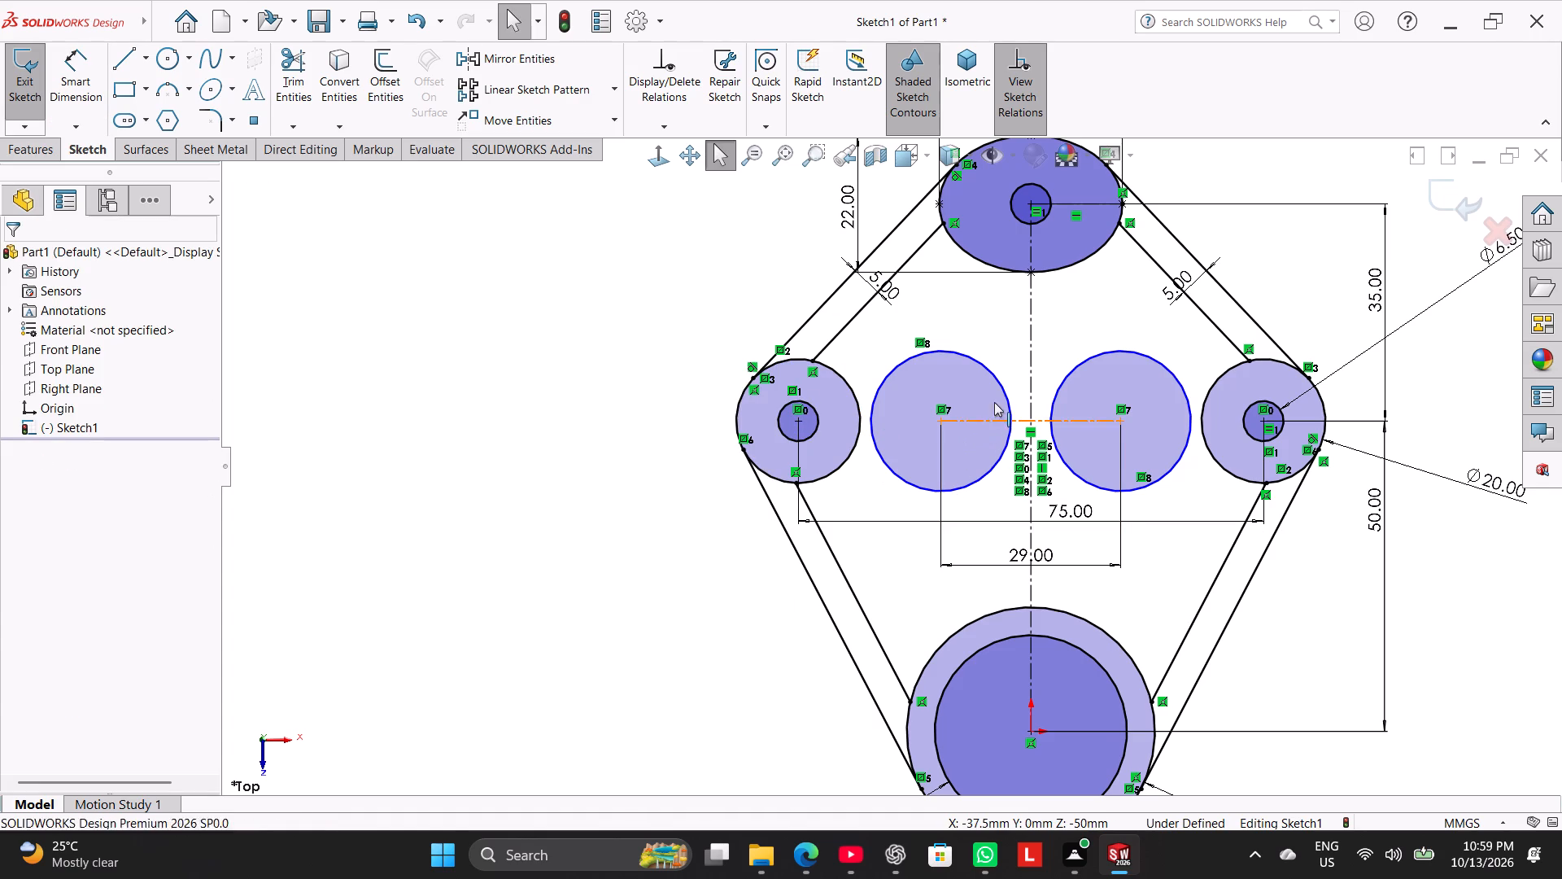
left_click_drag(994, 402, 994, 387)
left_click(85, 77)
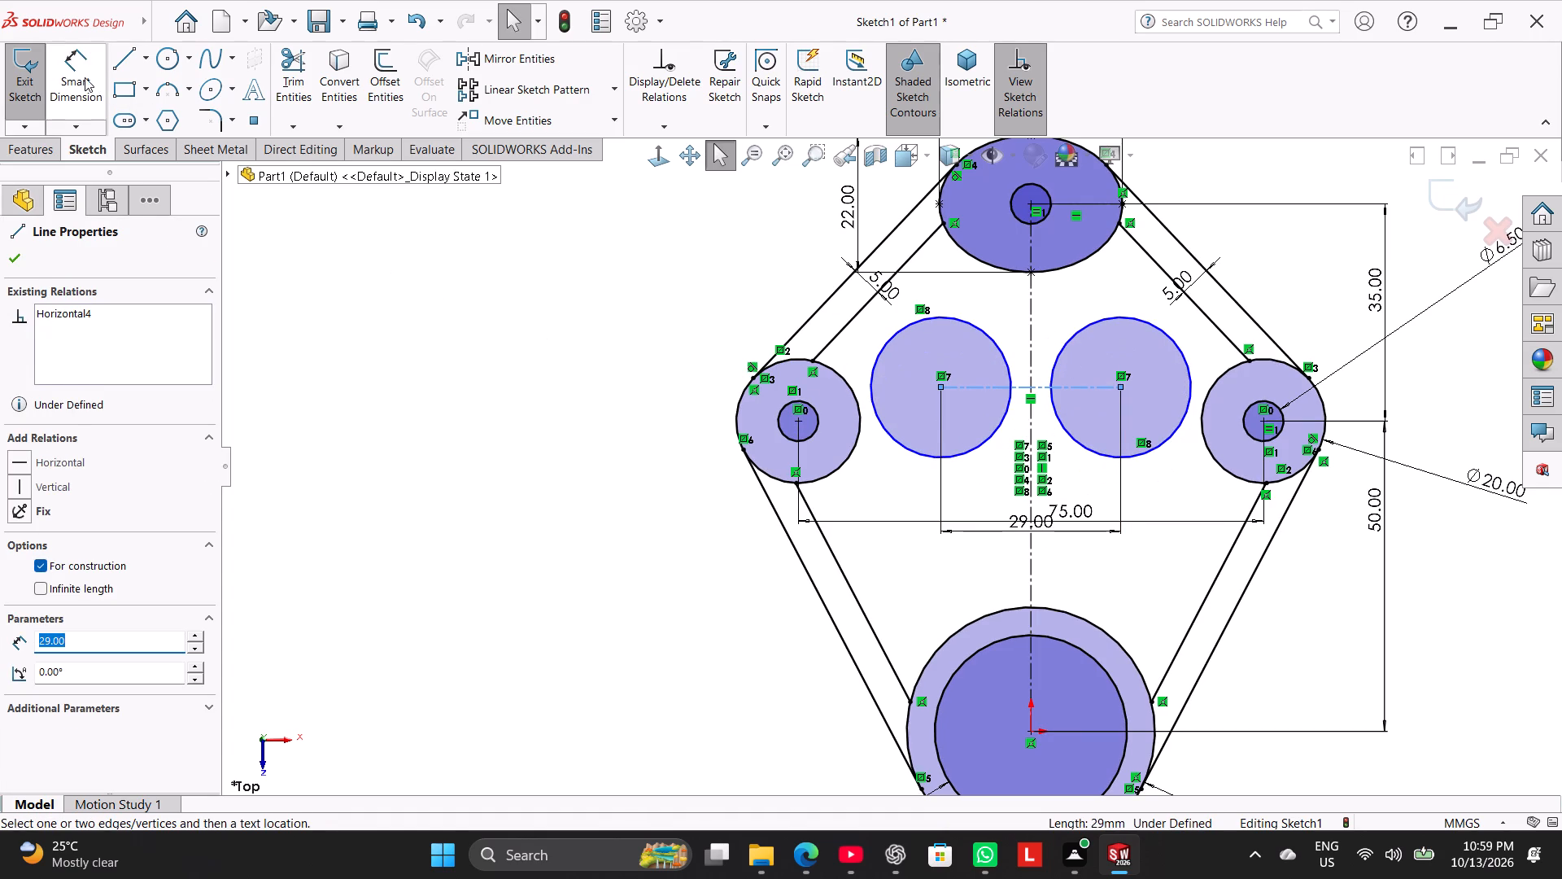
left_click(980, 386)
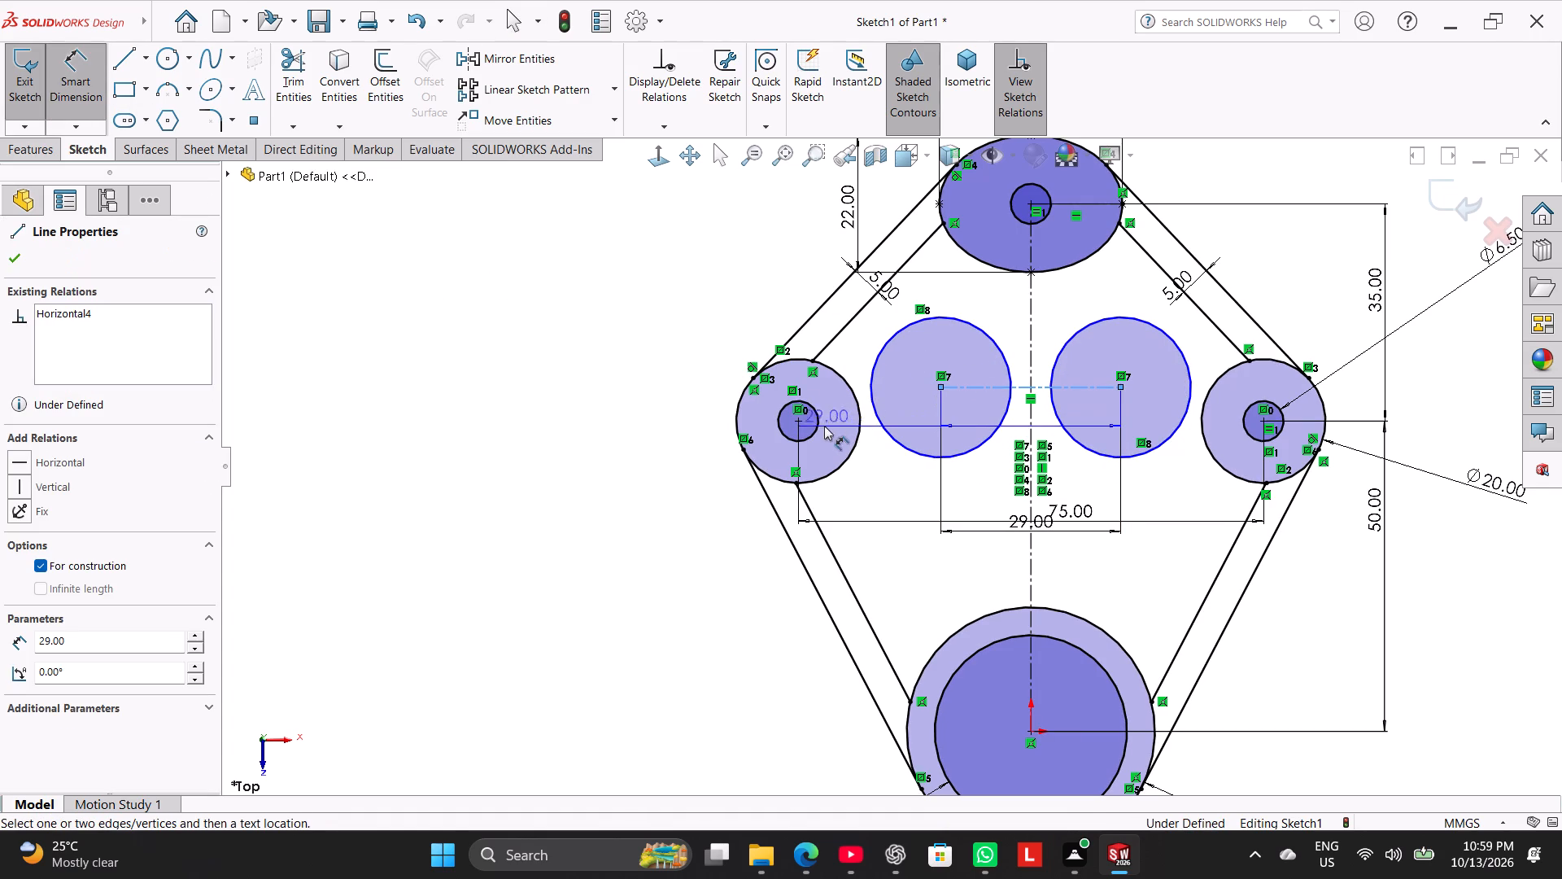
left_click(798, 422)
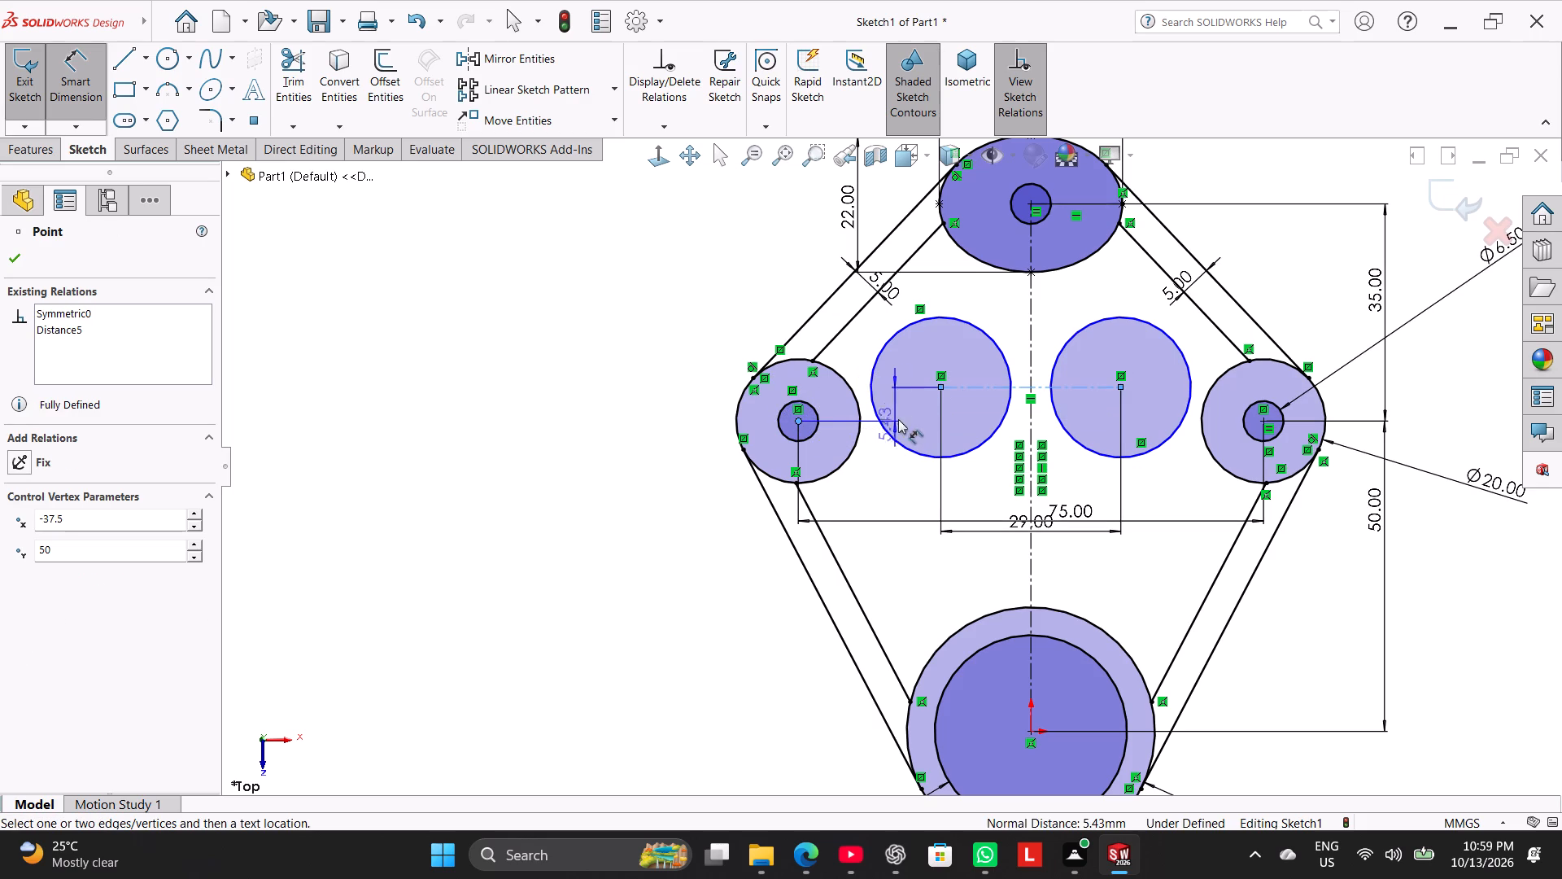
left_click(921, 400)
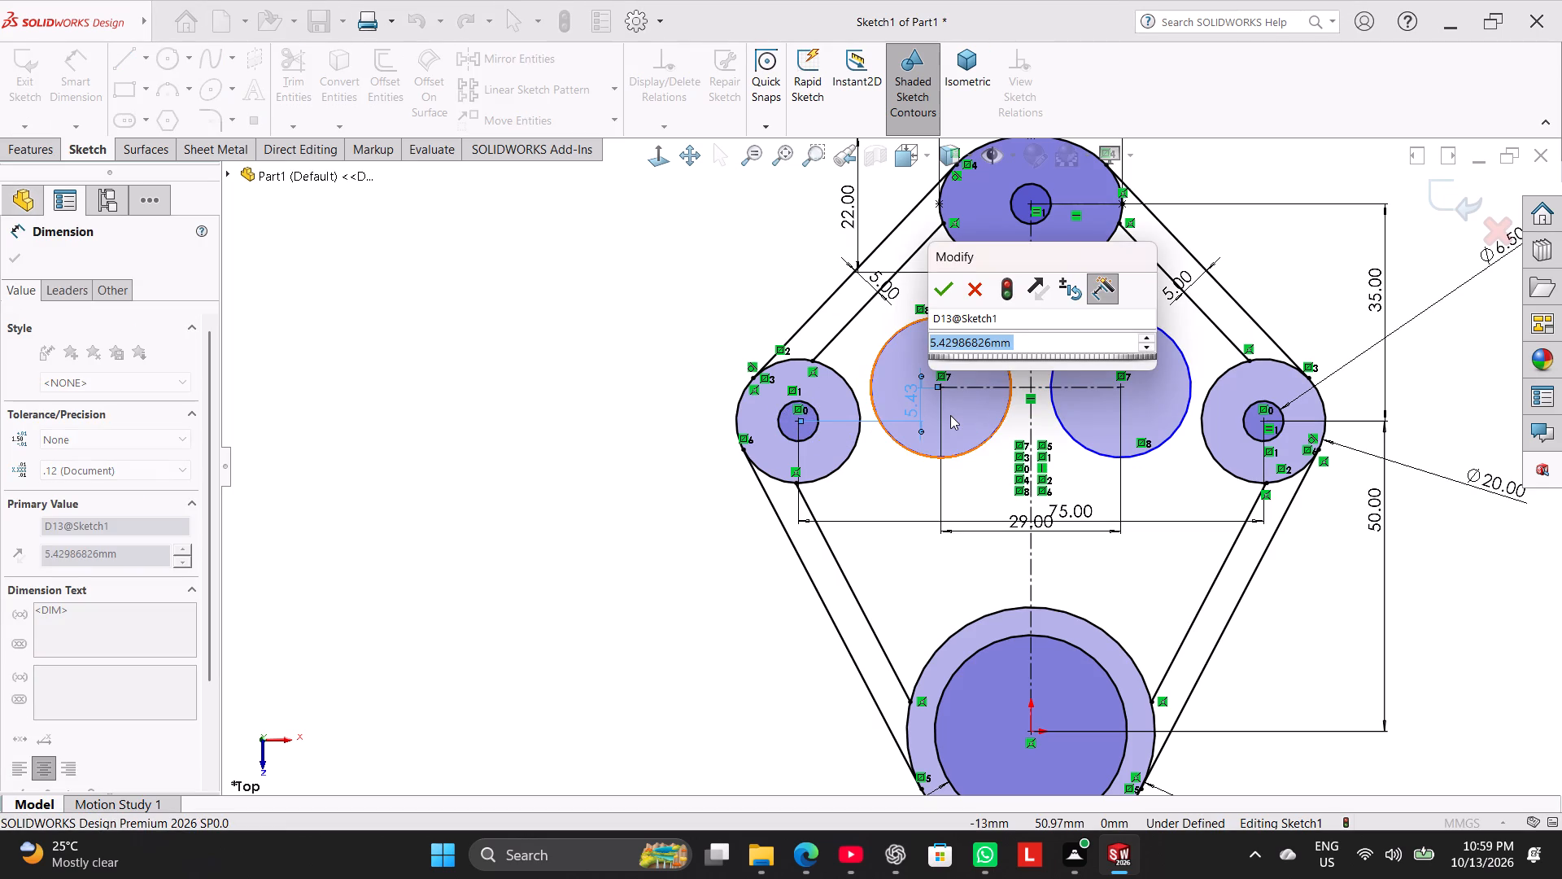
key("1")
key("Return")
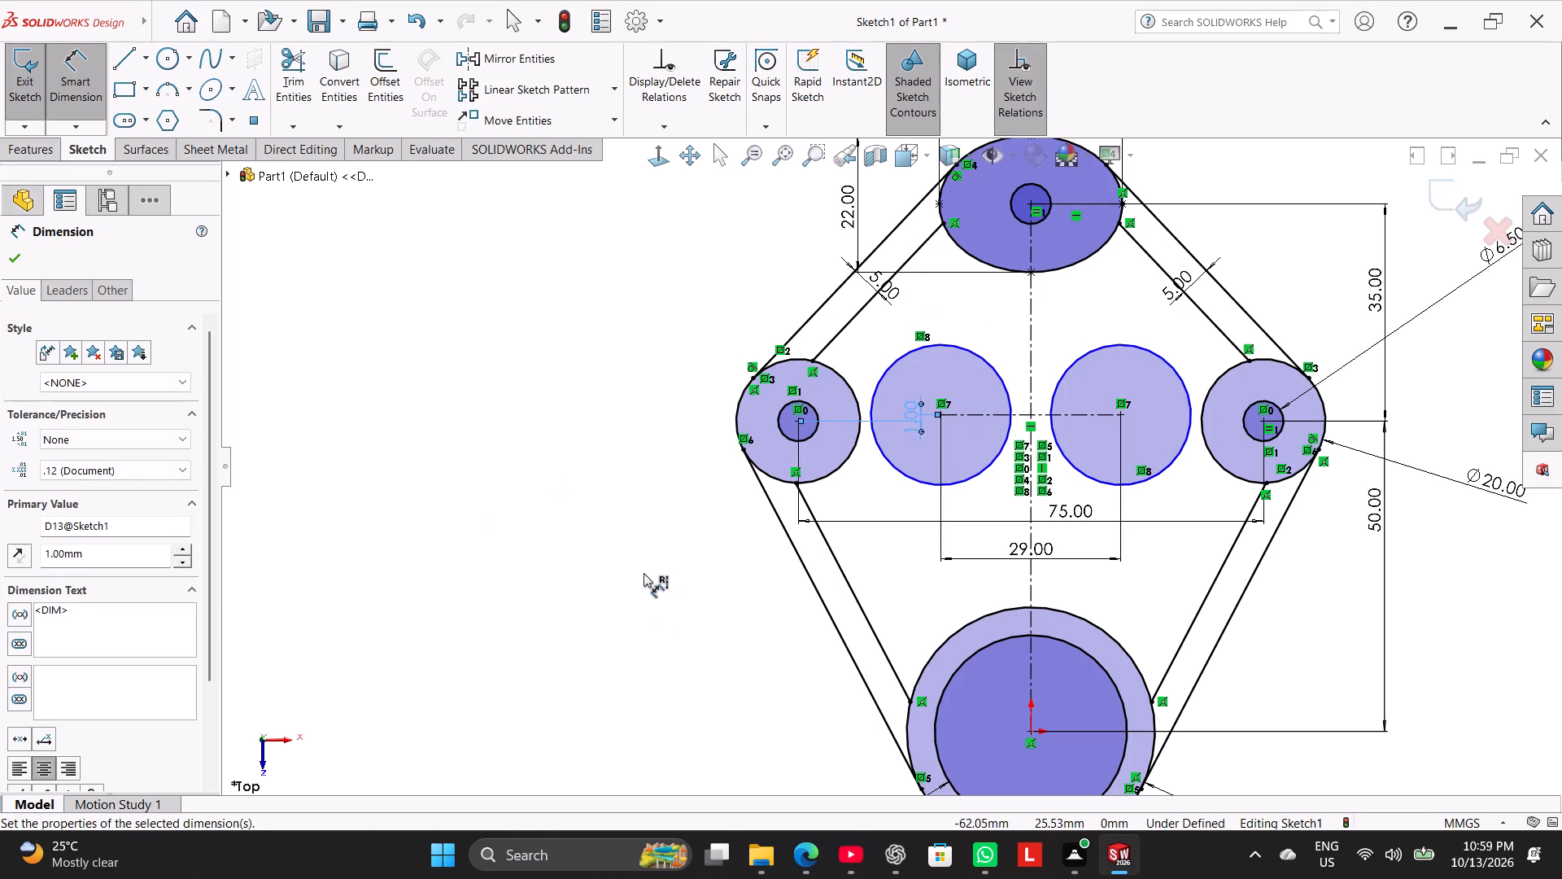
left_click(644, 573)
right_click(609, 588)
left_click(694, 636)
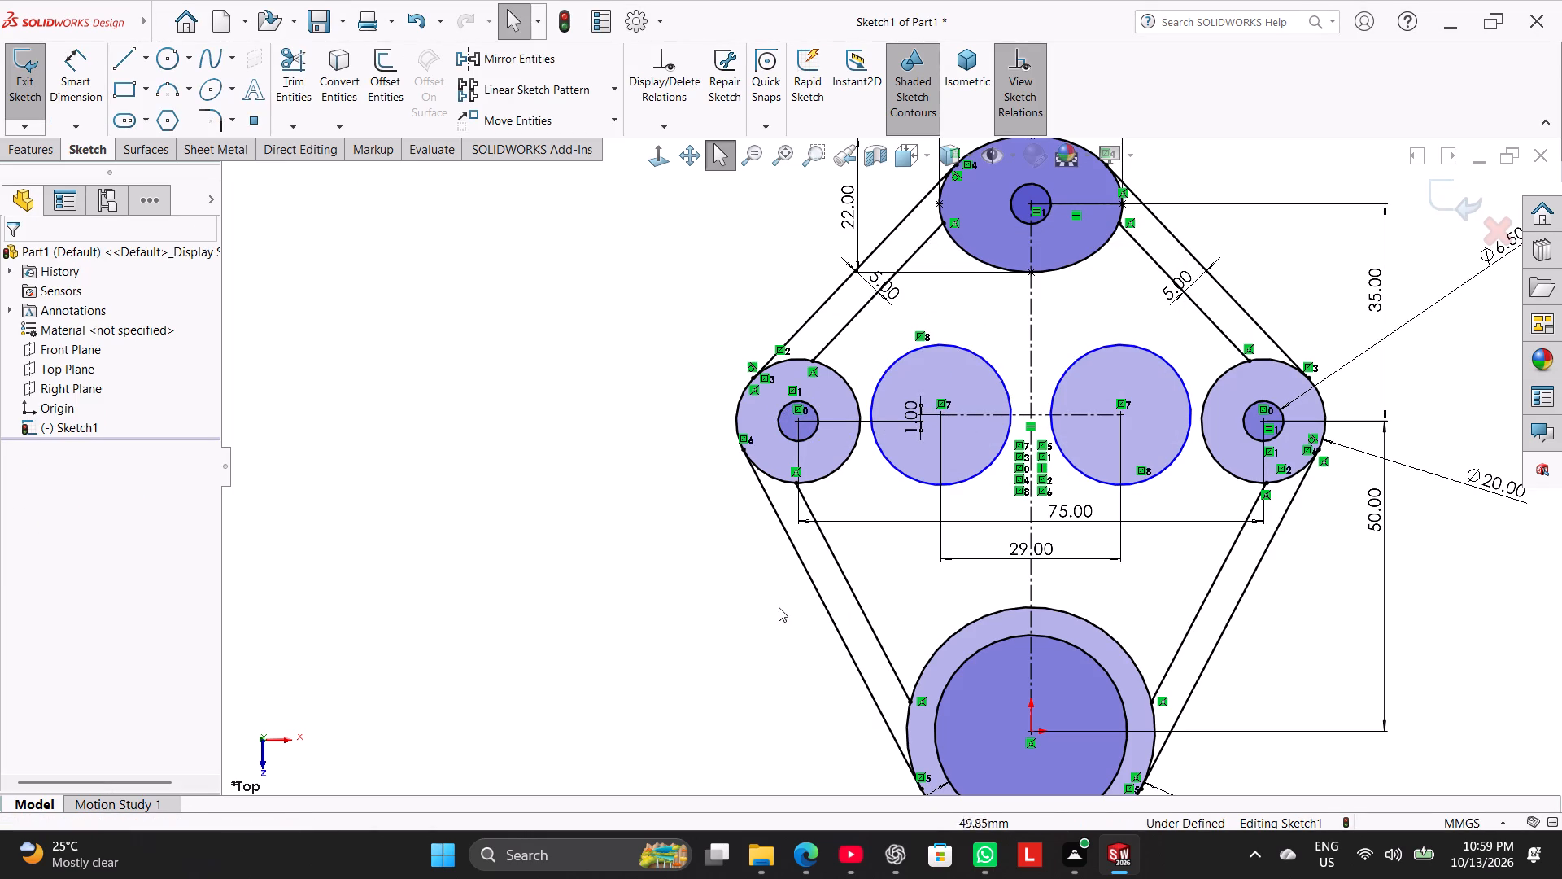
Dimension the right middle circle's diameter as 19 mm.
left_click(68, 75)
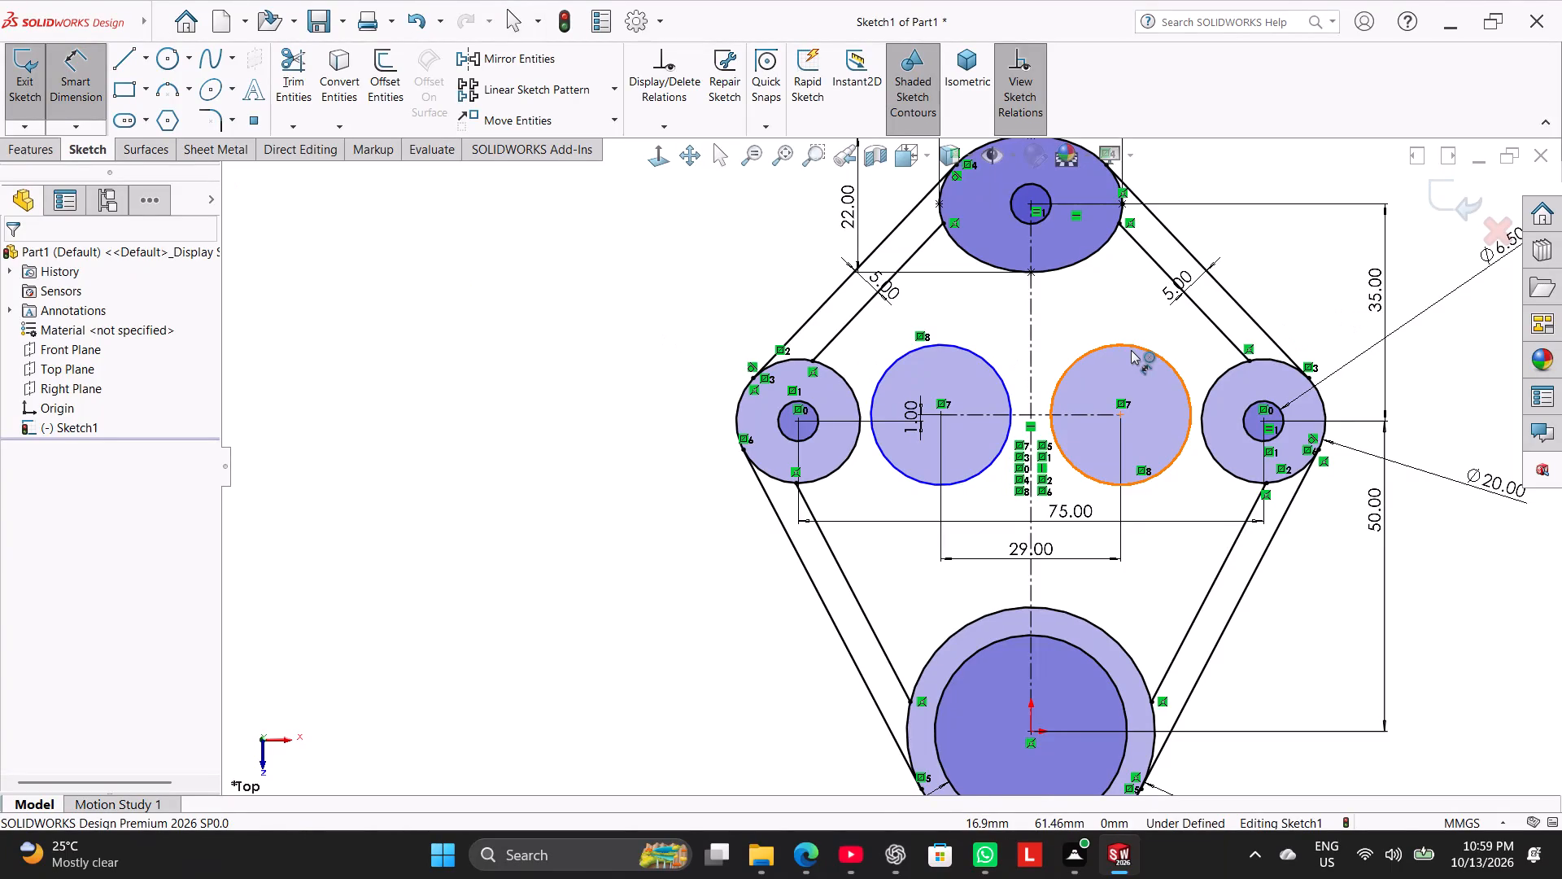
left_click(1131, 350)
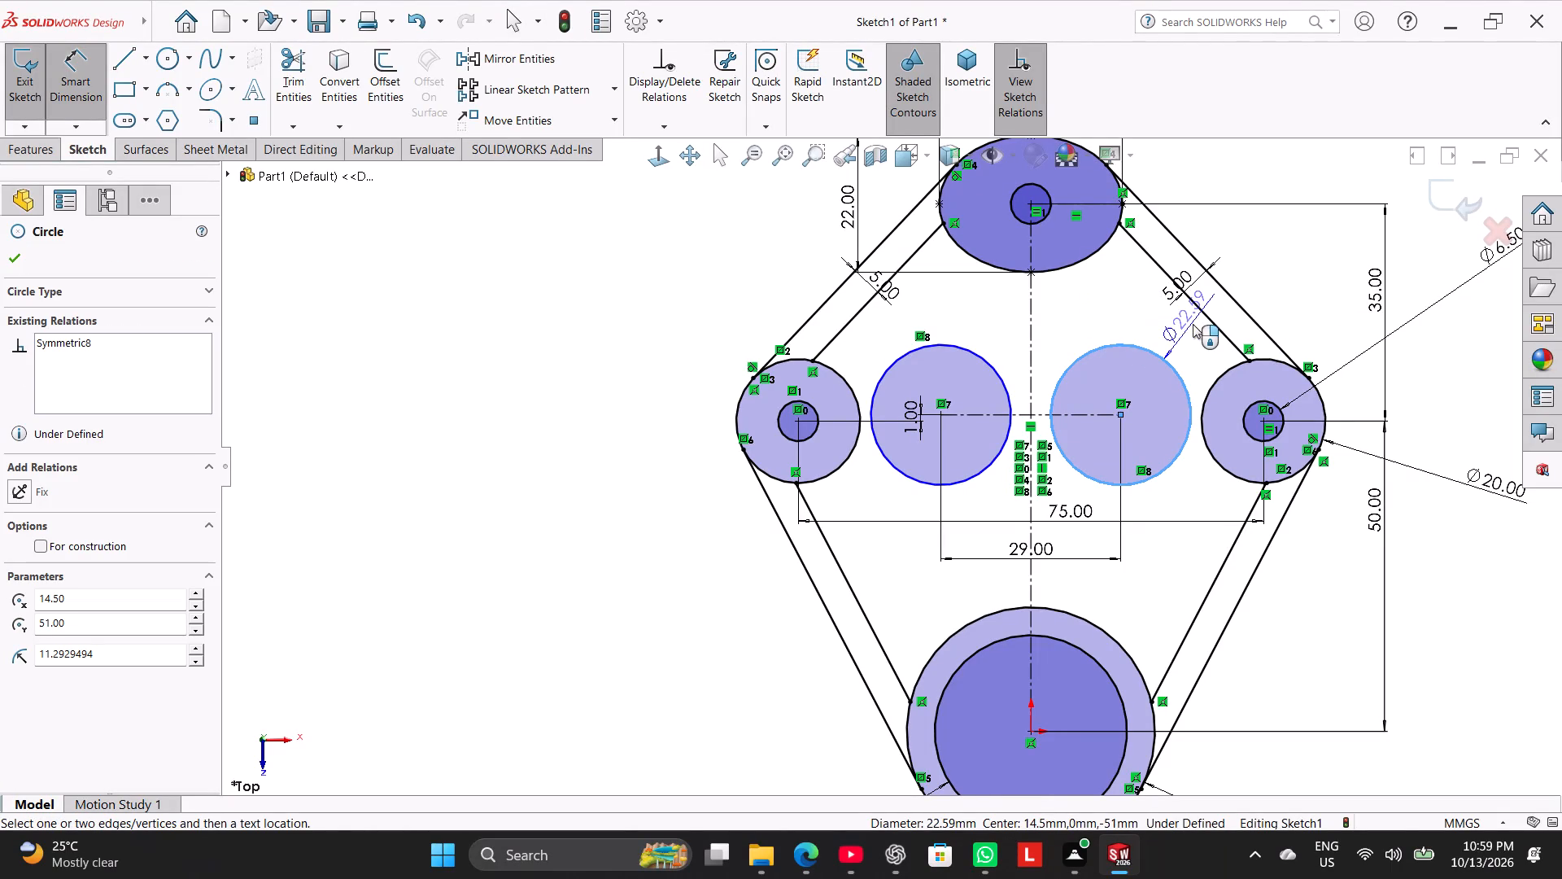
left_click(1193, 324)
type("19")
key("Return")
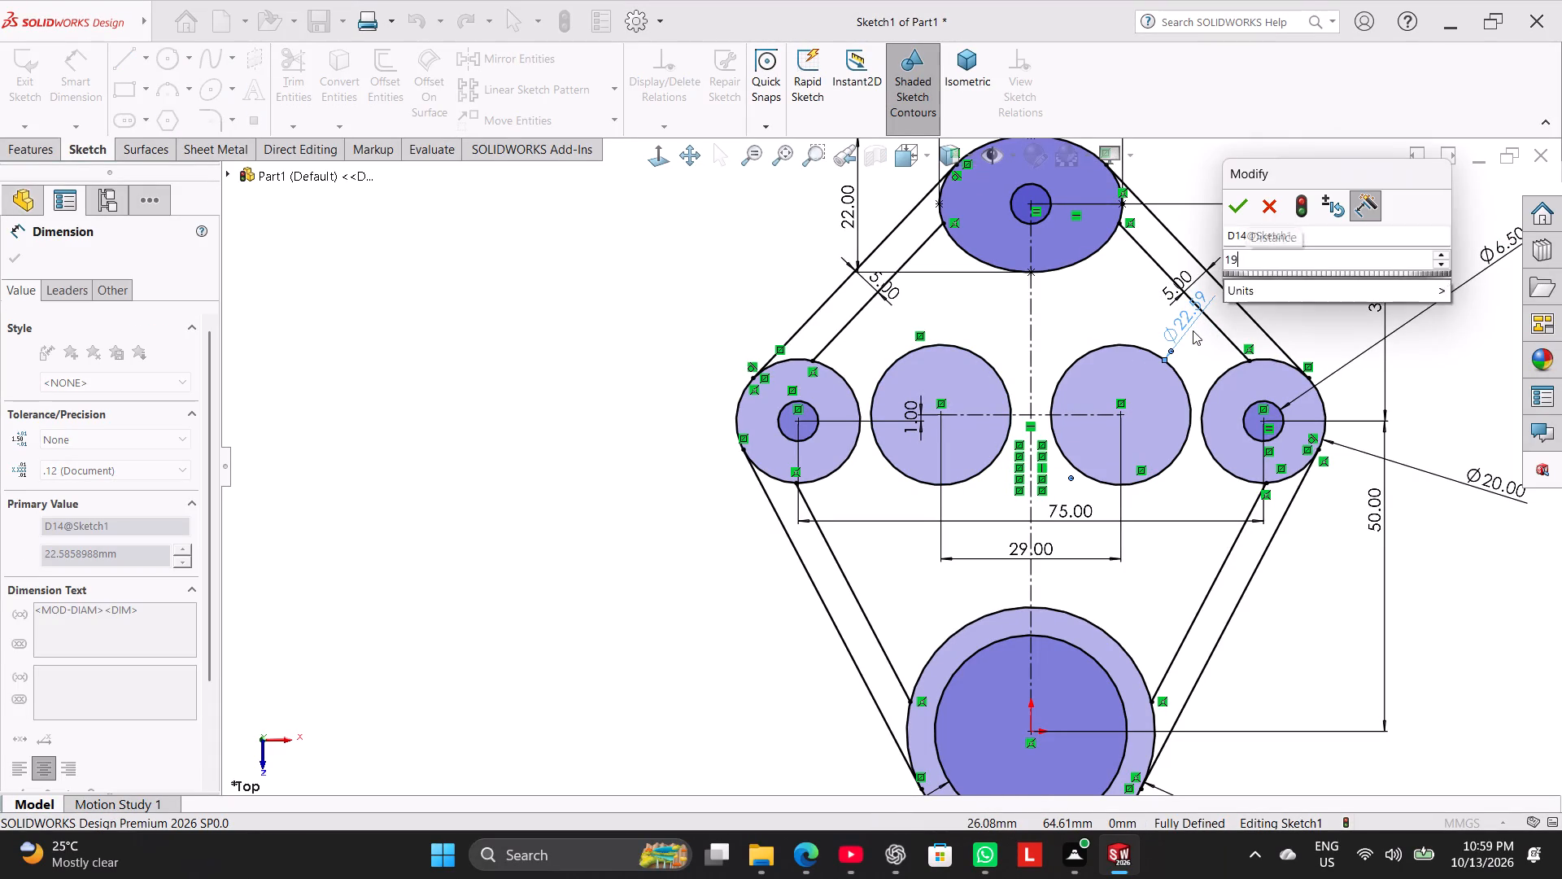
right_click(602, 540)
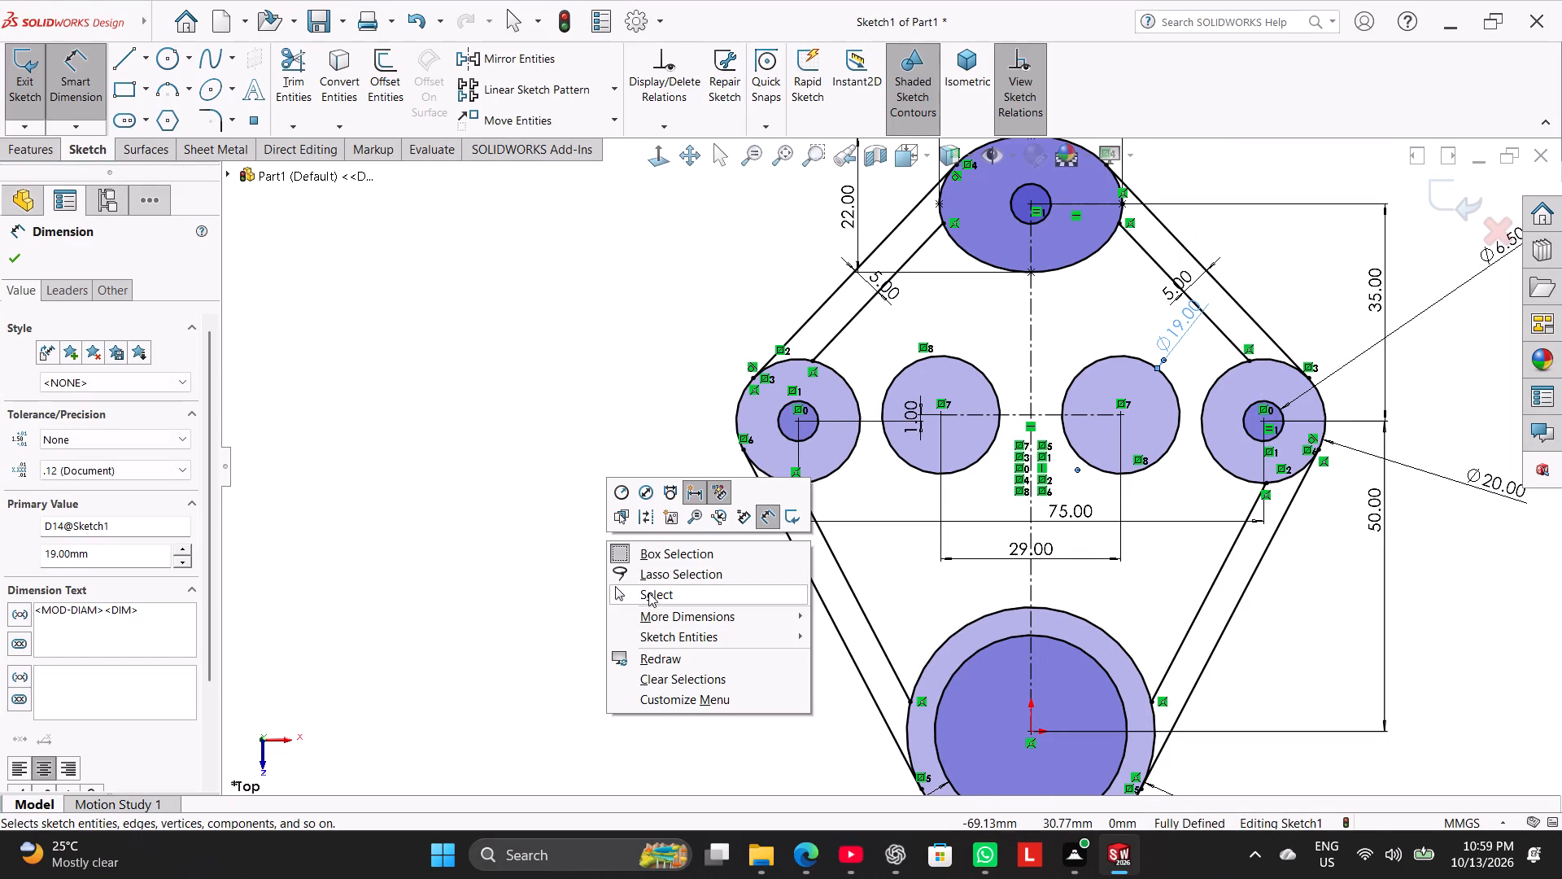
left_click(657, 602)
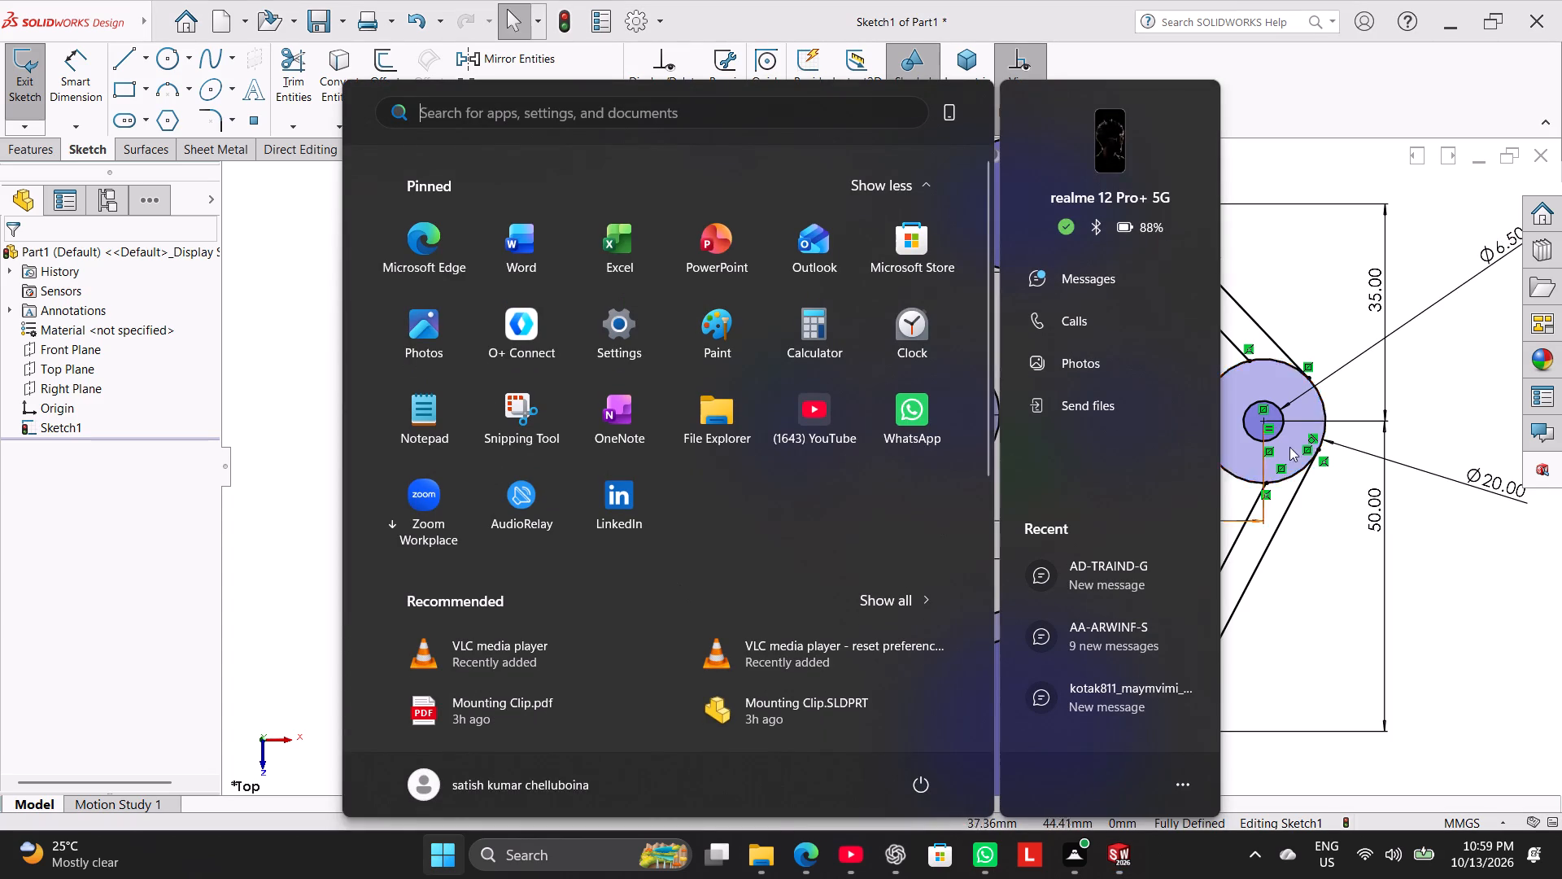
left_click(1324, 588)
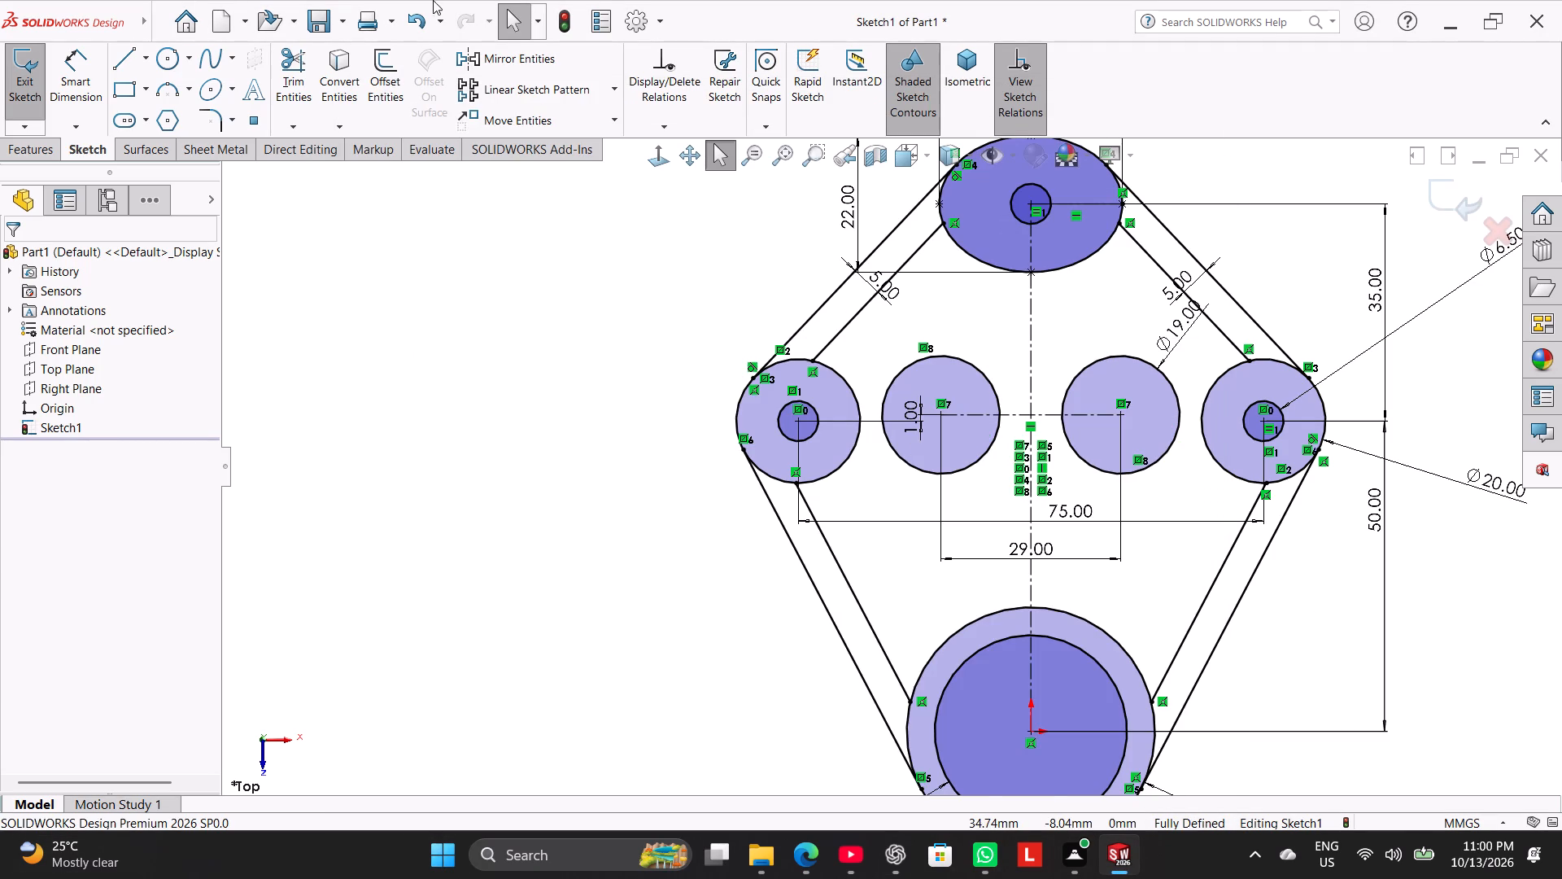
Extrude only the ring between the 31 mm and 40 mm circles, blind, to a depth of 10.5+3.5+3.5 mm (17.5 mm).
scroll(1054, 355, "up", 4)
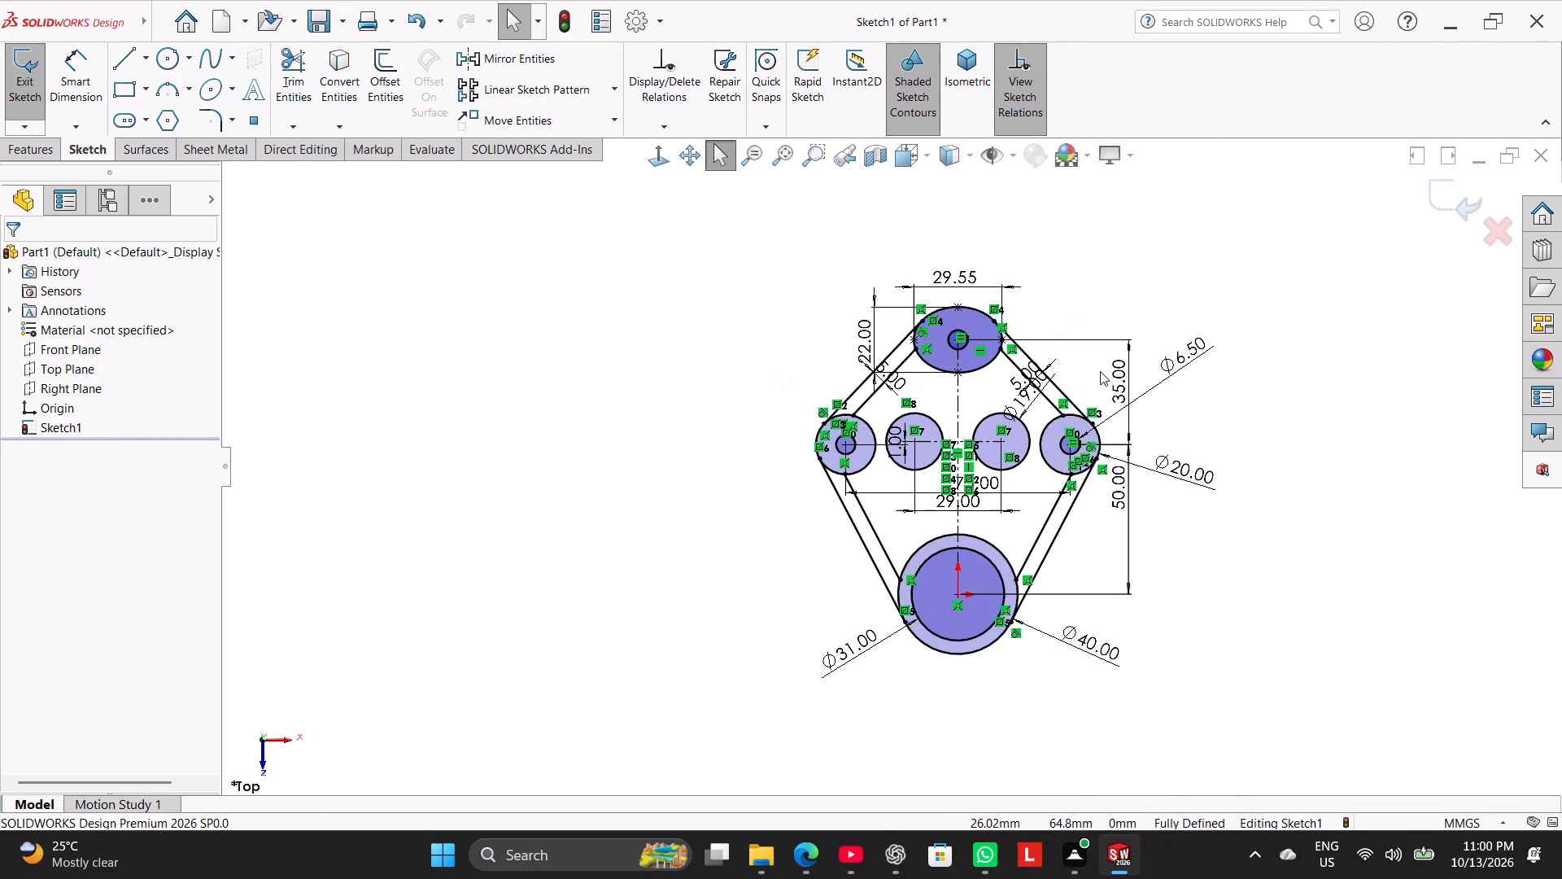
scroll(1100, 371, "down", 1)
left_click(29, 146)
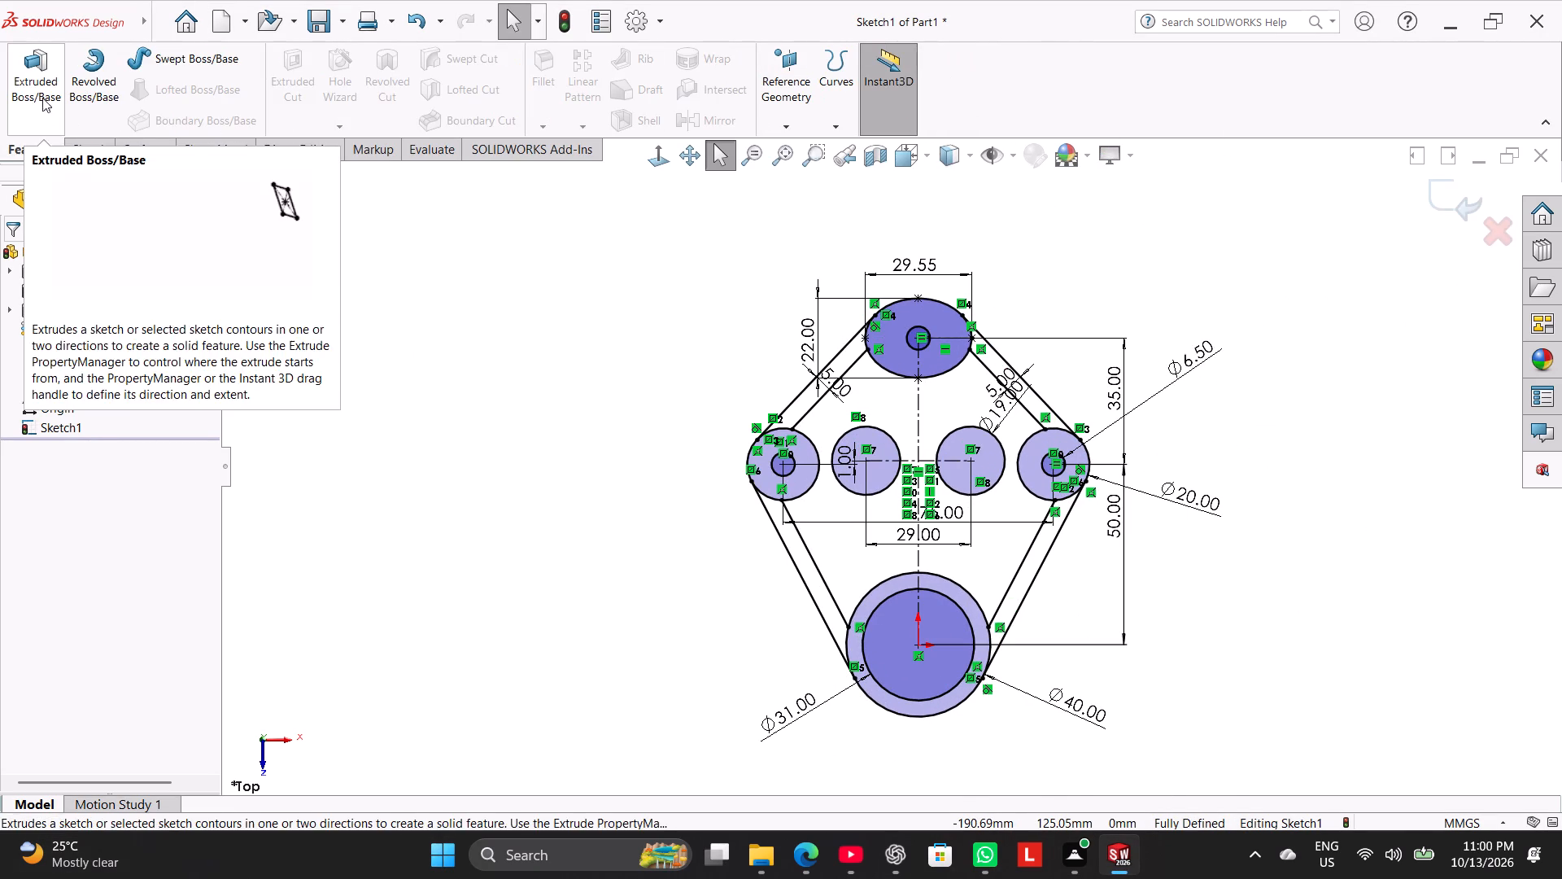
left_click(44, 52)
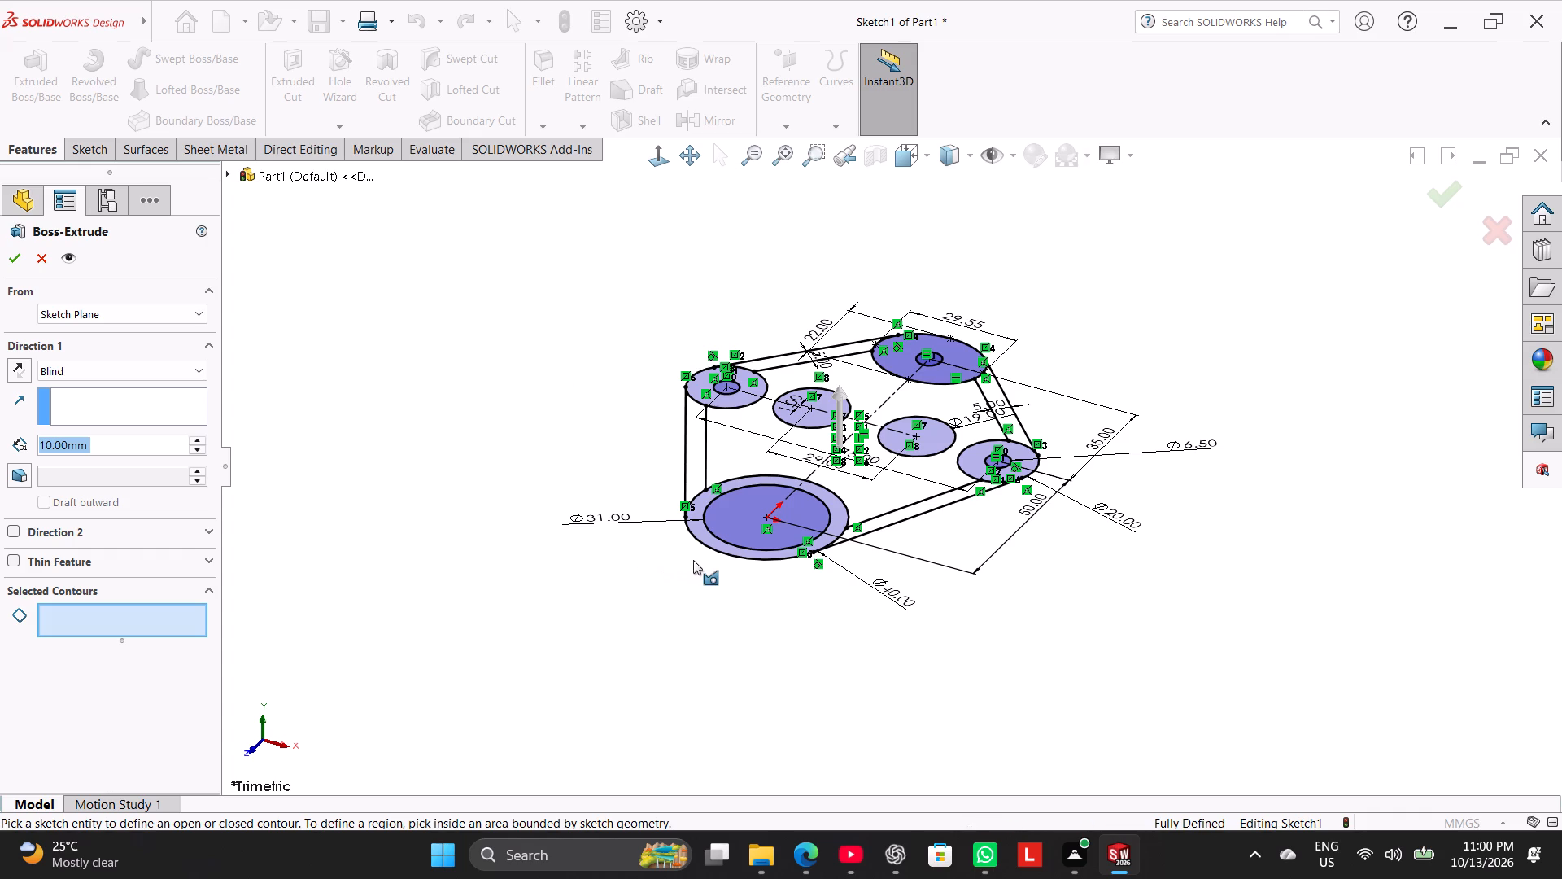
left_click(706, 544)
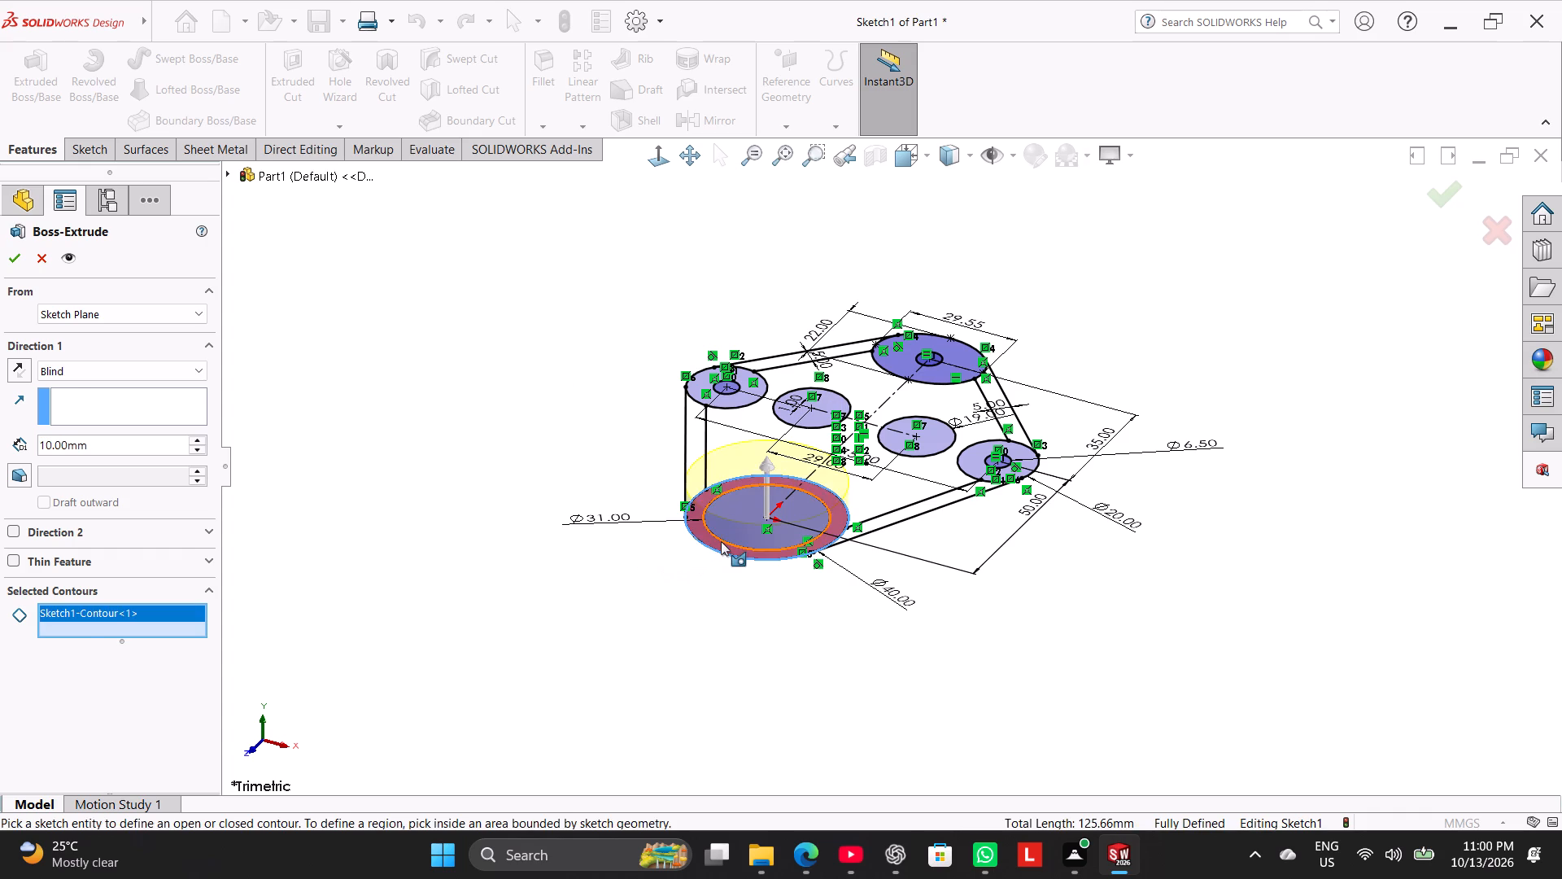
left_click(721, 541)
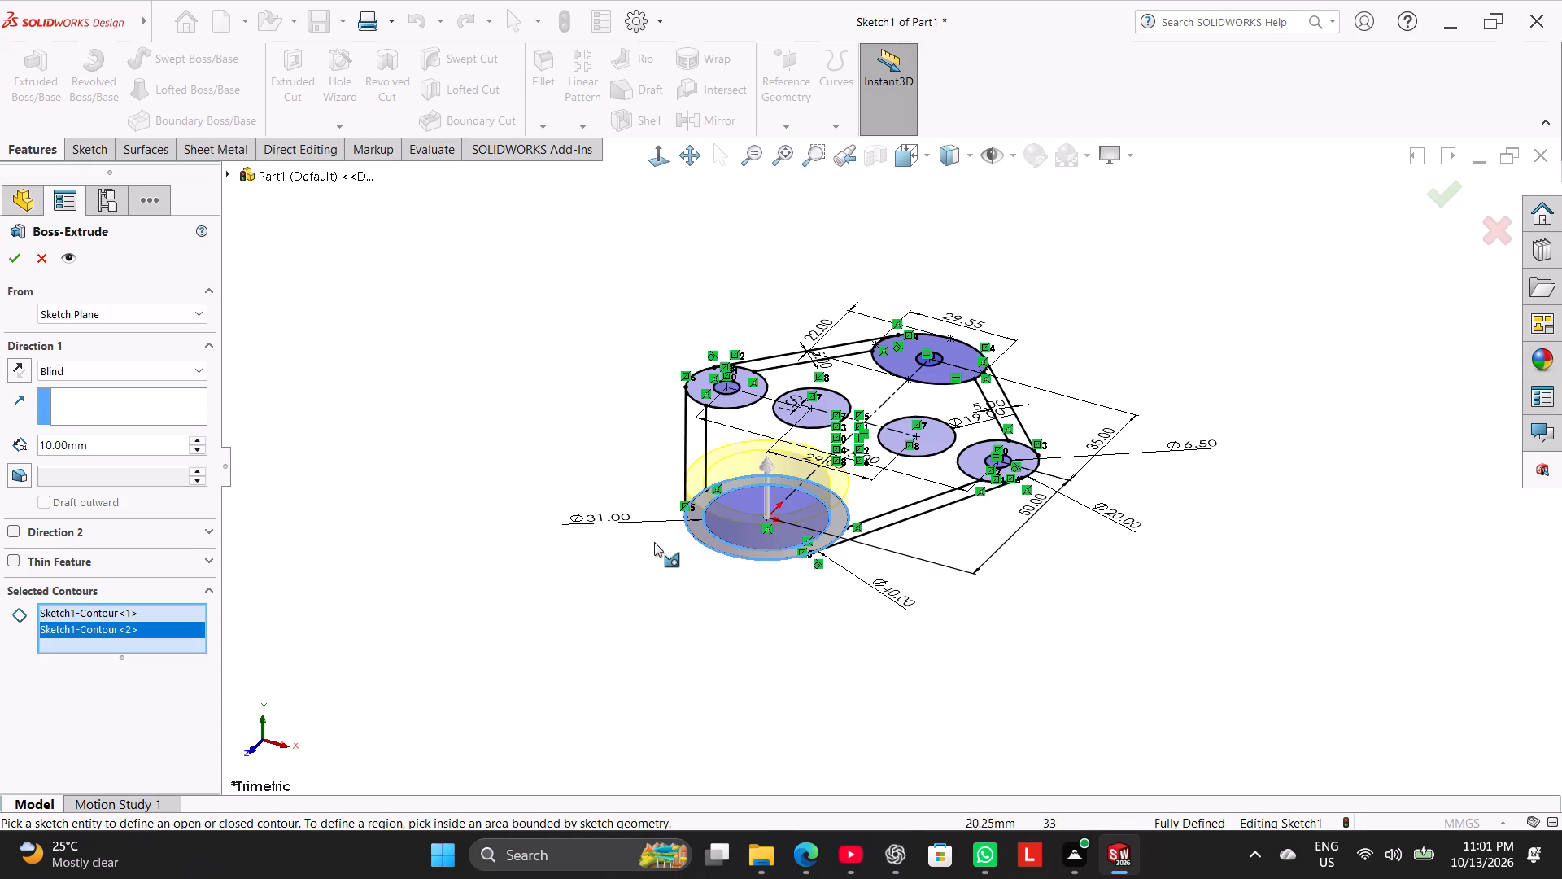
double_click(120, 444)
left_click(122, 445)
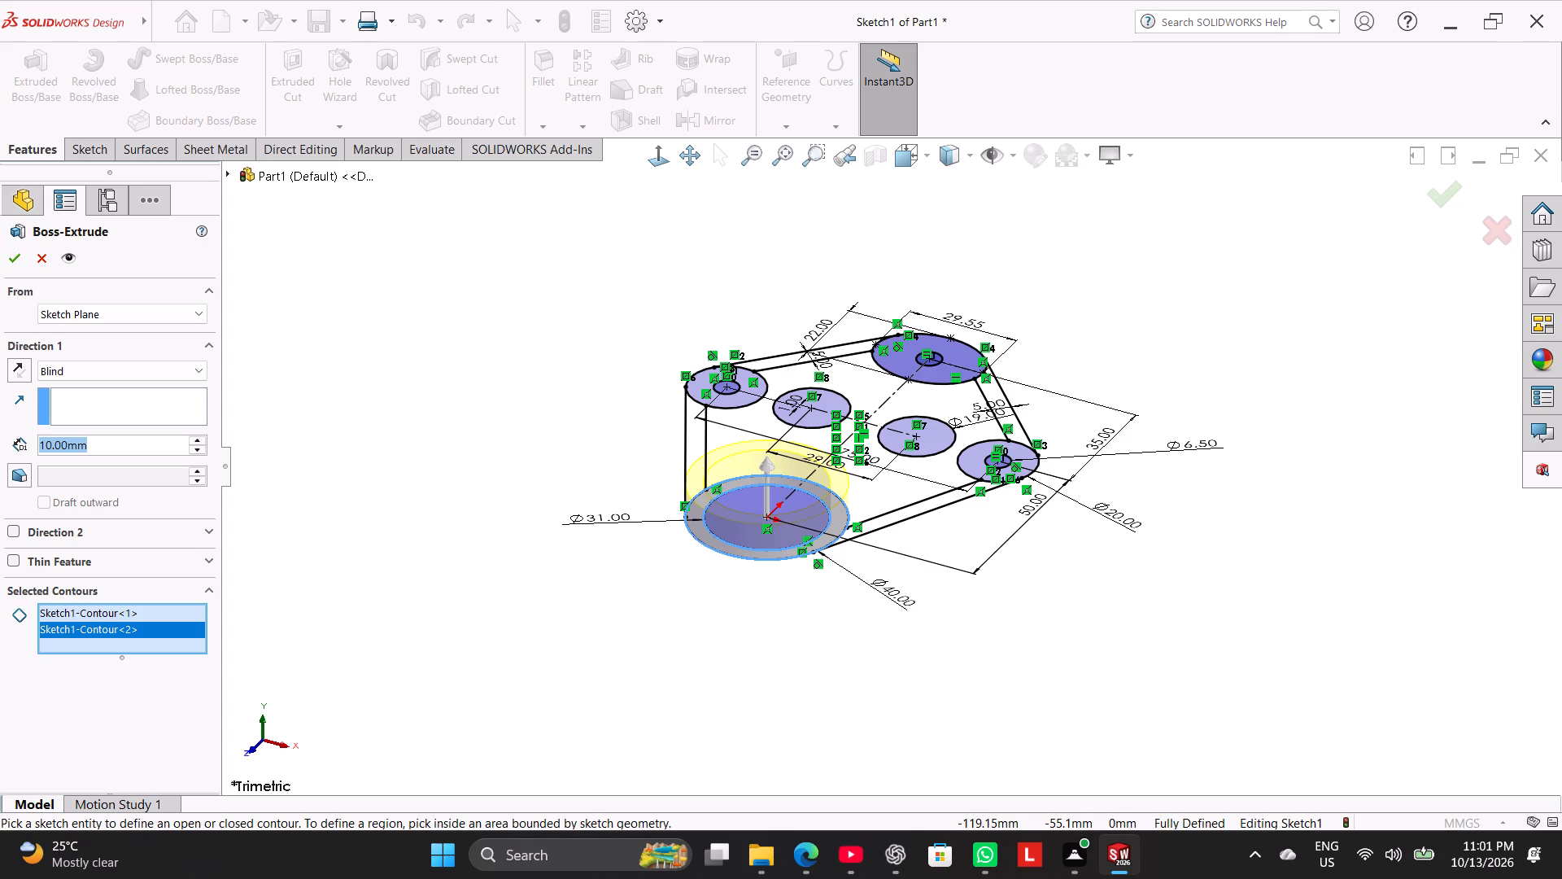
key("1")
type("0.5")
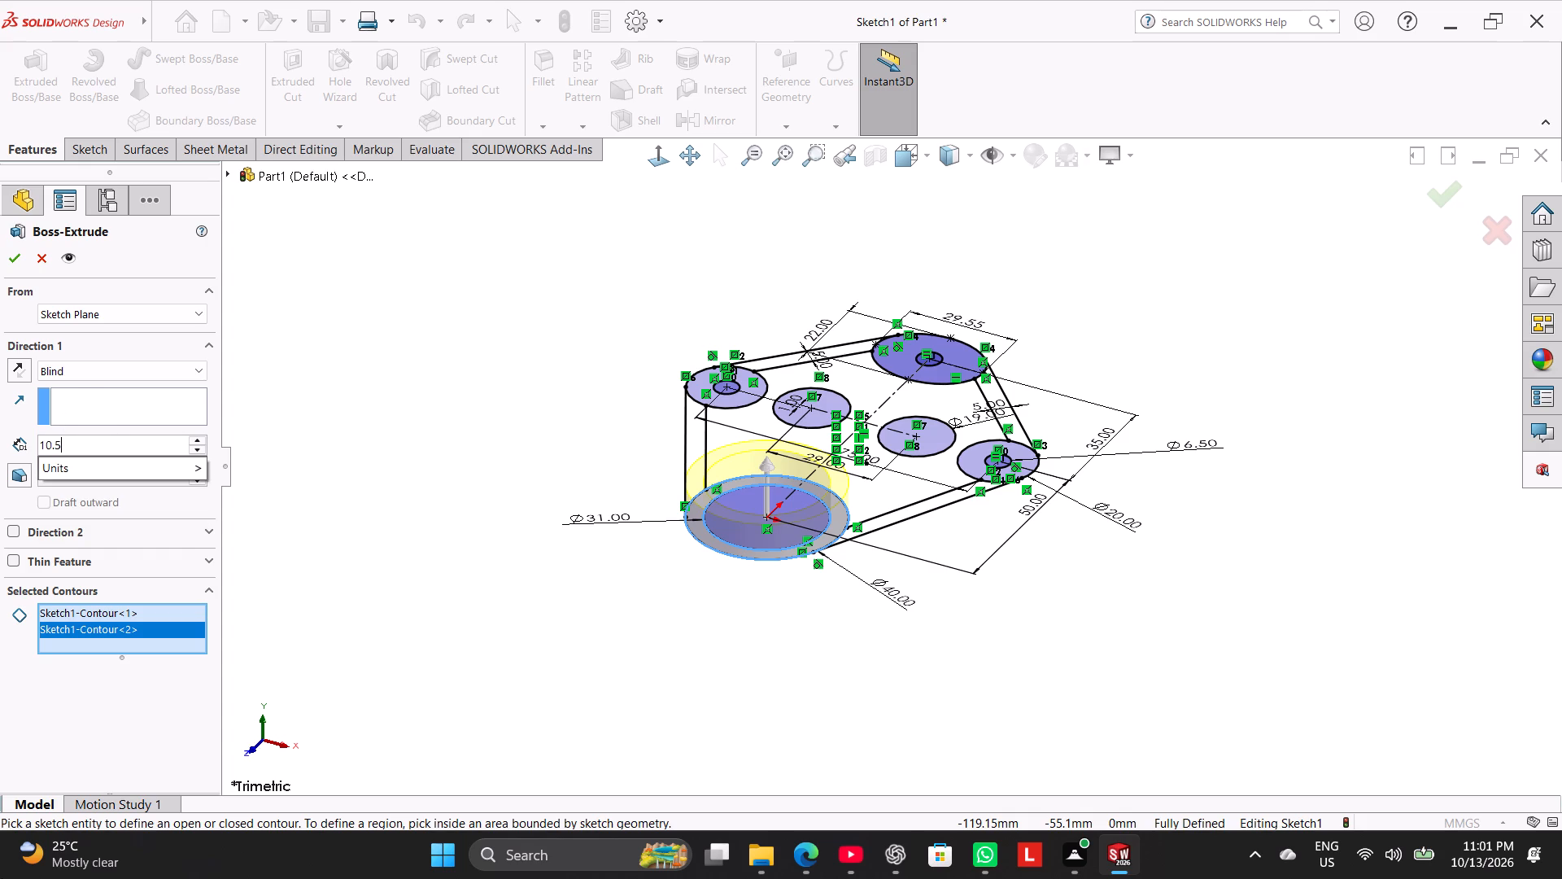
type("+3.")
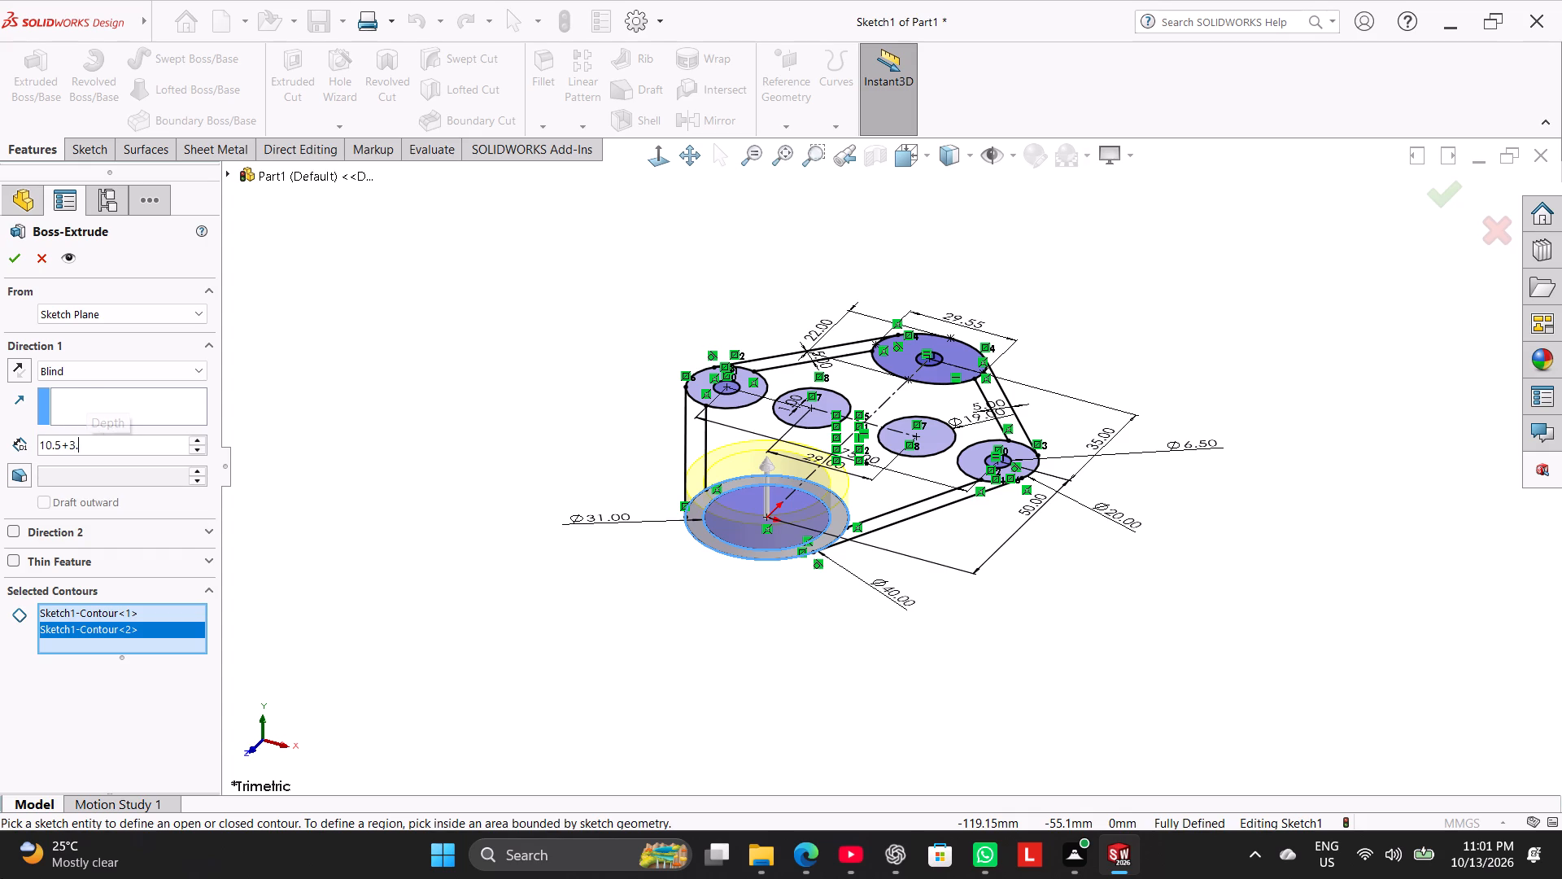
type("5+3.5")
key("Return")
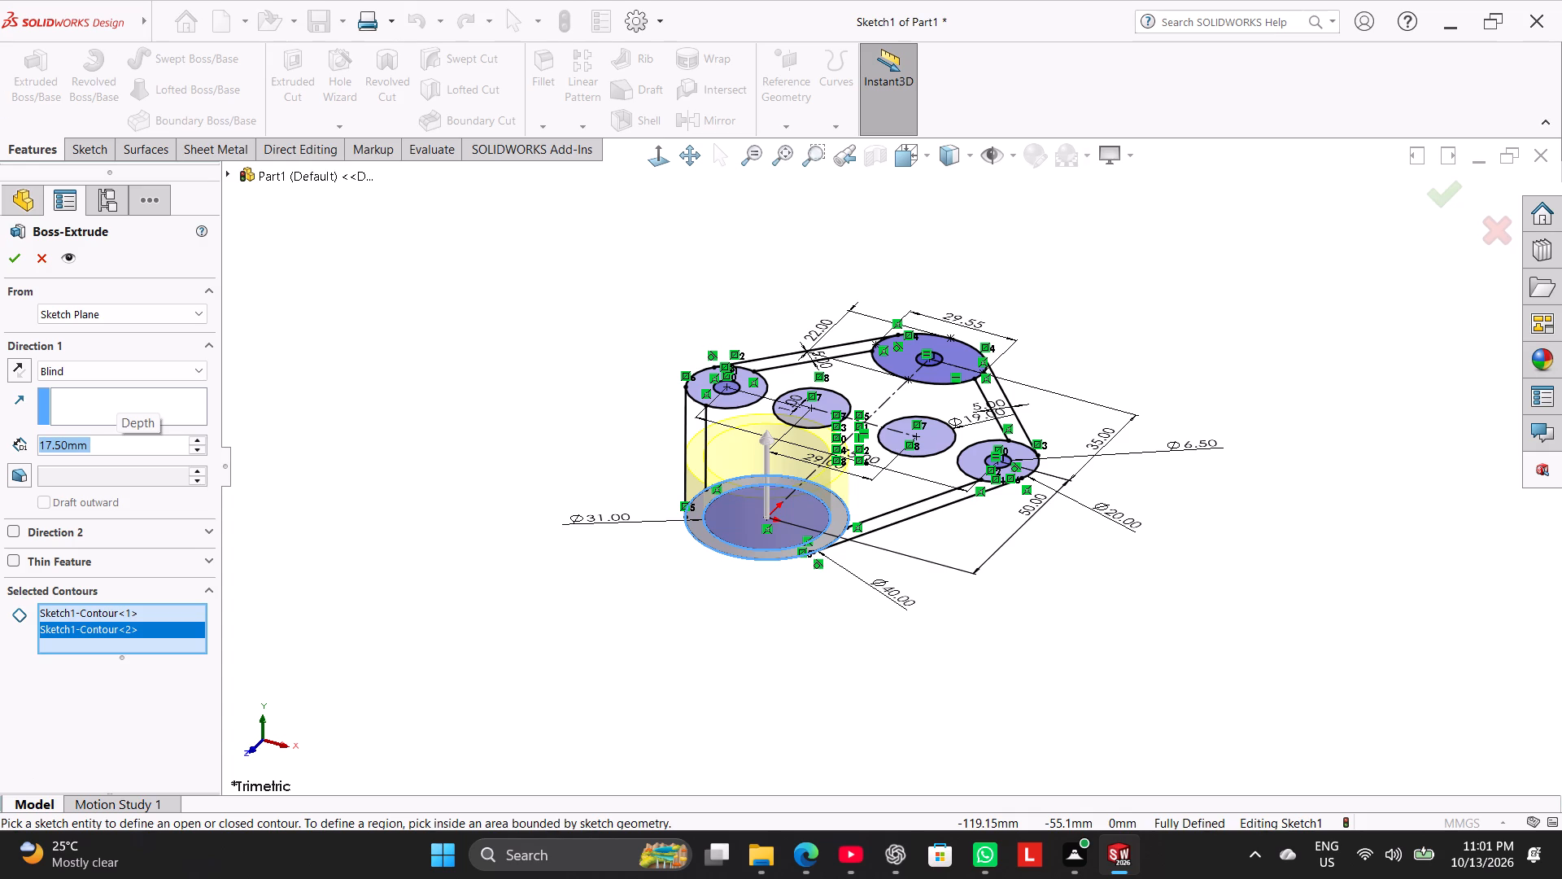
left_click(13, 257)
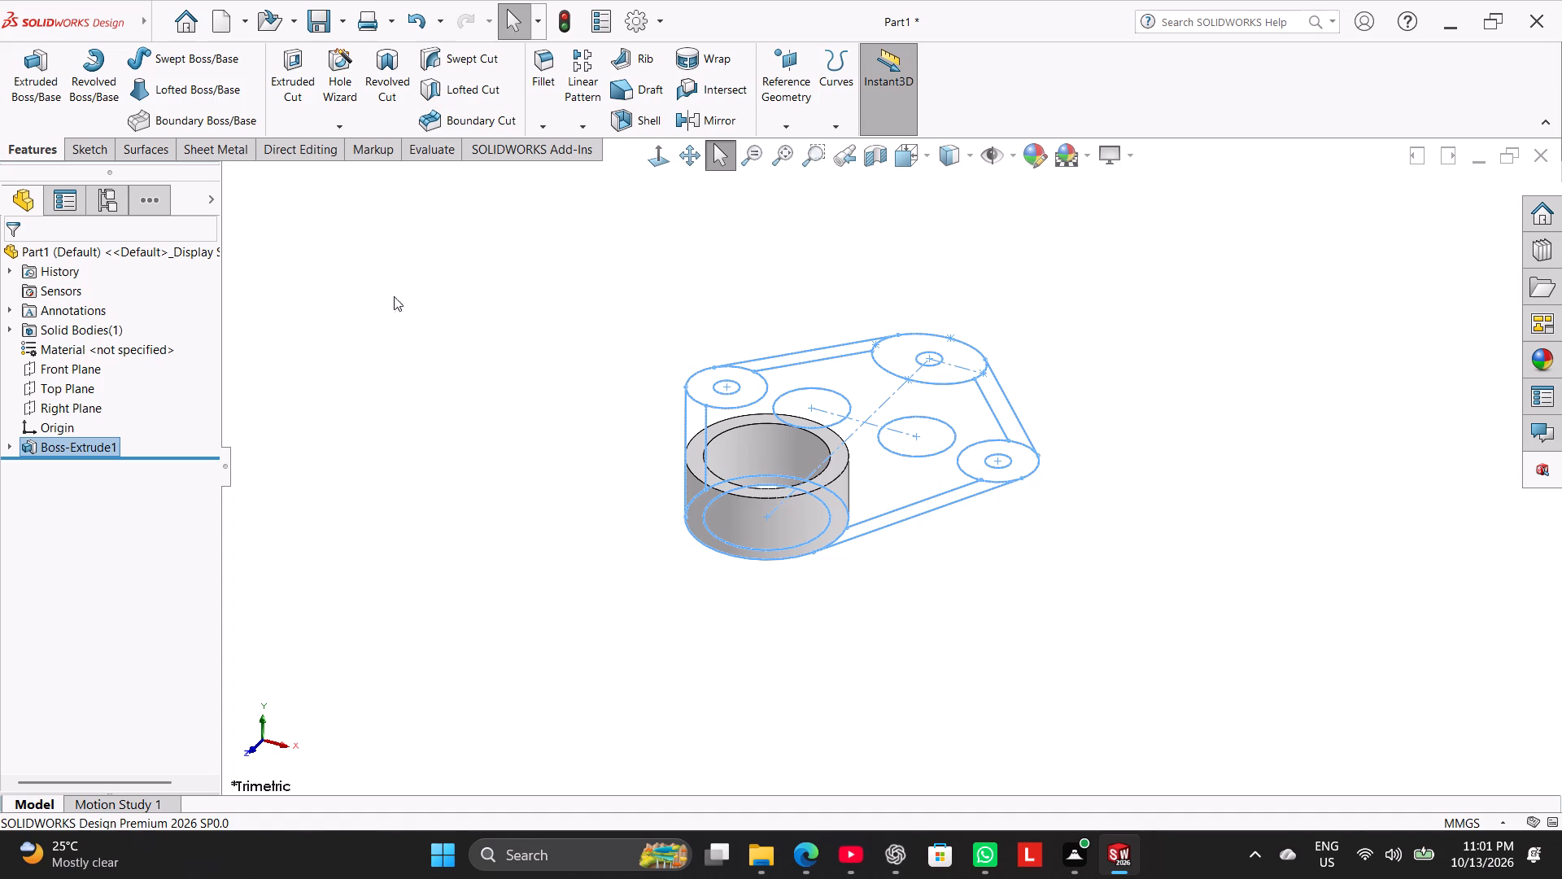
Reuse Sketch1 to extrude the elliptical region around its center hole by 10 mm, blind, with Merge result on.
left_click(16, 77)
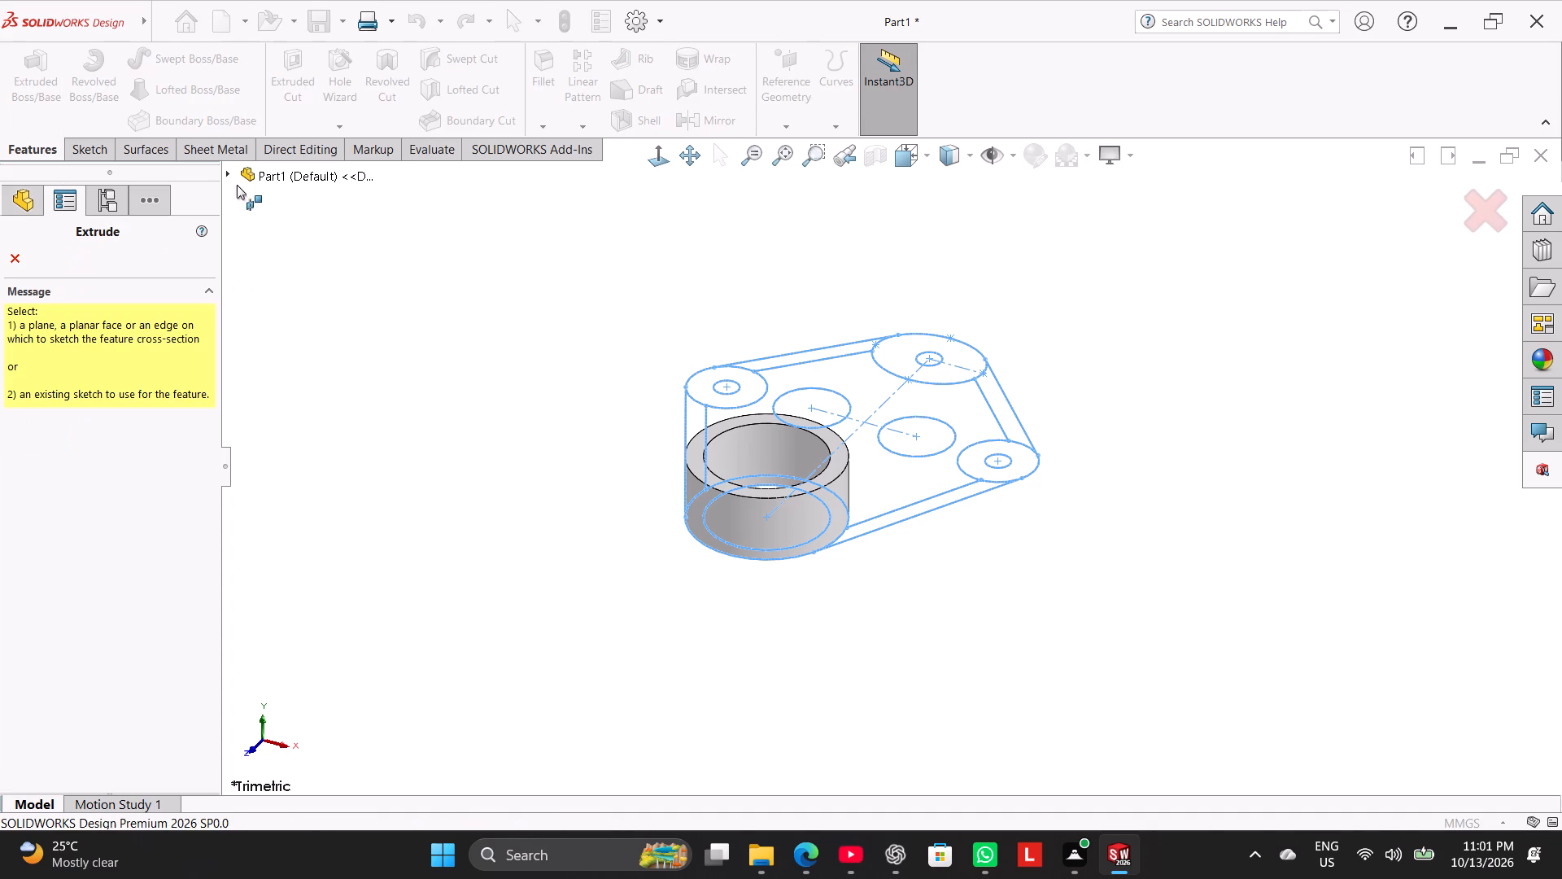
left_click(229, 174)
left_click(252, 365)
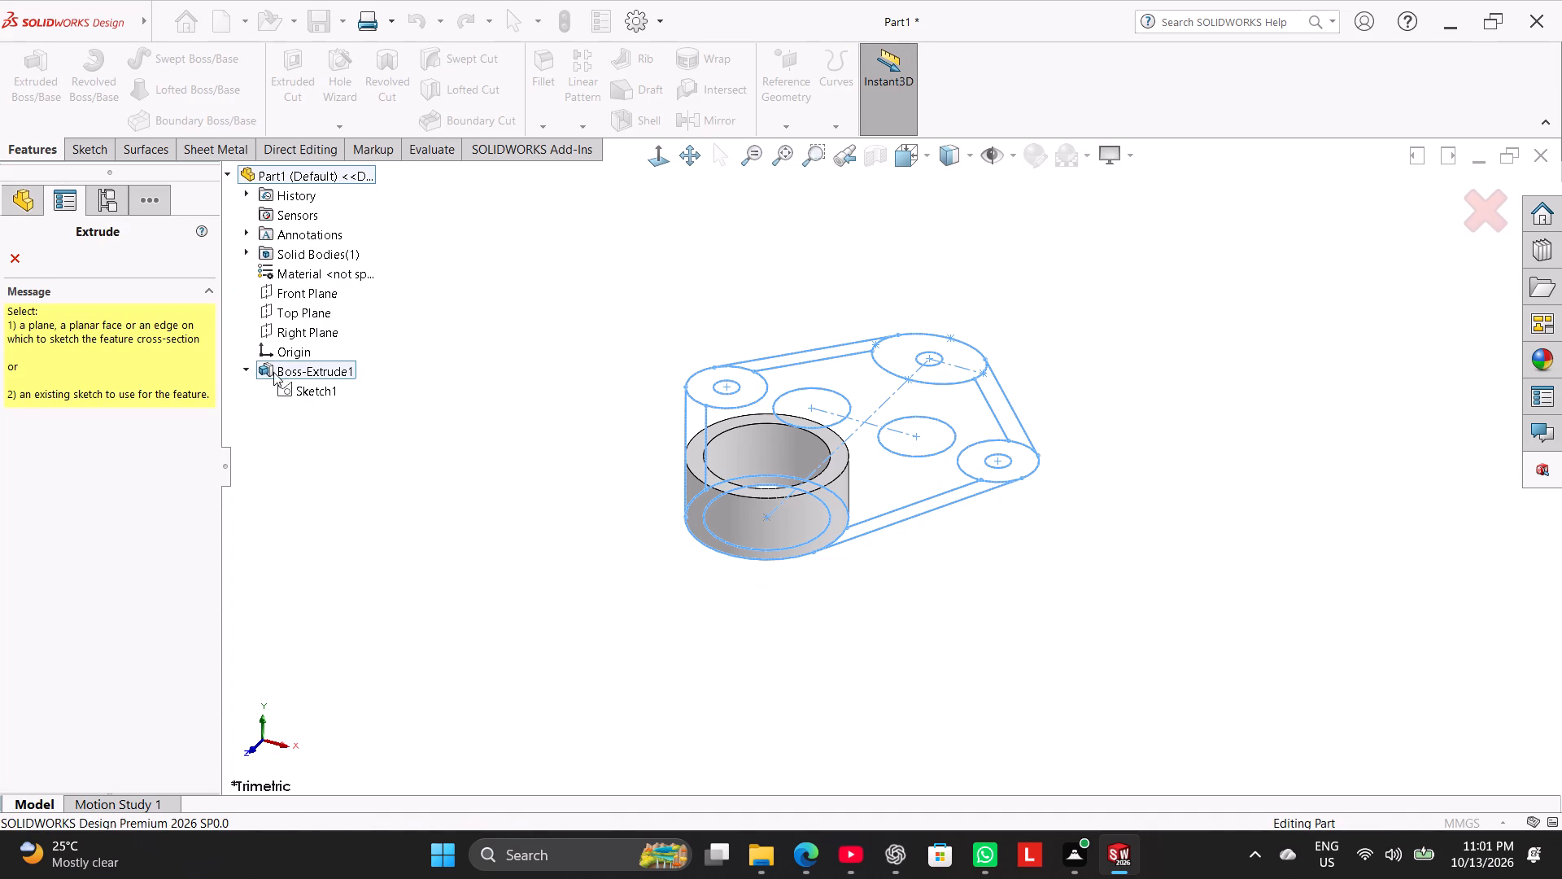
left_click(300, 385)
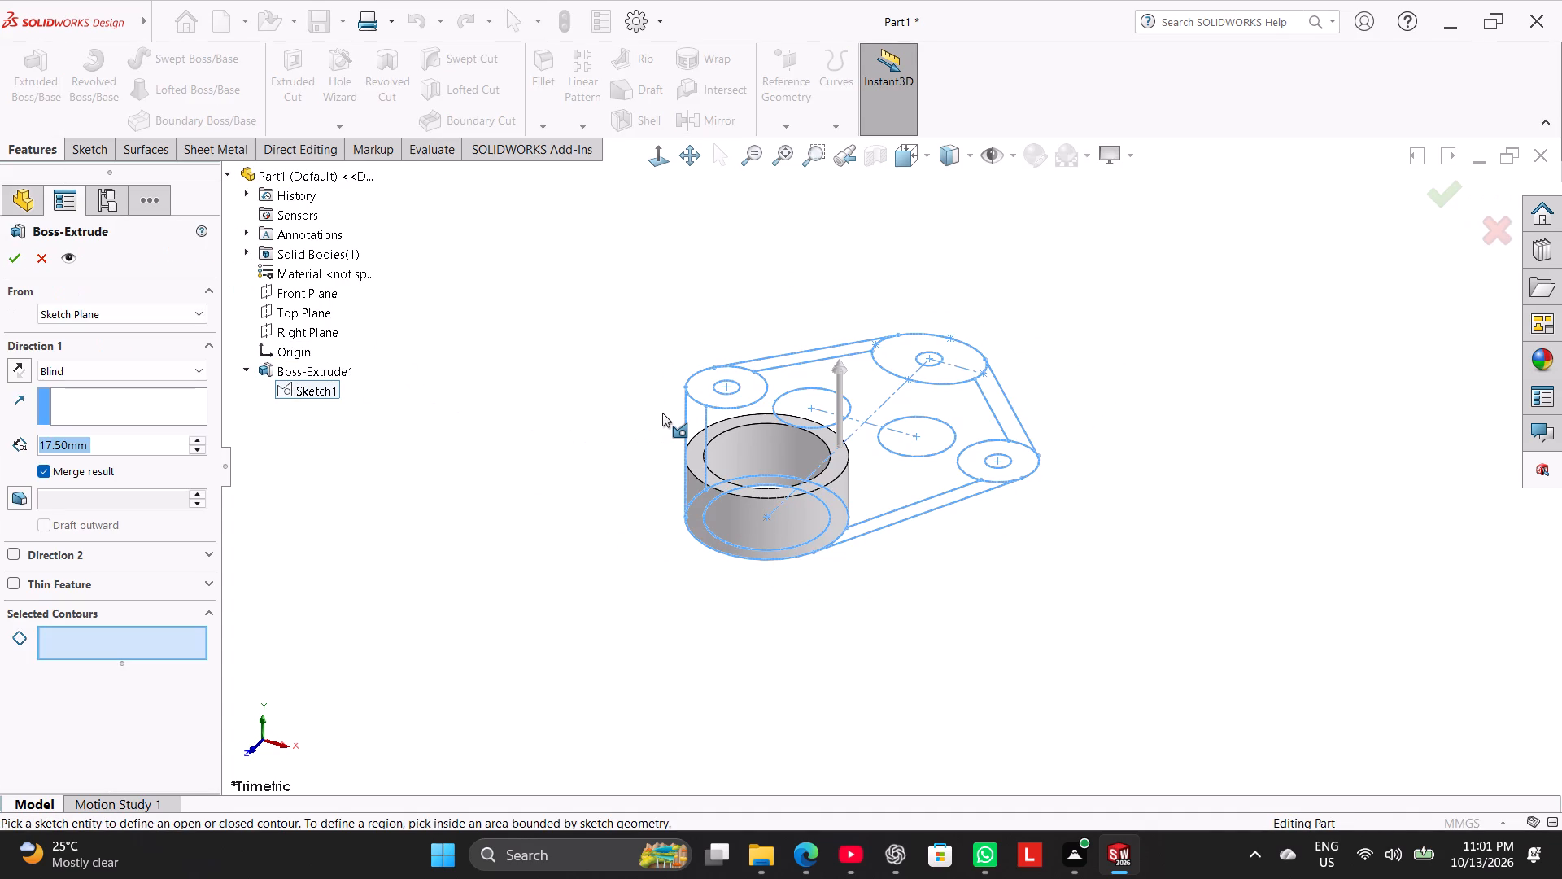
left_click(937, 378)
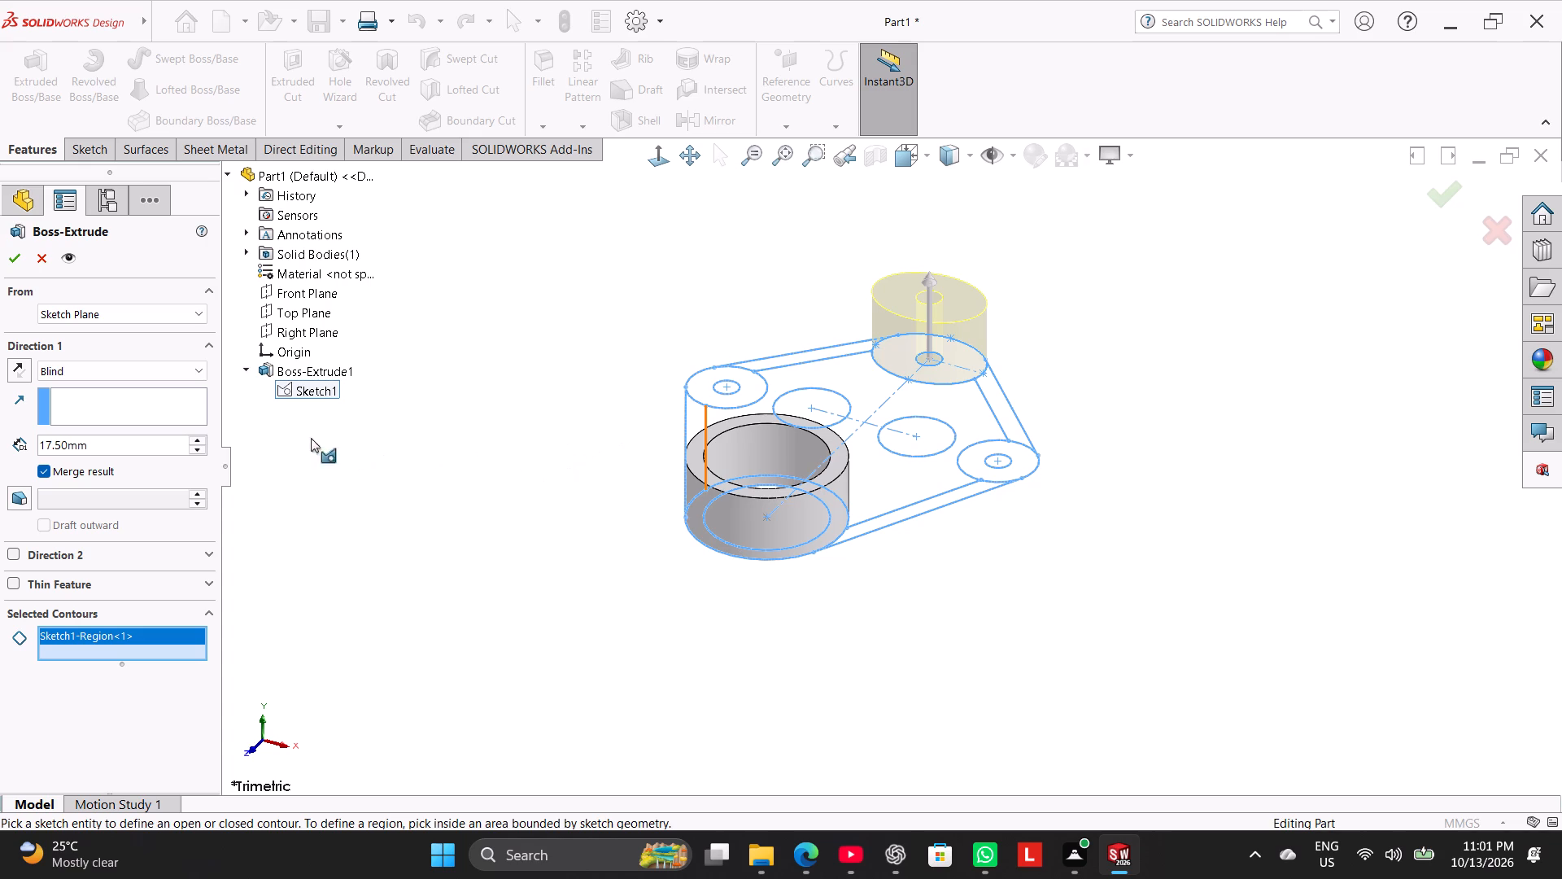
double_click(143, 444)
type("10")
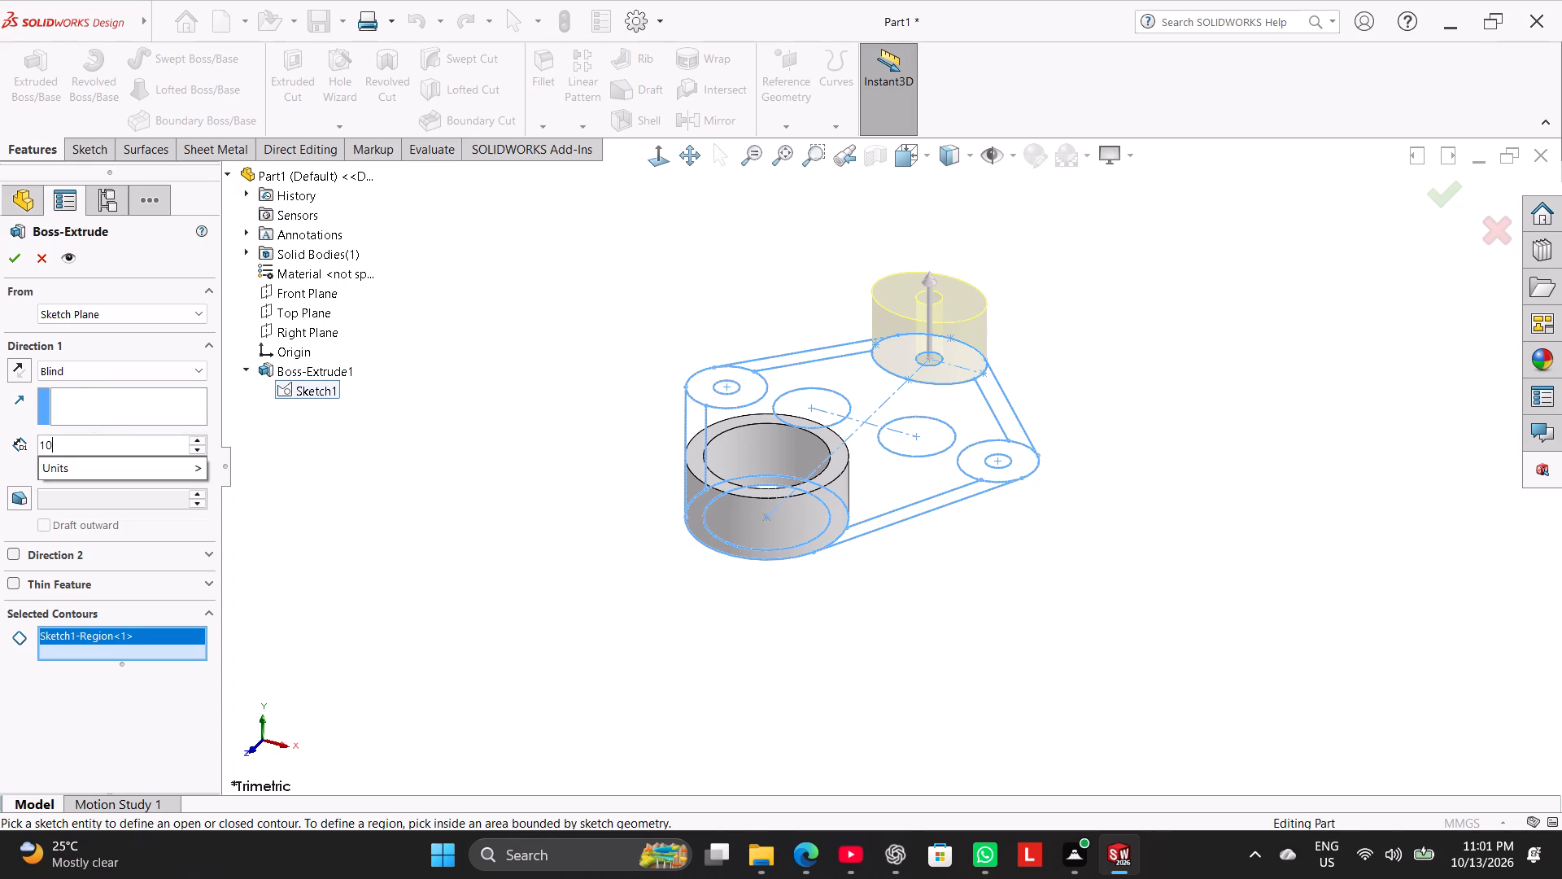
key("Return")
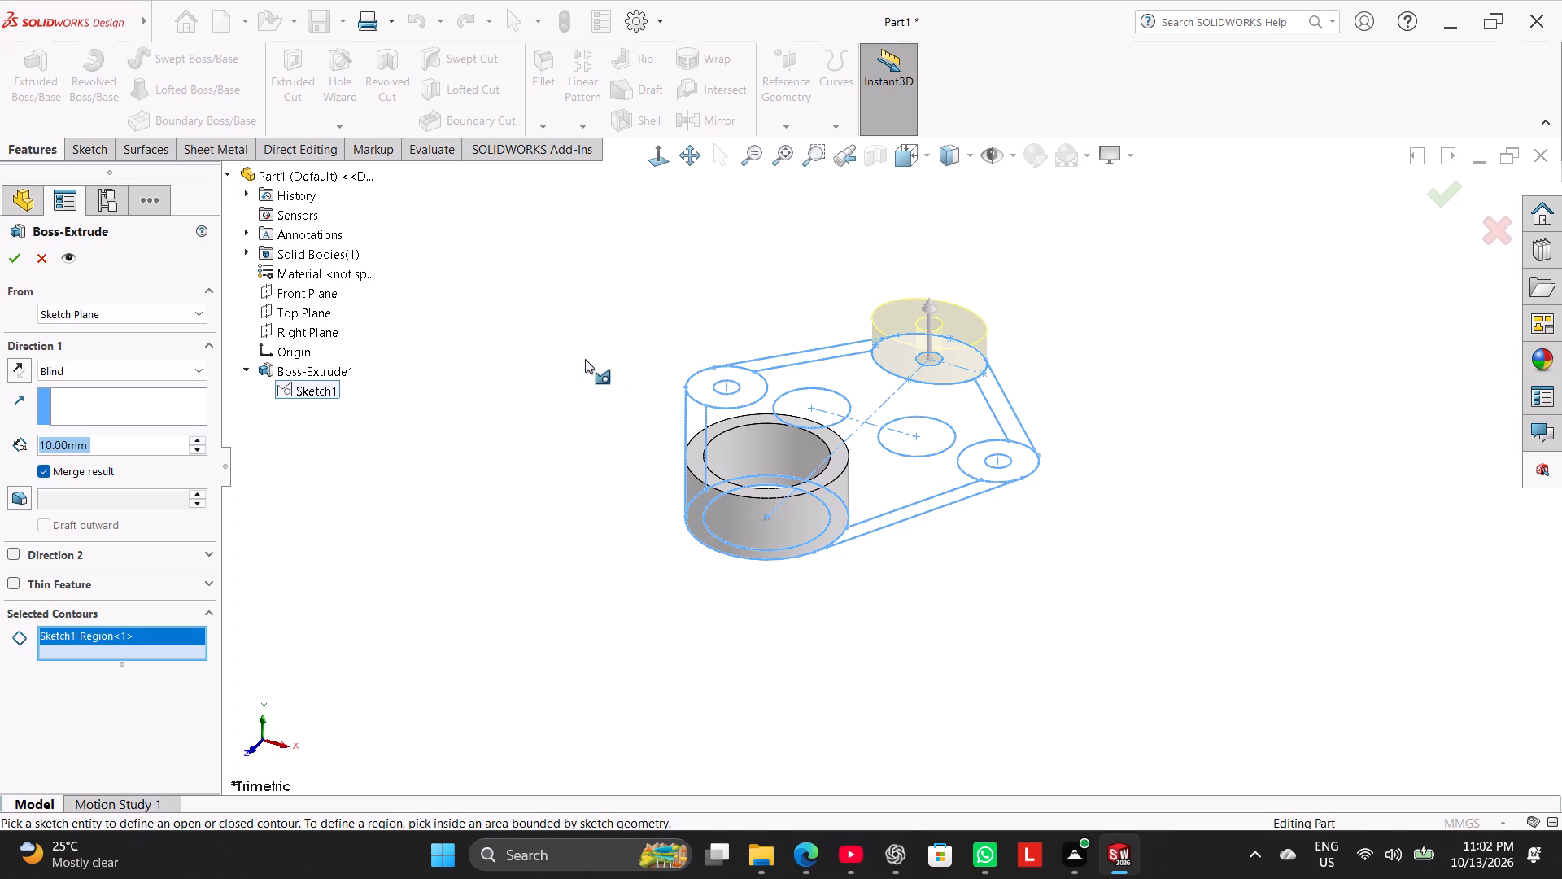
left_click(24, 260)
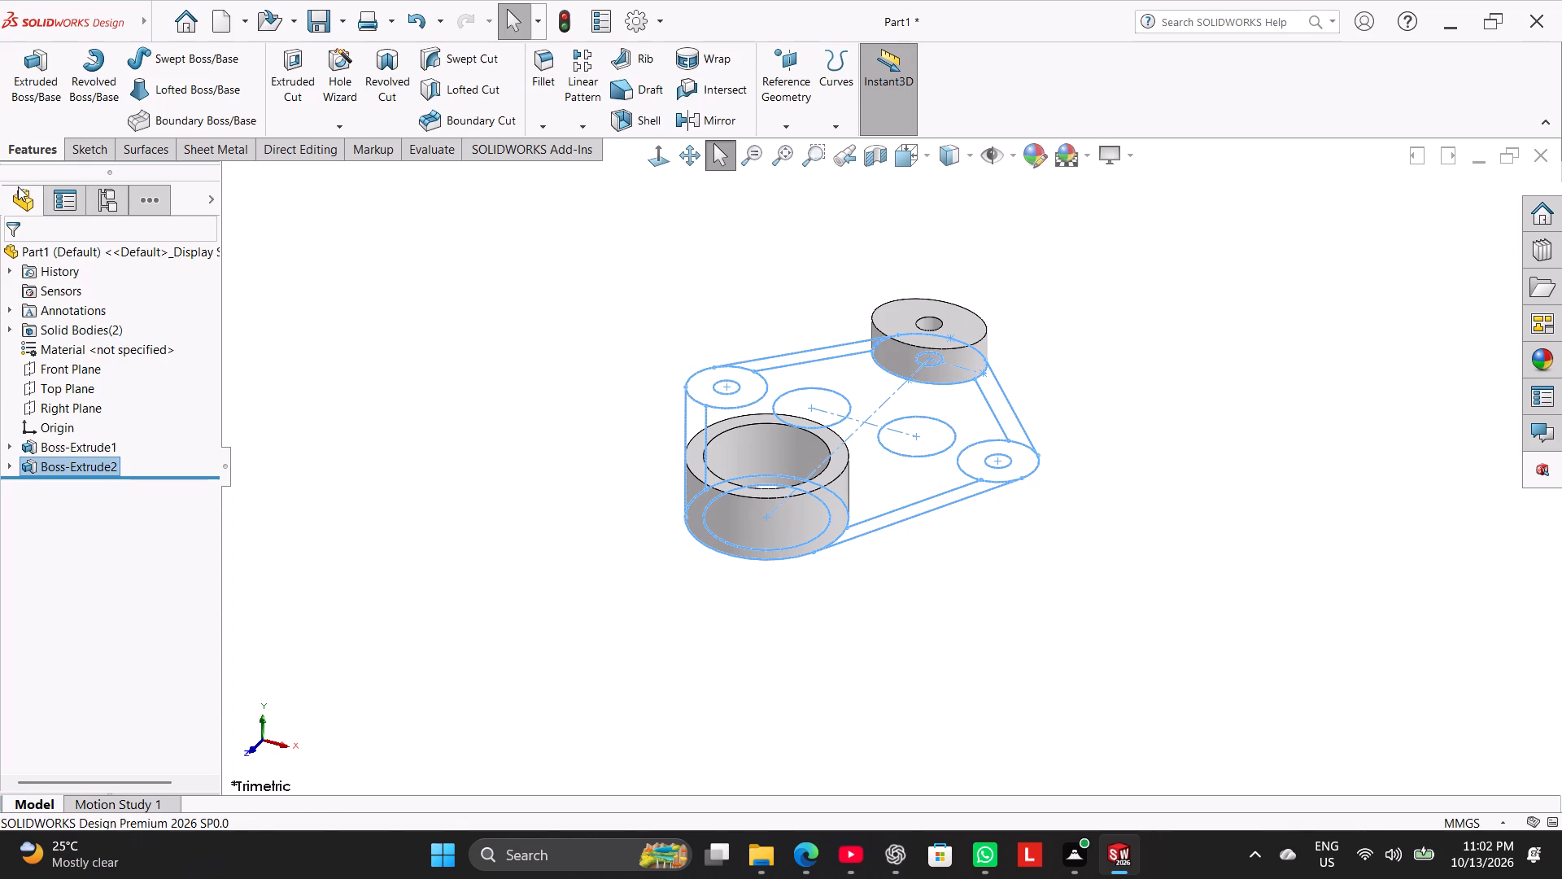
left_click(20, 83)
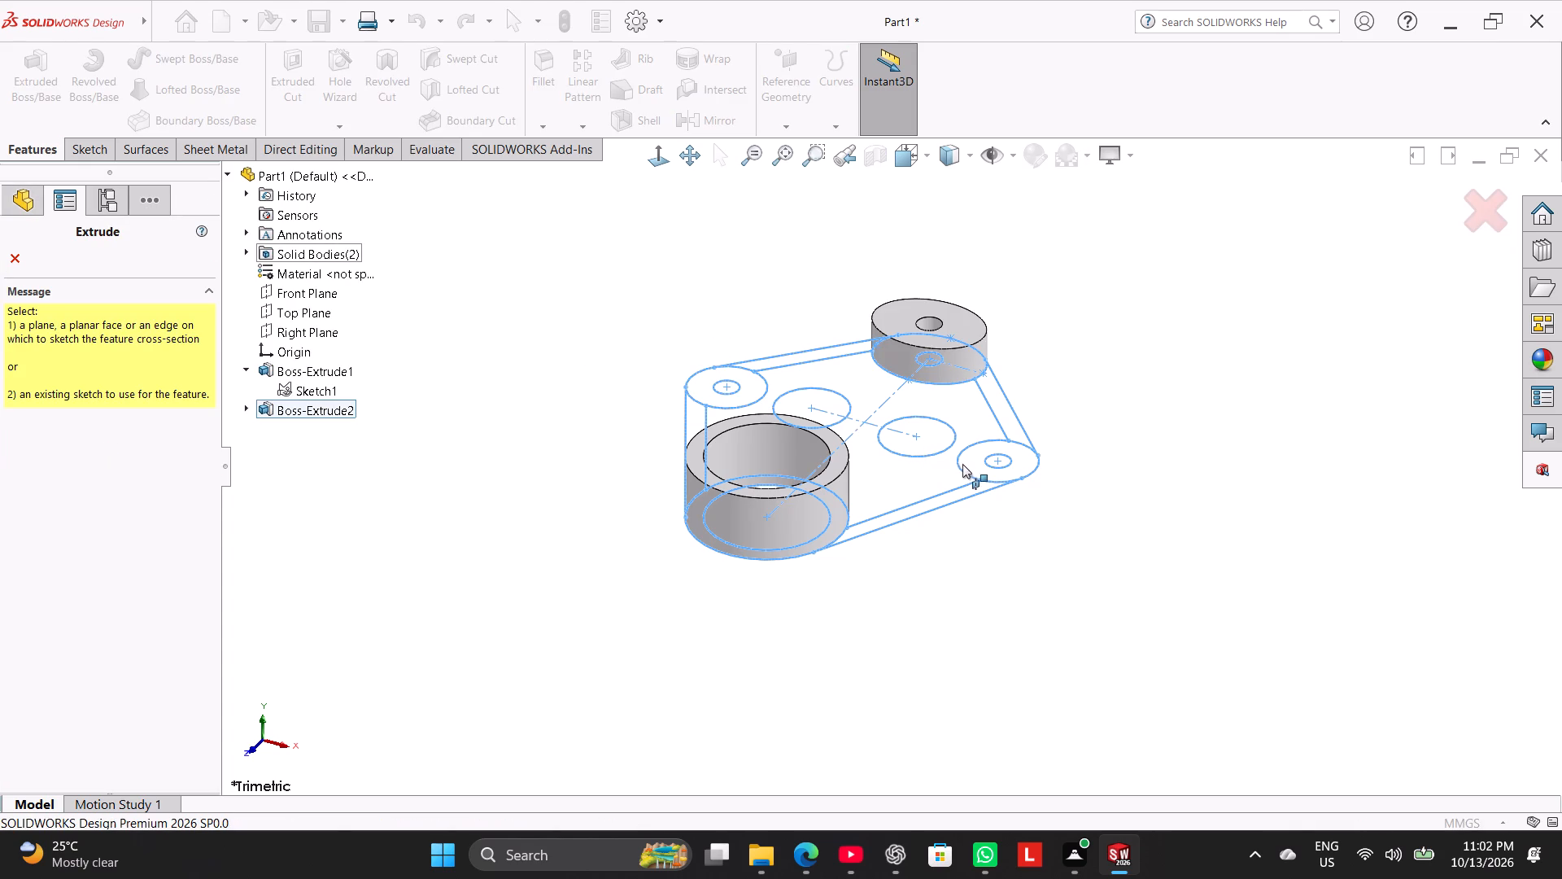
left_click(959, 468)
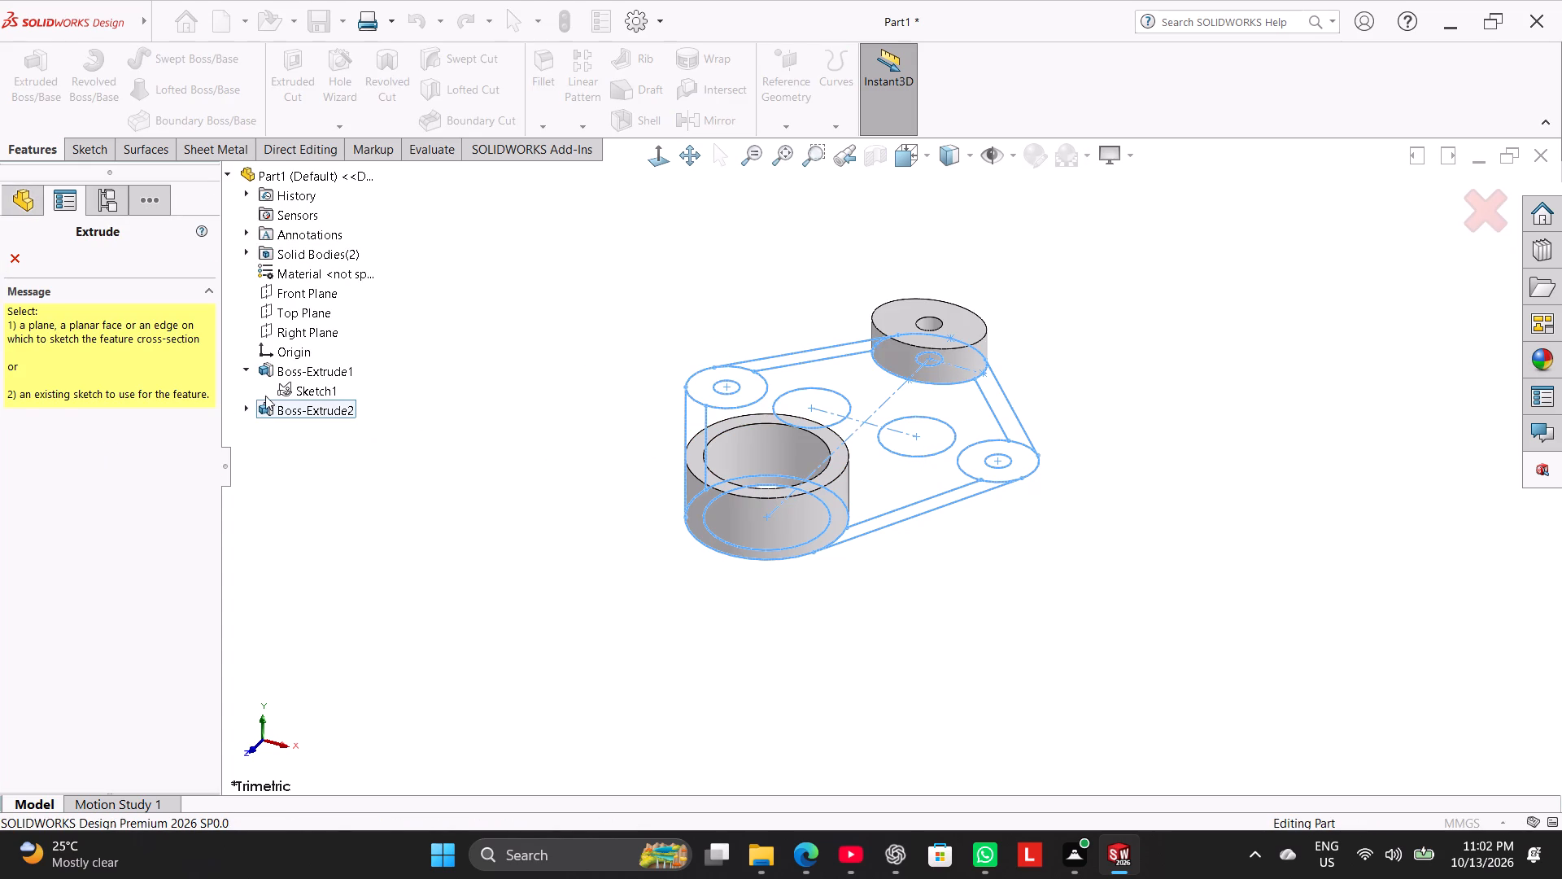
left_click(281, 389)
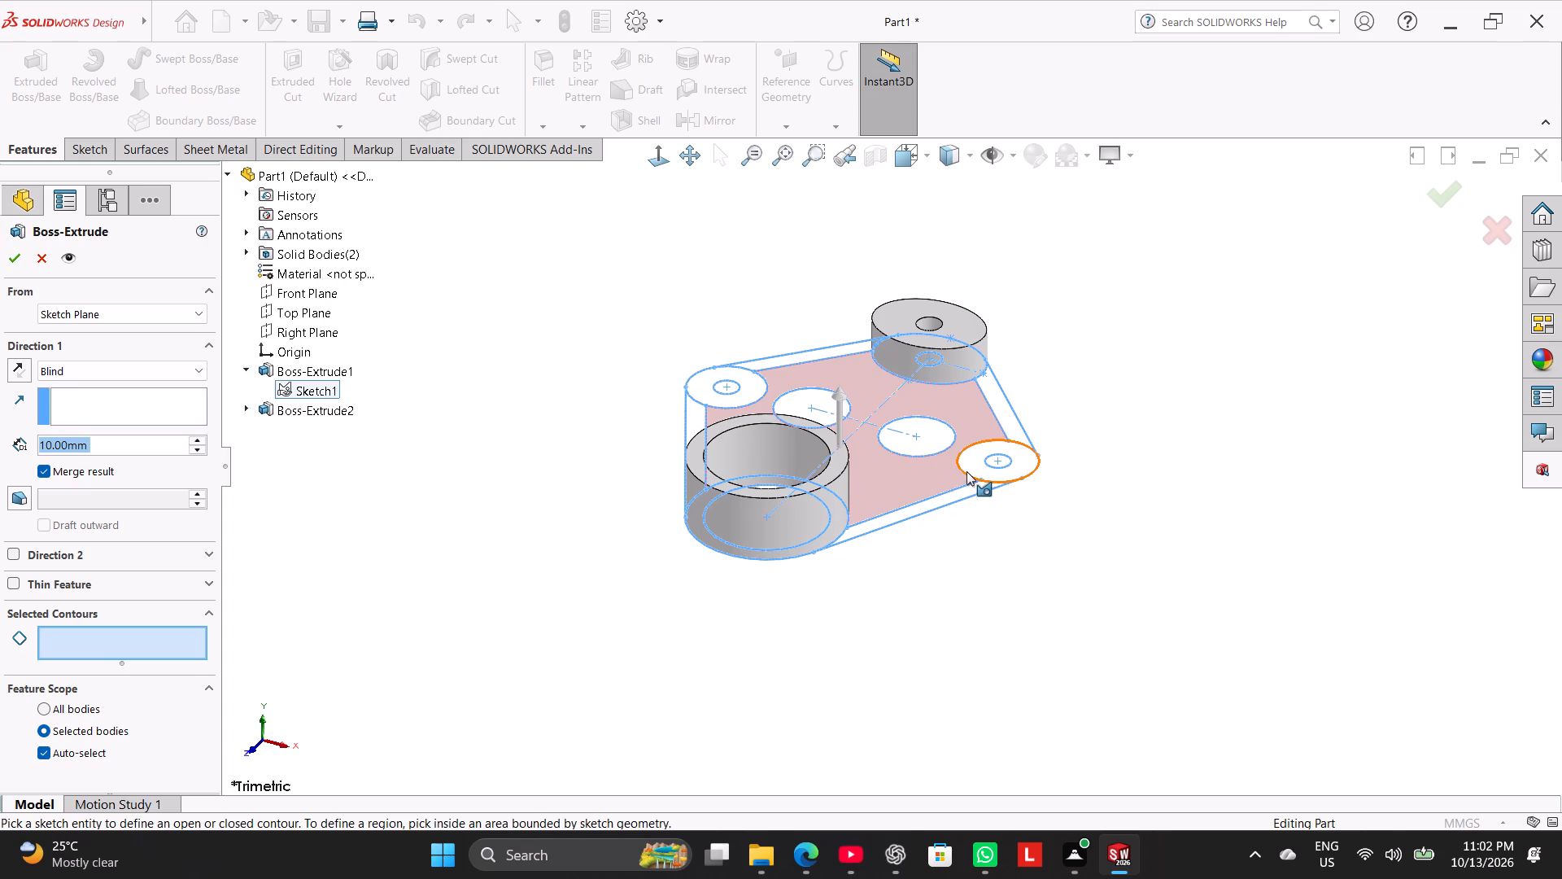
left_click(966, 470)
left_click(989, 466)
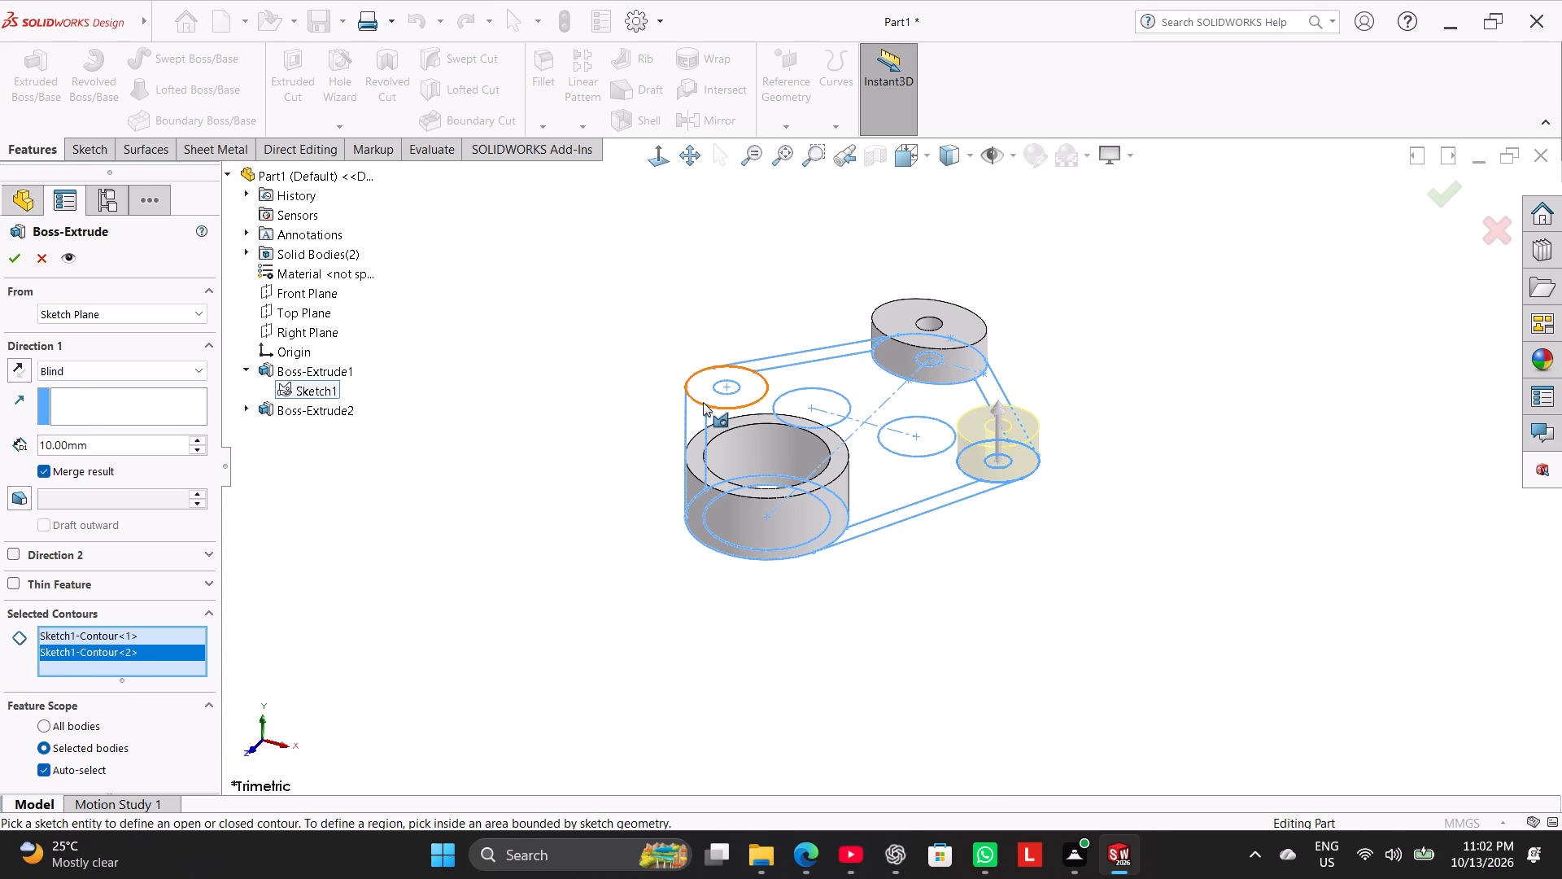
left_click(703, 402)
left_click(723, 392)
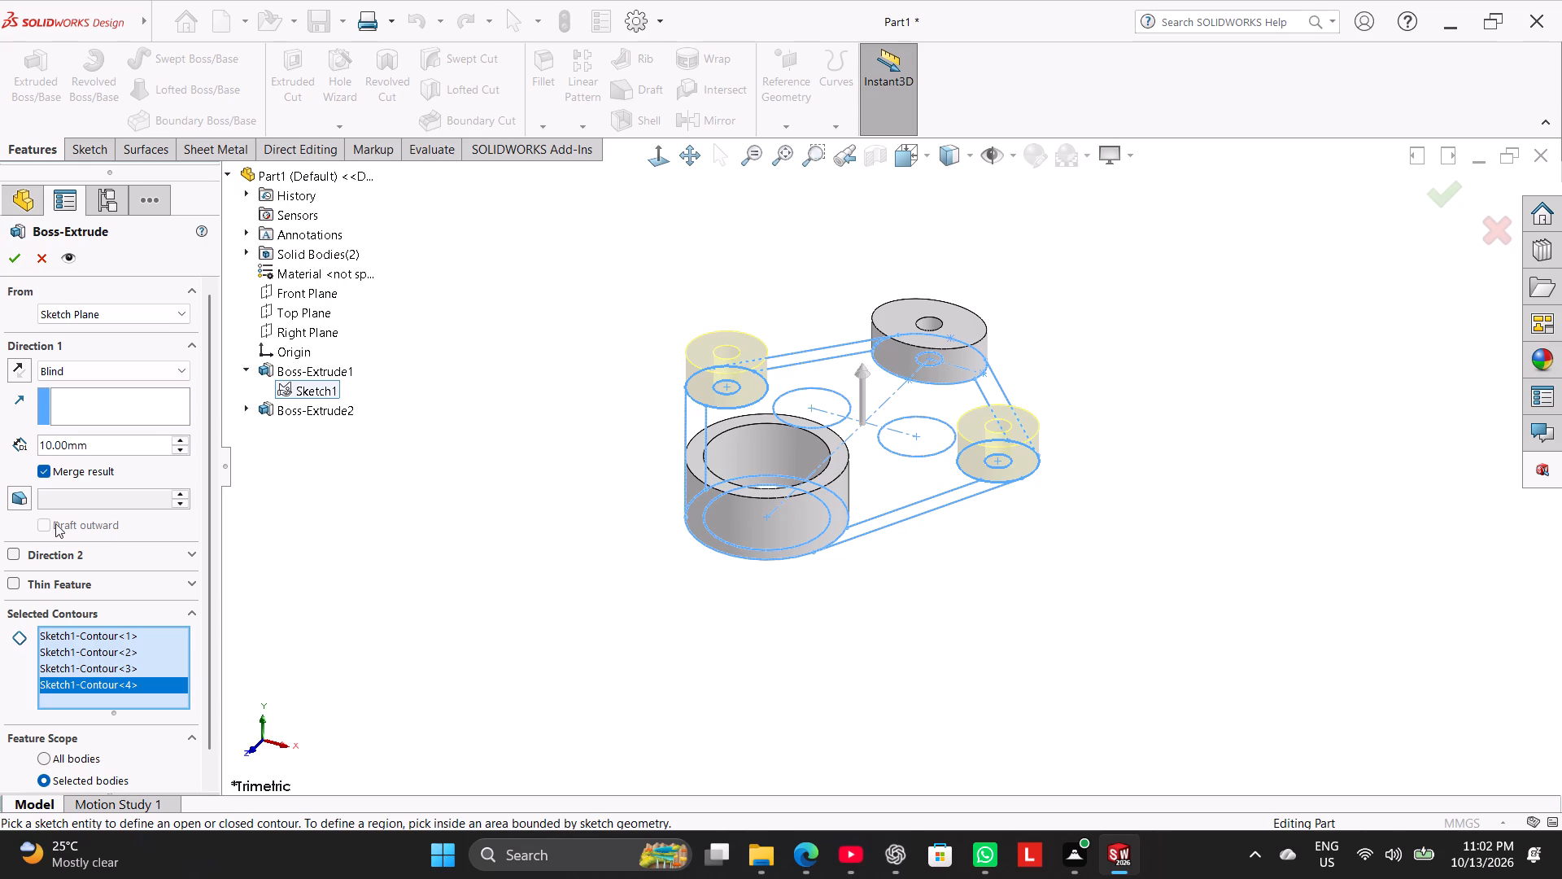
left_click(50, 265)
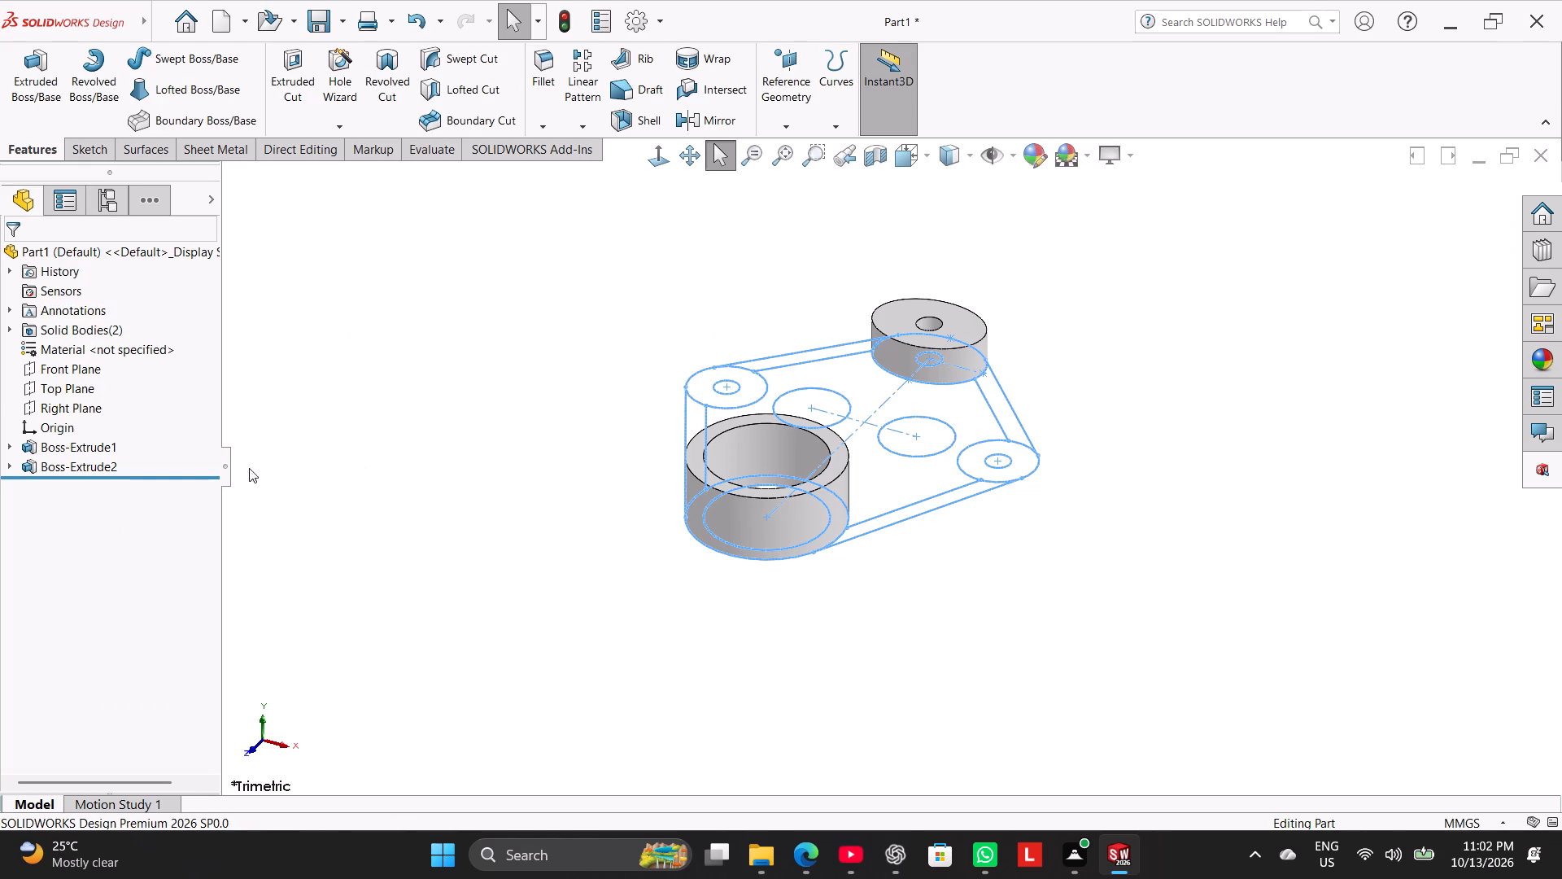
Reopen the 10 mm elliptical boss extrusion for editing and activate its contour selection.
right_click(116, 460)
left_click(137, 413)
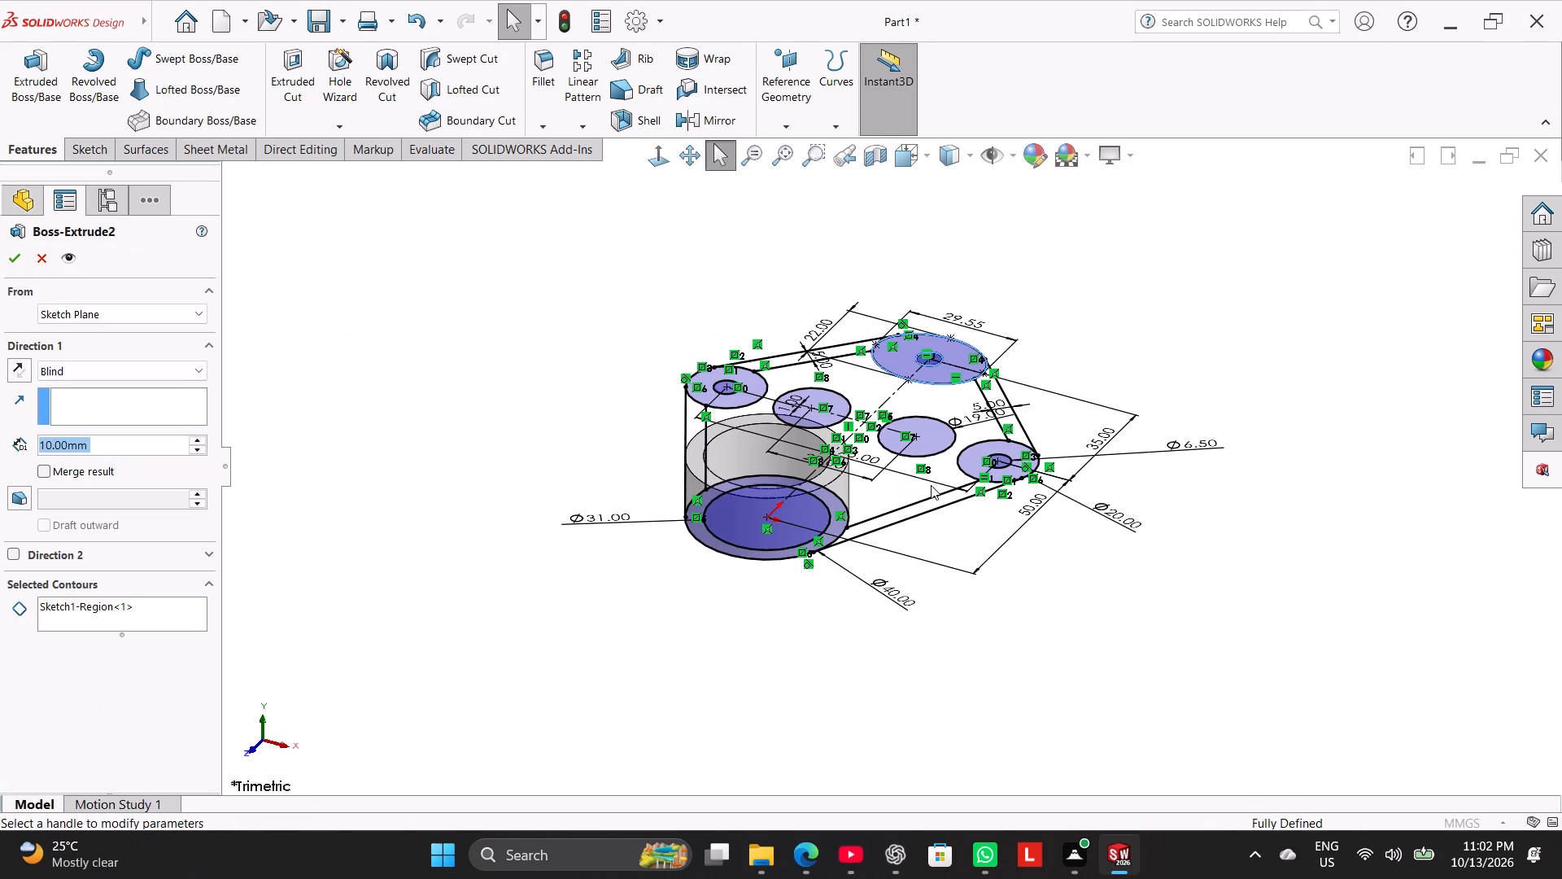
left_click(960, 471)
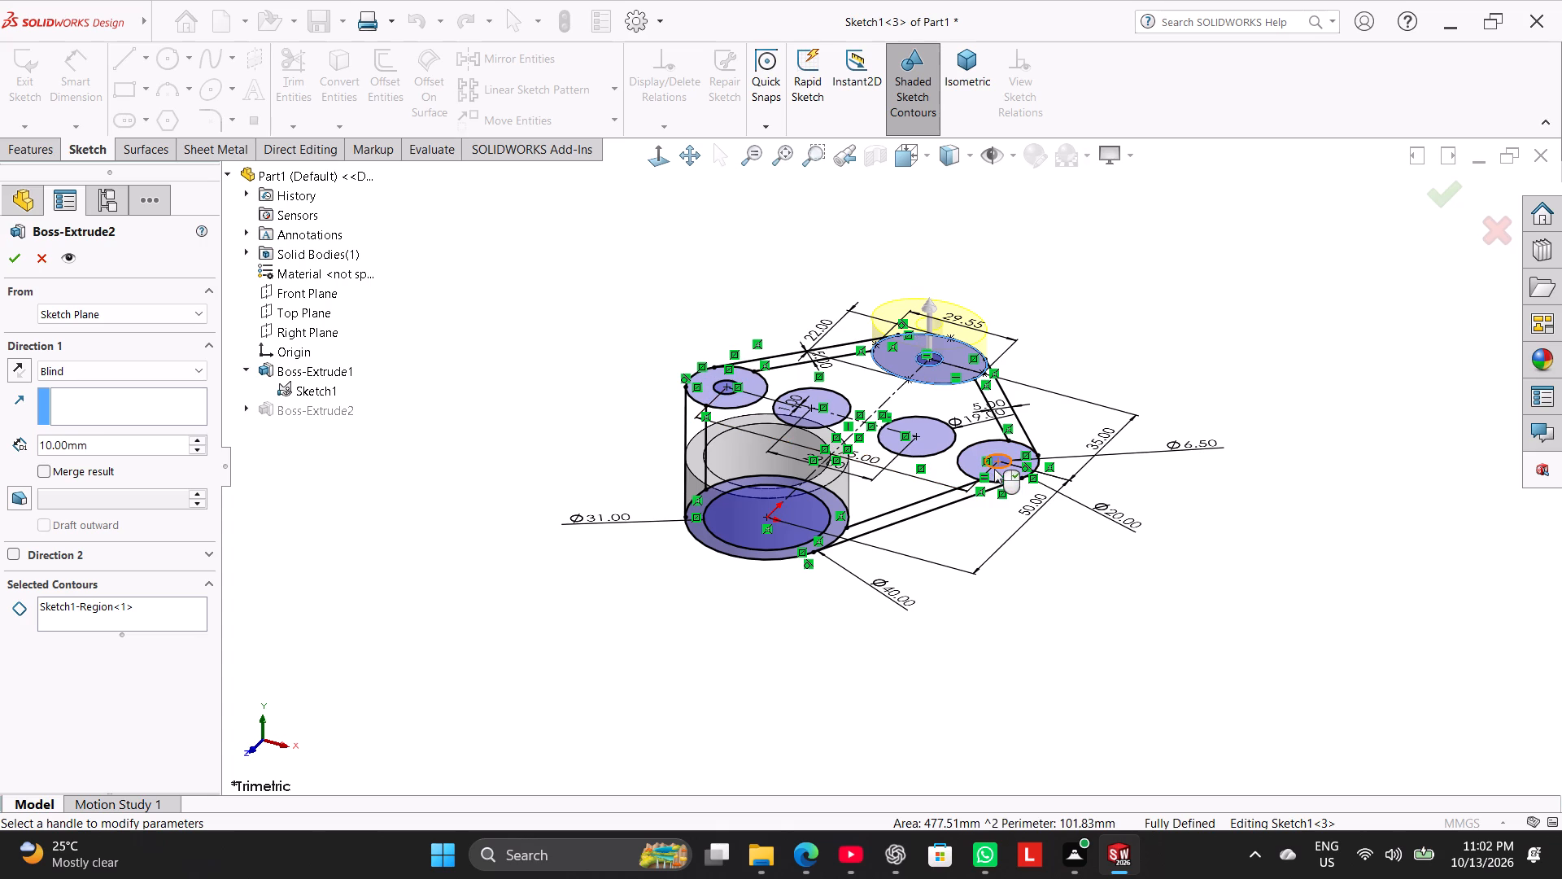
left_click(146, 620)
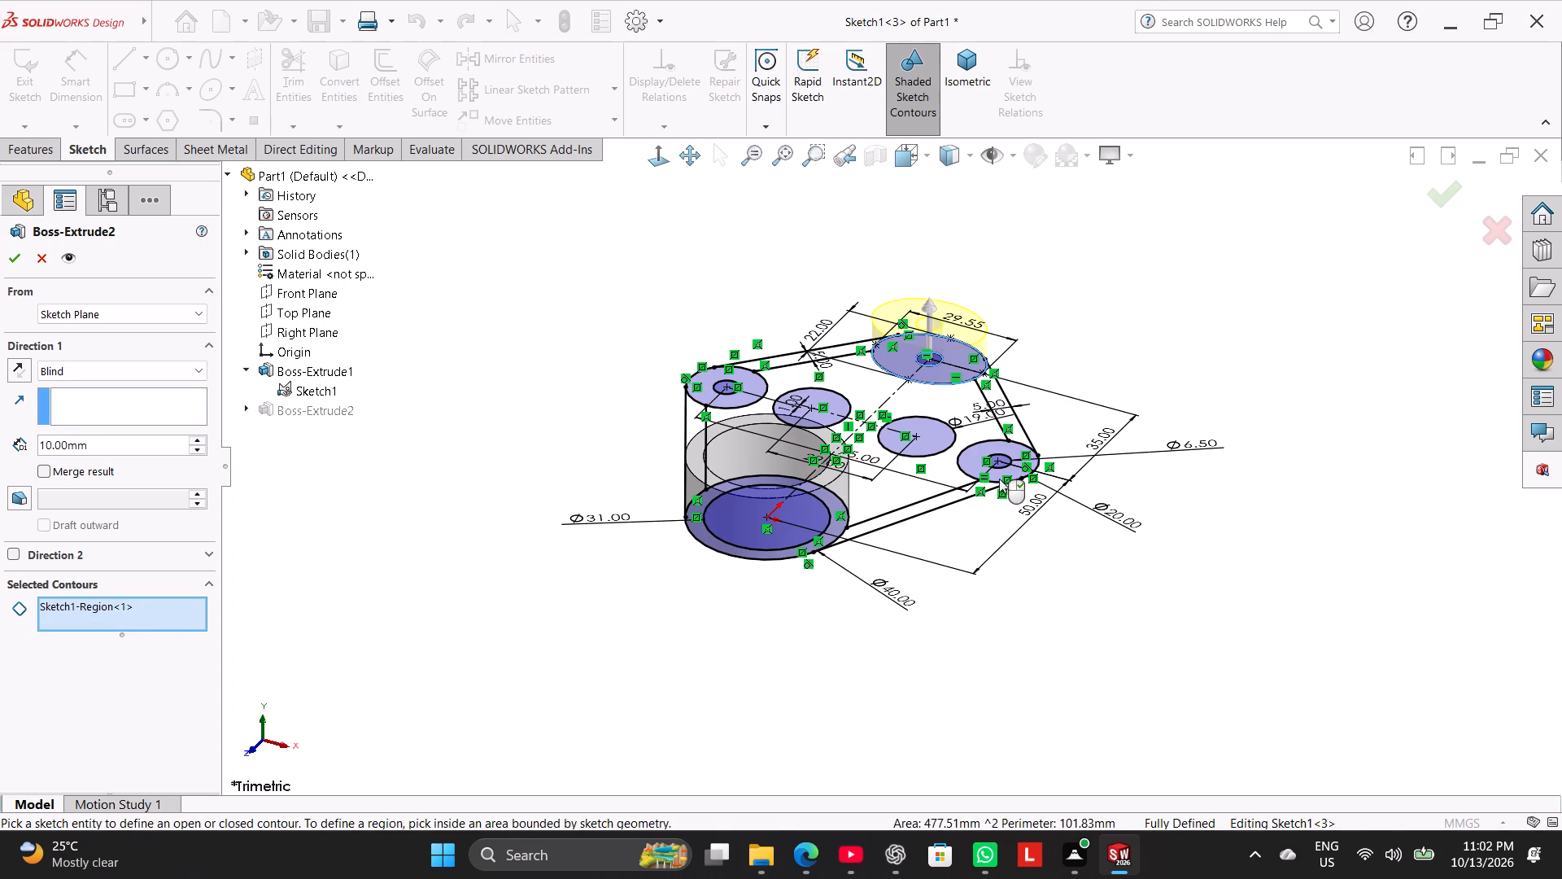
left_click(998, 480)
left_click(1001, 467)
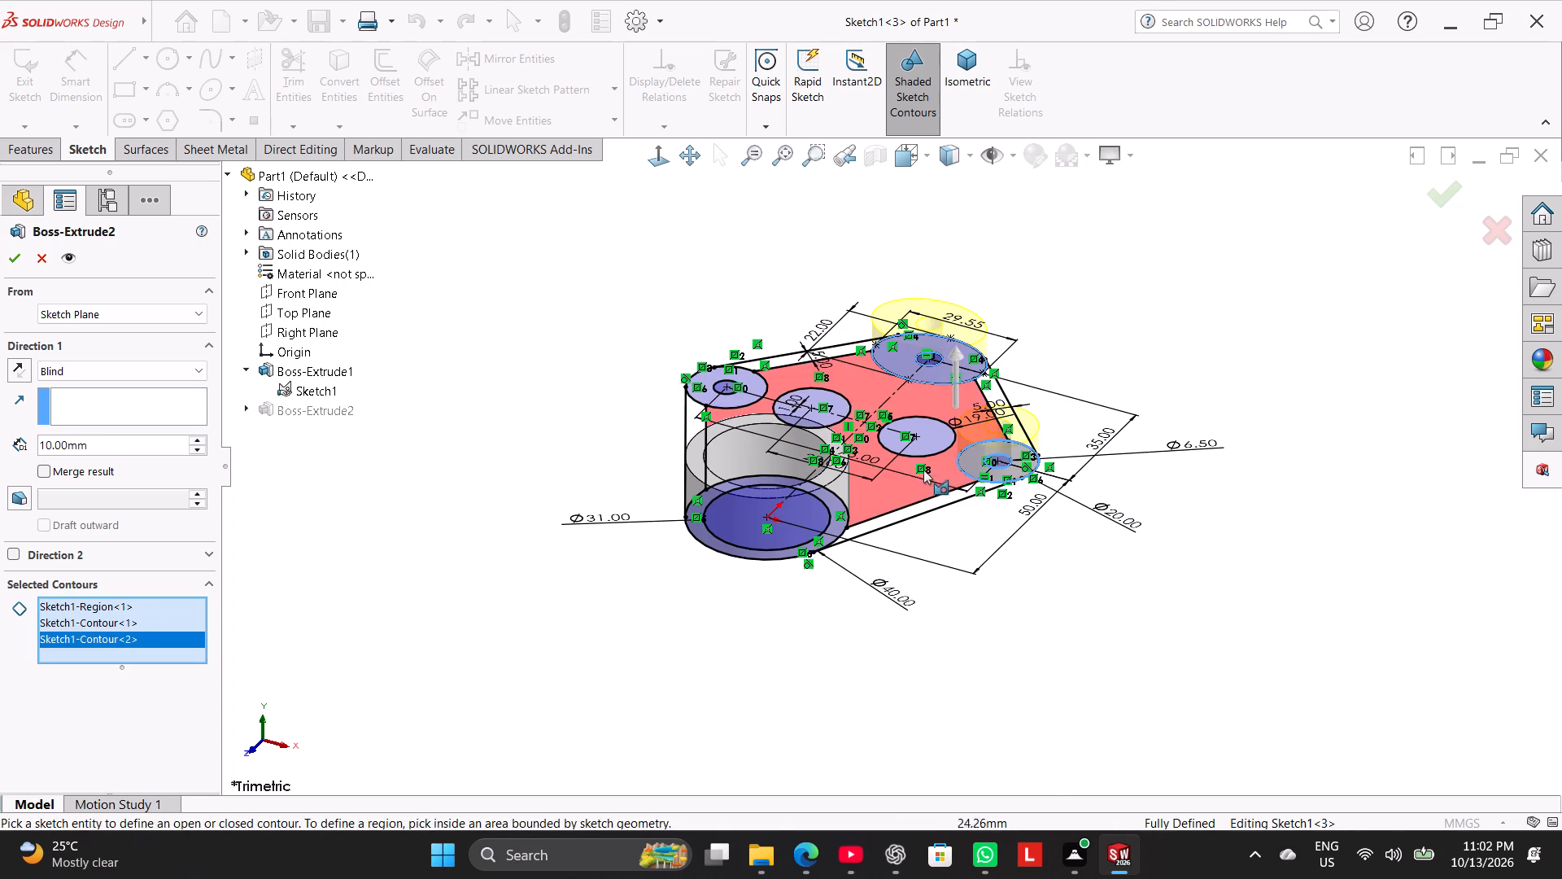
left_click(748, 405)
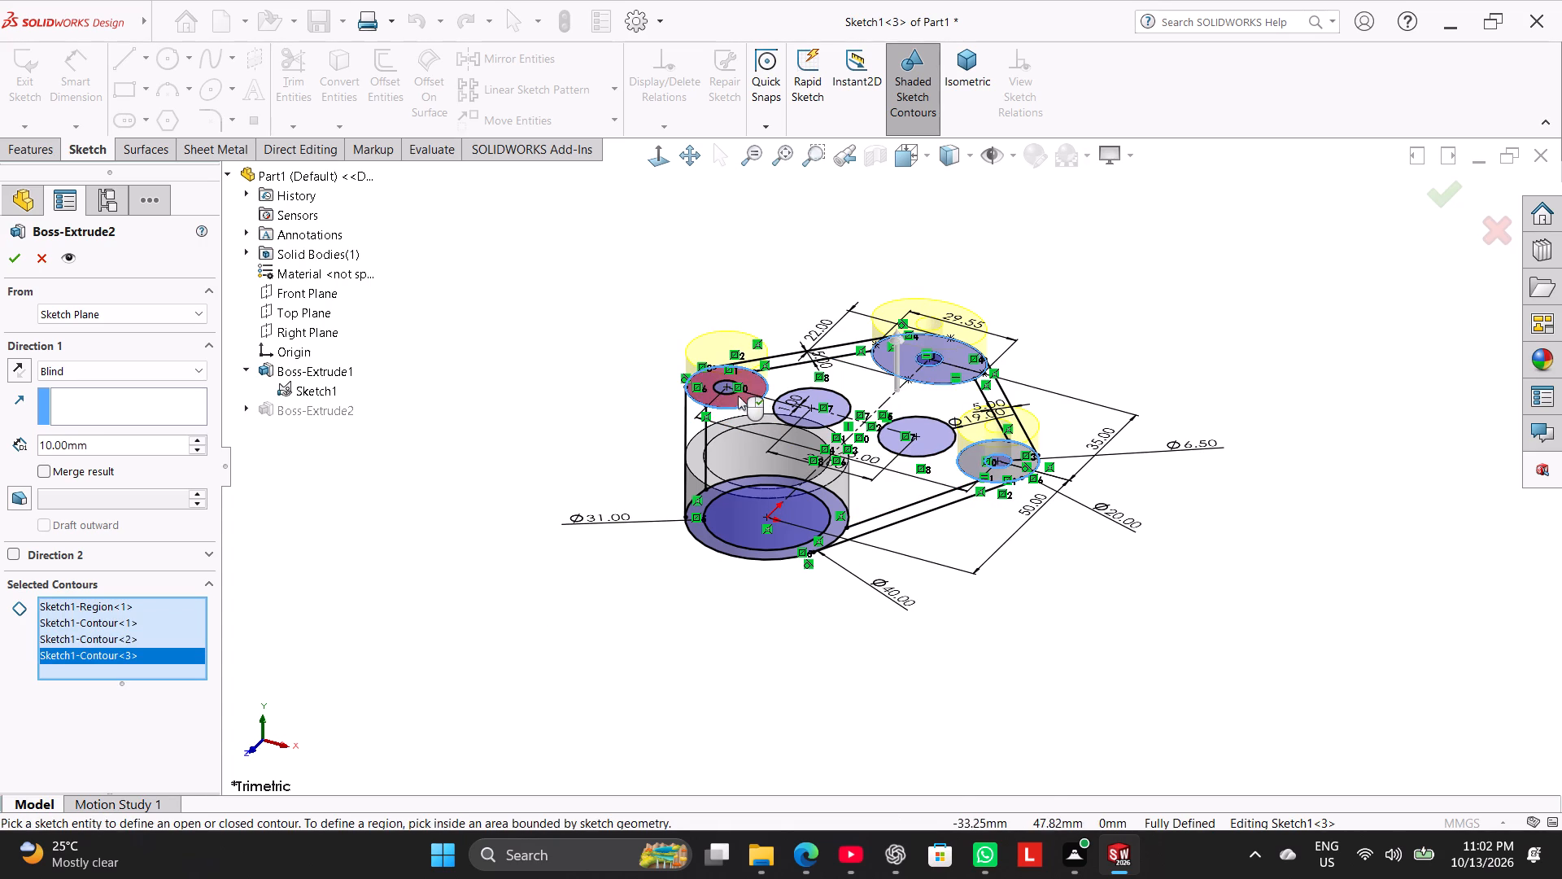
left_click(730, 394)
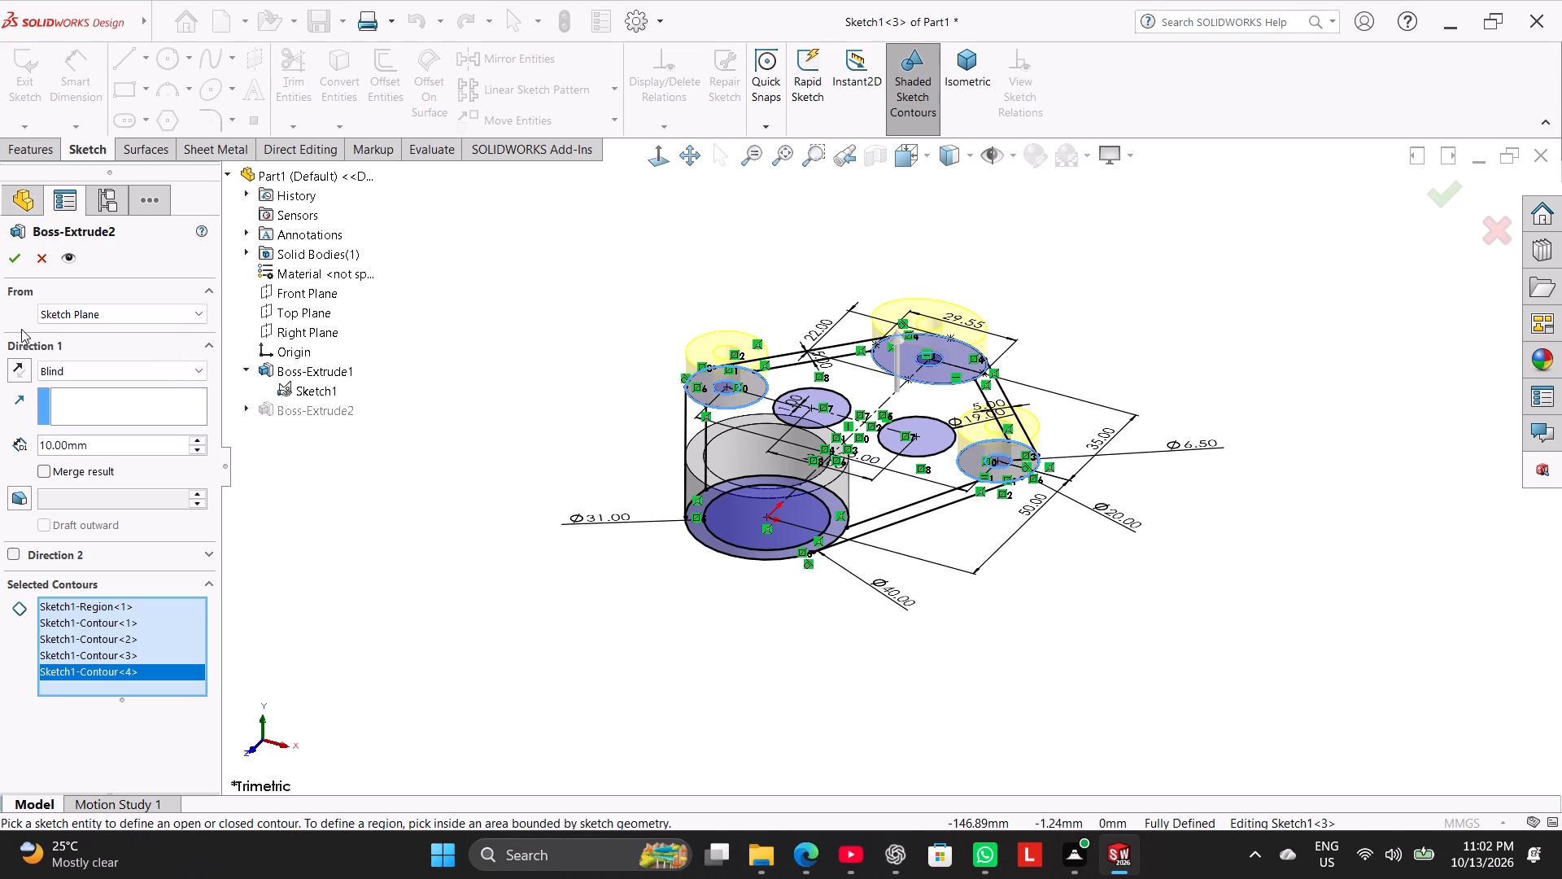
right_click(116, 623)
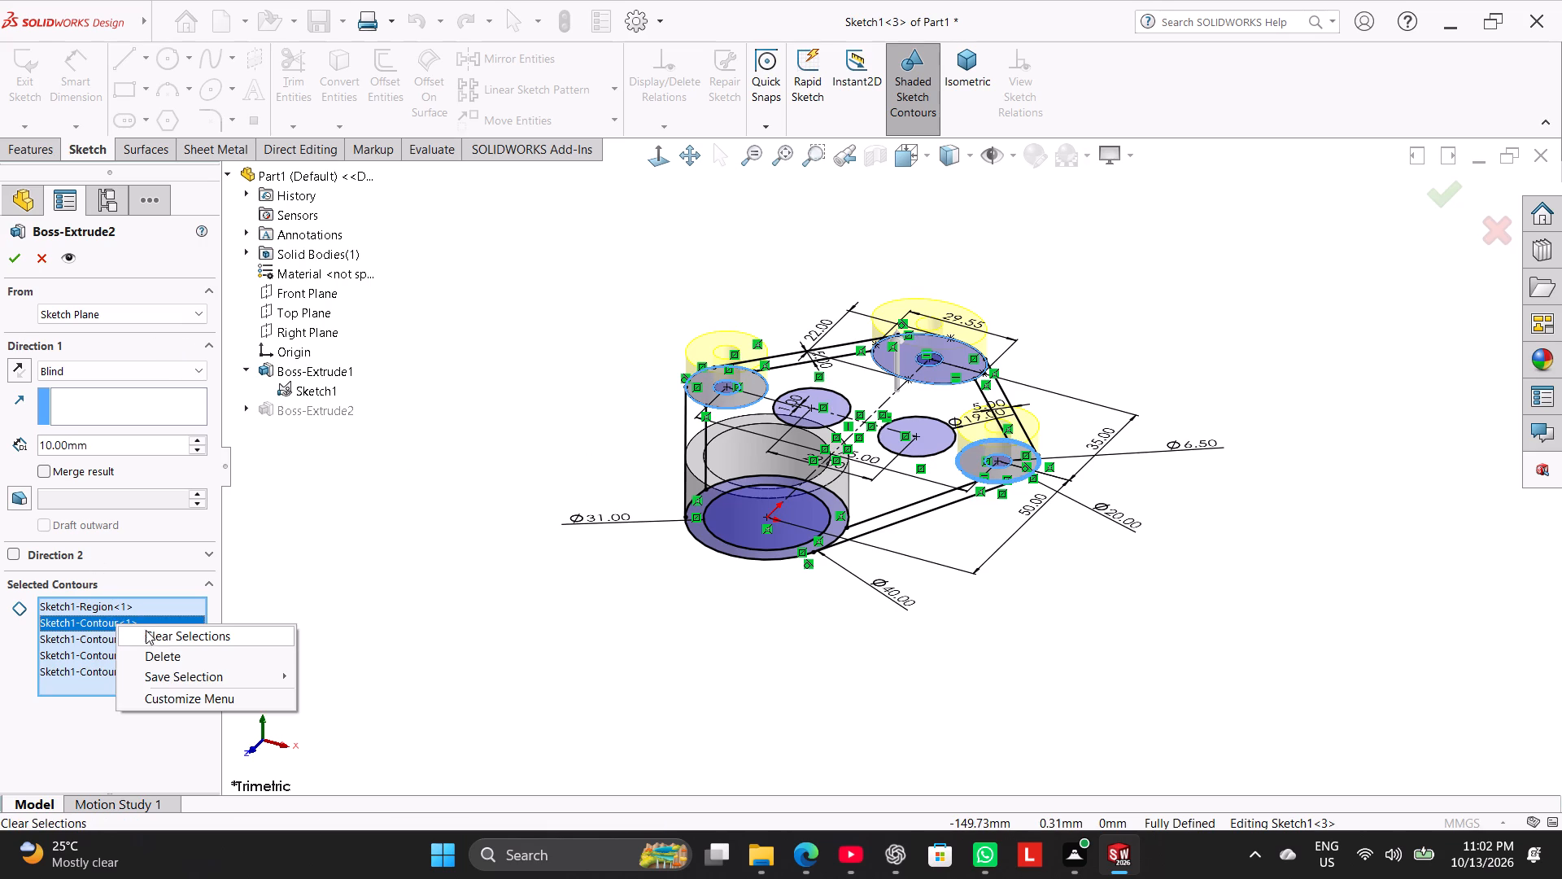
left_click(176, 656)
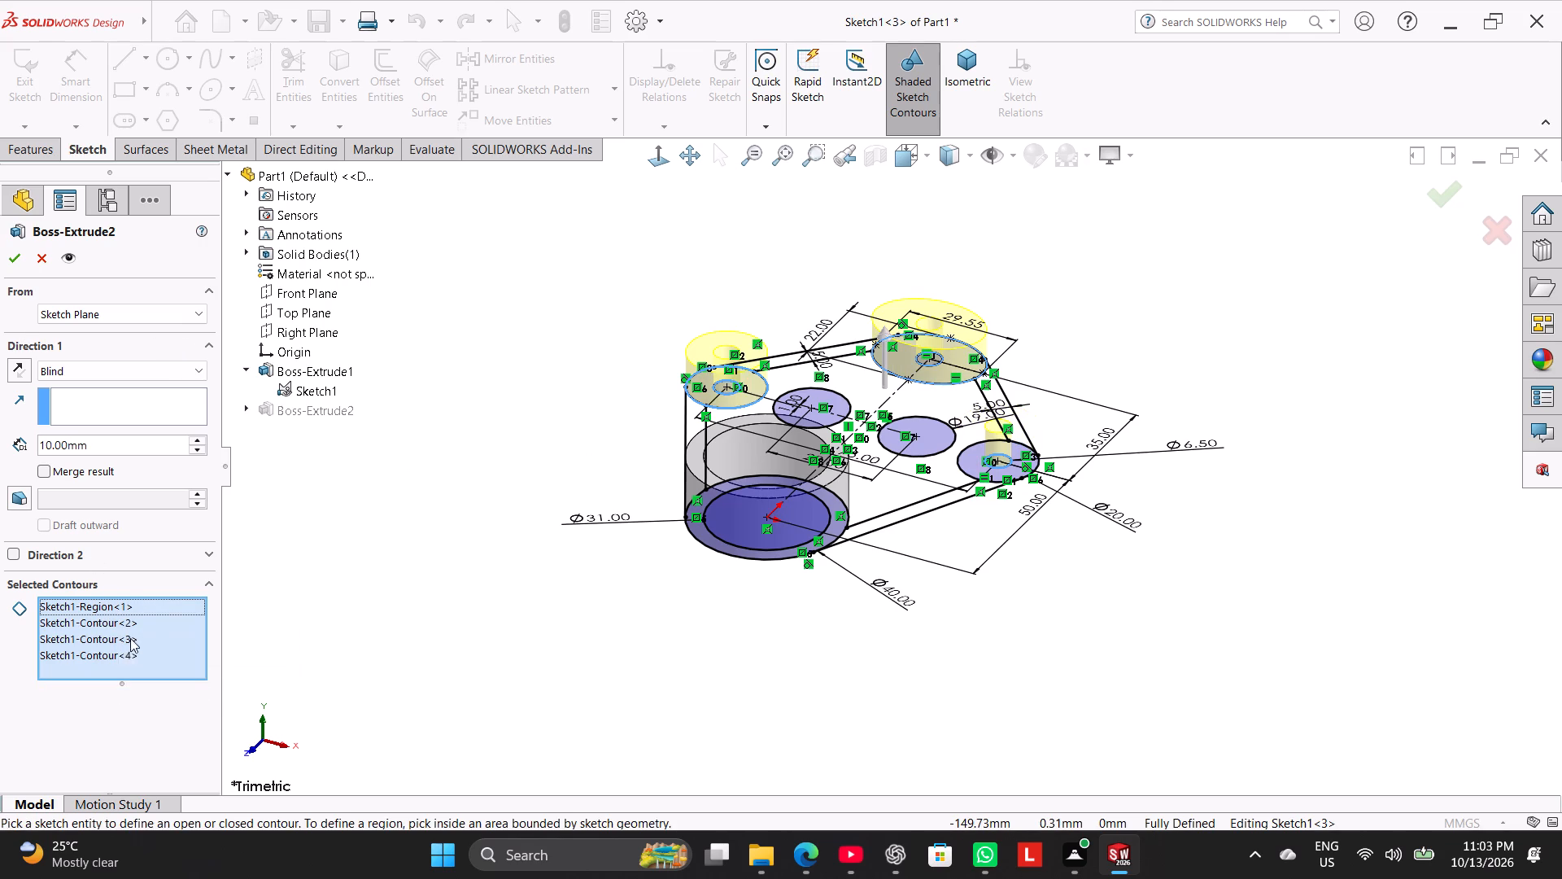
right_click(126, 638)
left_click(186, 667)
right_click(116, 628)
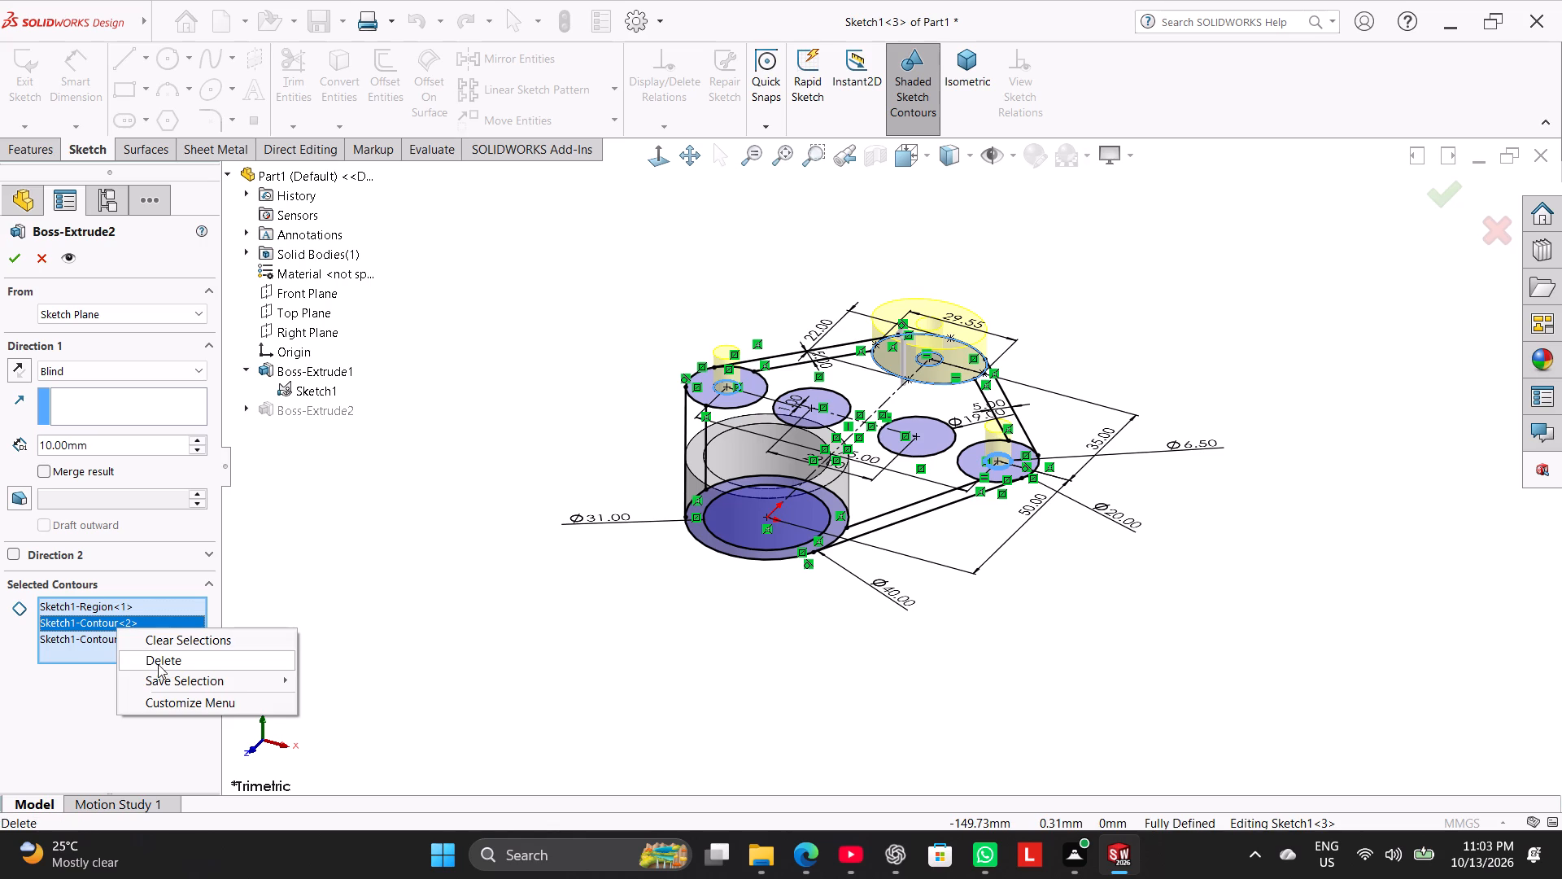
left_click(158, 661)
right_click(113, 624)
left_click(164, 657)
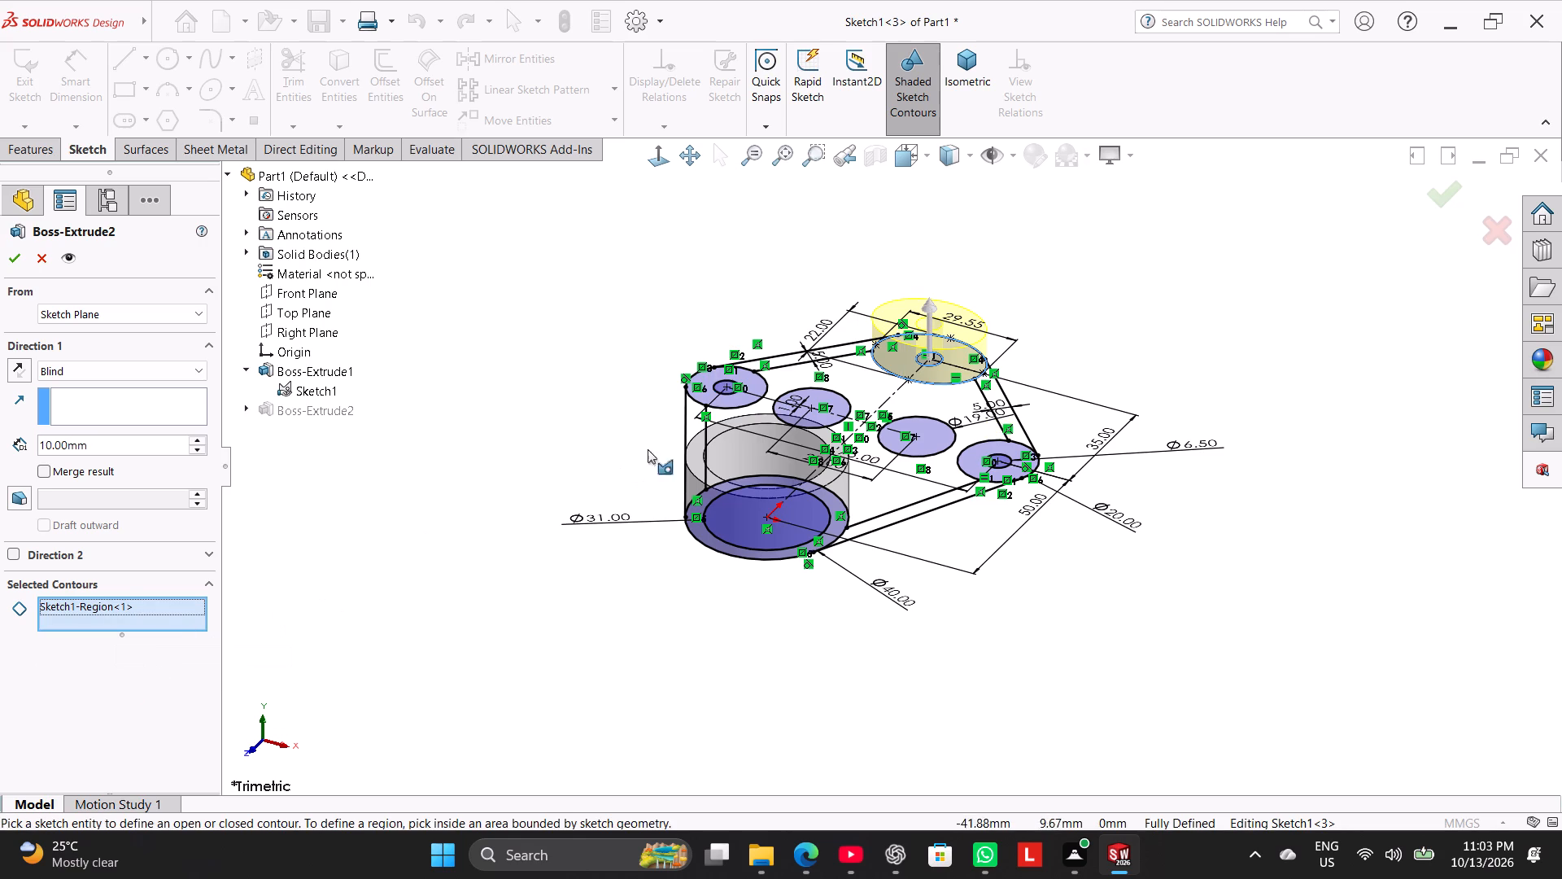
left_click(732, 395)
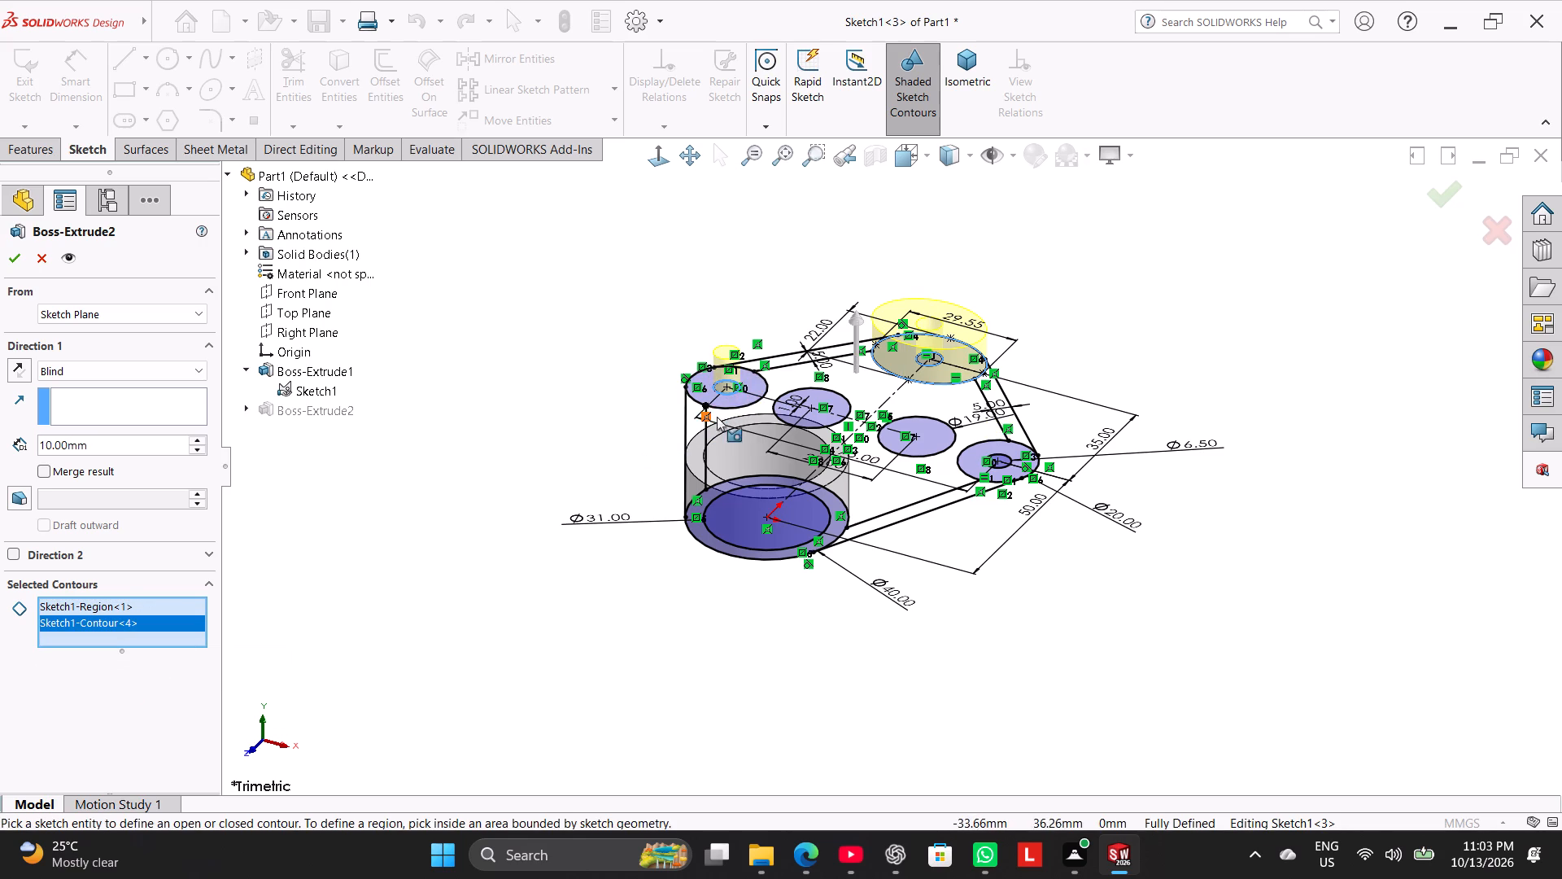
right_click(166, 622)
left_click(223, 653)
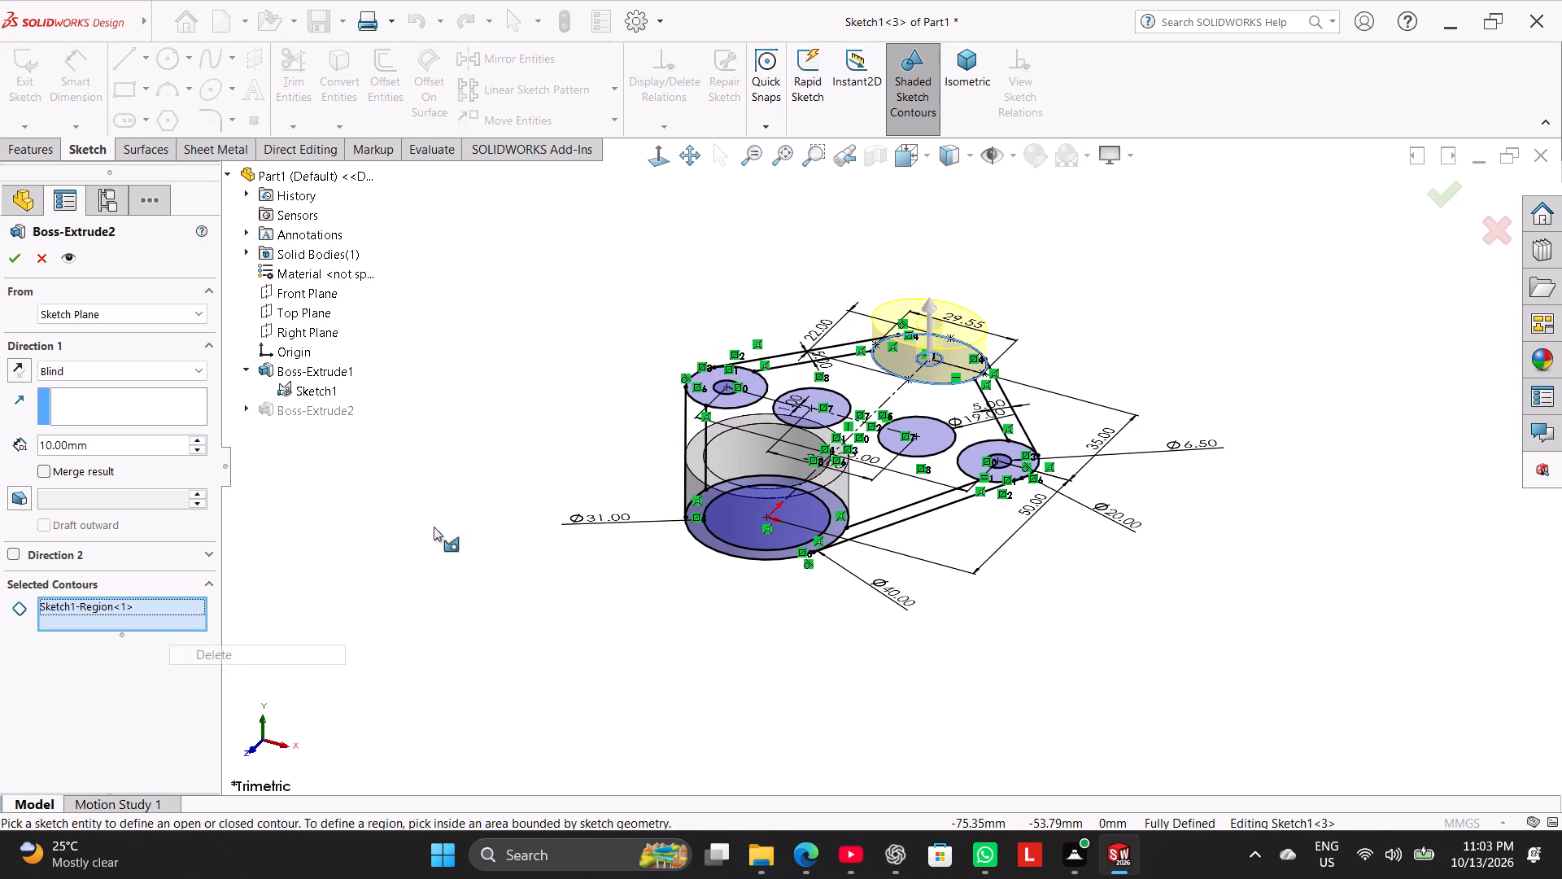
Add the two side-boss ring regions around their small holes to the 10 mm extrusion and accept the edit.
left_click(705, 394)
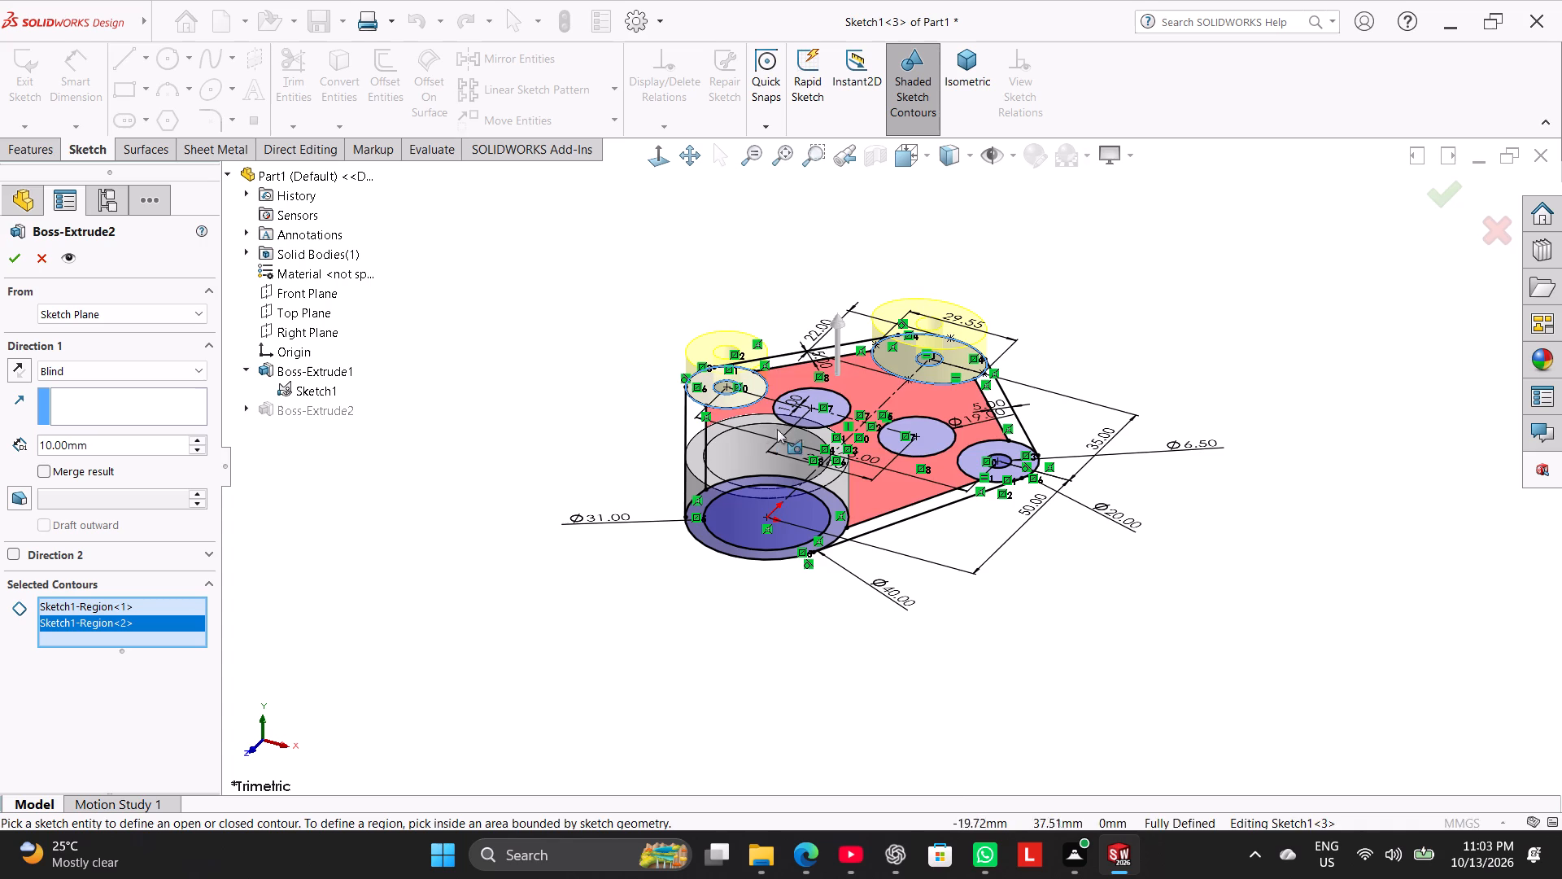
left_click(974, 465)
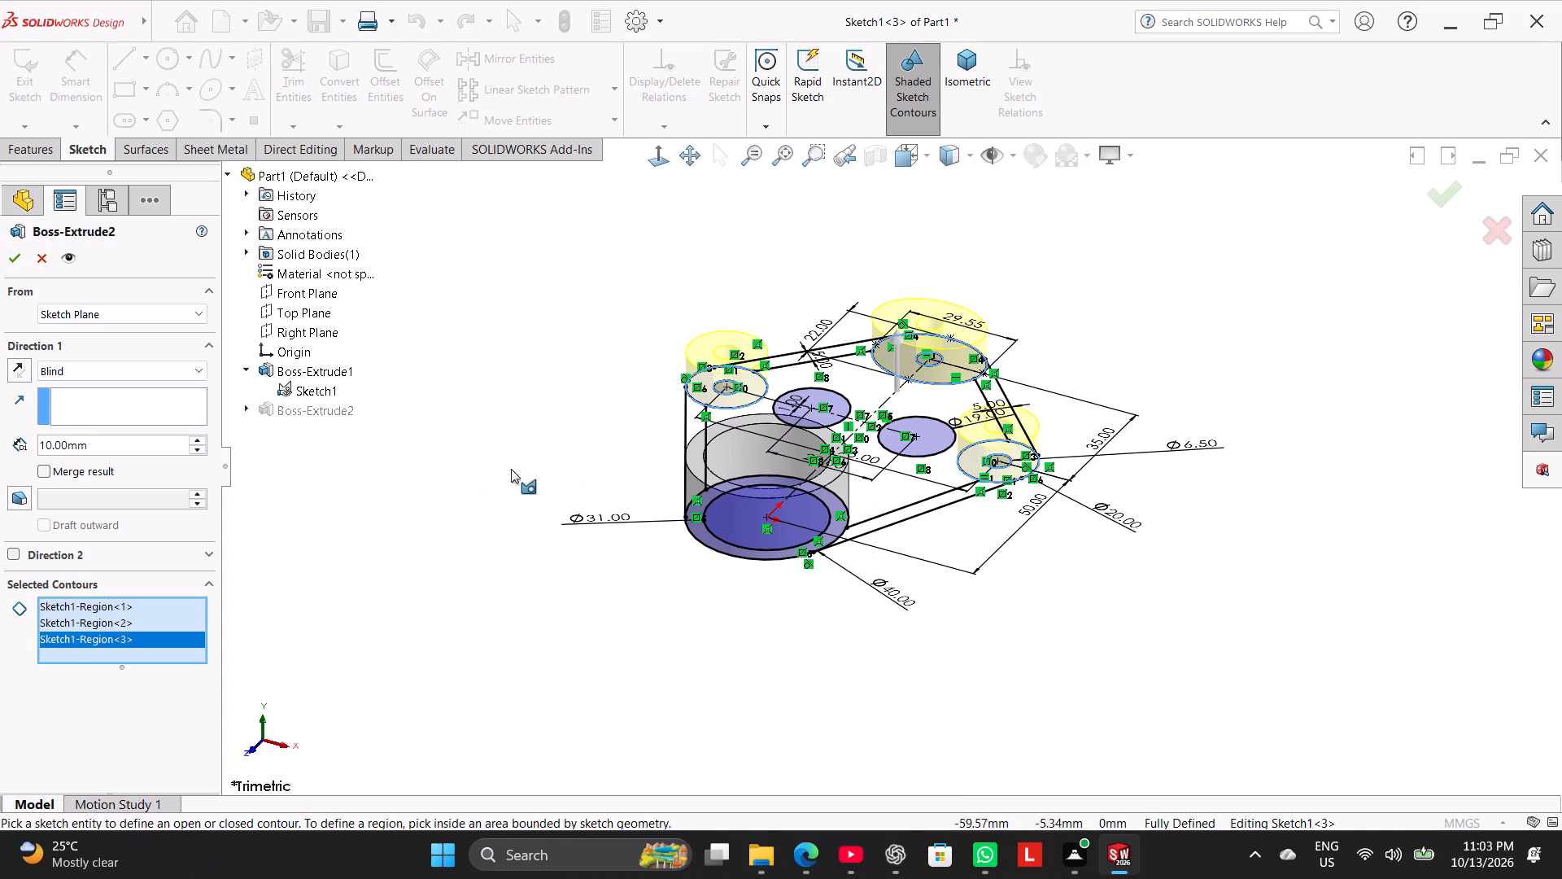
left_click(10, 265)
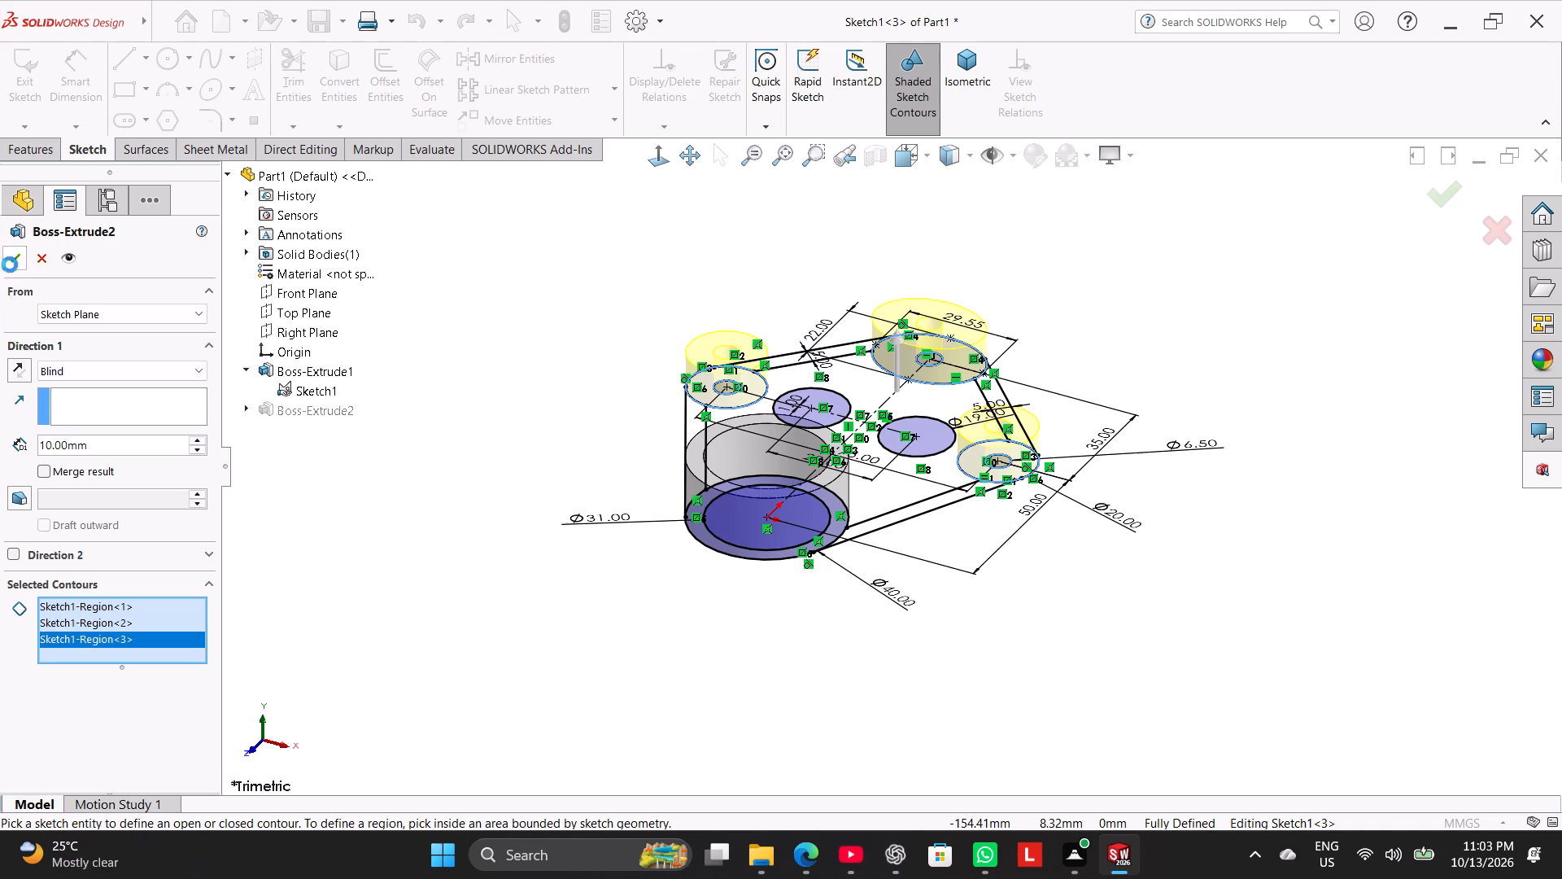
left_click(410, 298)
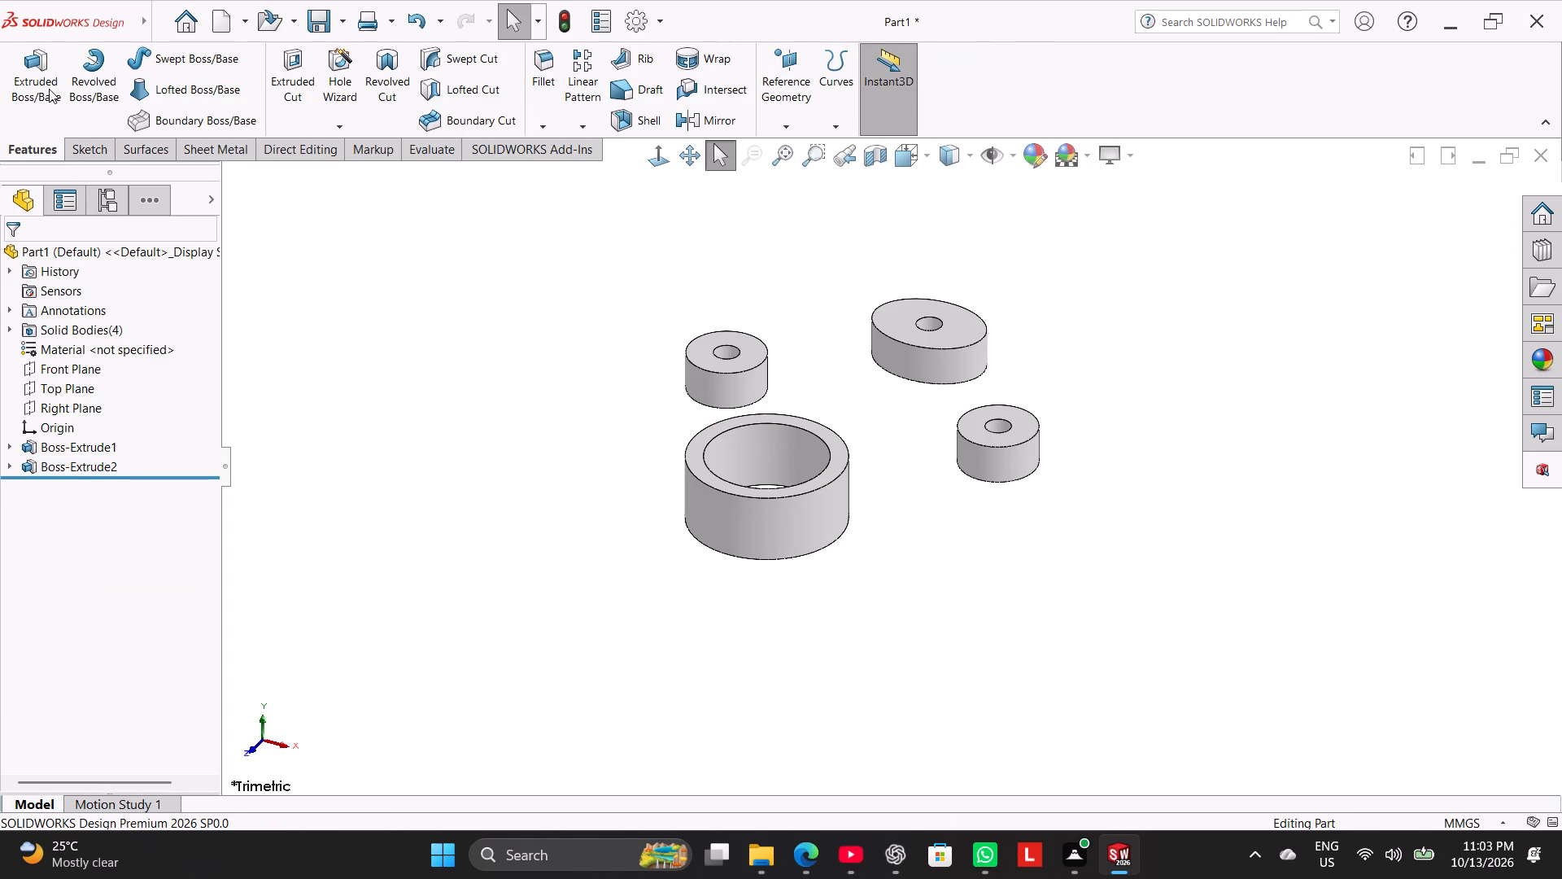
Reuse Sketch1 to extrude the four narrow rim strips linking the large ring and bosses by 5 mm, blind, with Merge result on.
left_click(49, 81)
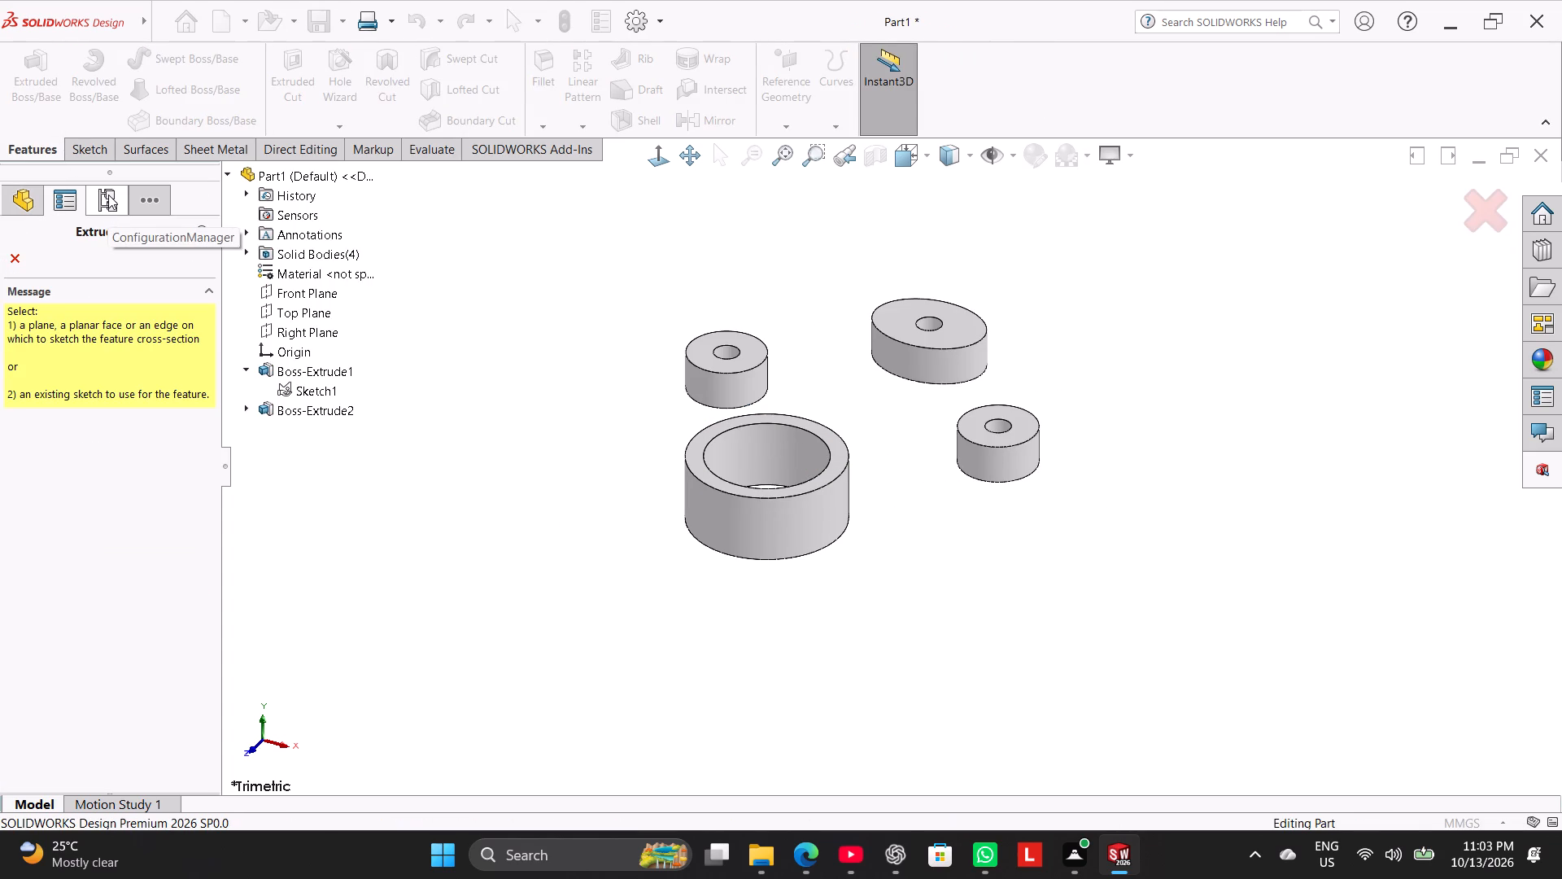
right_click(108, 195)
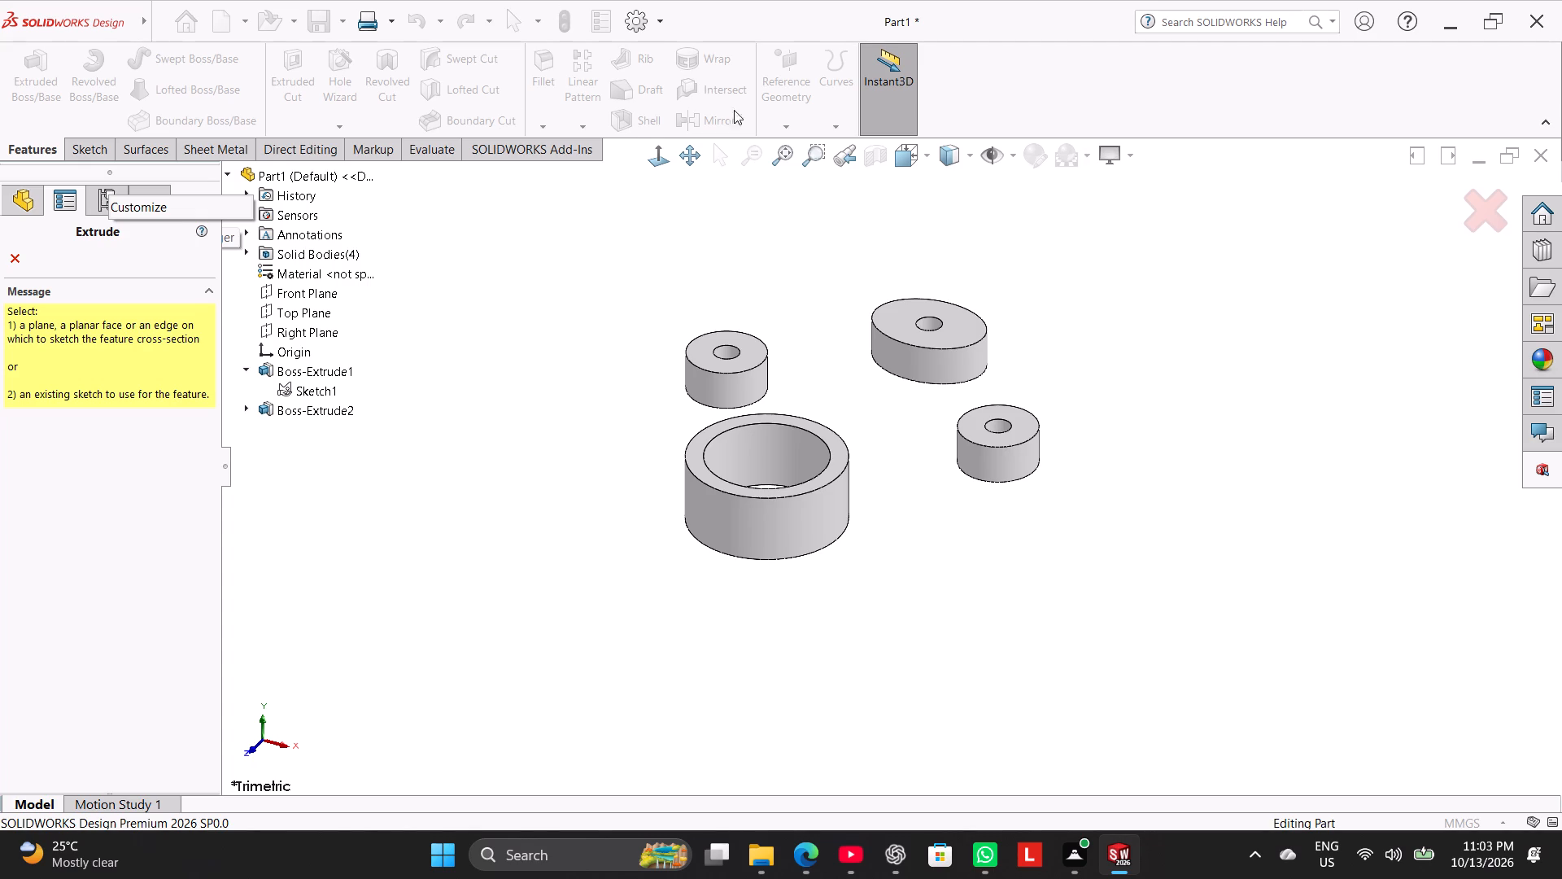
left_click(305, 384)
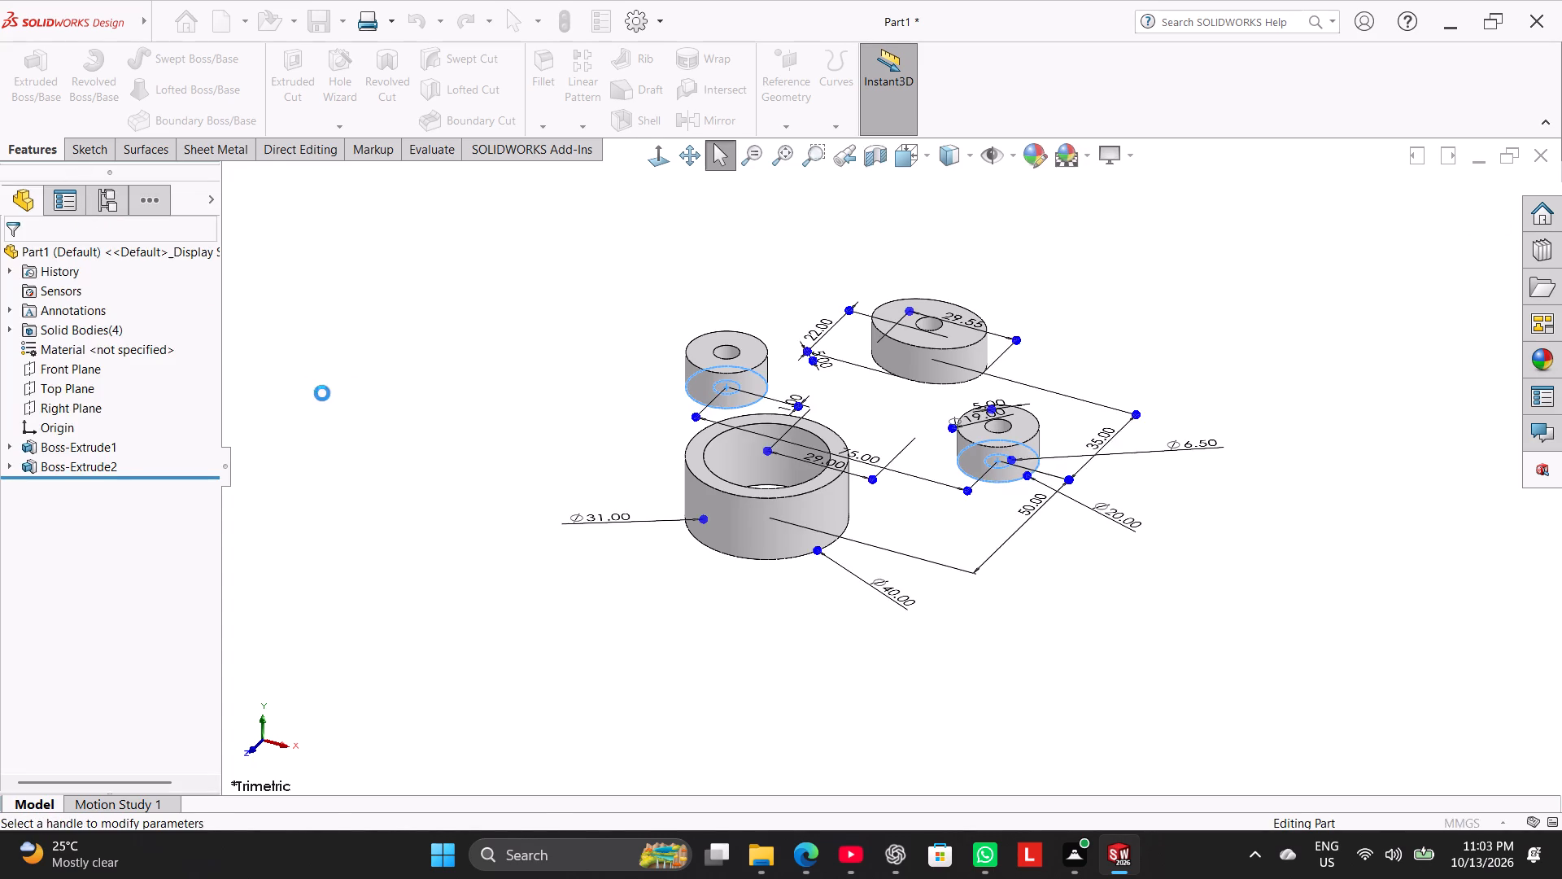
left_click(173, 639)
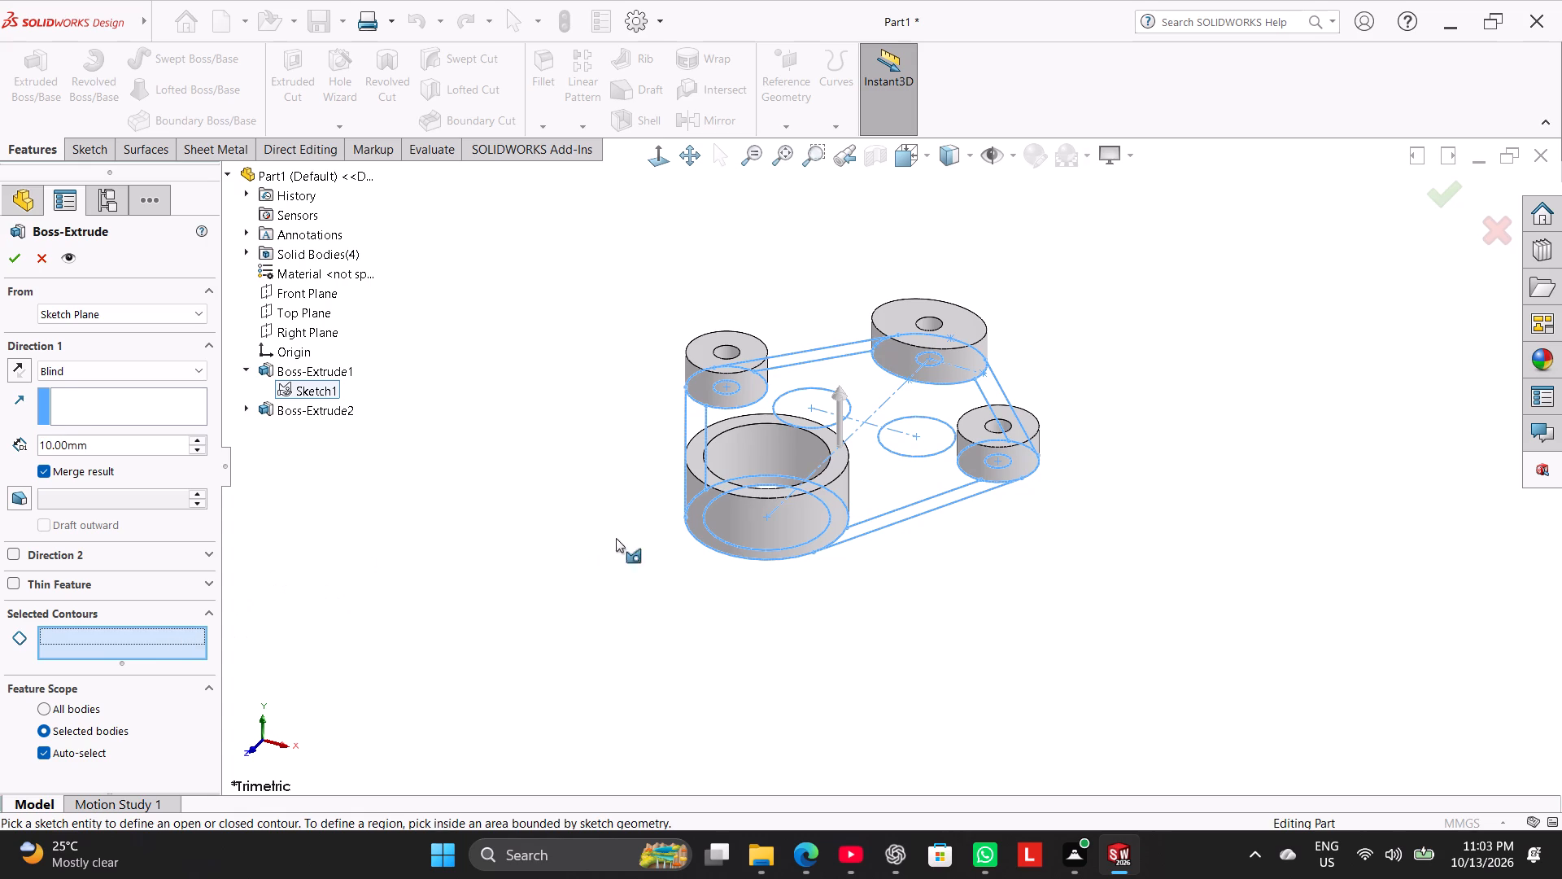
left_click(930, 504)
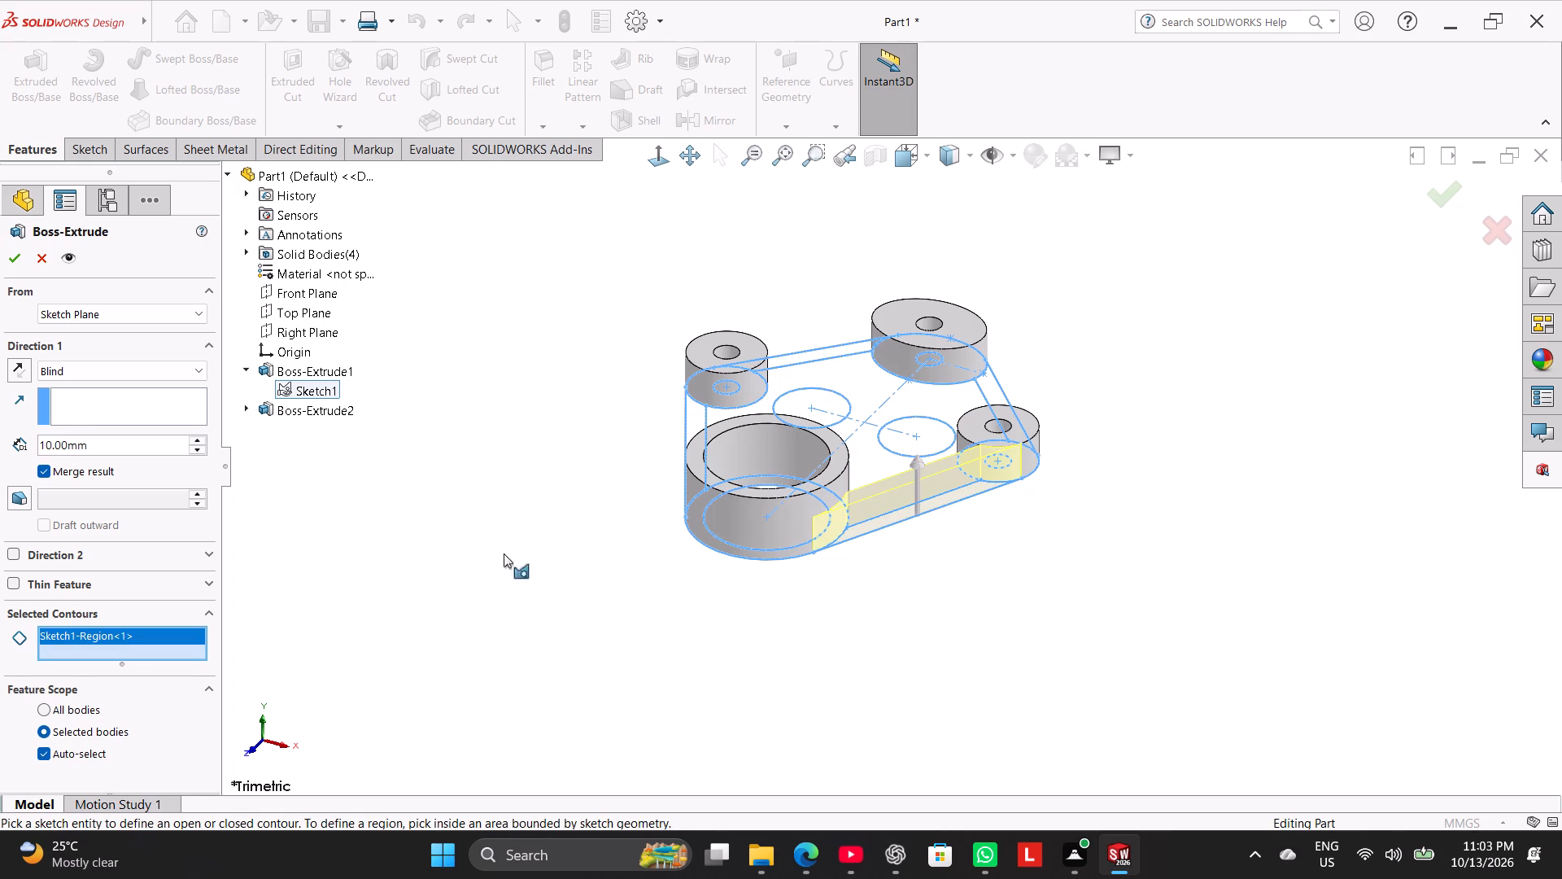
double_click(146, 446)
key("5")
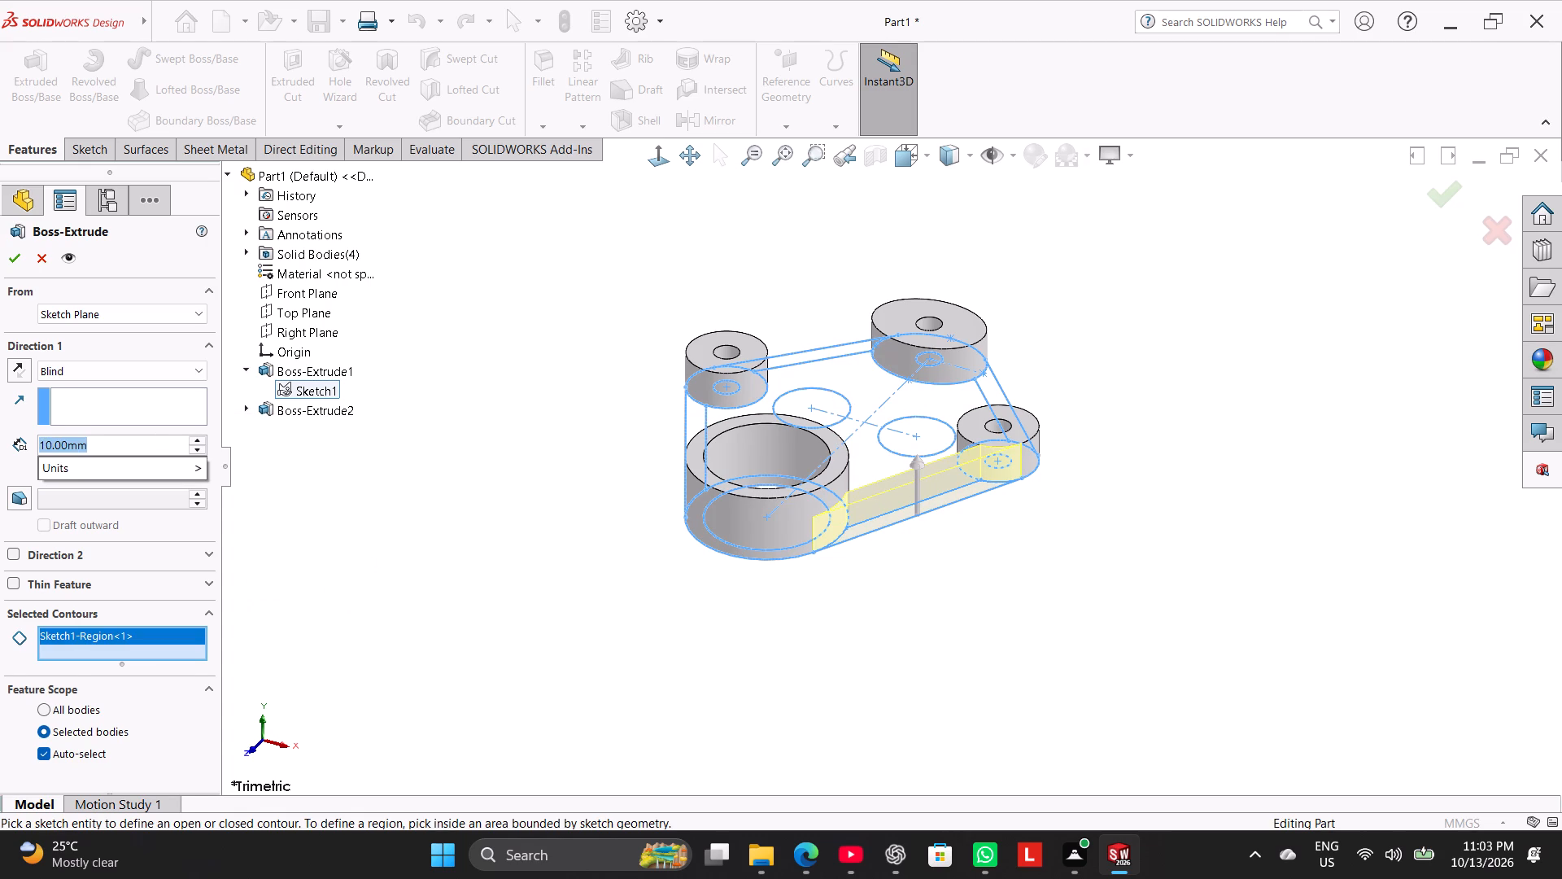
key("Return")
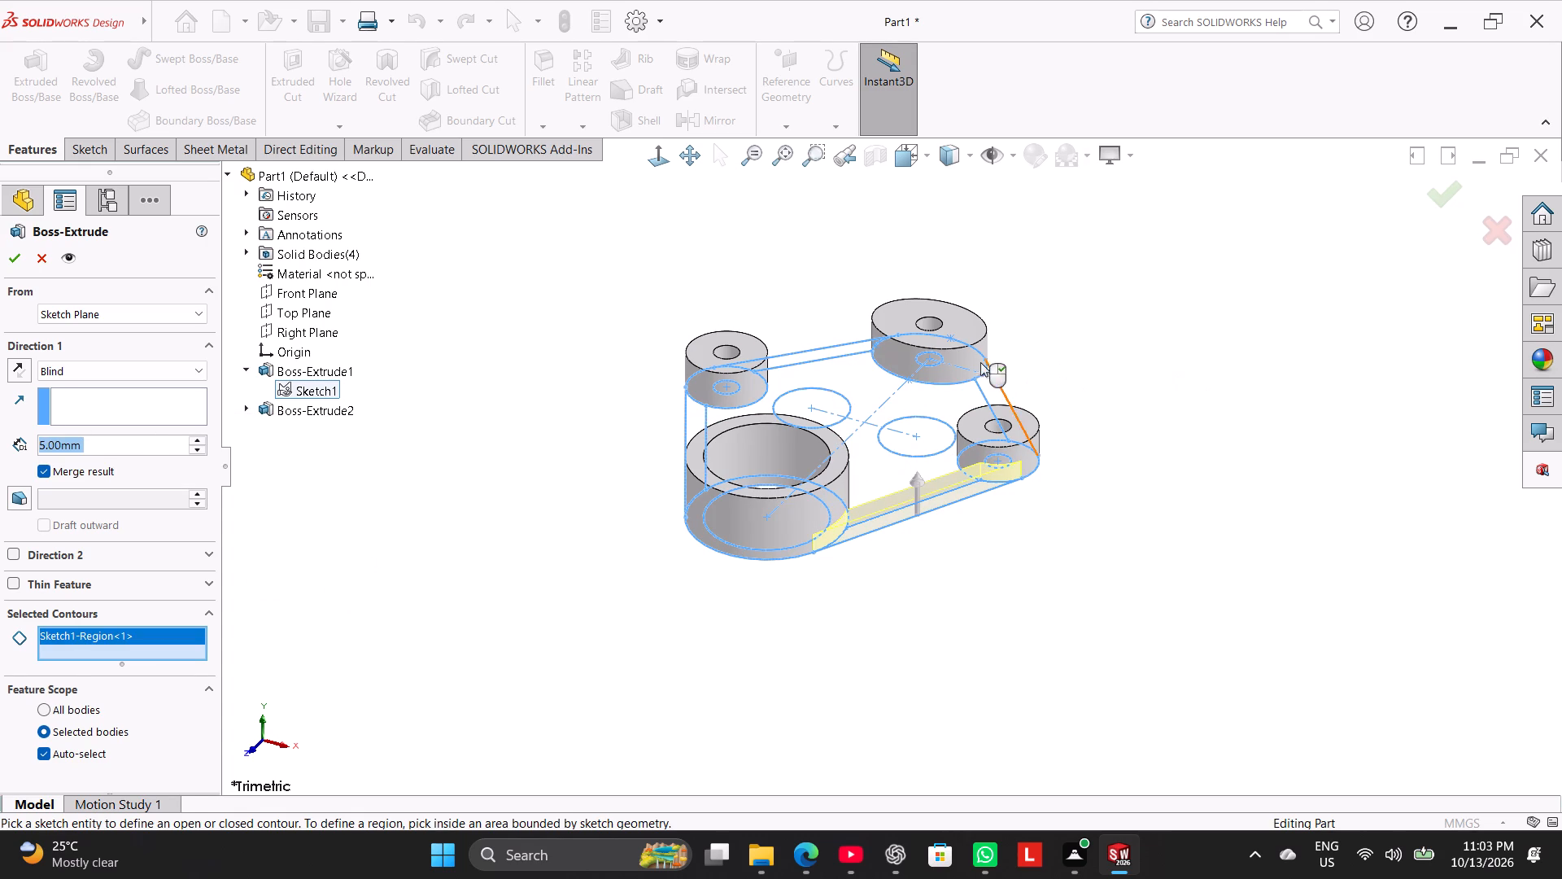
left_click(990, 388)
left_click(852, 348)
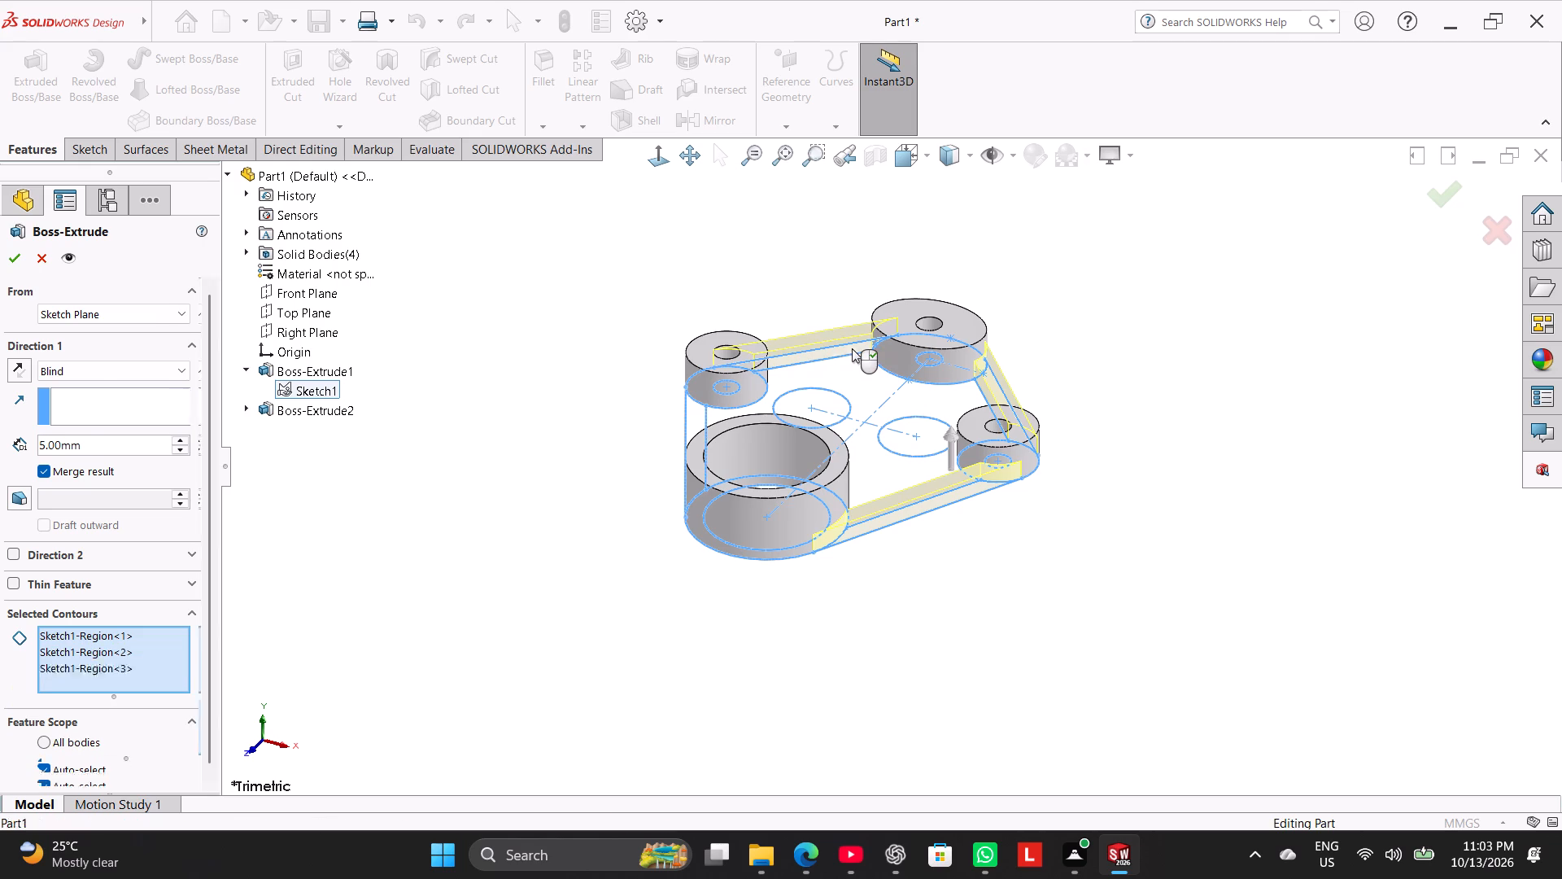
left_click(696, 427)
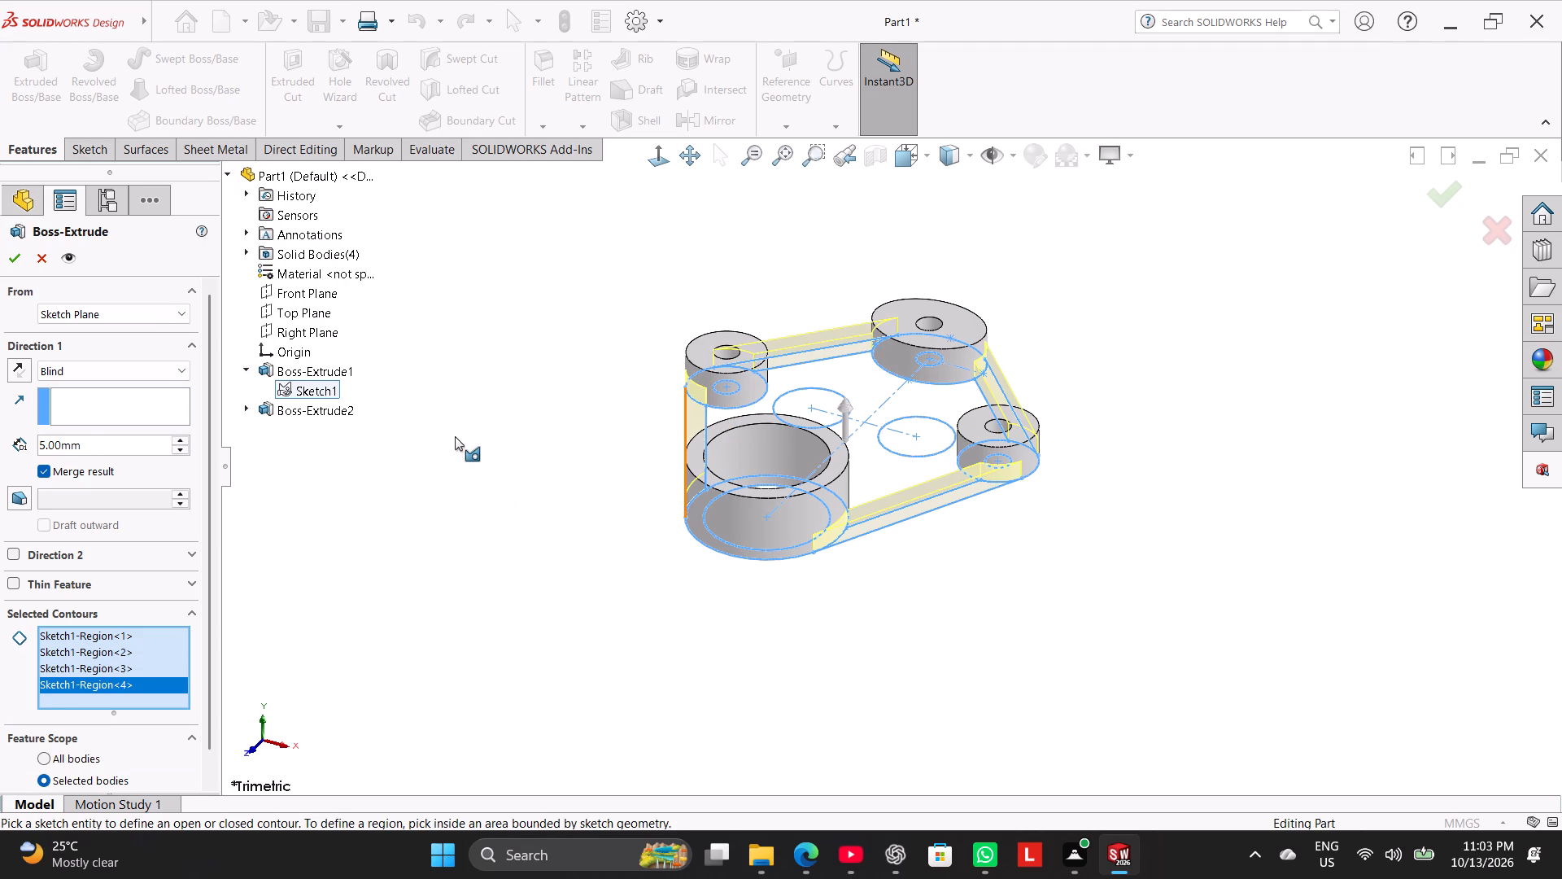
left_click(8, 265)
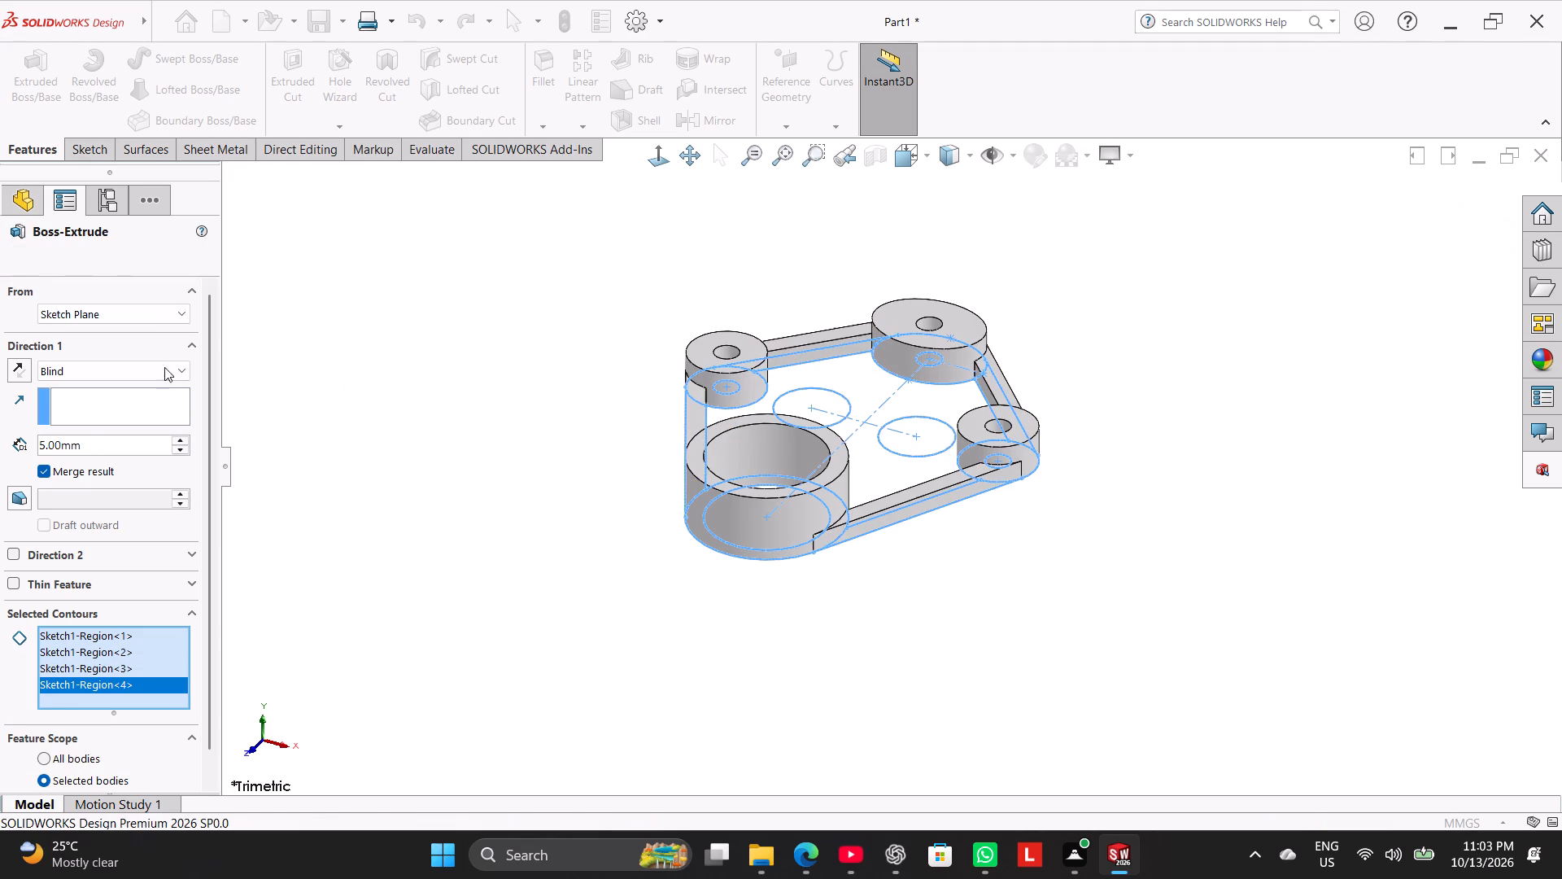
Reuse Sketch1 to extrude the inner web region around the two middle circles by 3 mm, blind, with Merge result on.
right_click_drag(336, 449, 682, 285)
left_click(450, 435)
right_click_drag(433, 466, 905, 255)
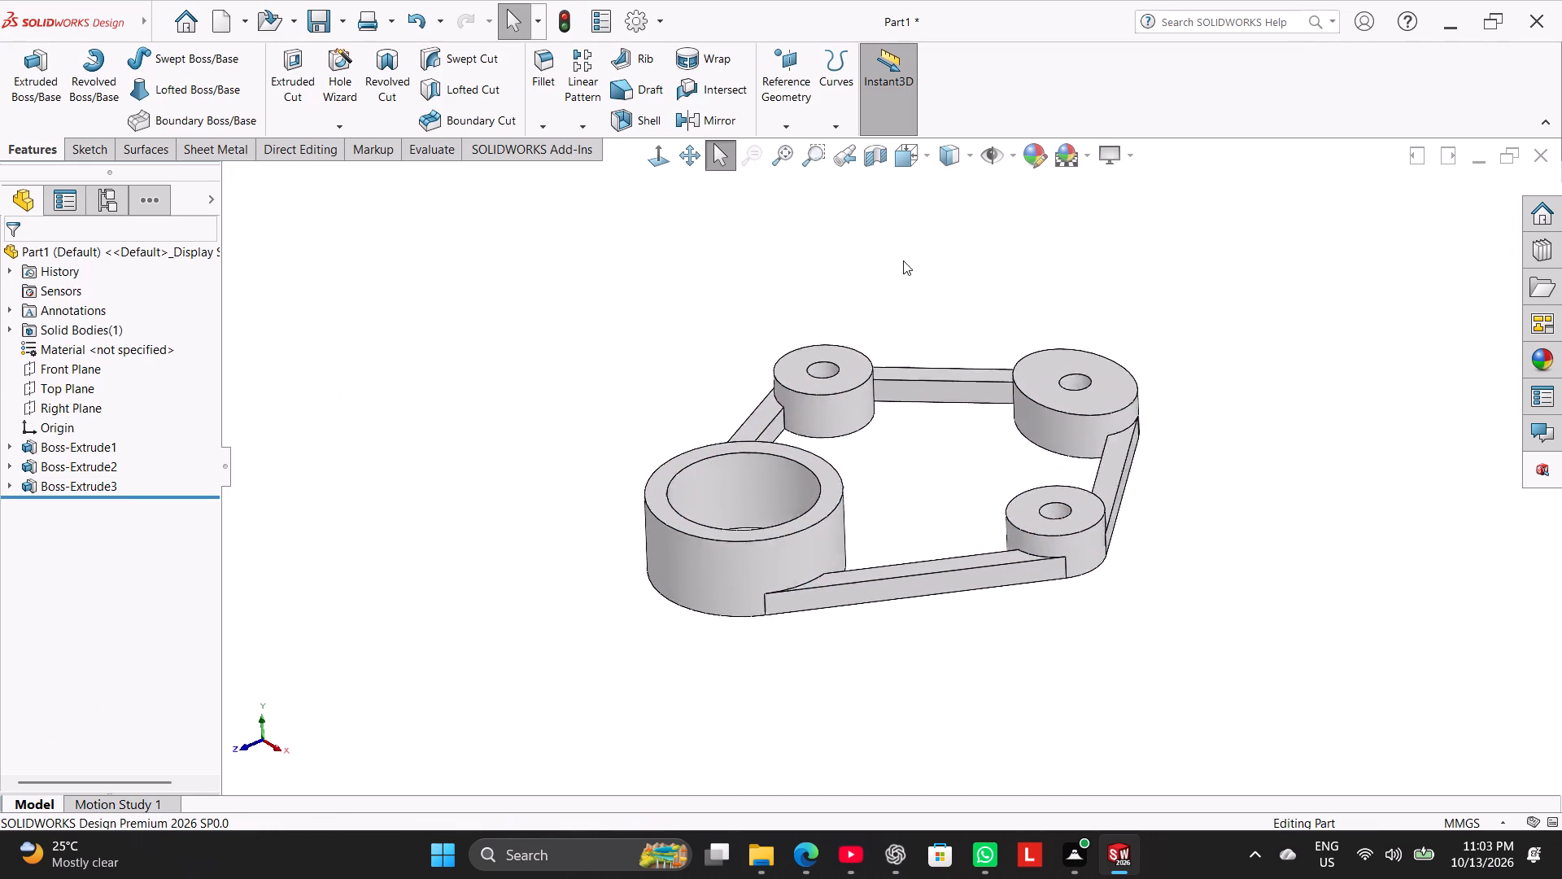
right_click_drag(430, 429, 757, 256)
left_click(500, 374)
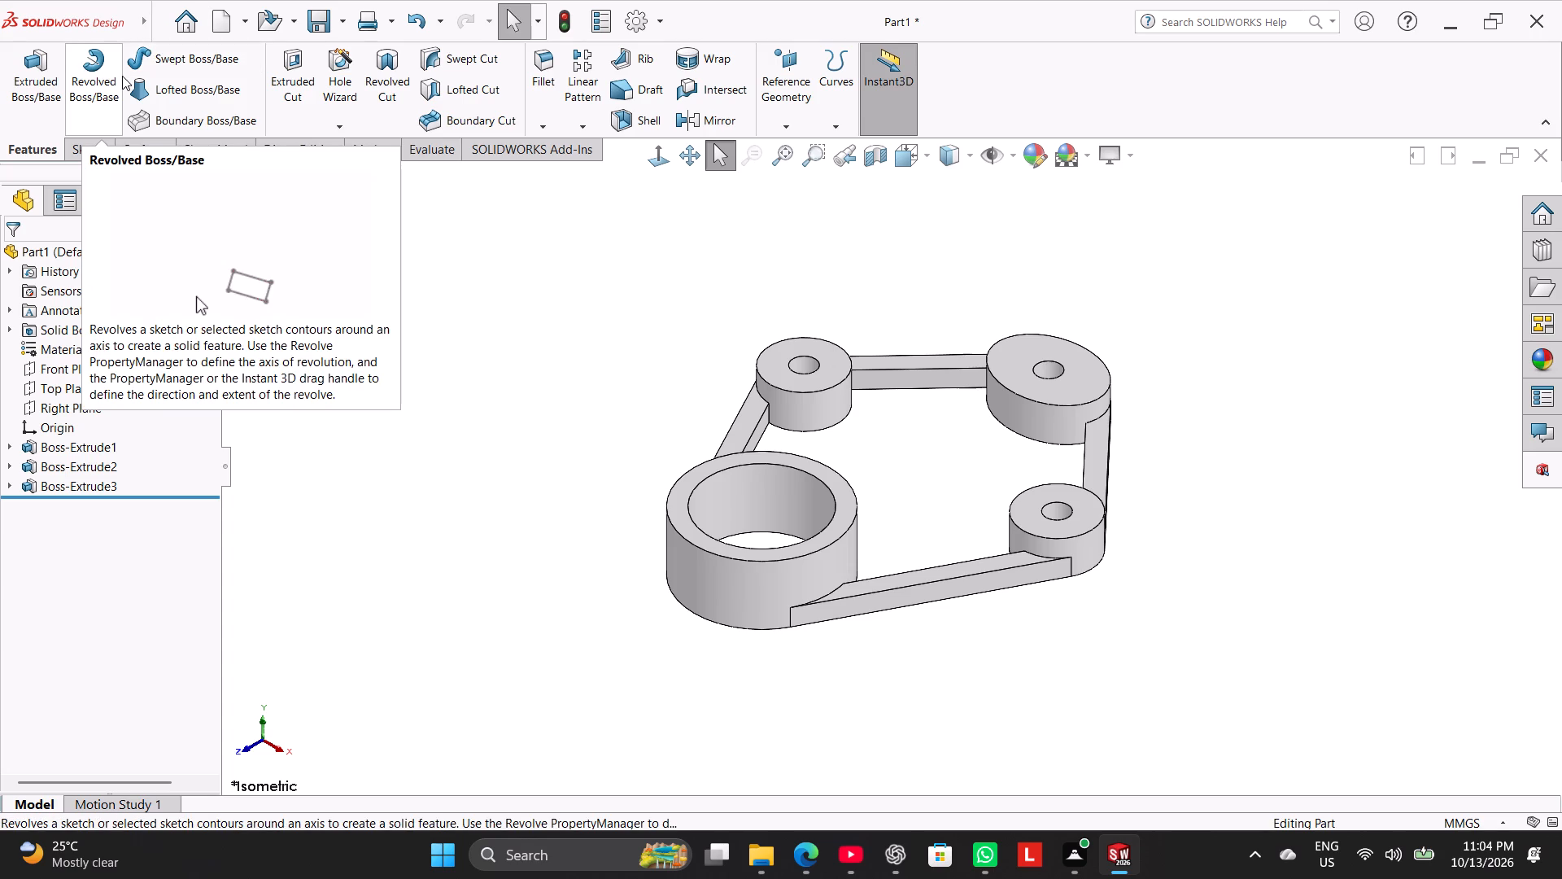
left_click(33, 69)
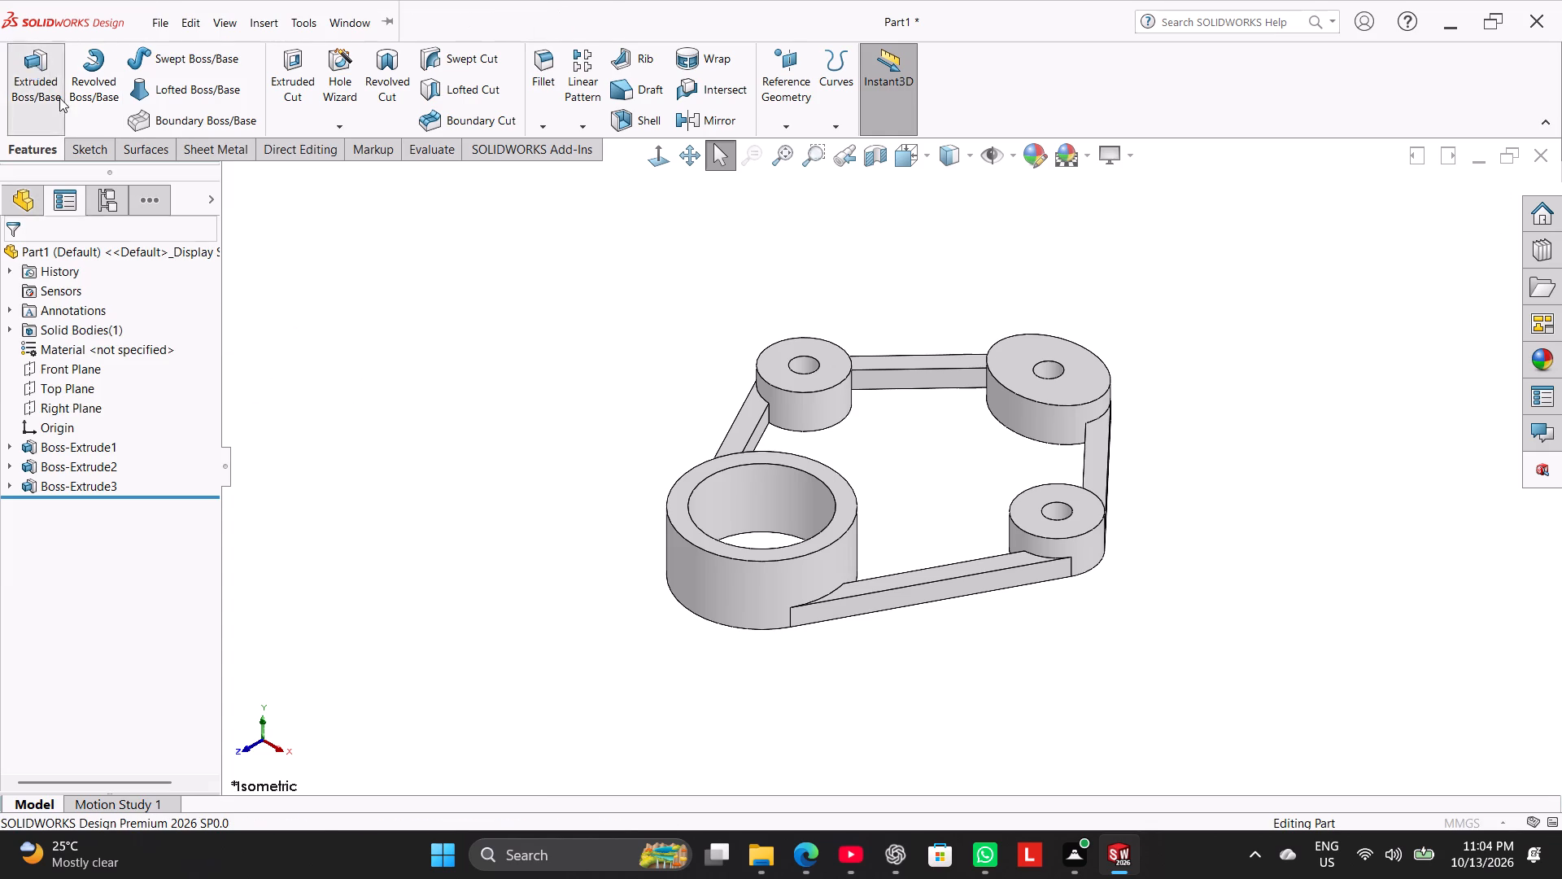
left_click(294, 386)
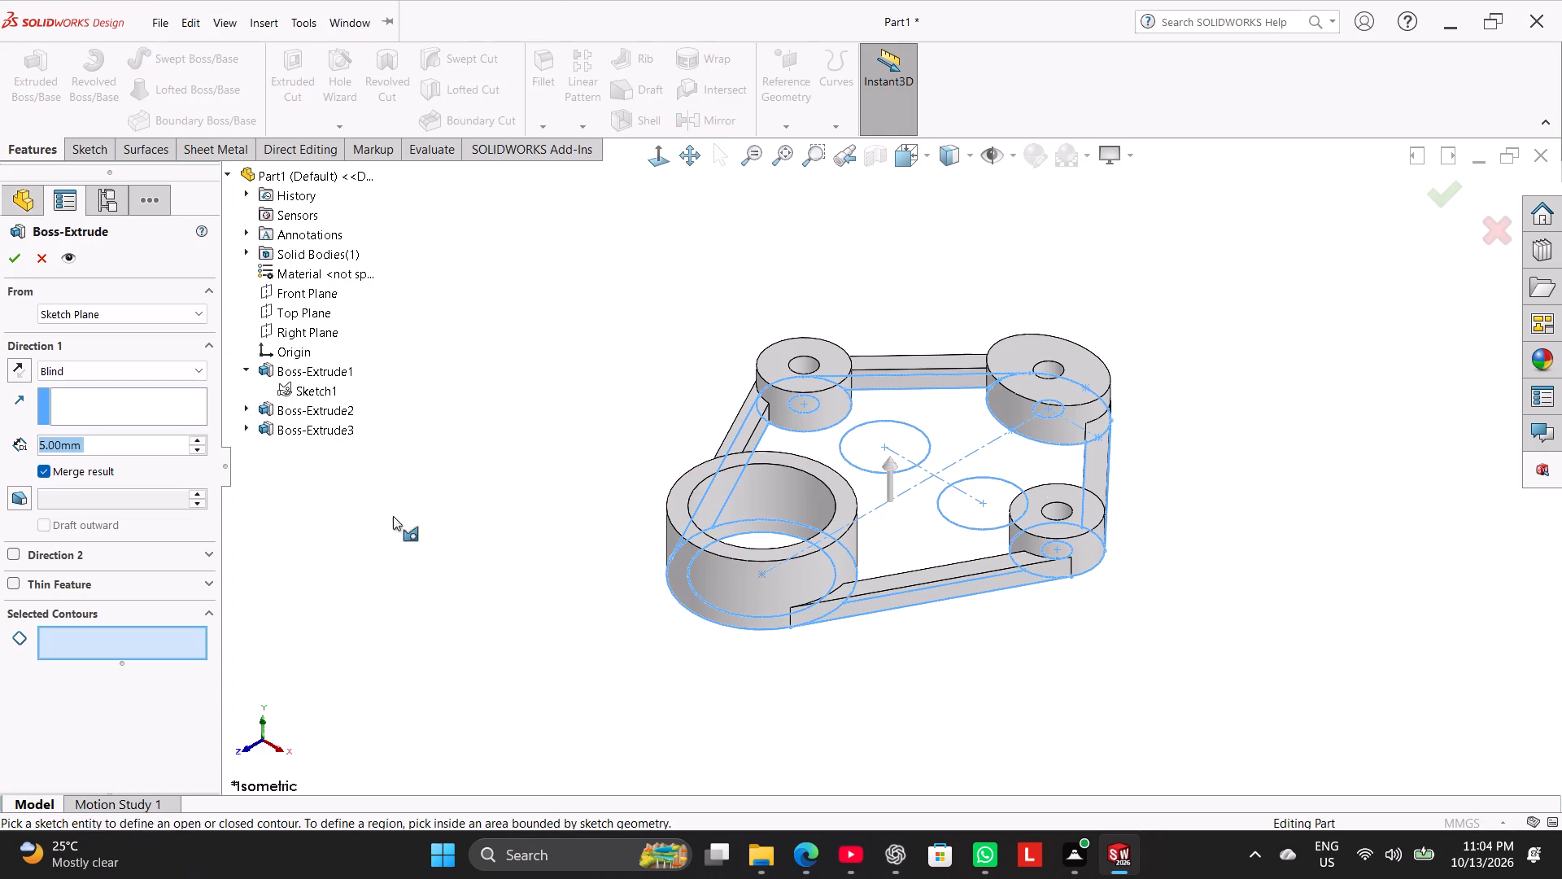
left_click(814, 448)
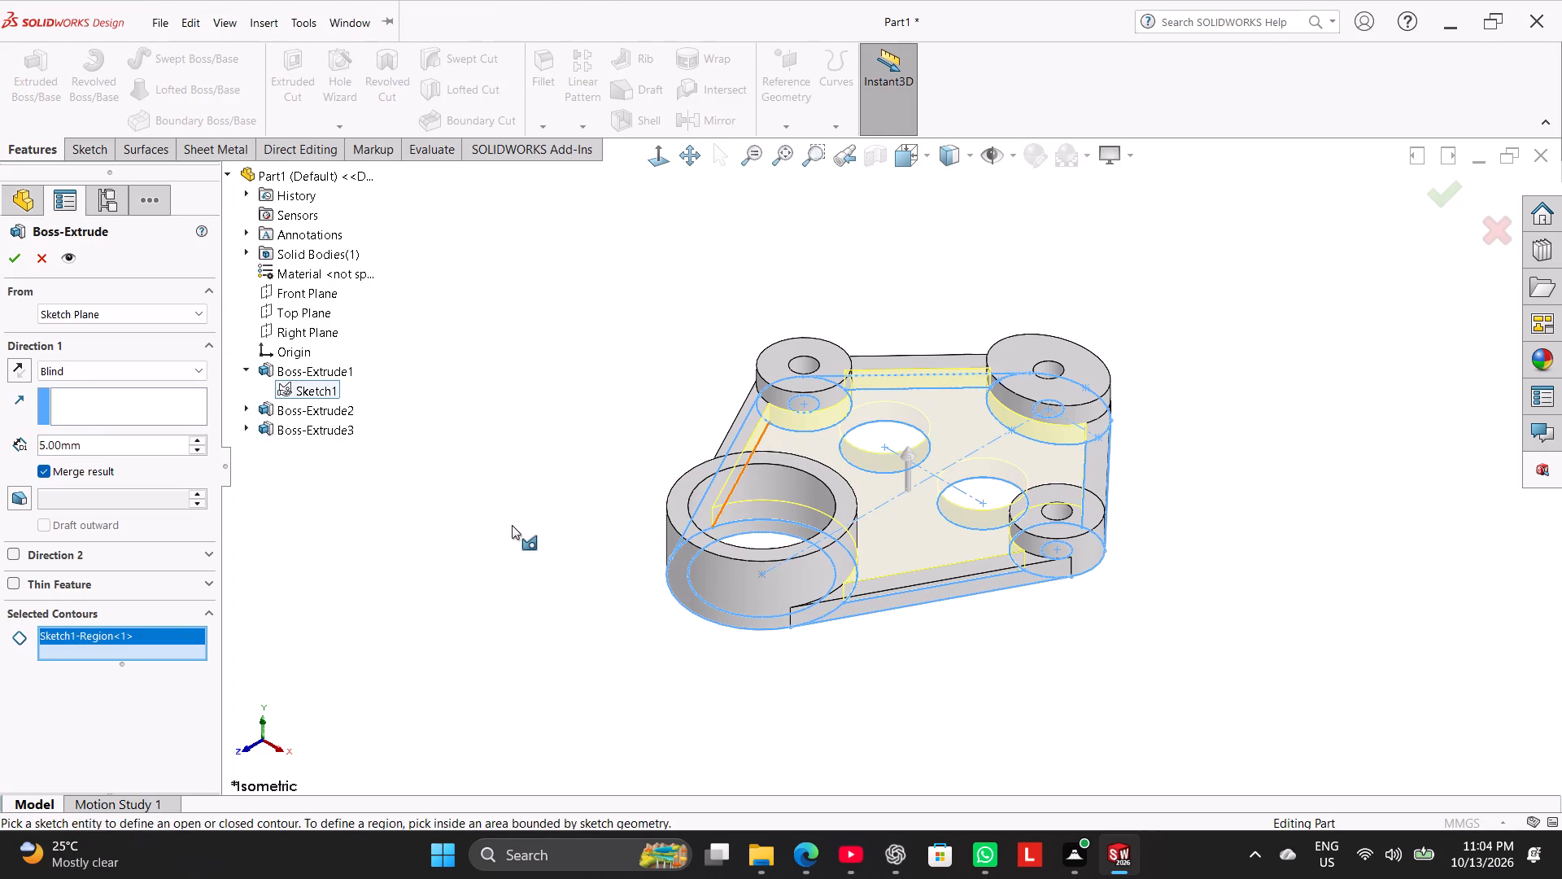
double_click(134, 452)
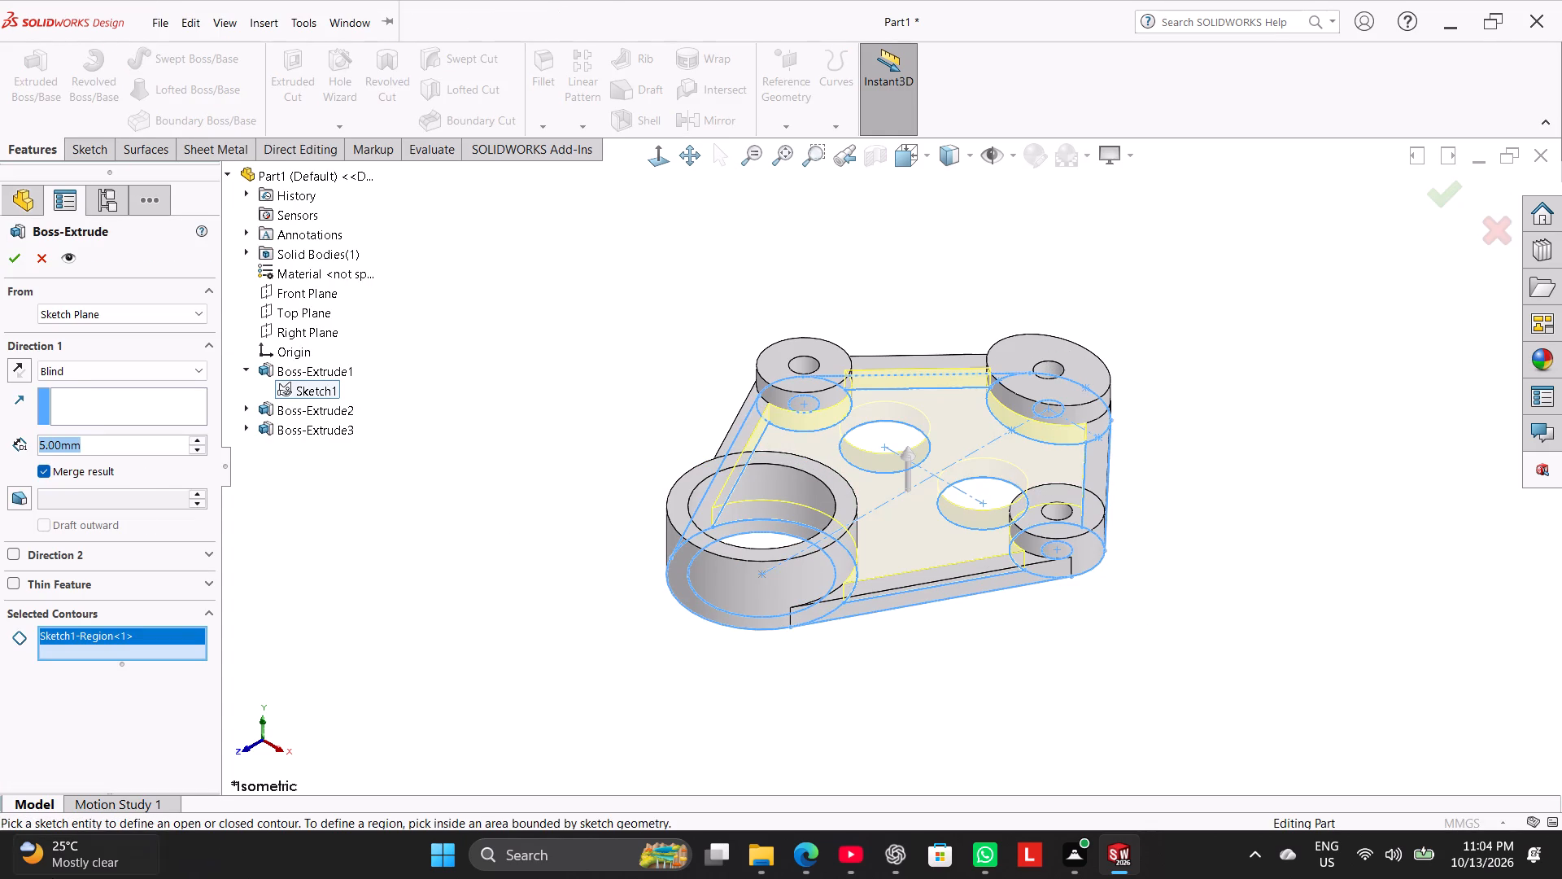
key("3")
key("Return")
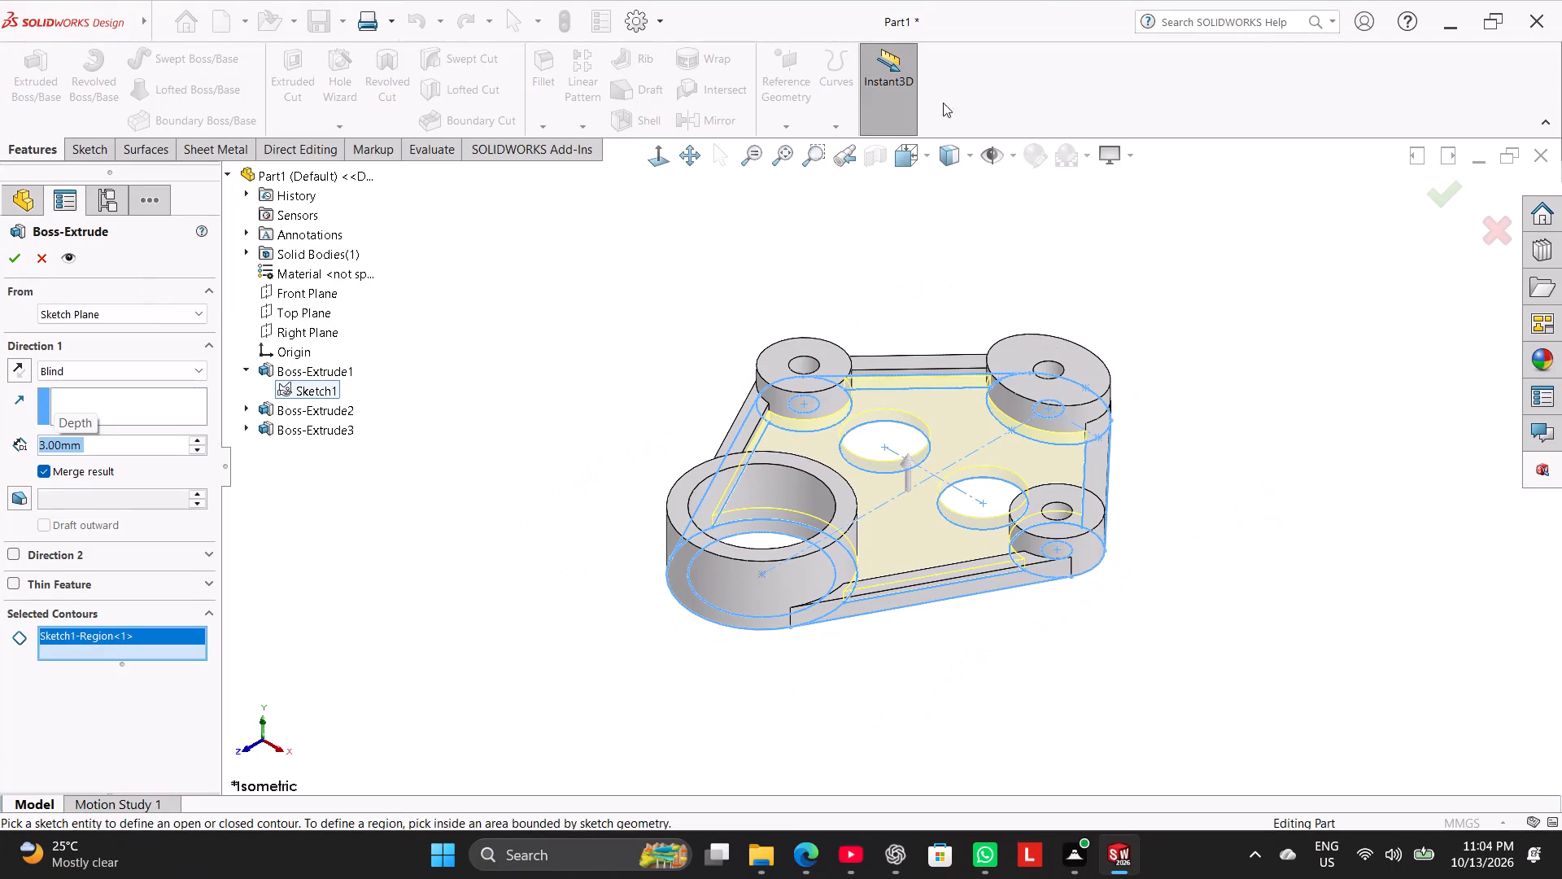
left_click(5, 257)
right_click_drag(513, 383, 619, 316)
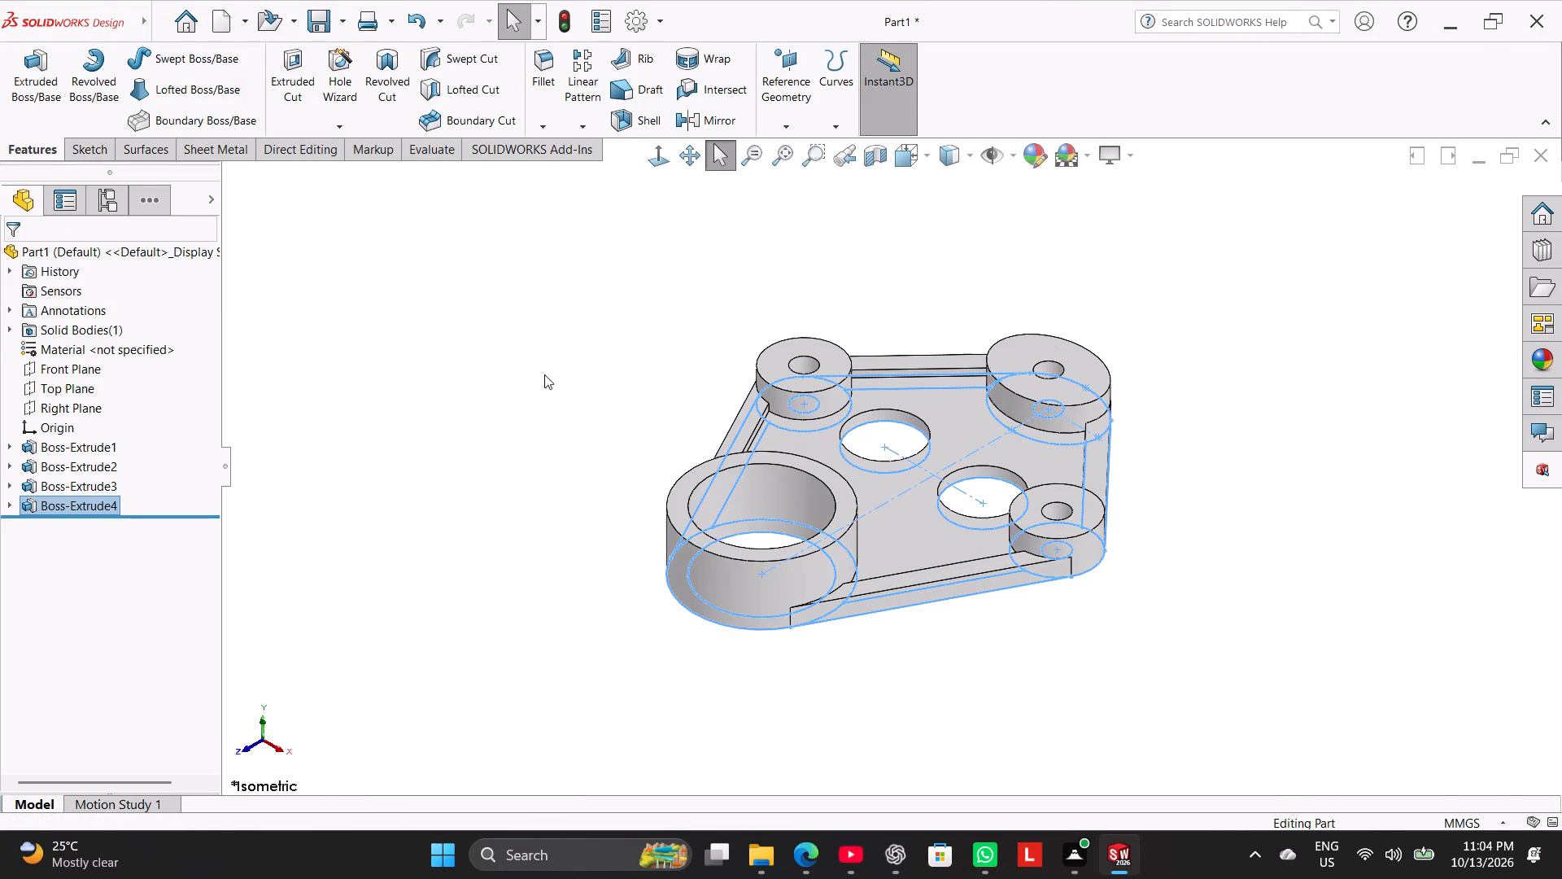
left_click(499, 391)
right_click_drag(465, 429, 788, 240)
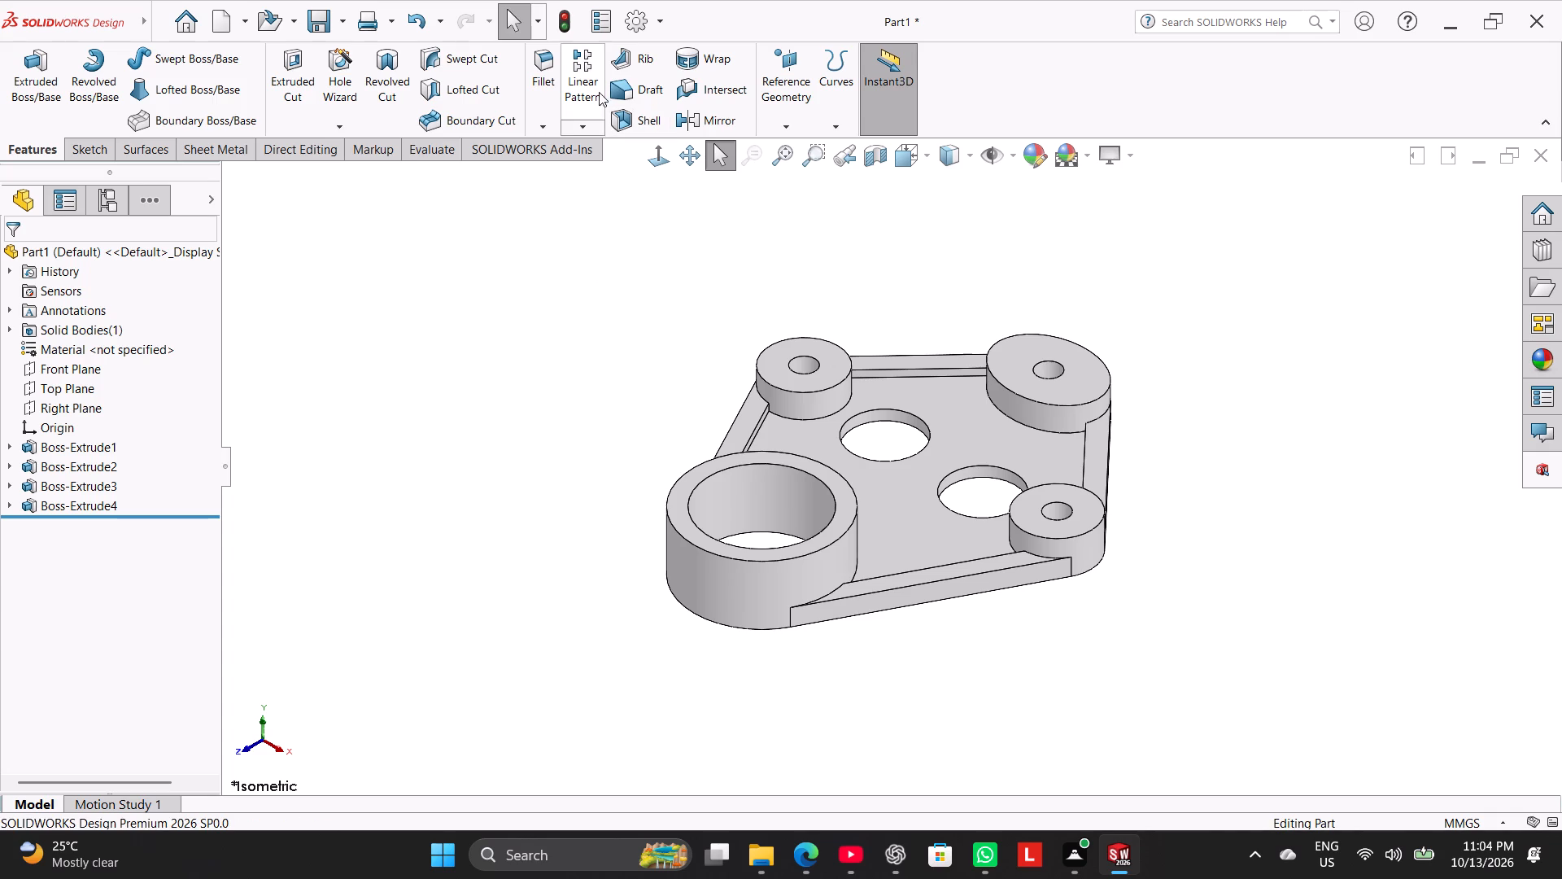
Start a 3 mm symmetric fillet with the two inner vertical corner edges where rims meet the boss opposite the large ring.
left_click(540, 72)
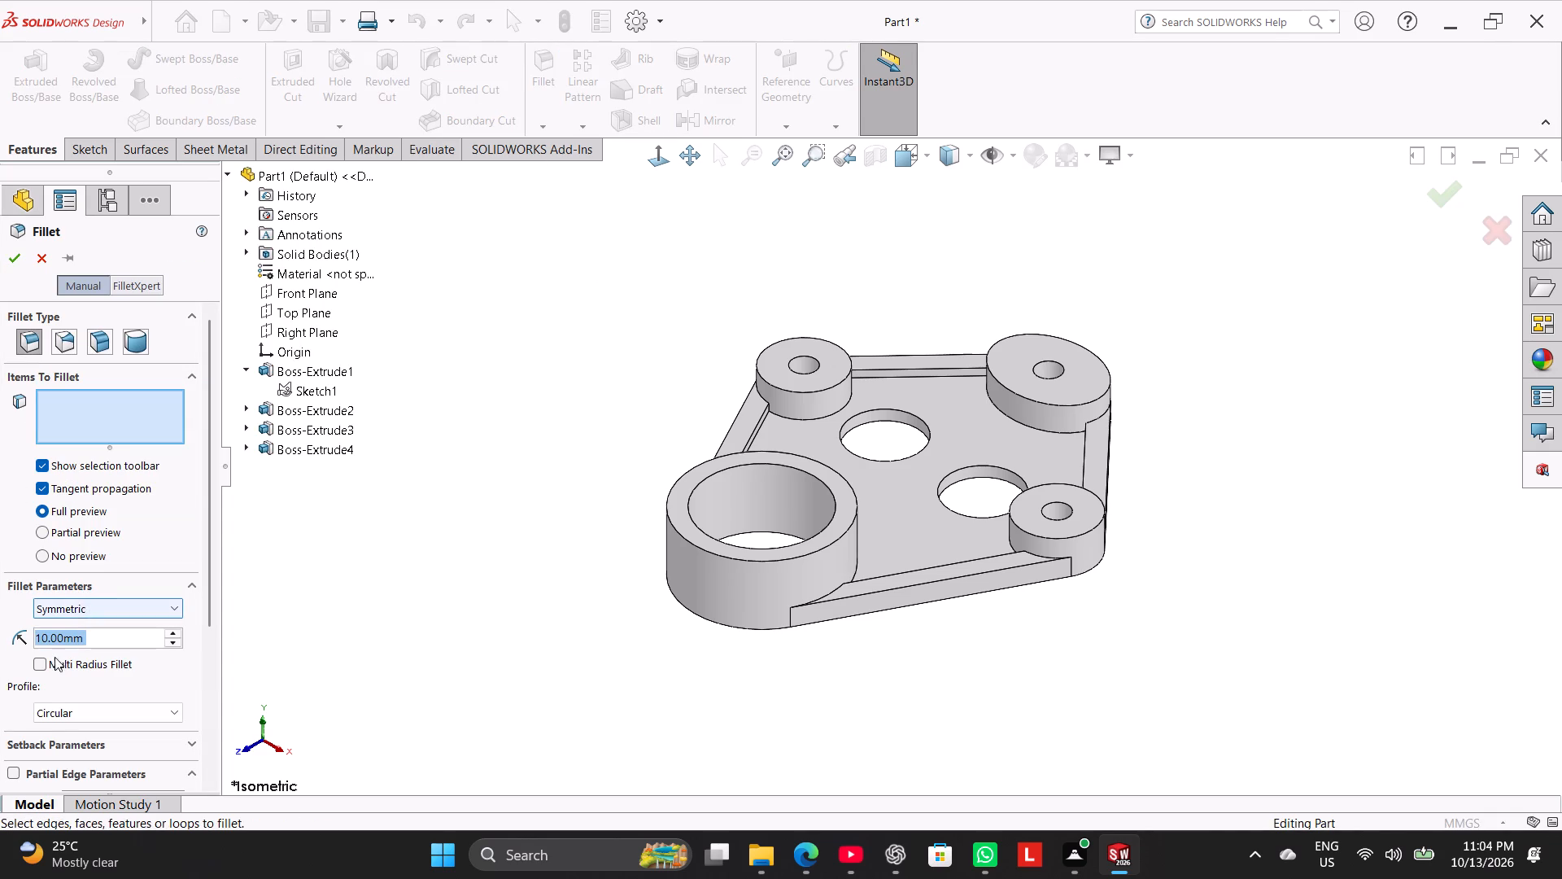
key("3")
key("Return")
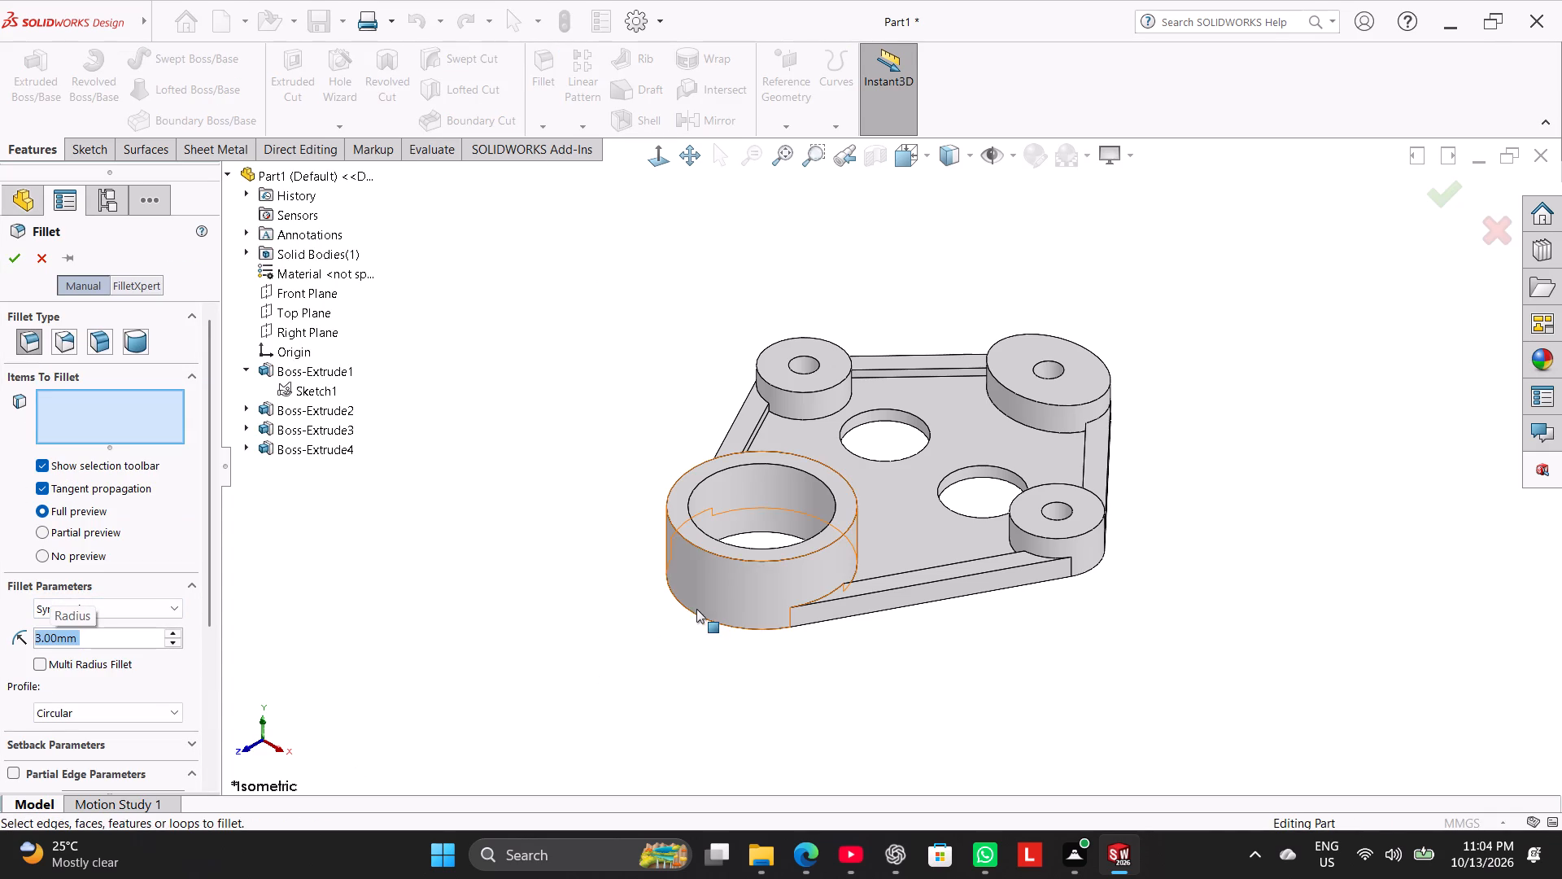
scroll(1067, 443, "down", 4)
middle_click_drag(1166, 435, 1203, 448)
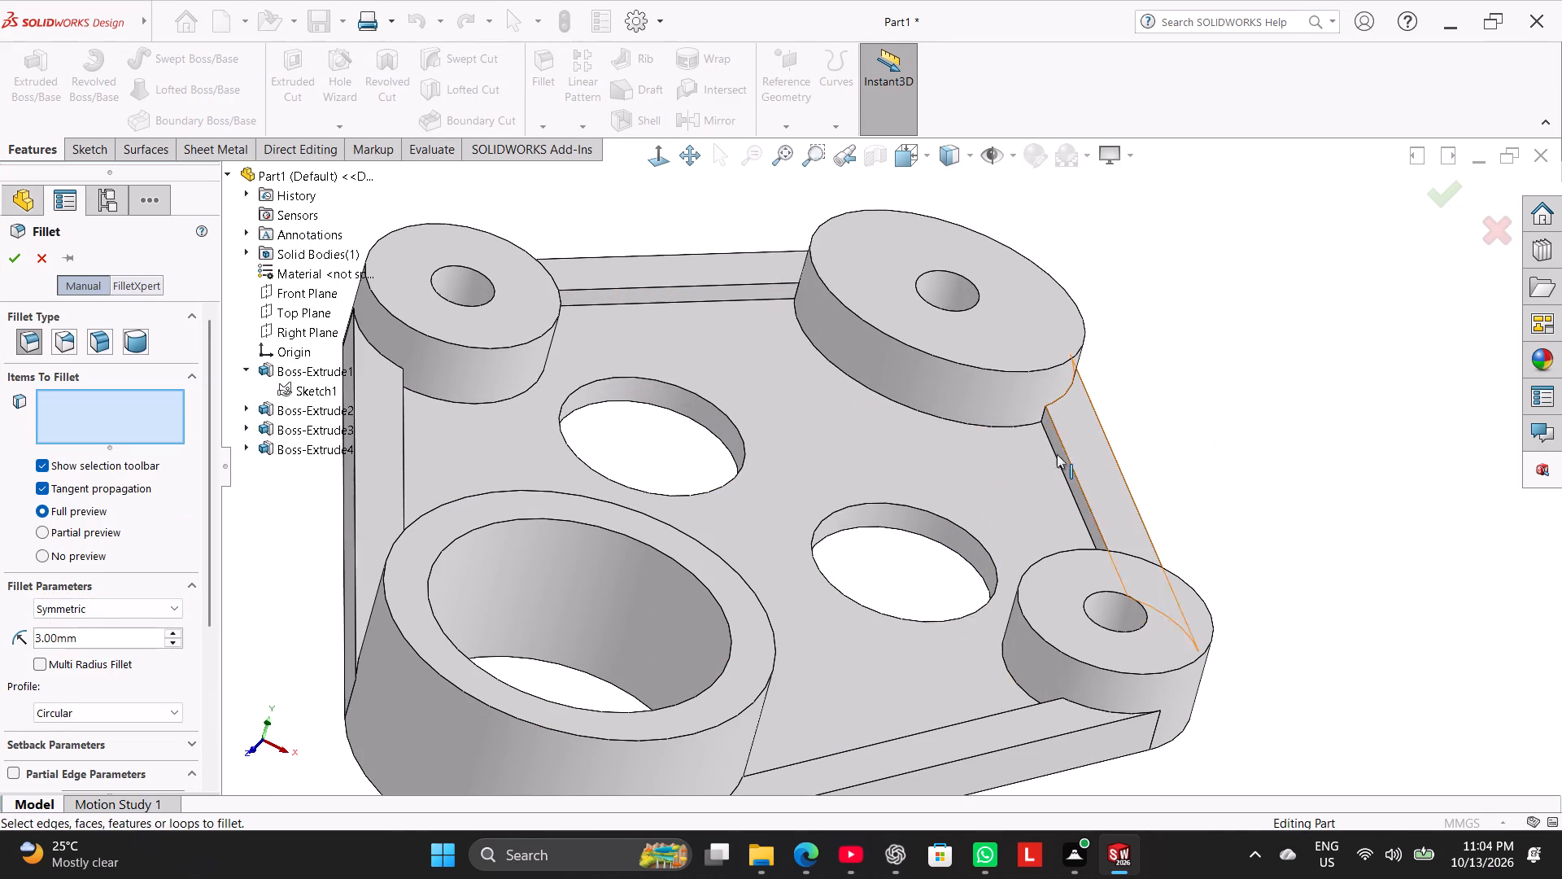
left_click(1041, 414)
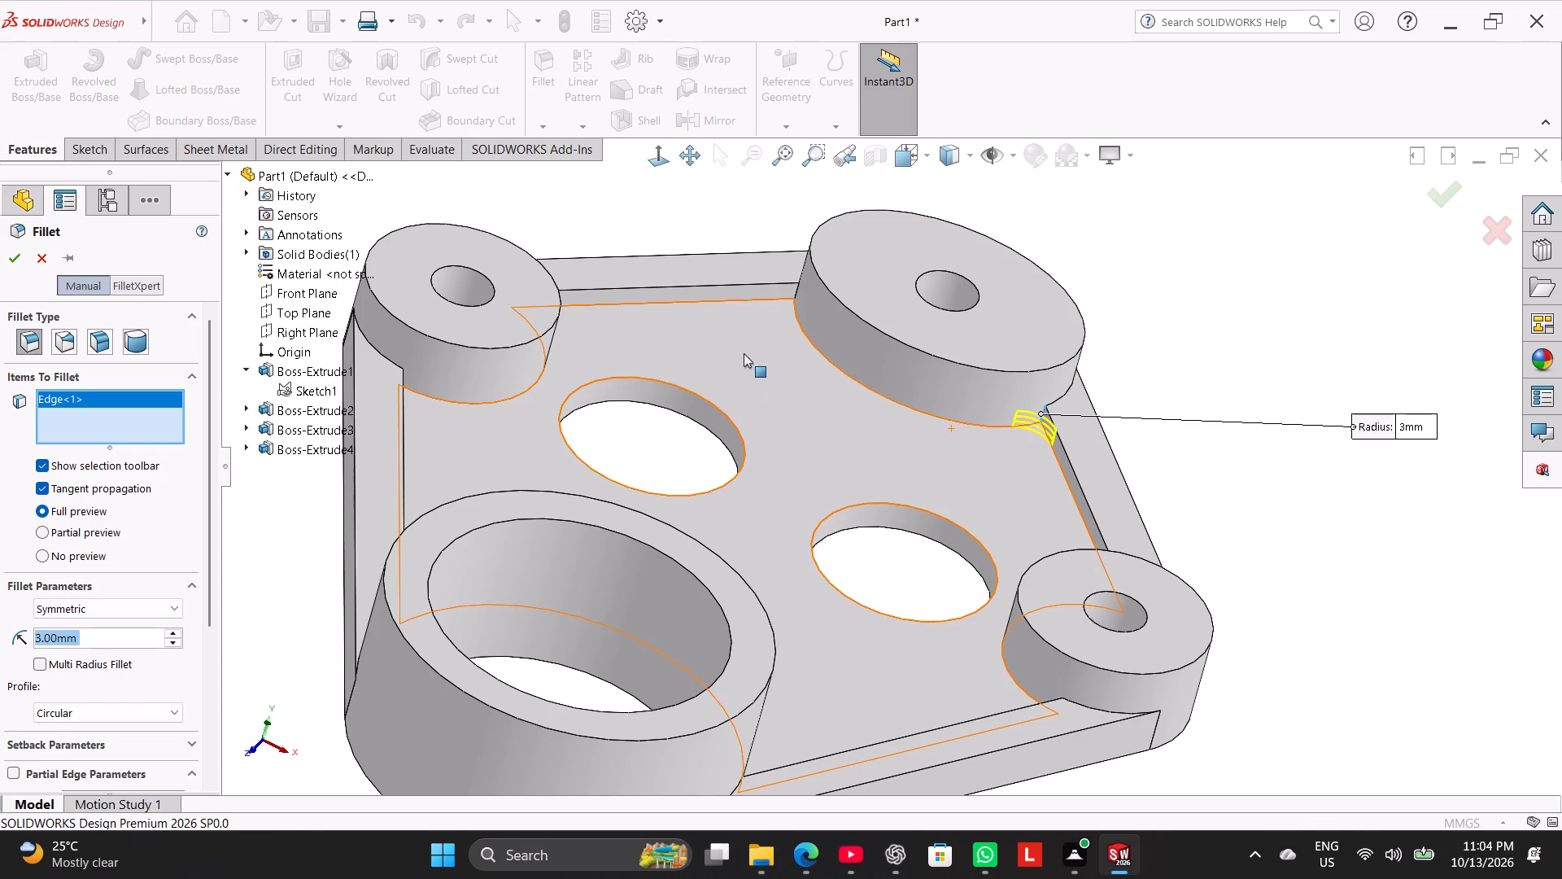
left_click(794, 291)
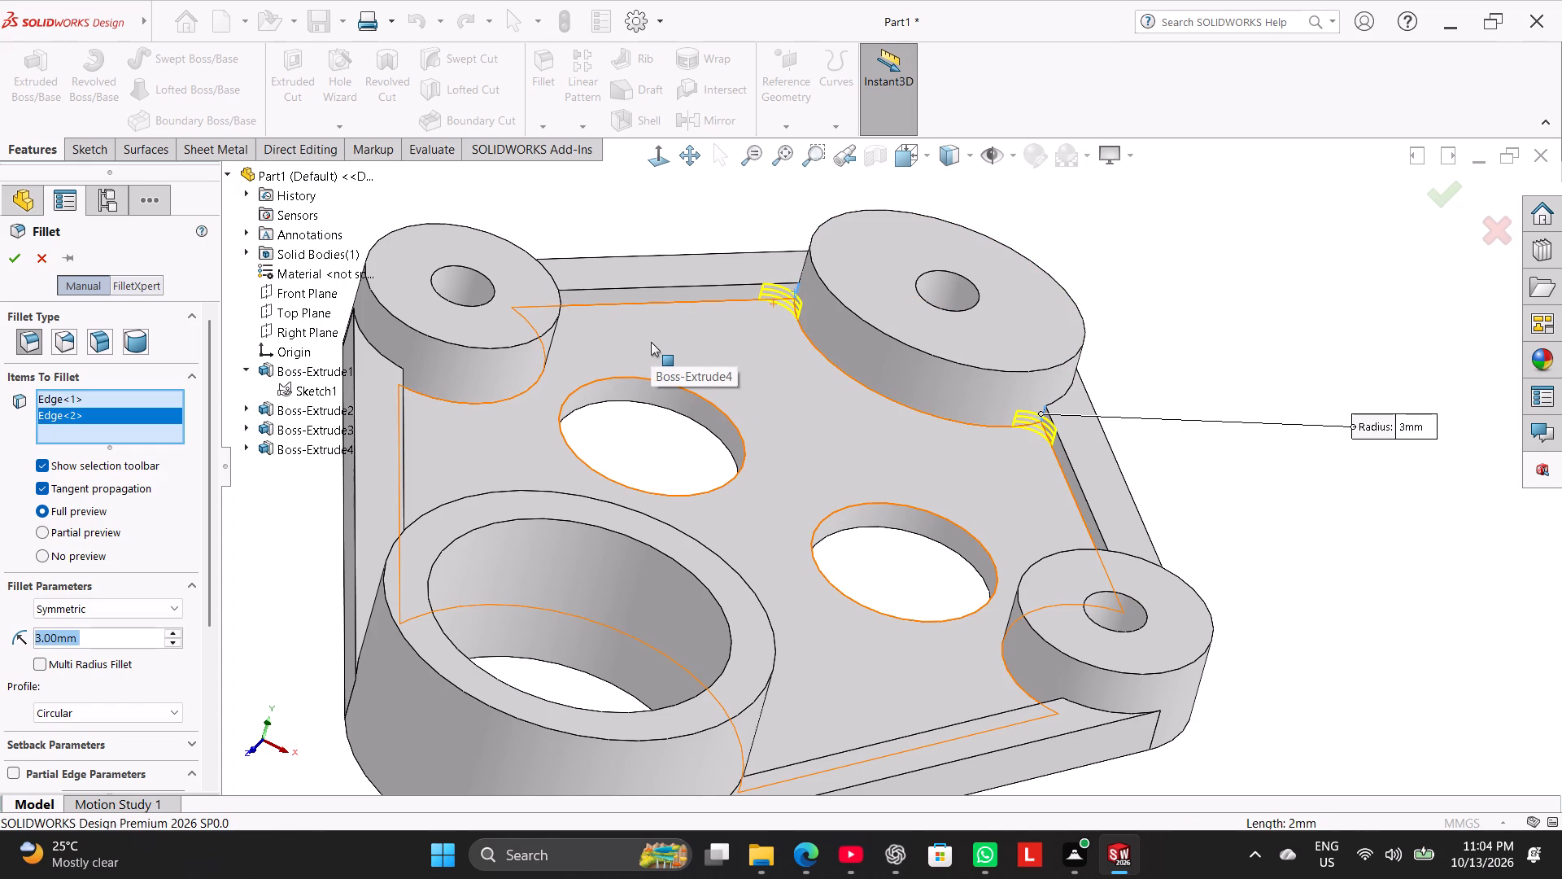
Add to the 3 mm fillet the two inner vertical corner edges where rims meet the first small side boss.
middle_click_drag(651, 342, 577, 331)
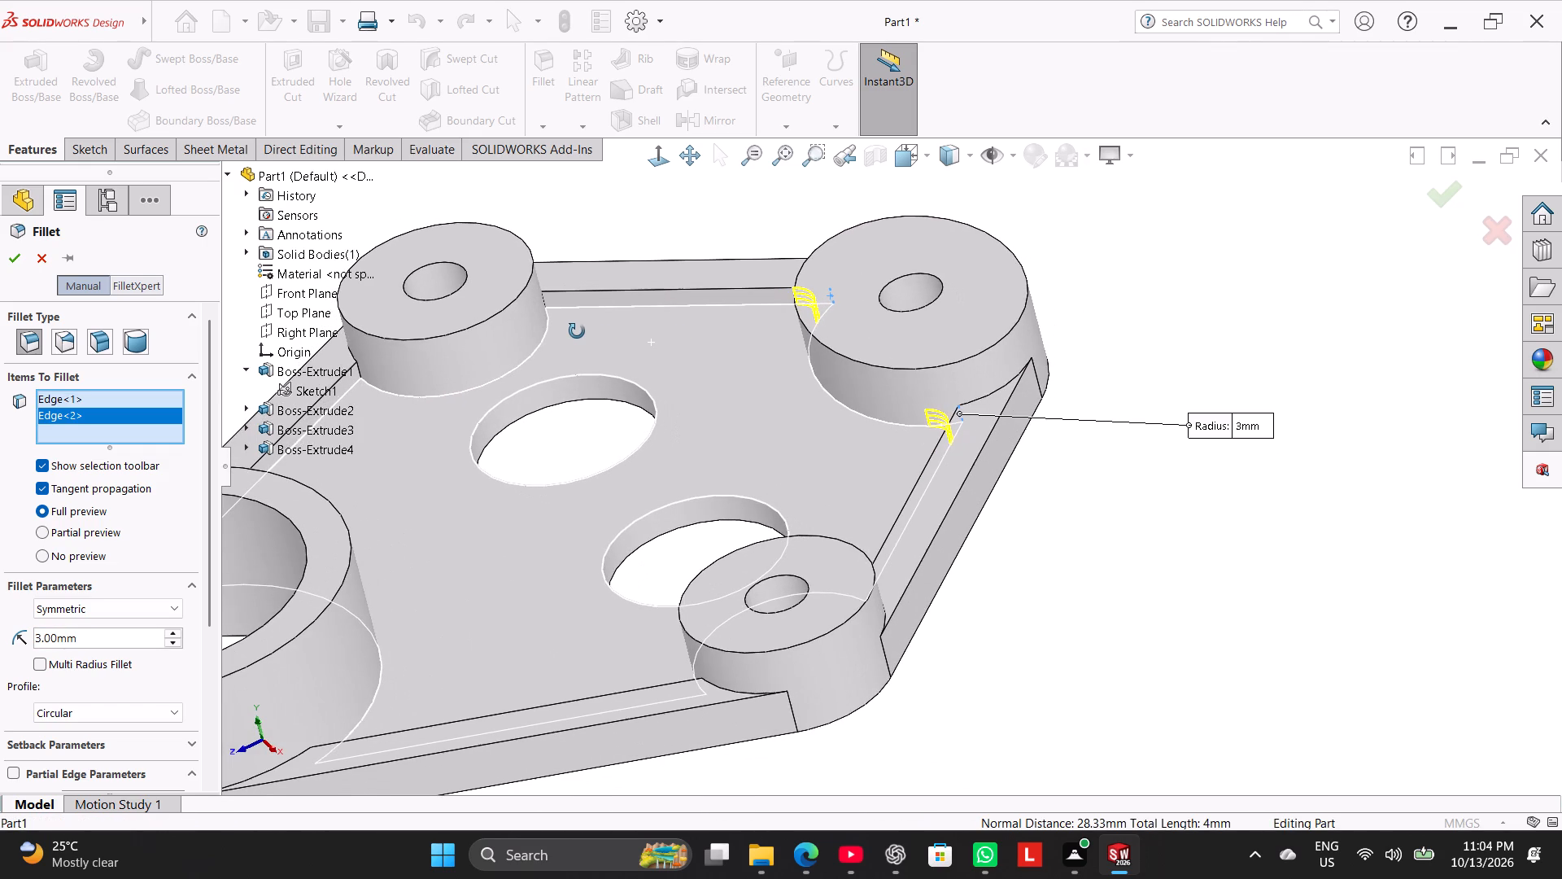
middle_click_drag(577, 331, 566, 341)
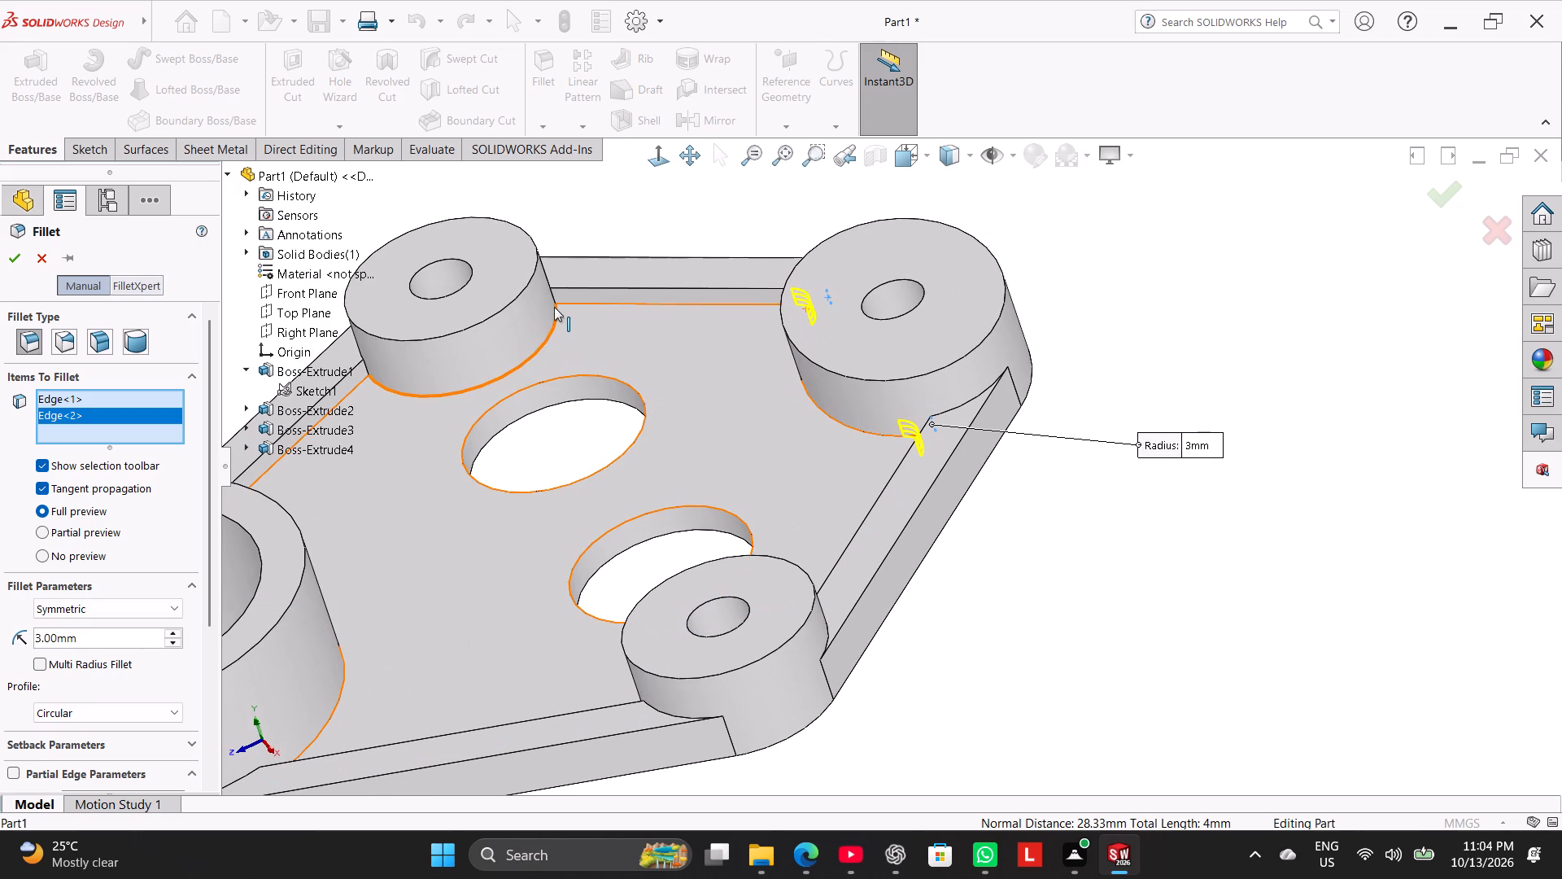
left_click(552, 301)
middle_click_drag(420, 431, 511, 453)
scroll(402, 388, "up", 1)
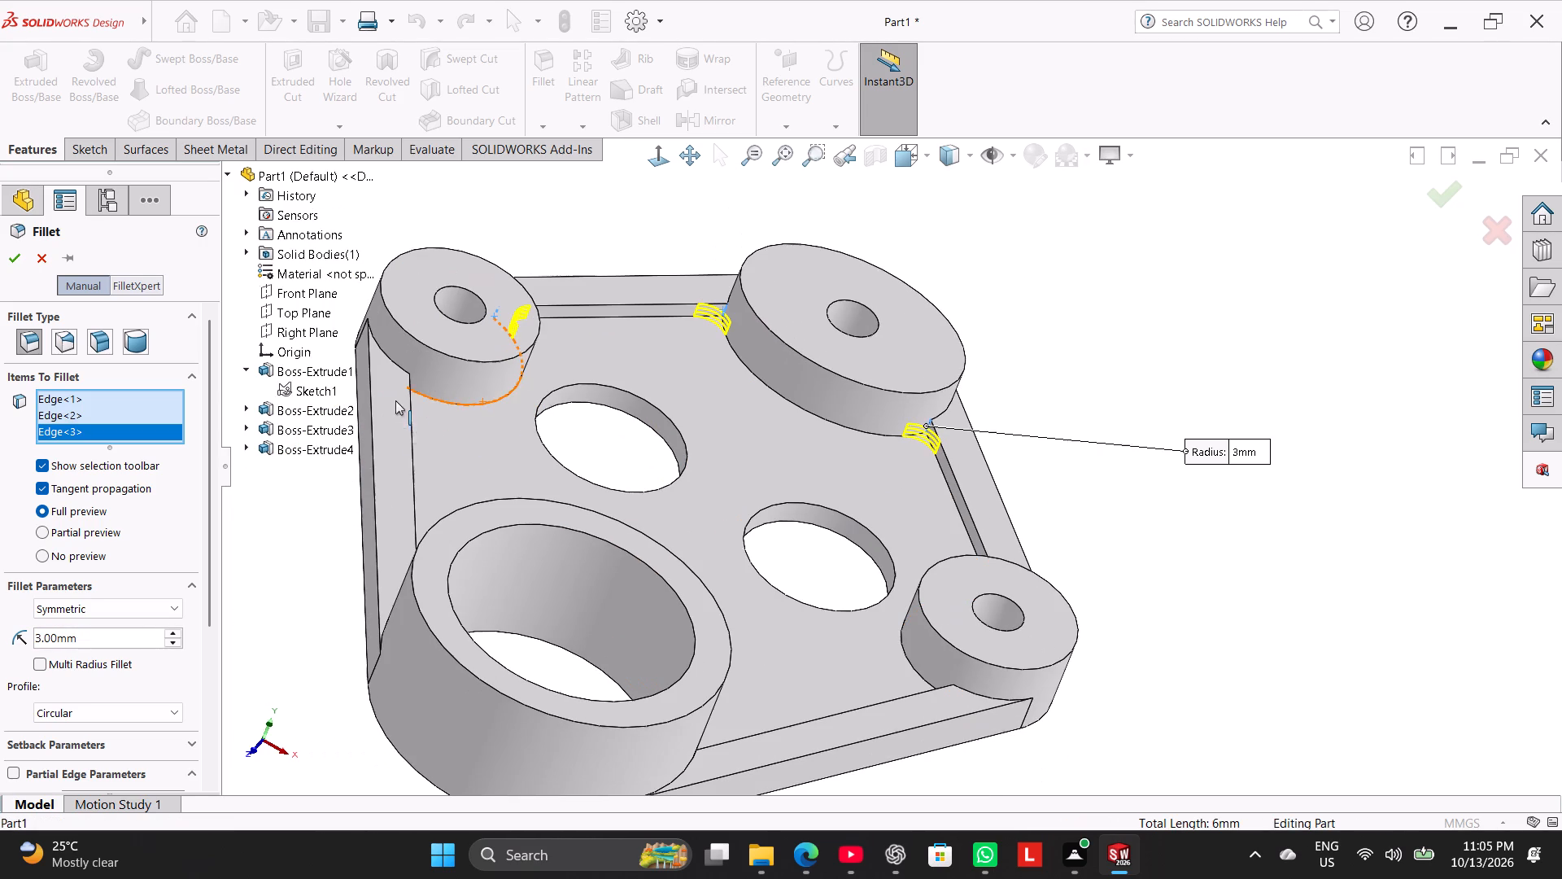
middle_click_drag(421, 396, 364, 349)
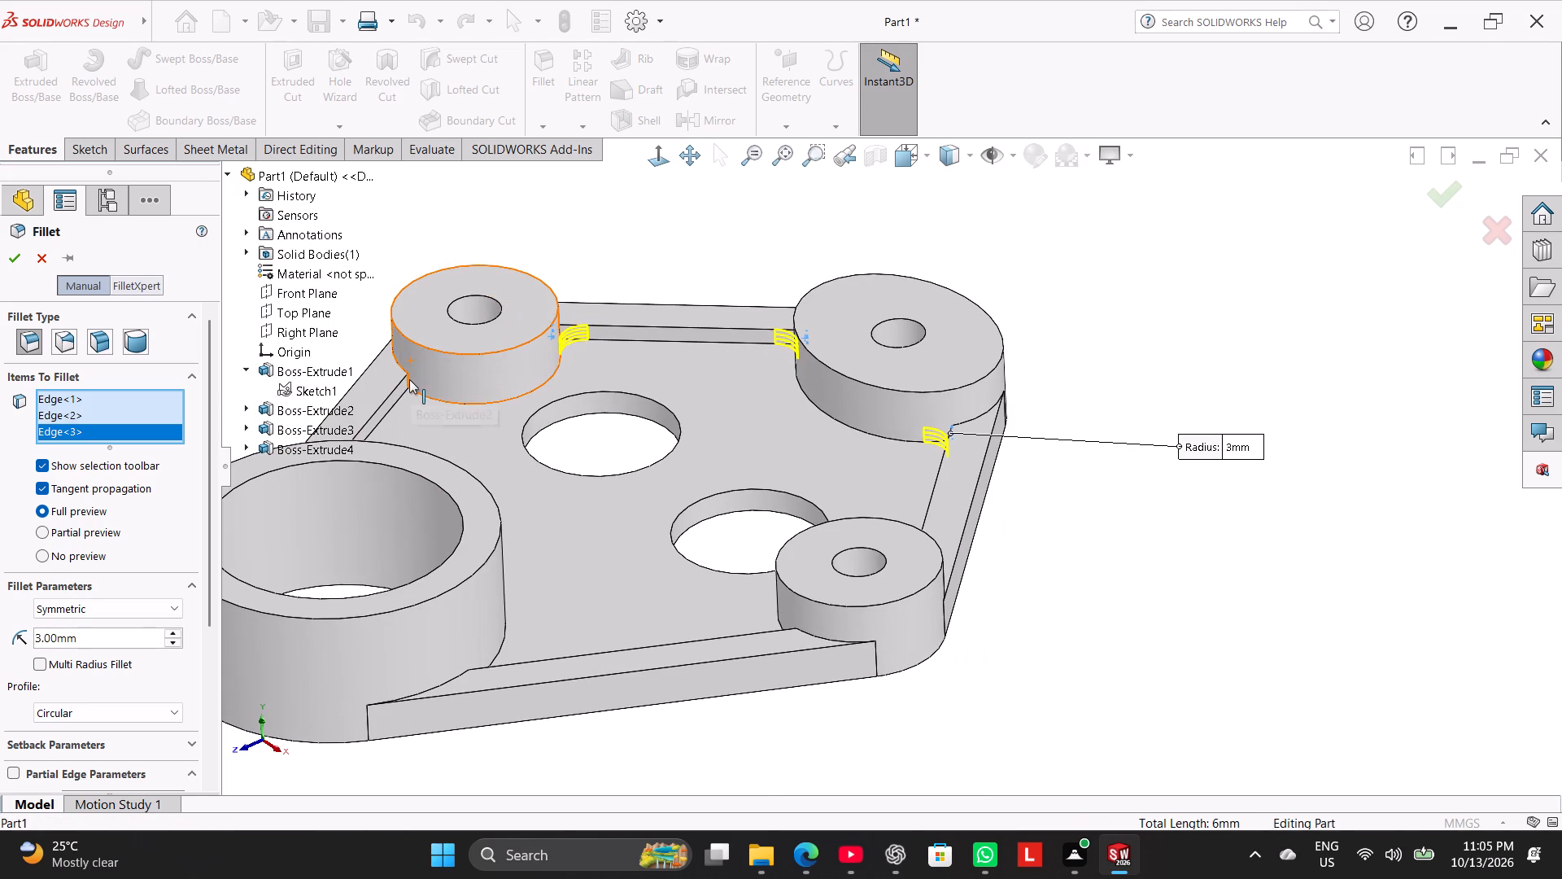
left_click(408, 380)
Add to the 3 mm fillet the two inner vertical corner edges where rims meet the other small side boss.
middle_click_drag(460, 444, 593, 654)
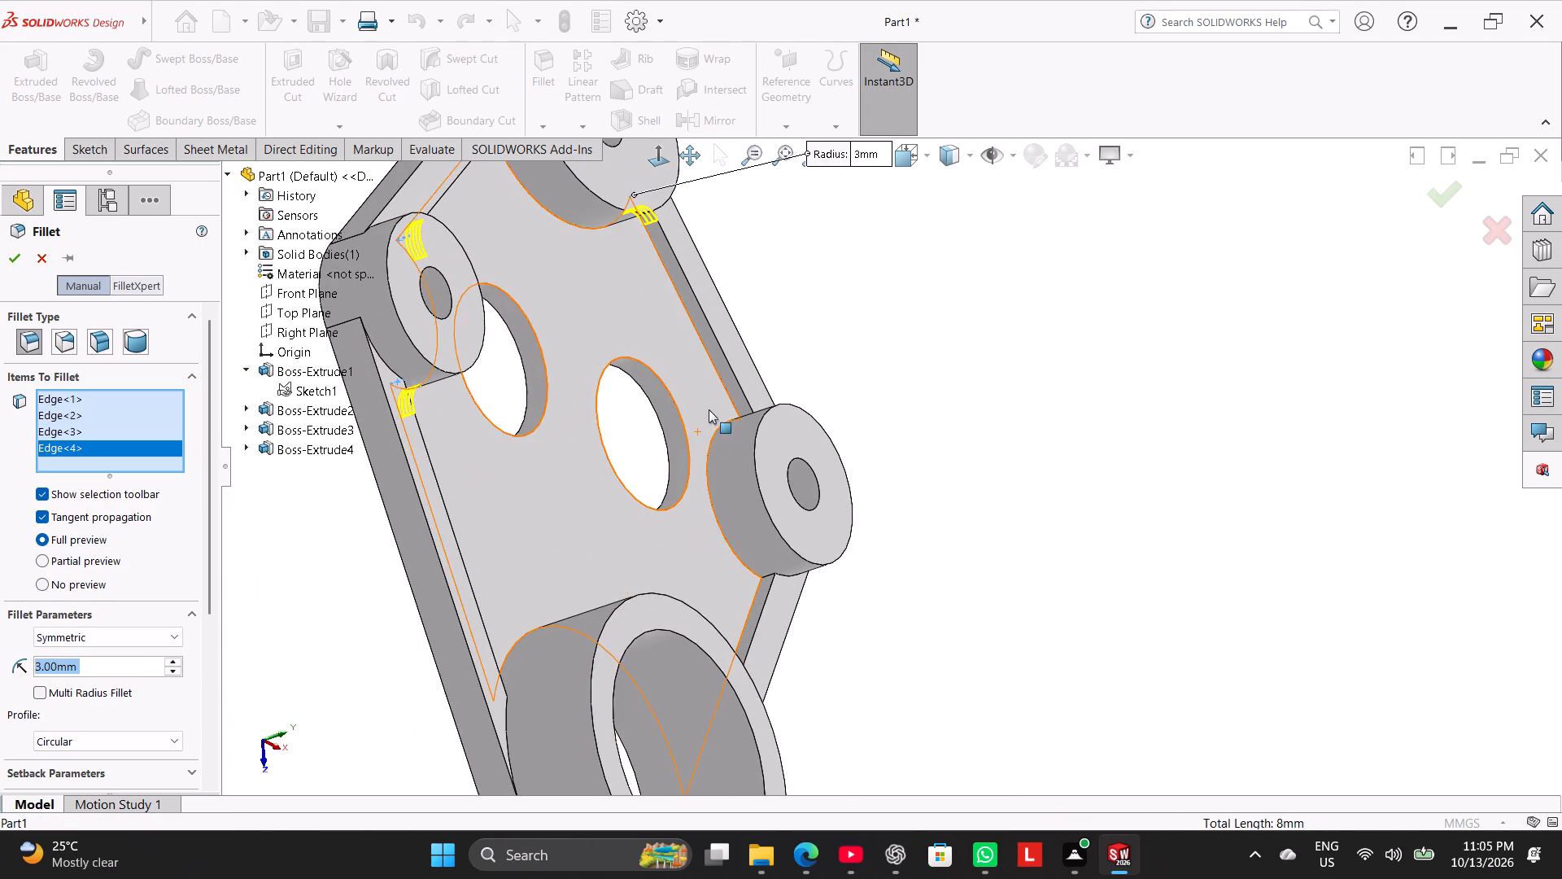
middle_click_drag(710, 409, 742, 514)
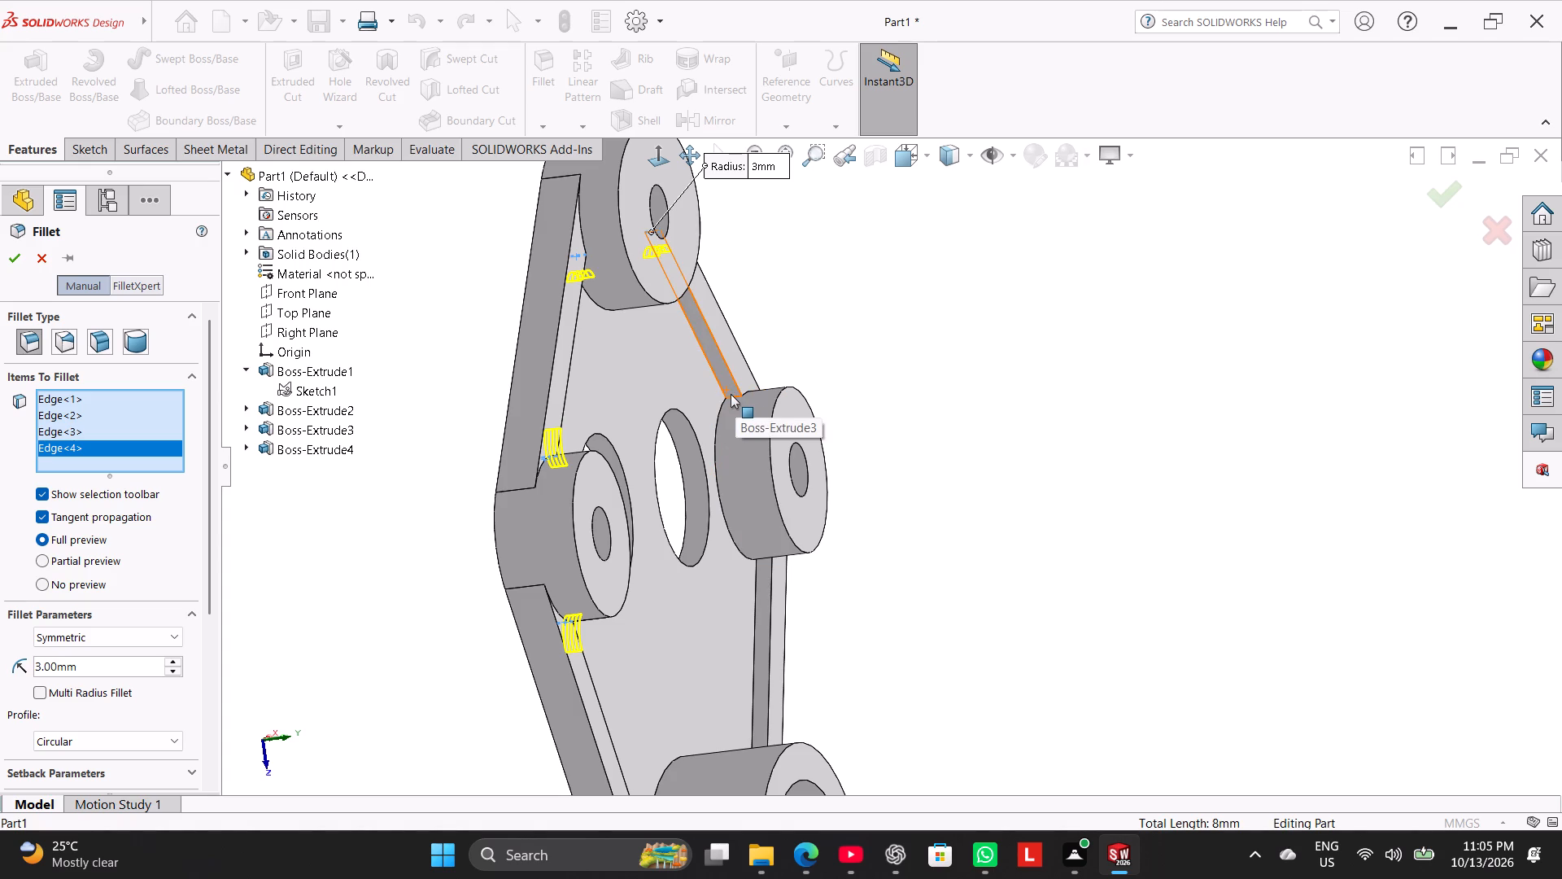
left_click(732, 400)
middle_click_drag(759, 563, 683, 411)
middle_click_drag(728, 544, 749, 569)
scroll(749, 569, "down", 6)
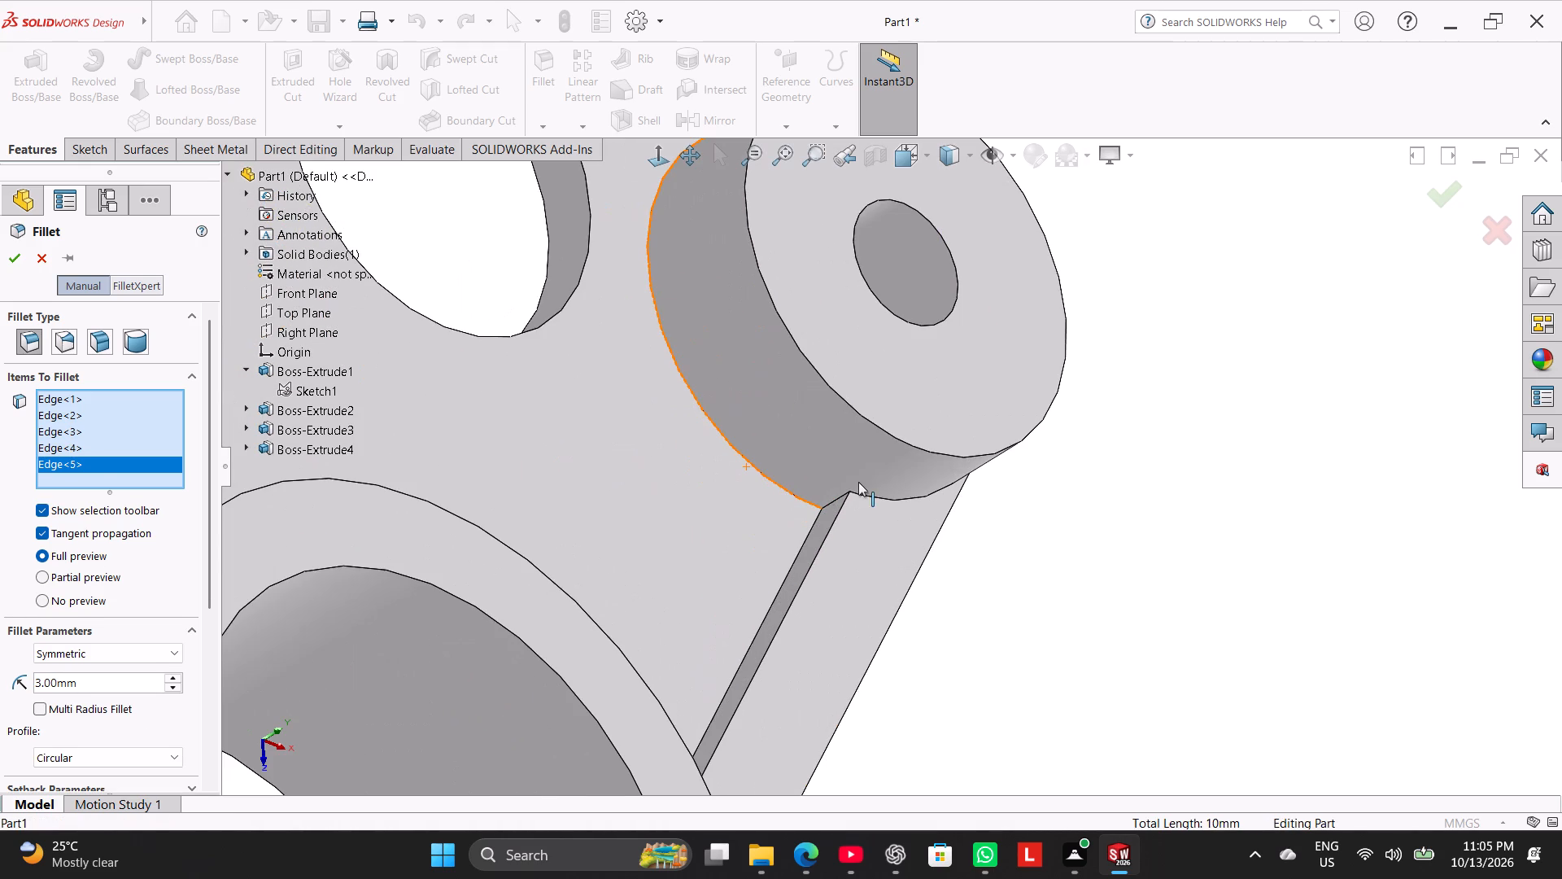
left_click(858, 479)
Add the two inner vertical corner edges where rims meet the large ring and accept the 3 mm fillet.
scroll(700, 544, "up", 5)
middle_click_drag(616, 448, 527, 638)
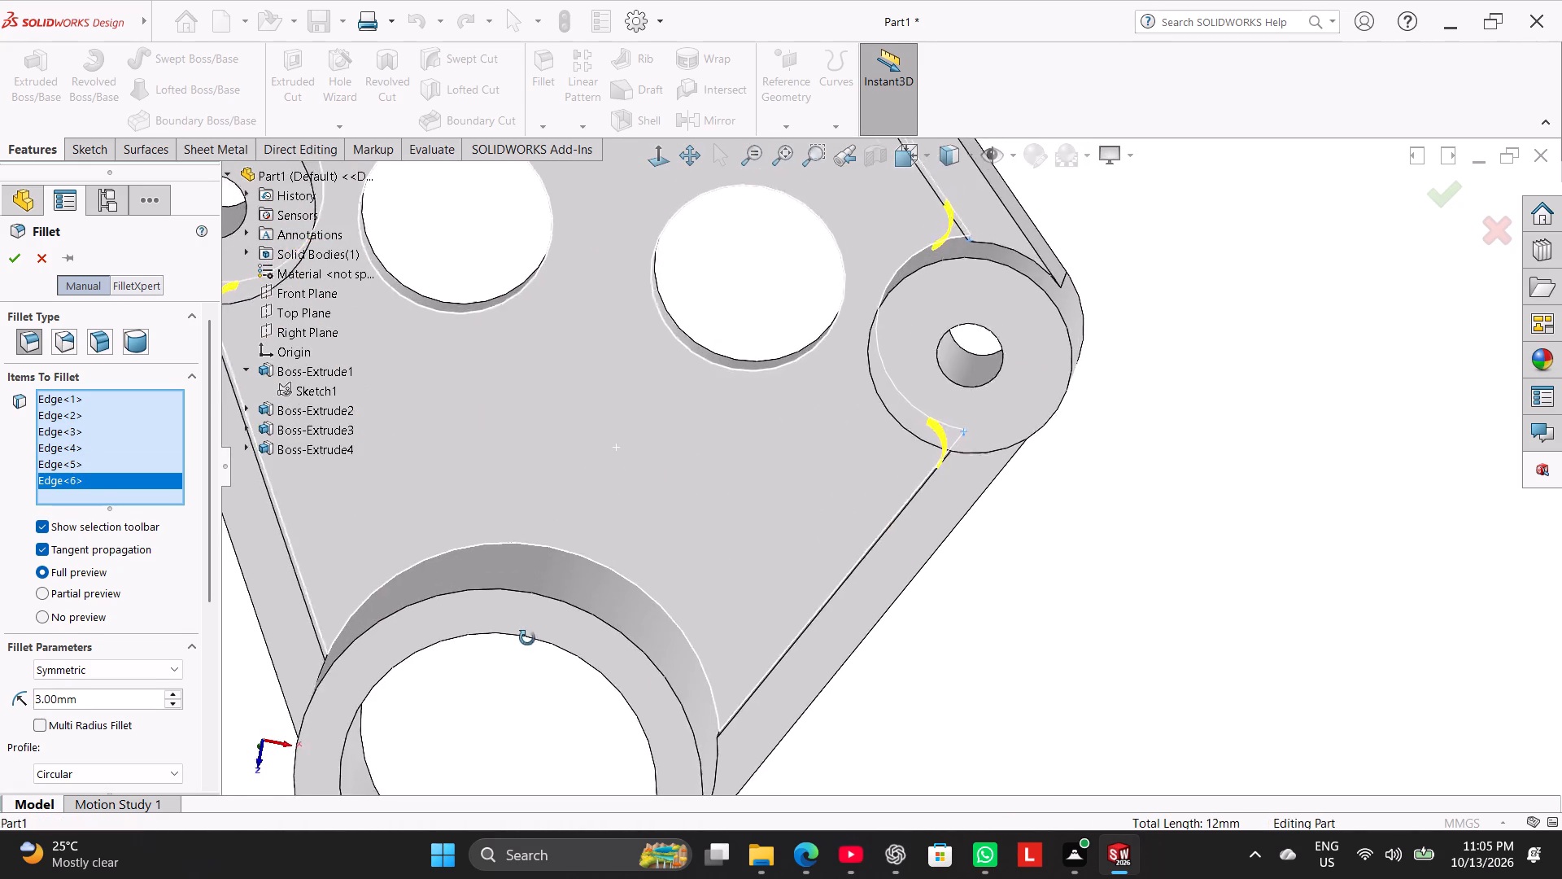
middle_click_drag(527, 638, 457, 696)
scroll(443, 484, "down", 2)
middle_click_drag(484, 507, 562, 594)
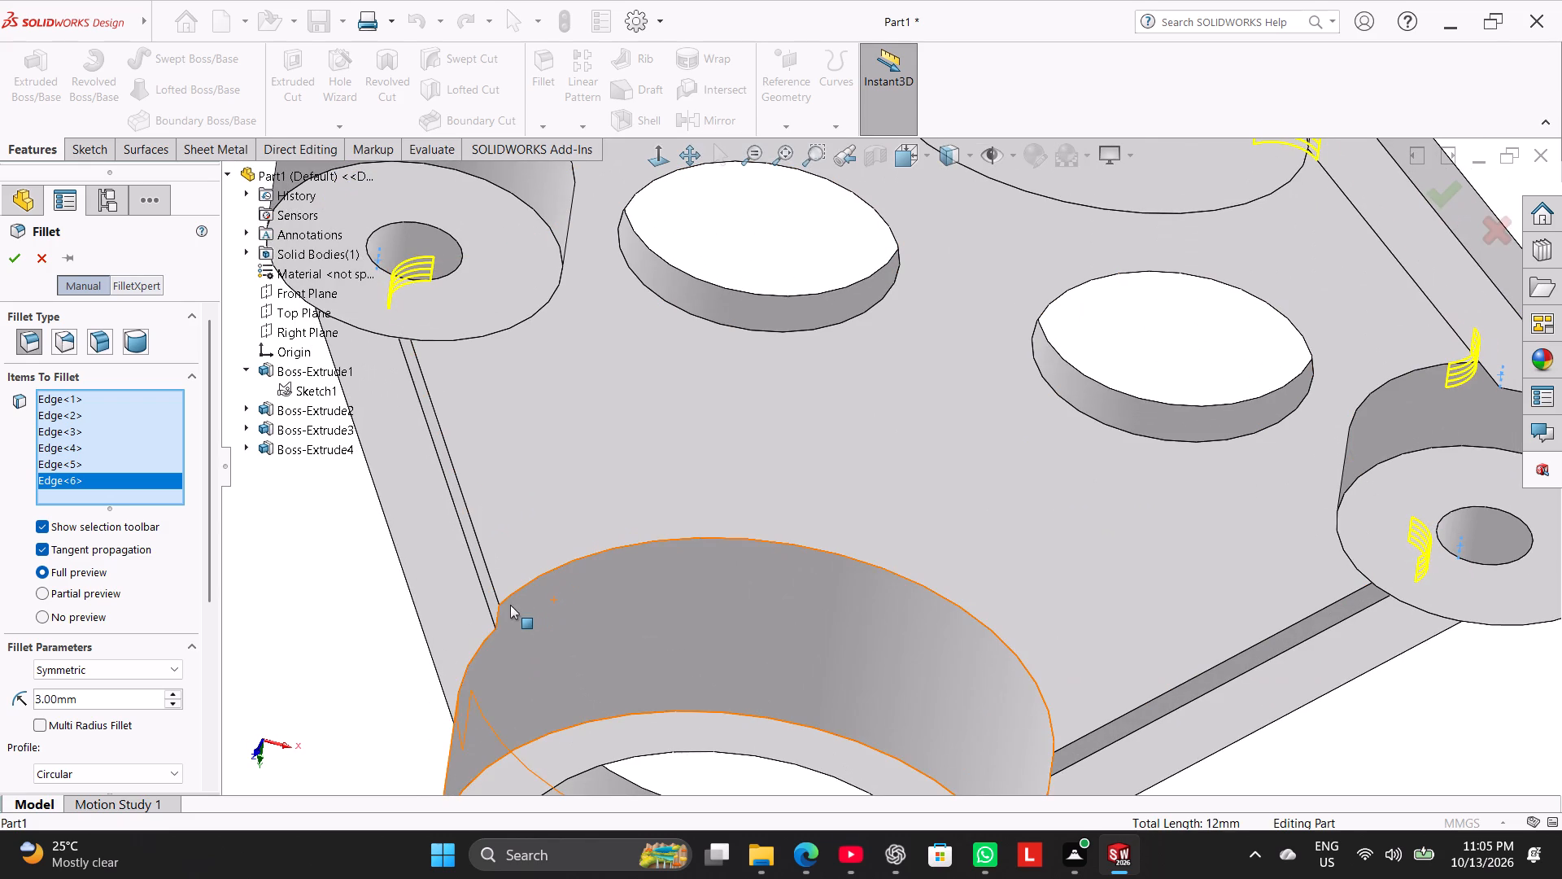
left_click(498, 617)
scroll(731, 628, "up", 3)
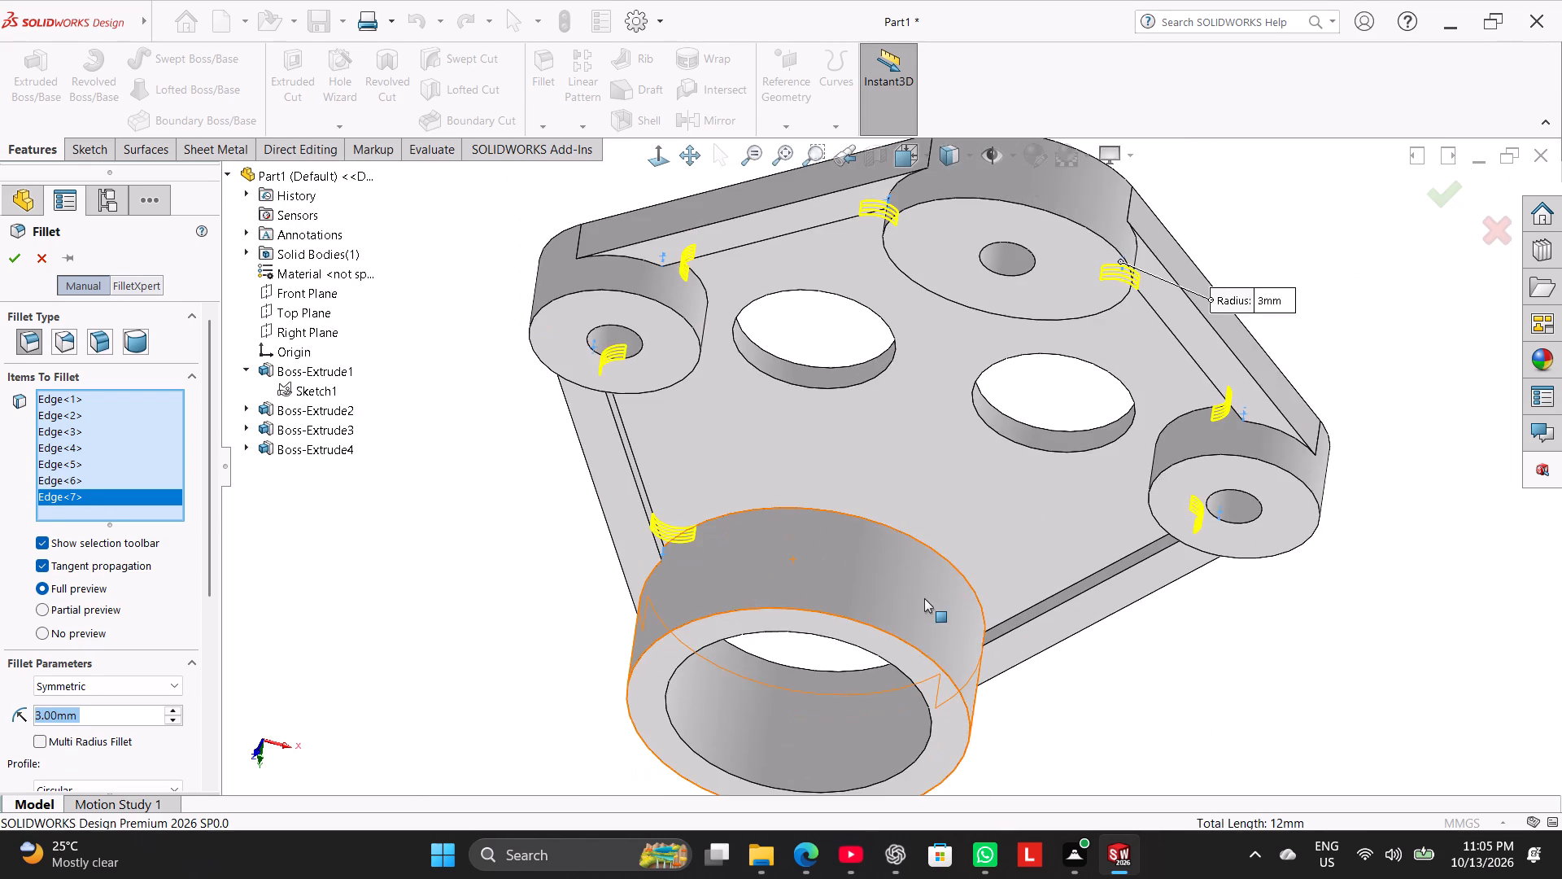
middle_click_drag(924, 596, 849, 505)
scroll(1099, 676, "down", 3)
middle_click_drag(879, 550, 936, 620)
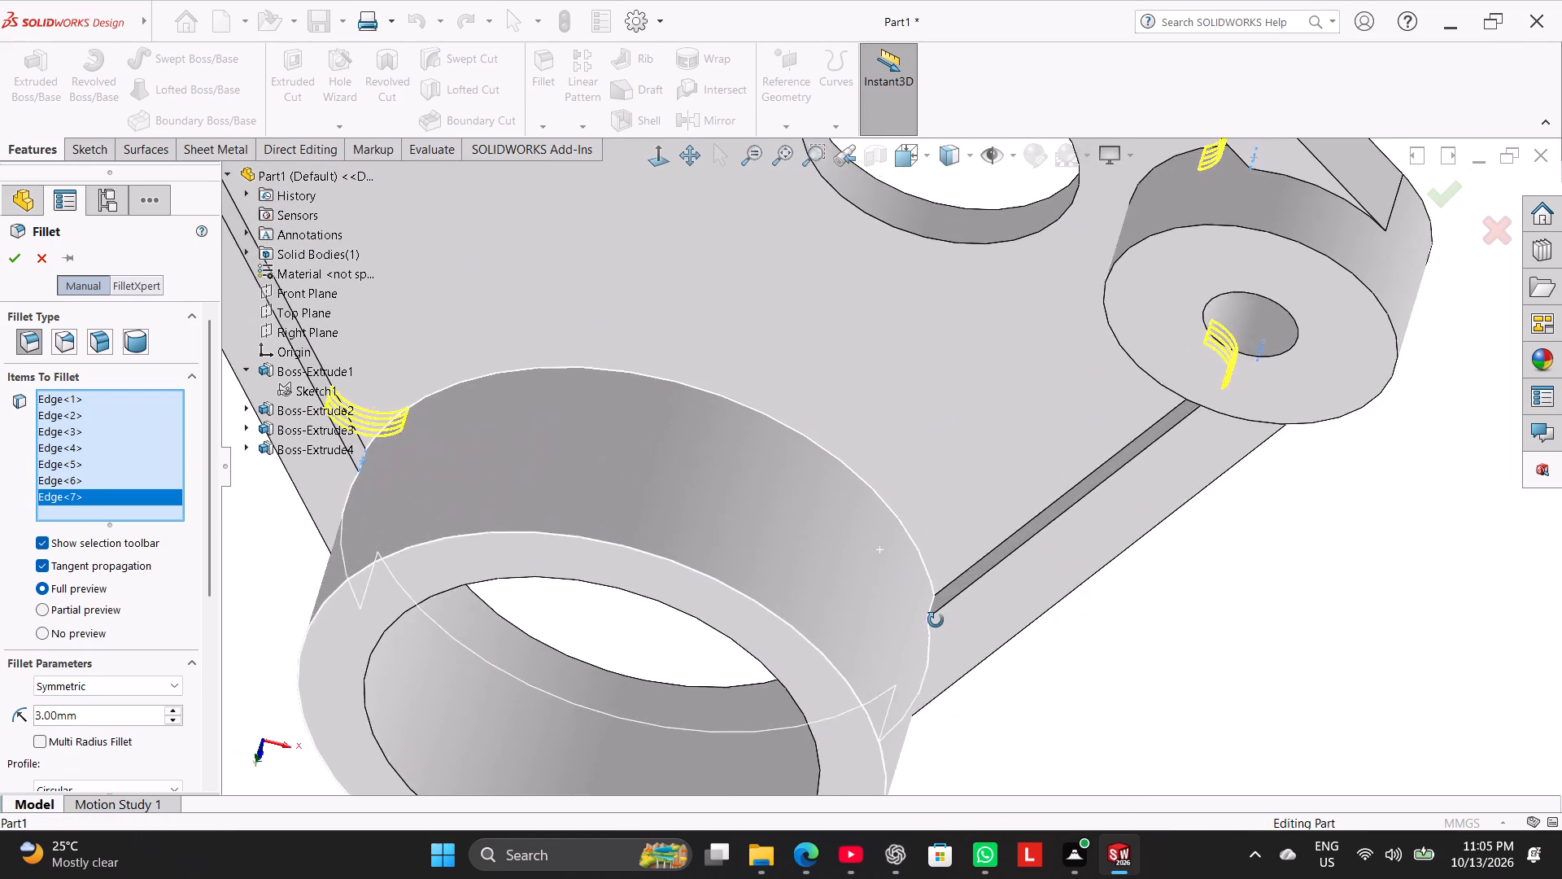
middle_click_drag(936, 620, 945, 646)
left_click(923, 588)
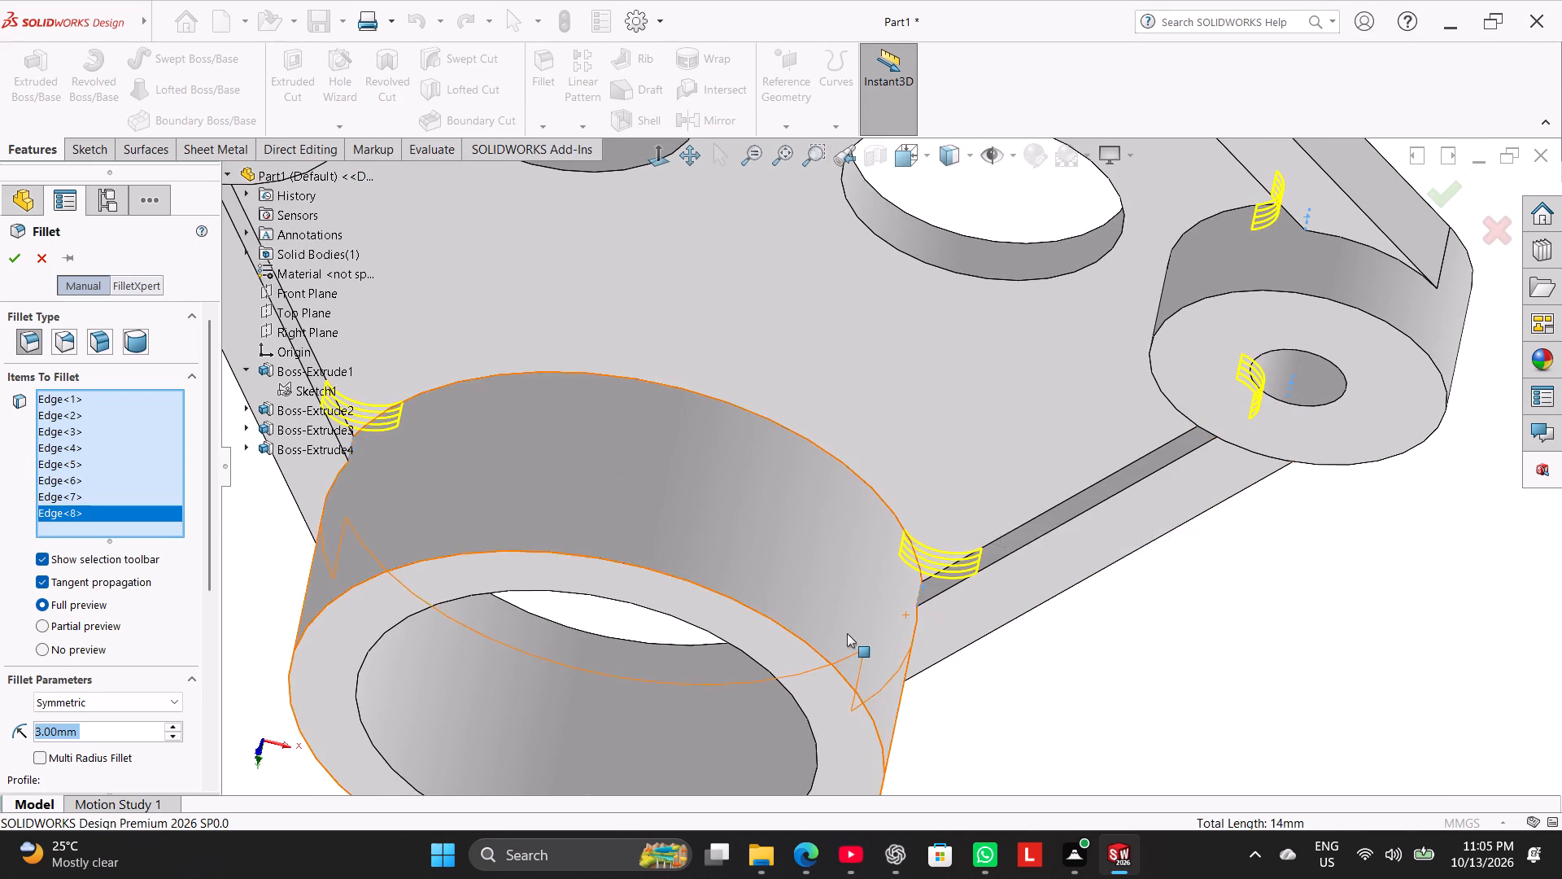
scroll(843, 630, "up", 5)
right_click_drag(455, 553, 743, 286)
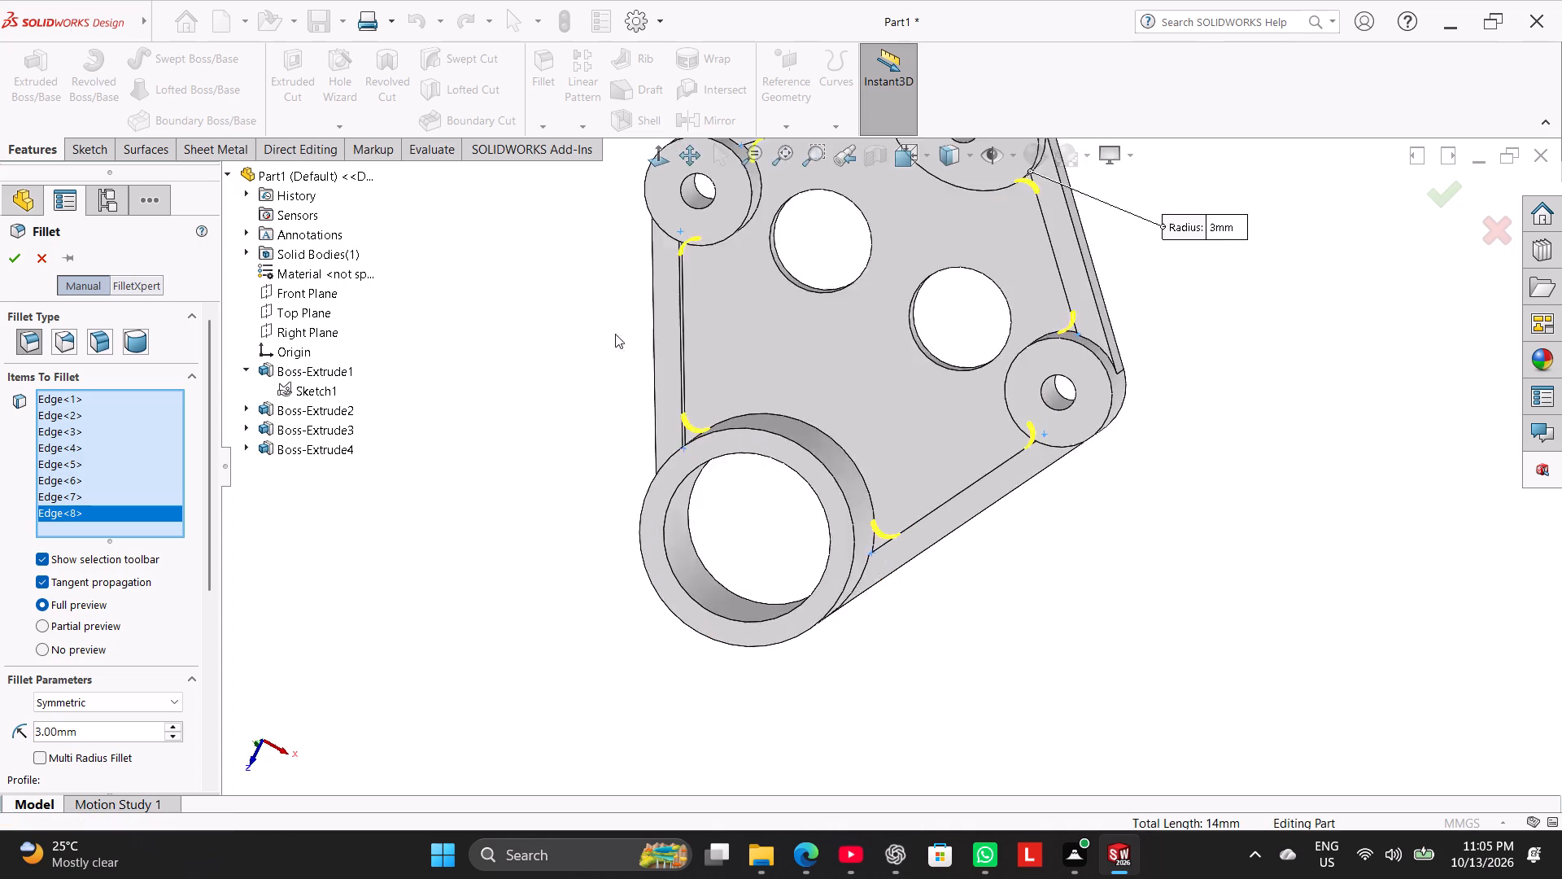
left_click(14, 267)
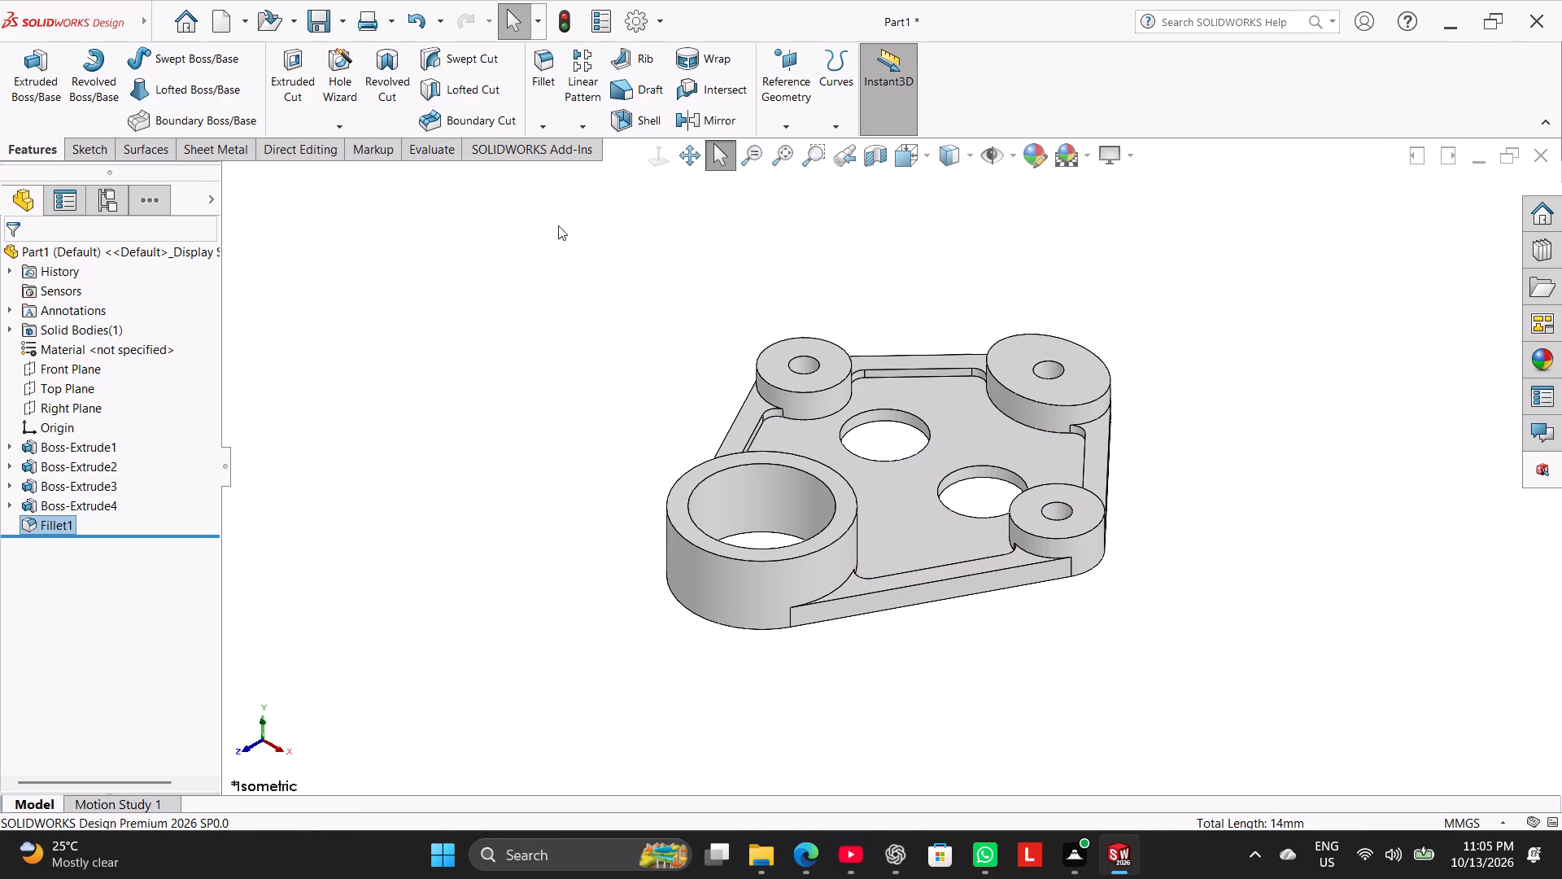
Preview section views on the Front, Top and Right Planes and look square-on at the Right Plane section.
left_click(887, 150)
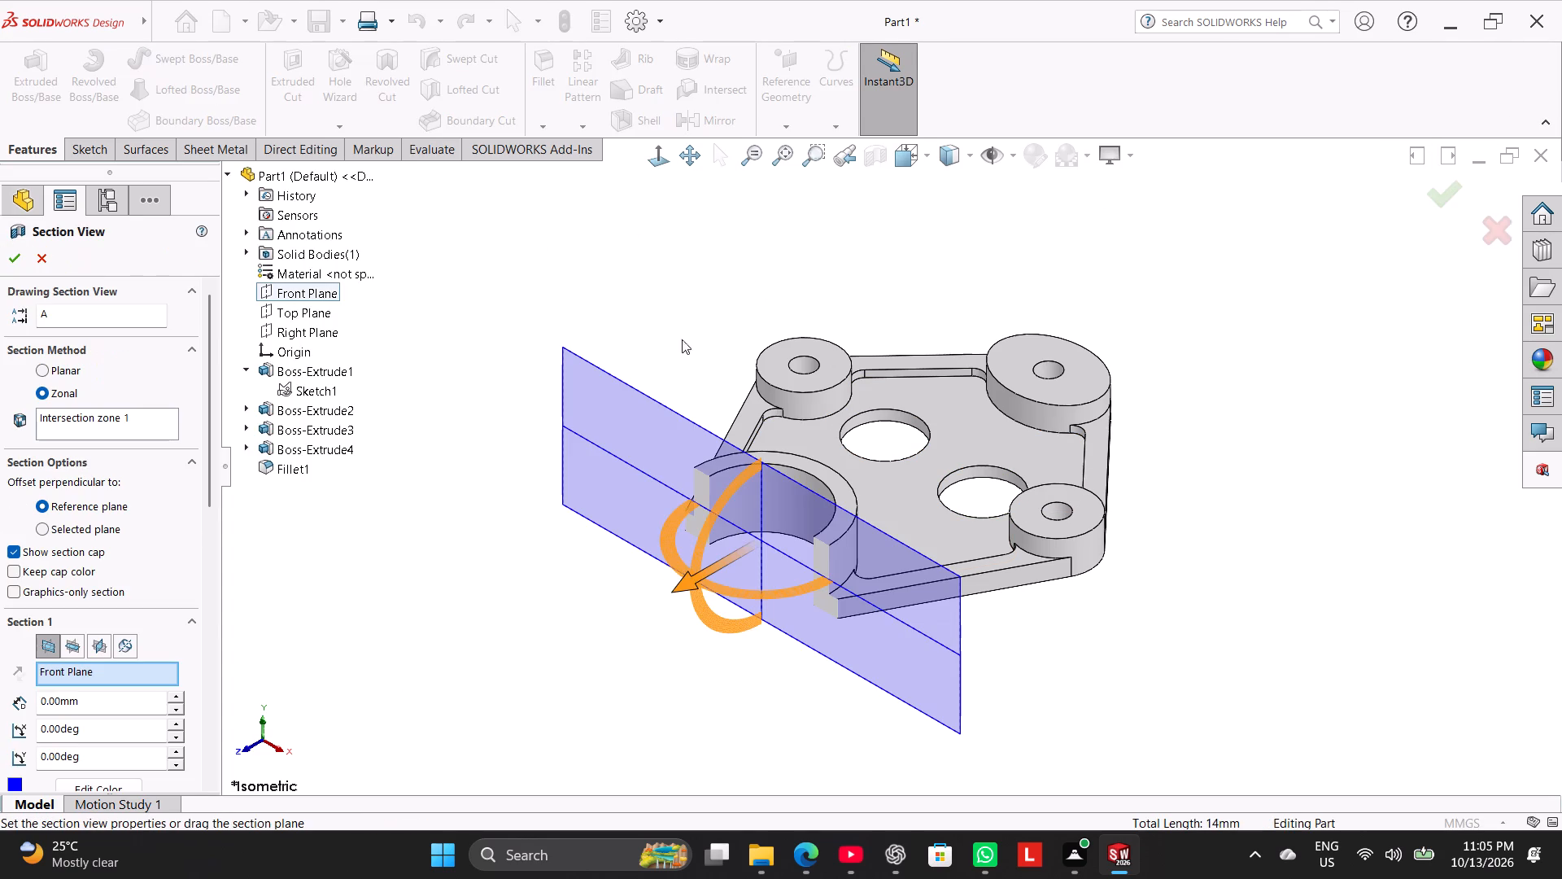
left_click(103, 644)
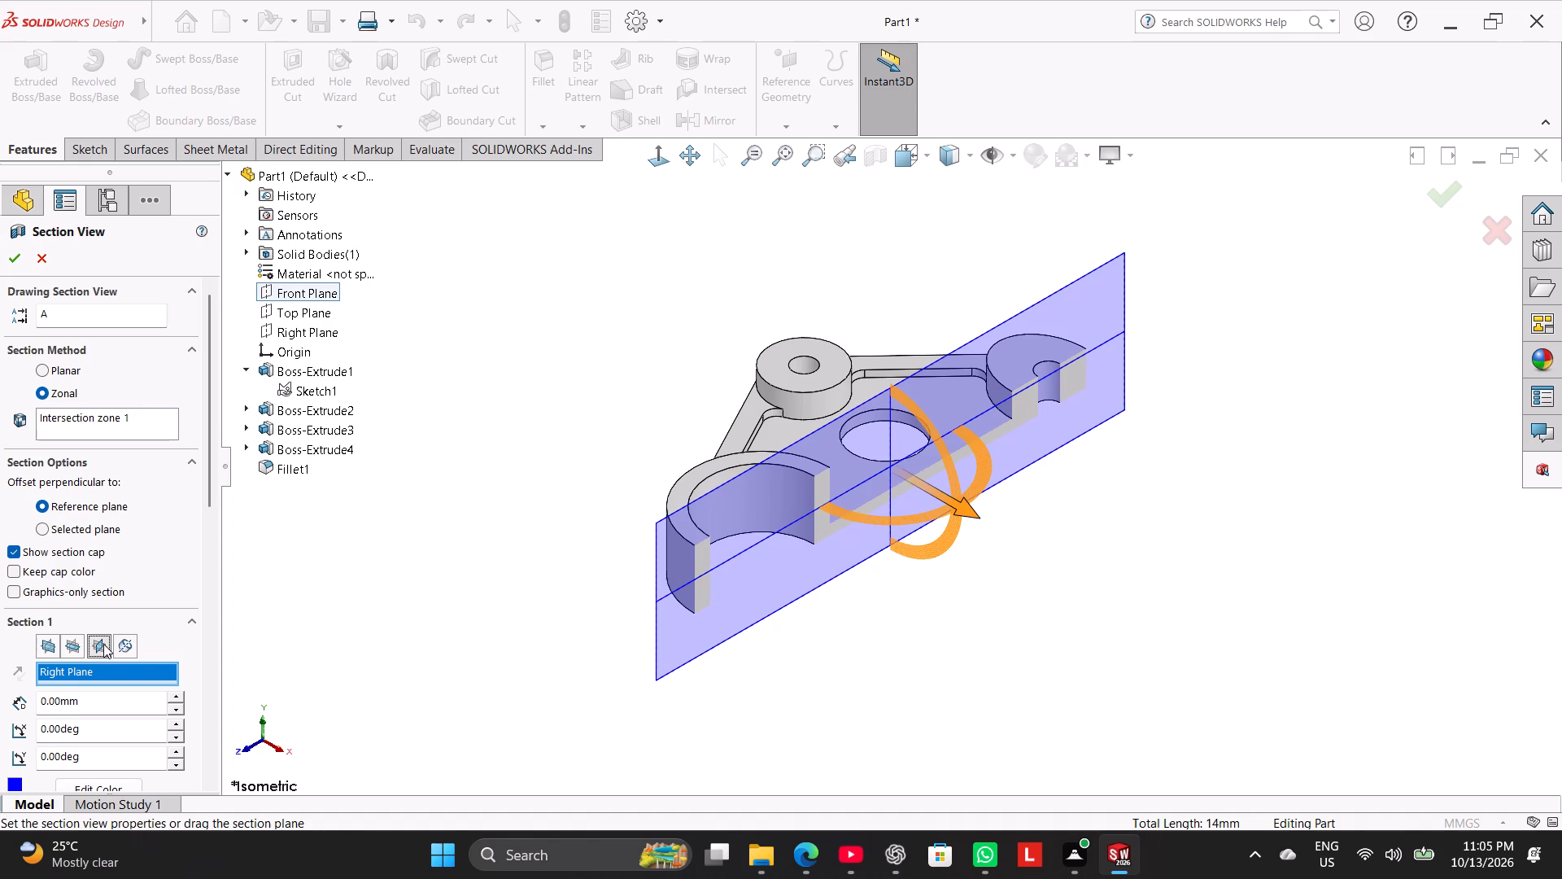
left_click(74, 647)
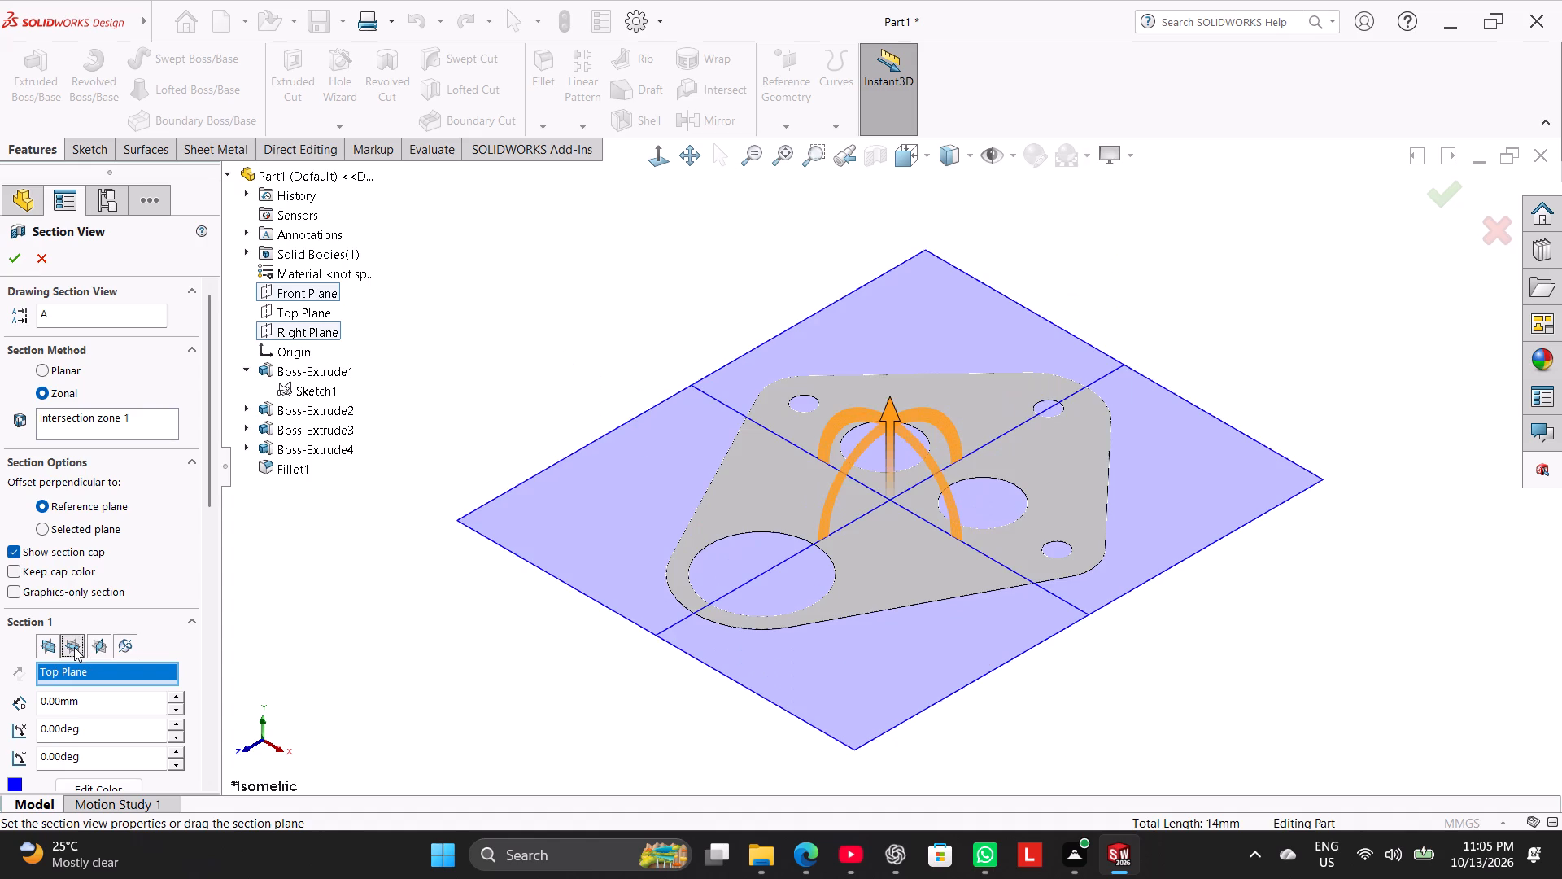
left_click(99, 645)
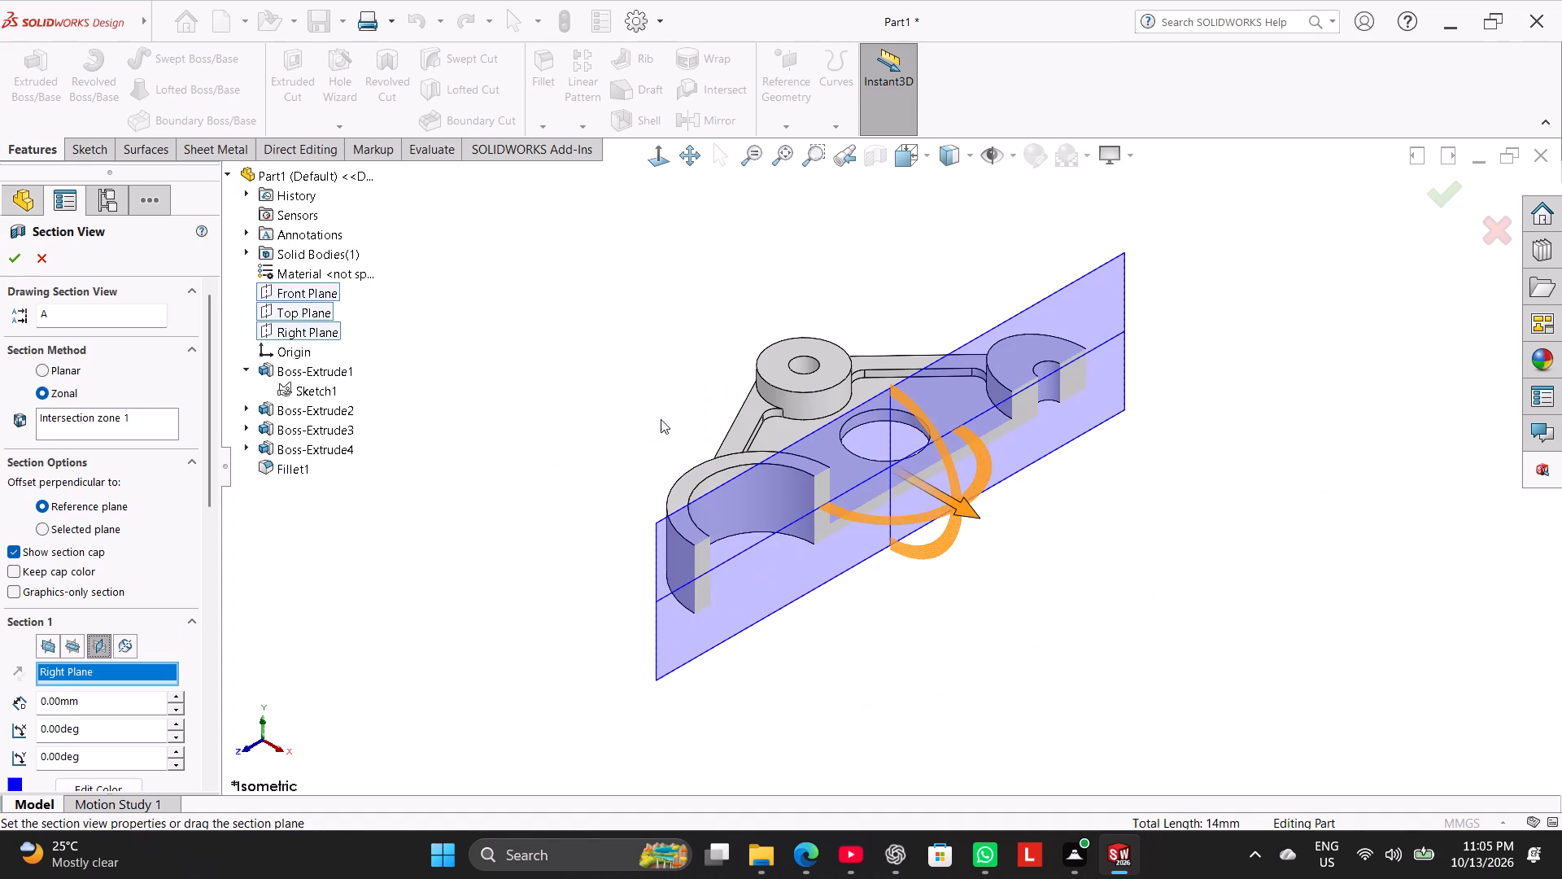
left_click(671, 152)
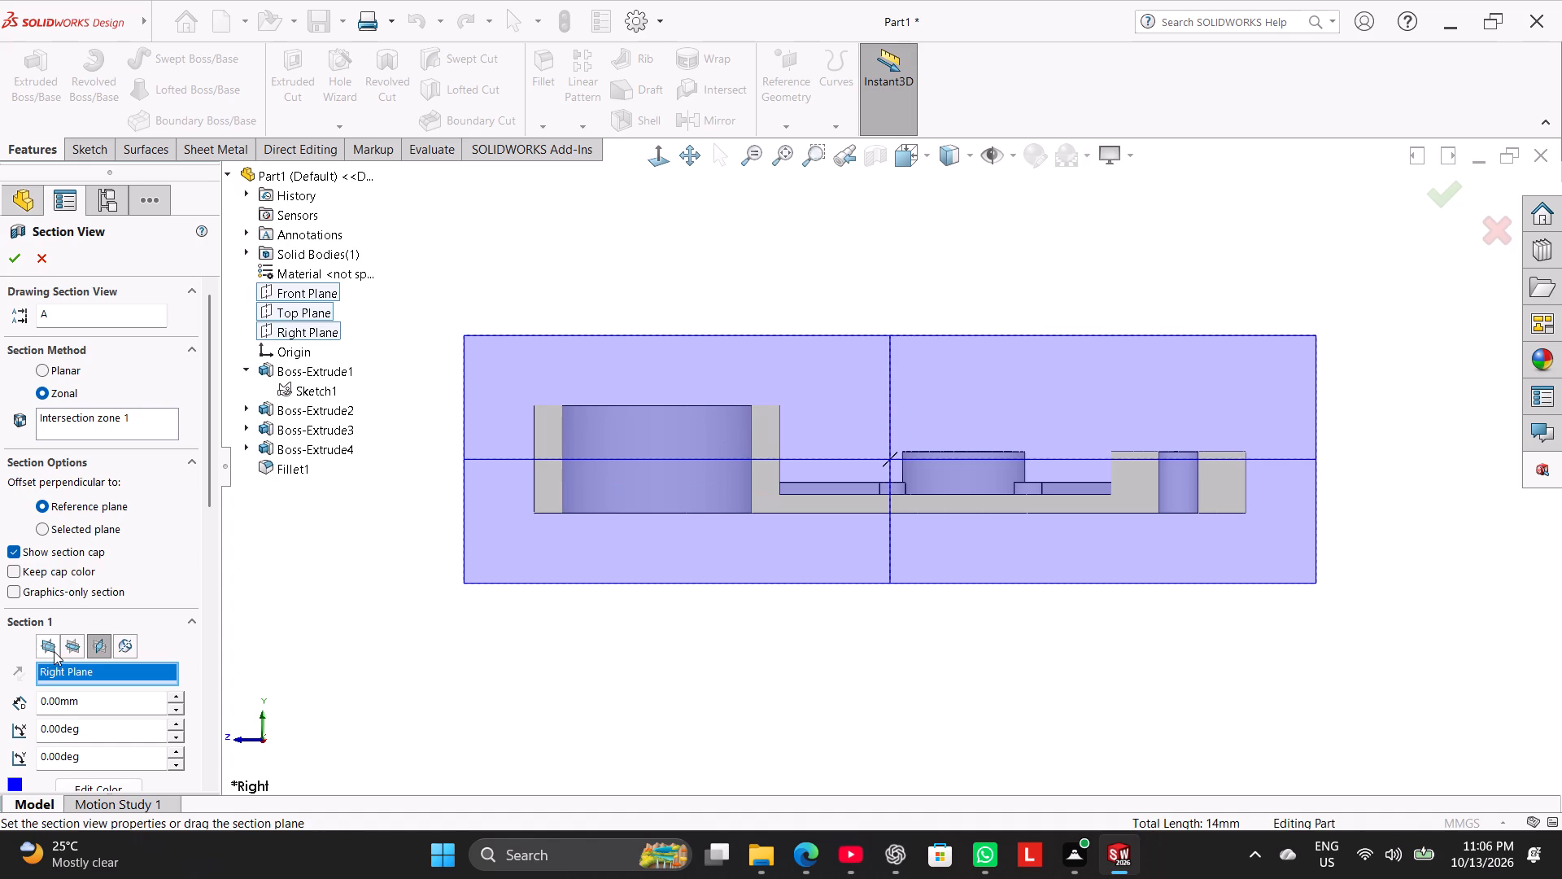
Section the part parallel to the Front Plane at a -51 mm offset through the side bosses, viewed square-on, and accept.
middle_click_drag(819, 273, 910, 464)
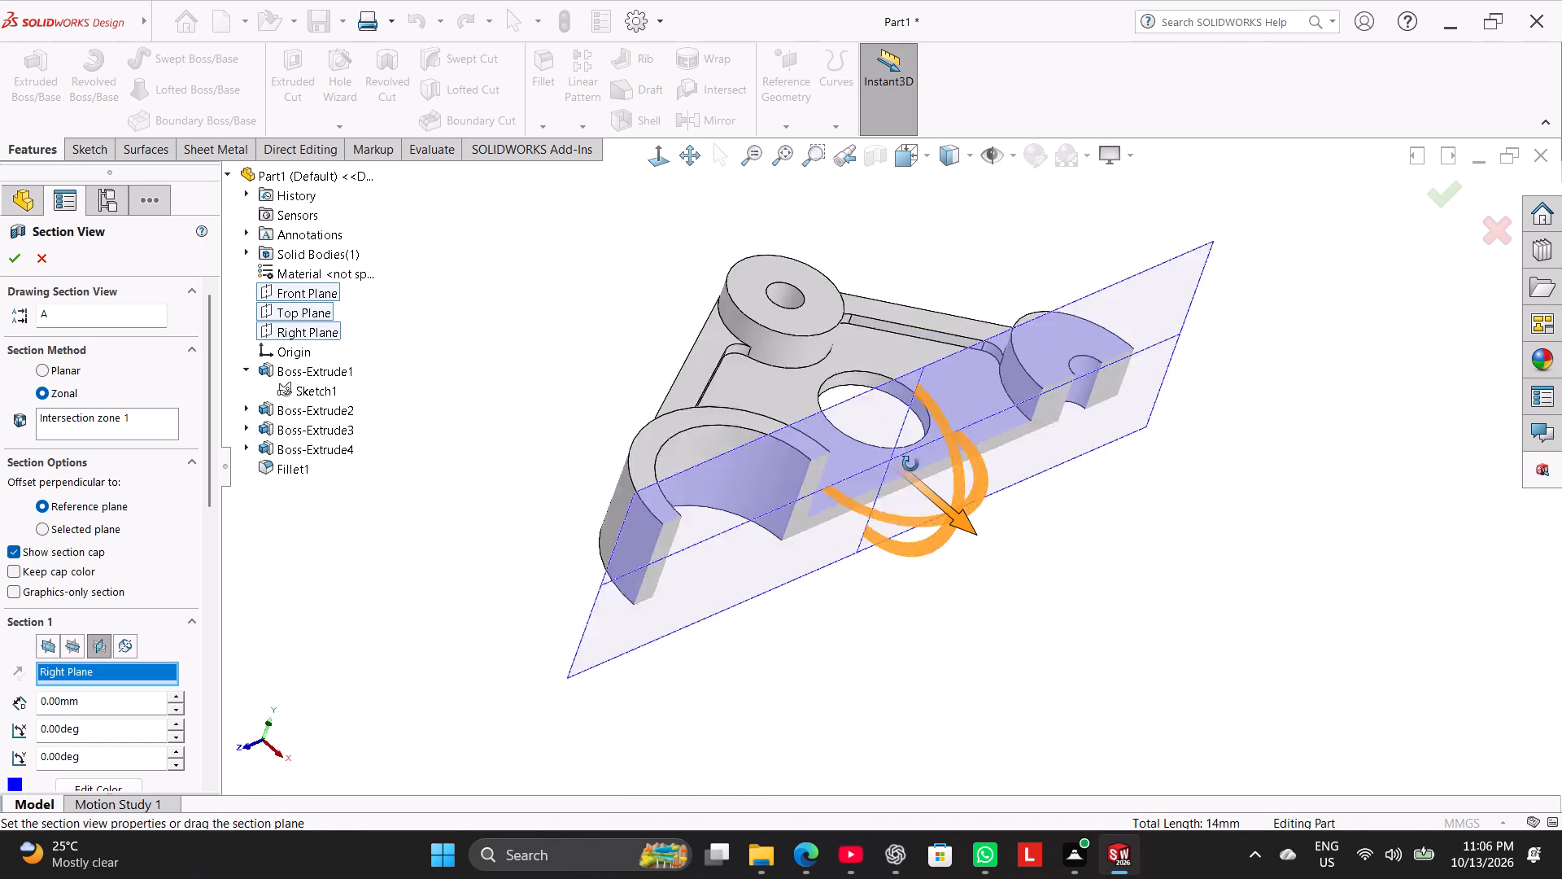
middle_click_drag(910, 464, 927, 518)
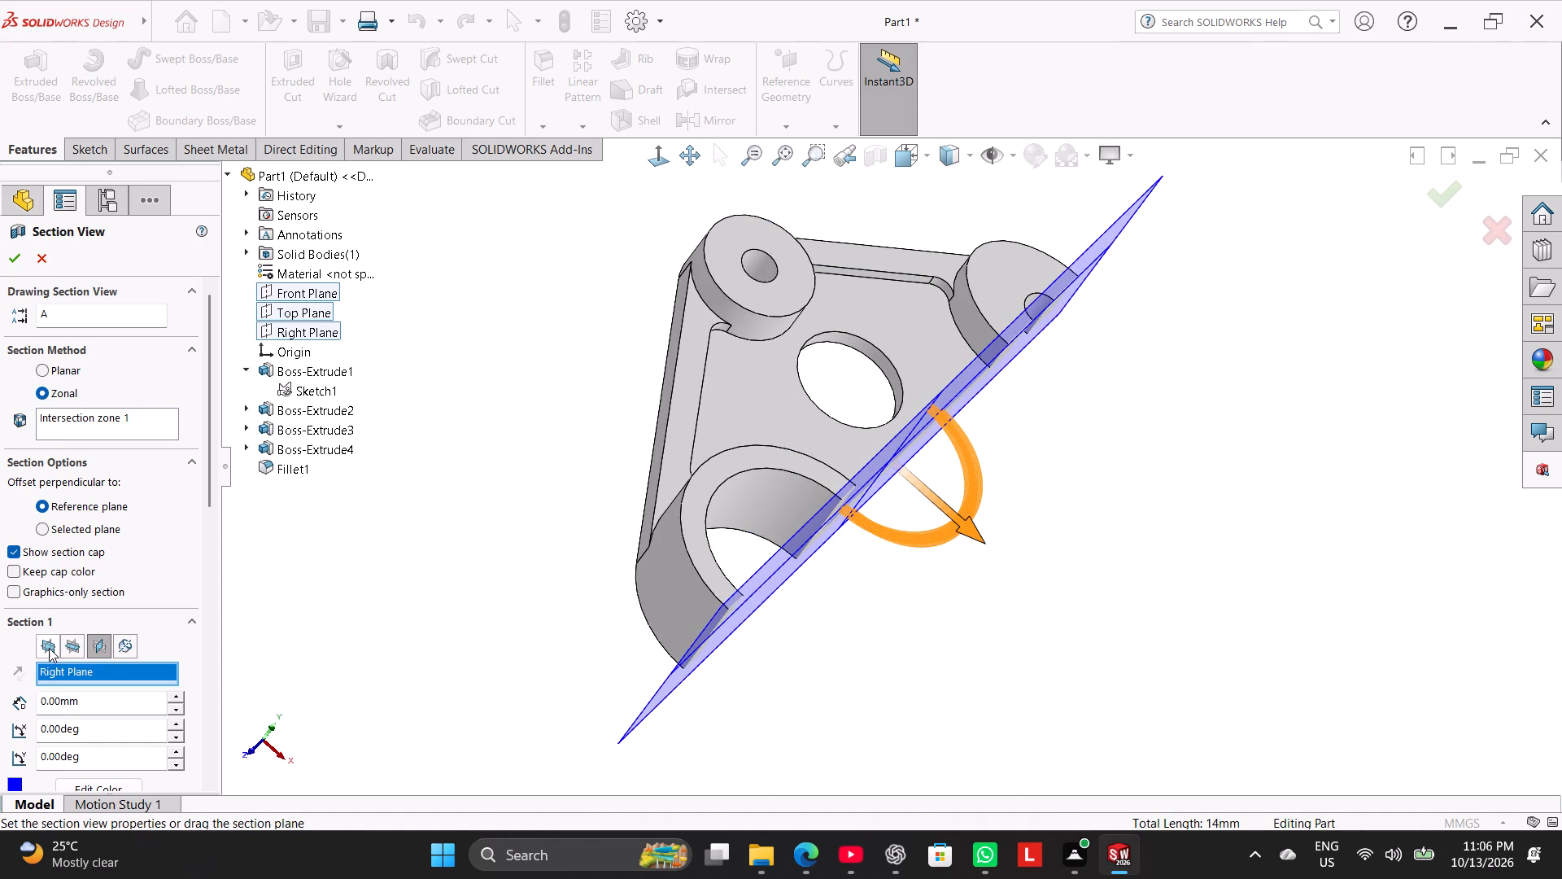
left_click(49, 648)
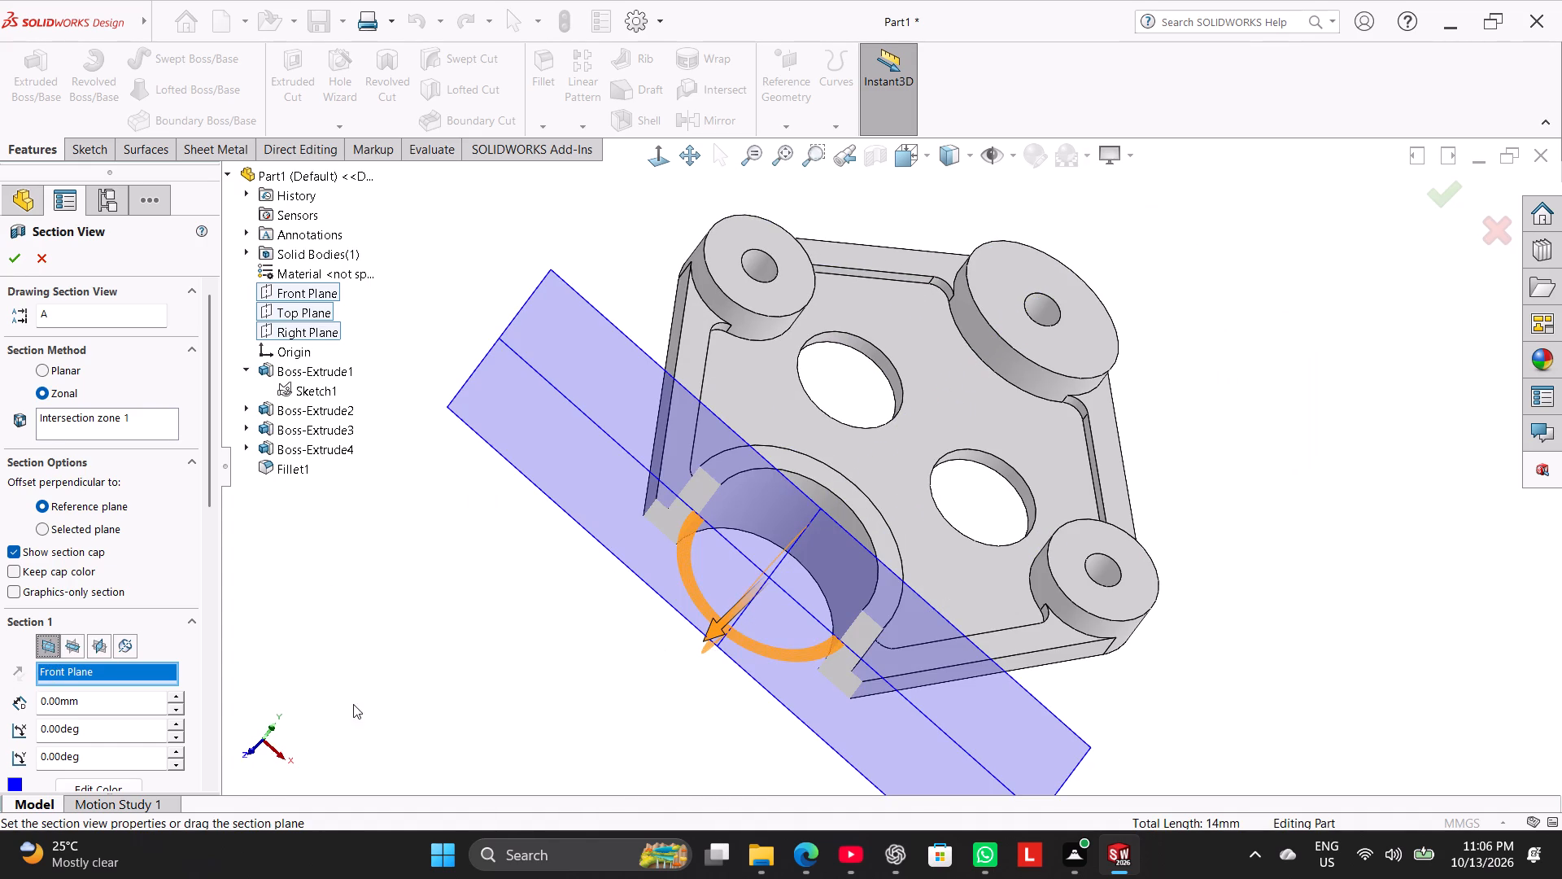
left_click_drag(719, 630, 873, 477)
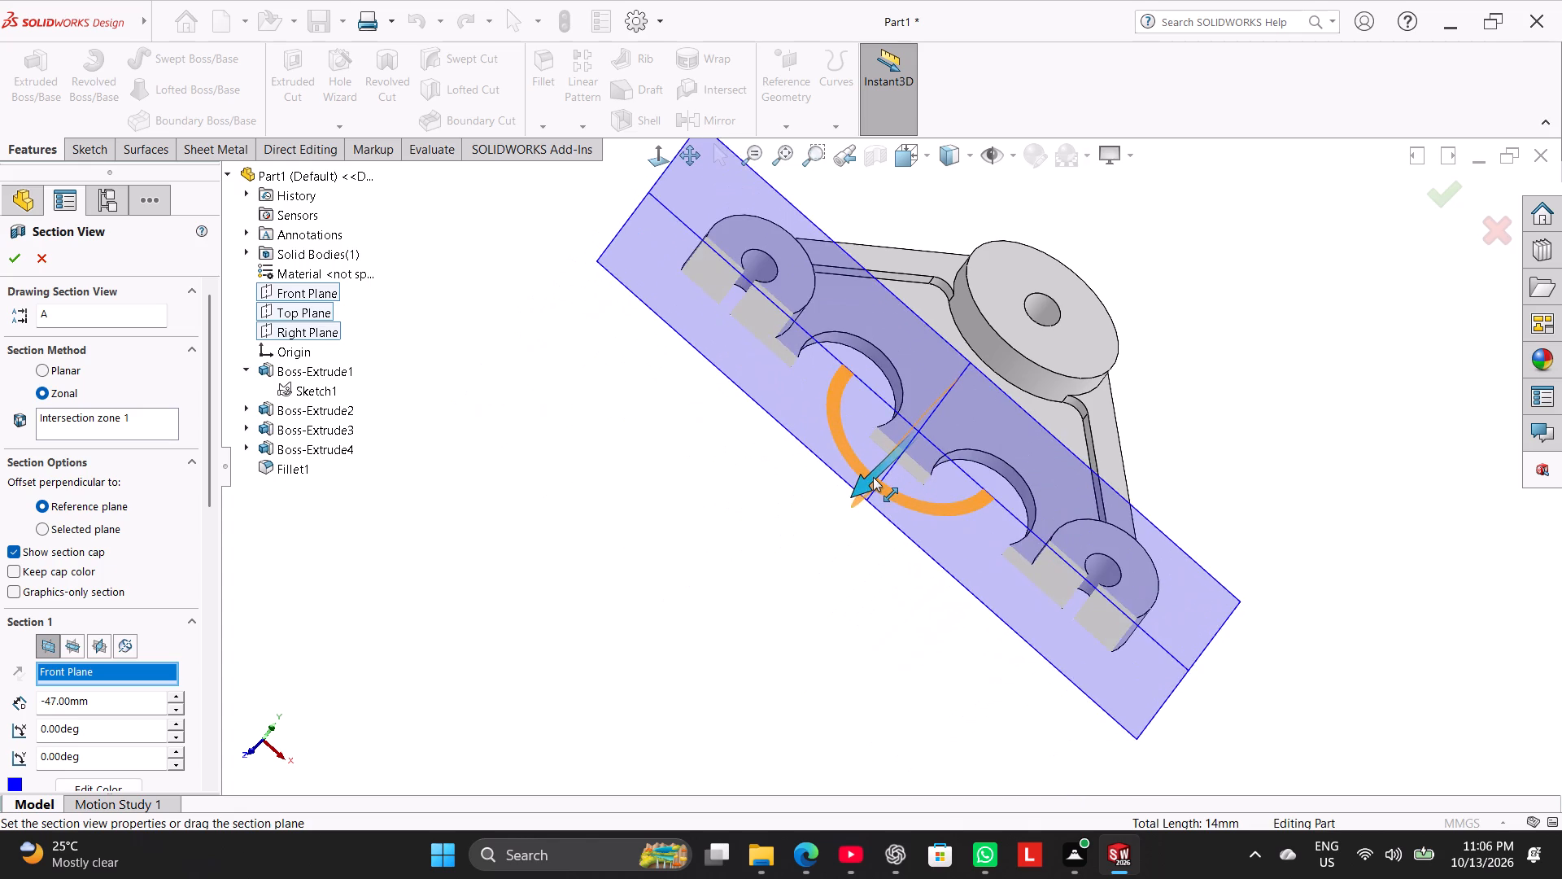
left_click_drag(873, 477, 884, 463)
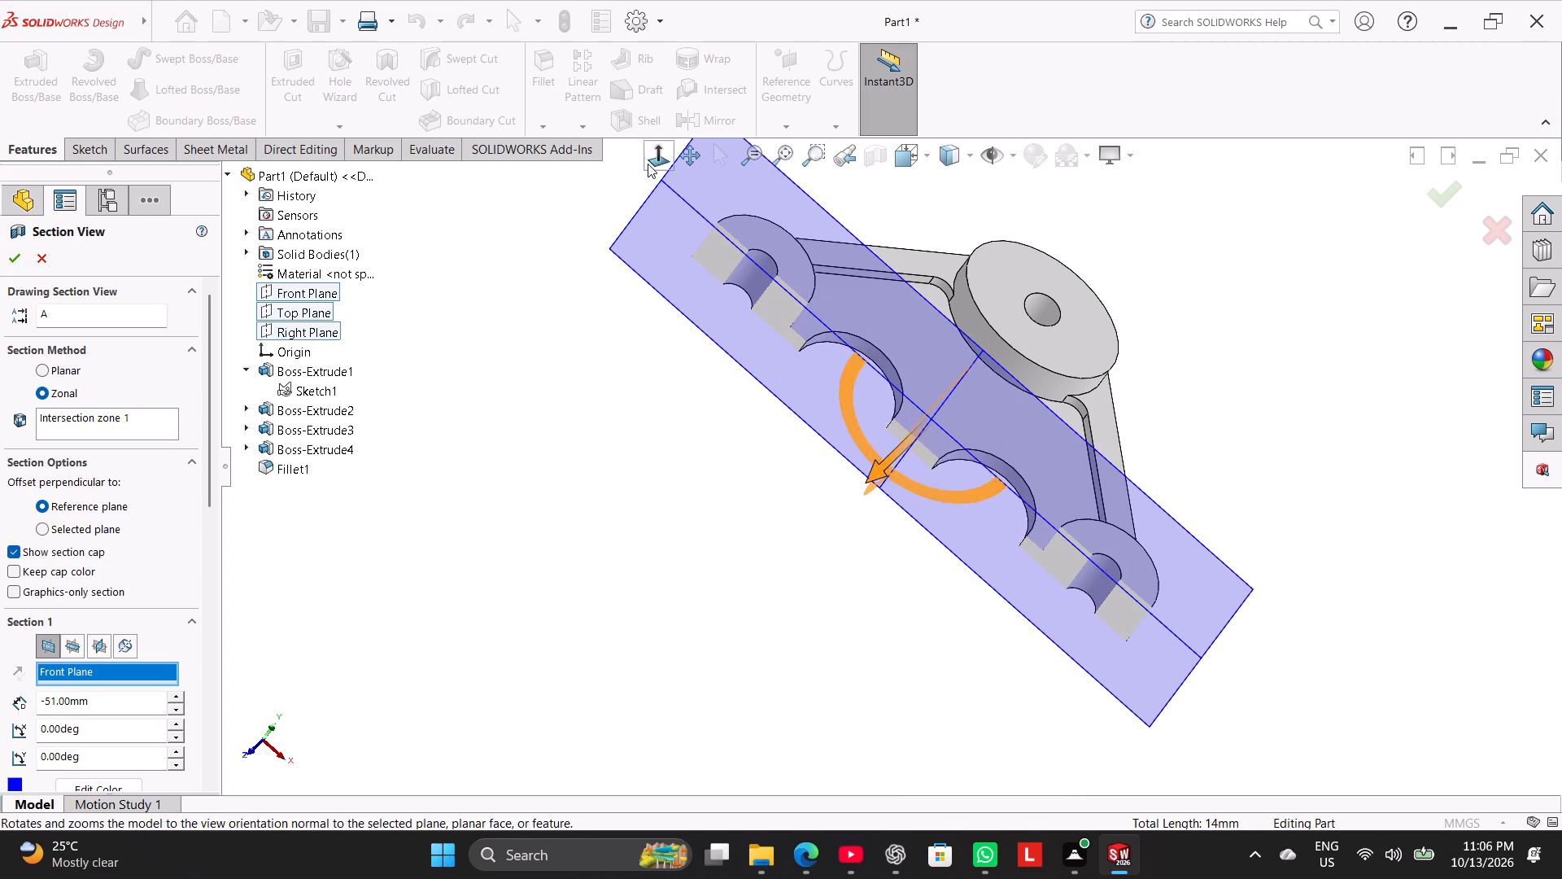
left_click(648, 164)
left_click(556, 593)
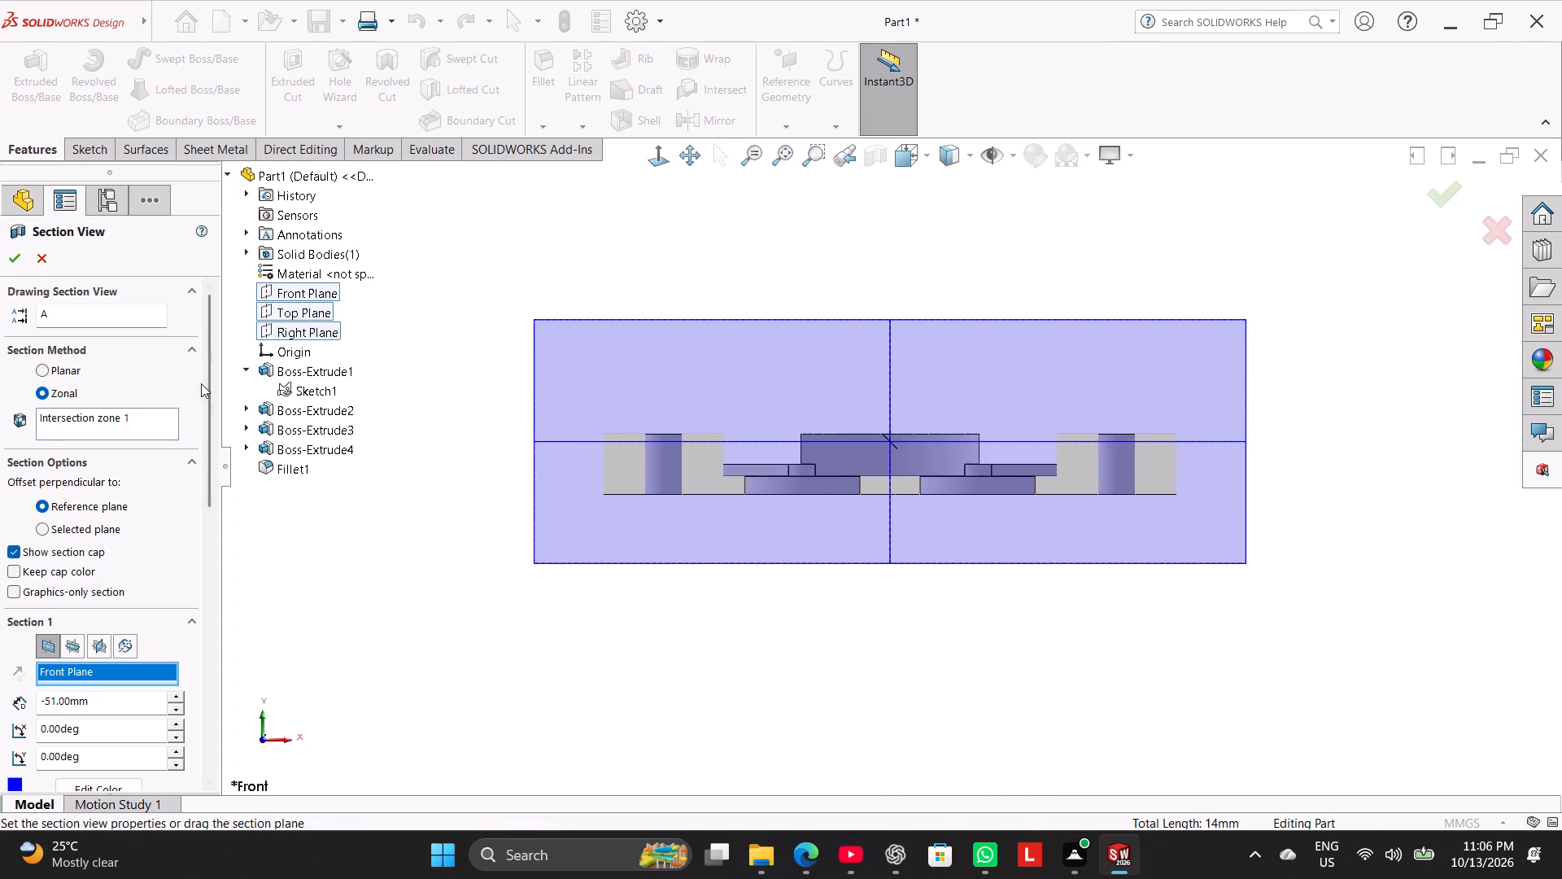
left_click(18, 258)
left_click(439, 407)
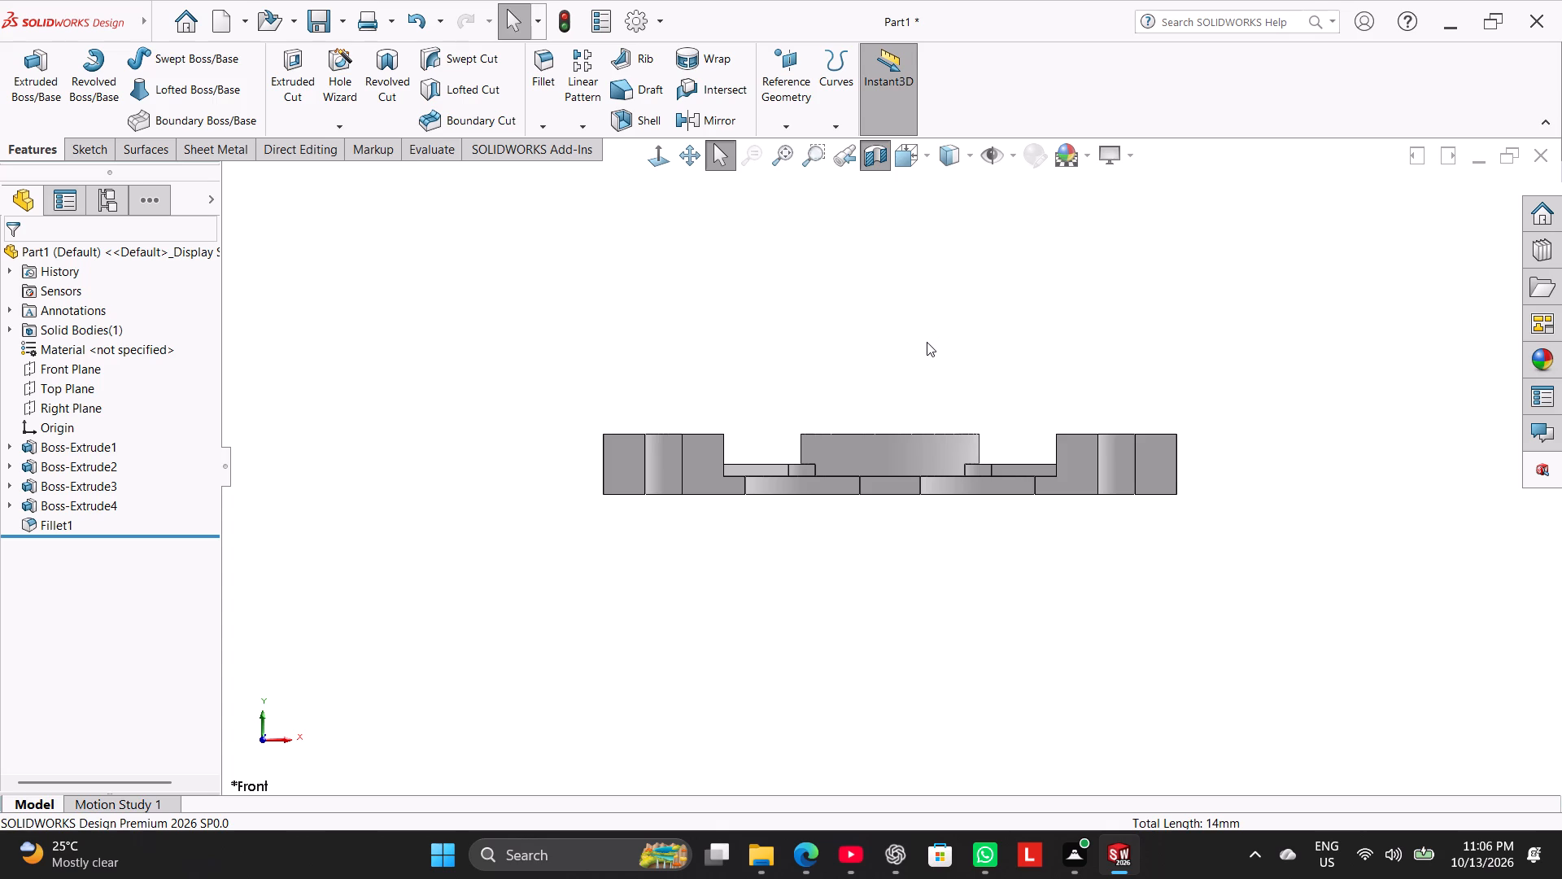
Examine the sectioned part at an angle and square-on, and turn the section view off.
middle_click_drag(930, 342, 945, 413)
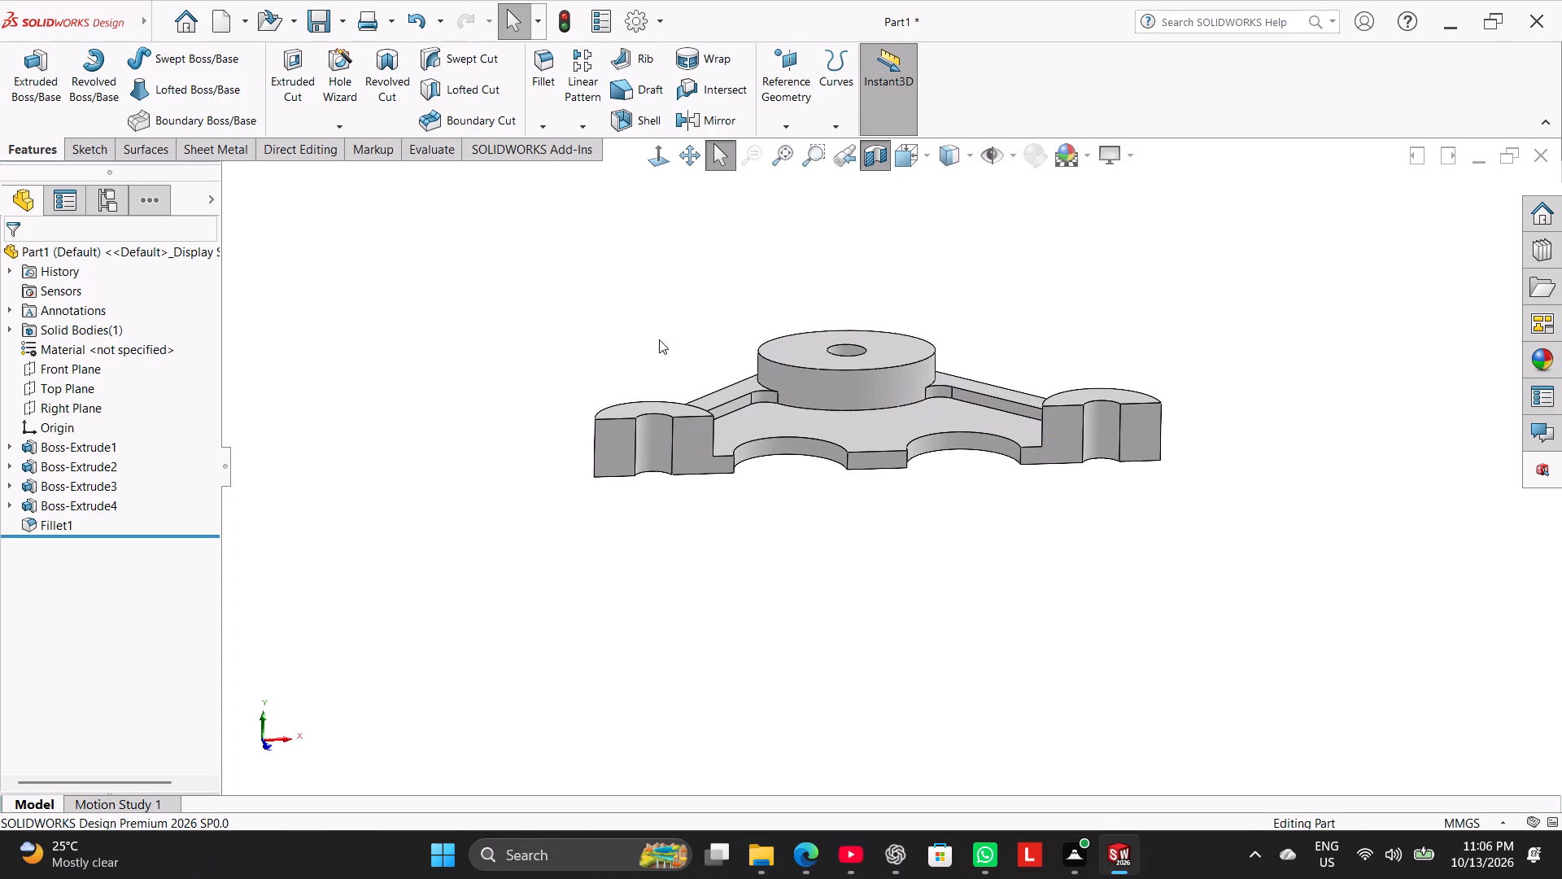
left_click(644, 162)
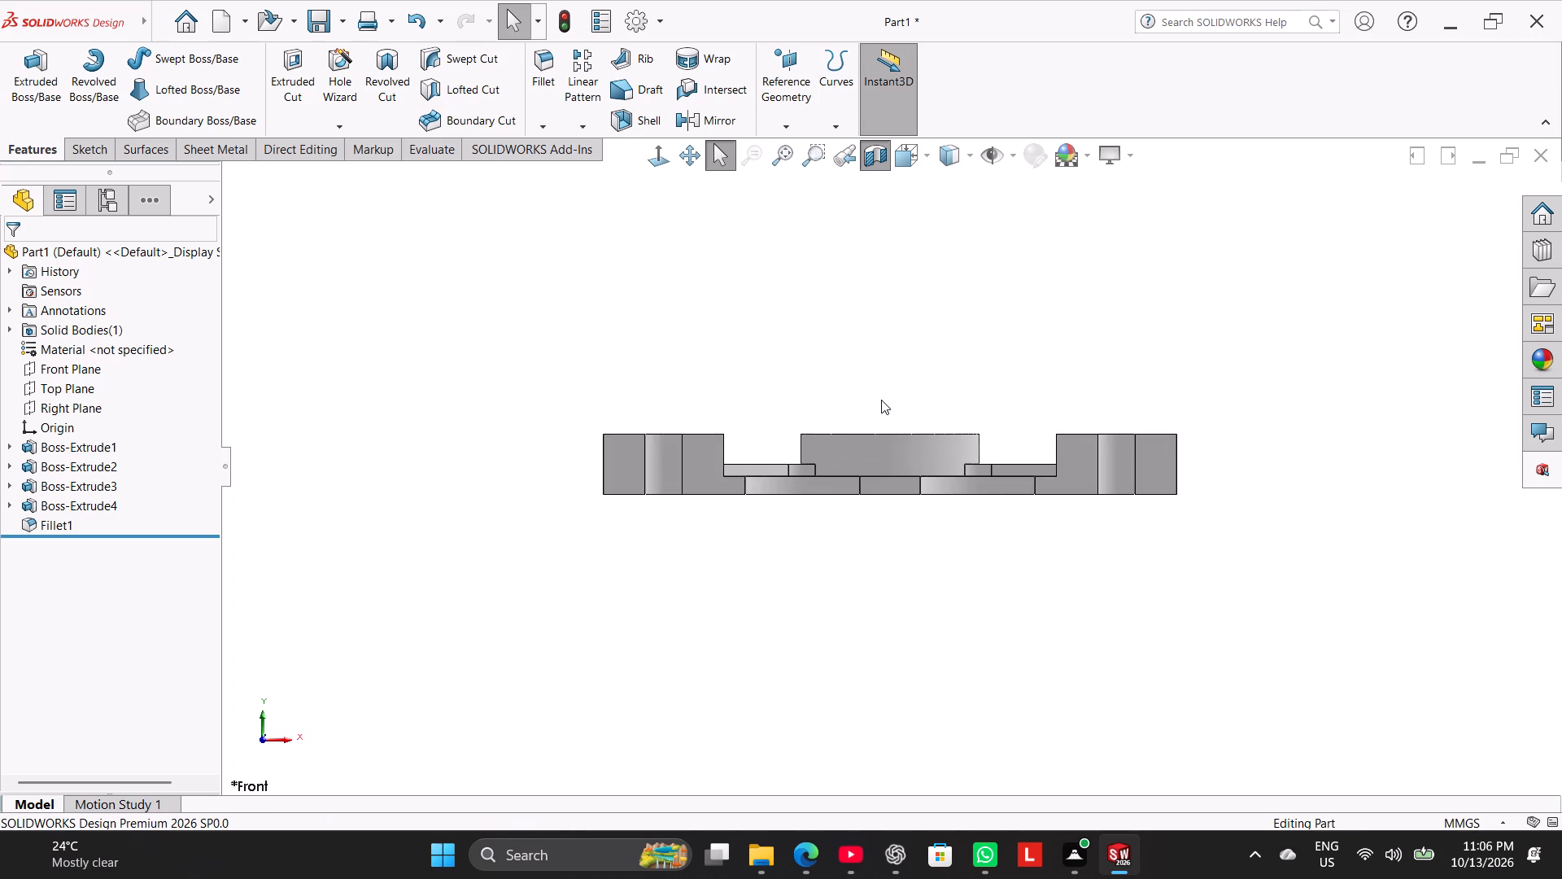
scroll(881, 400, "down", 2)
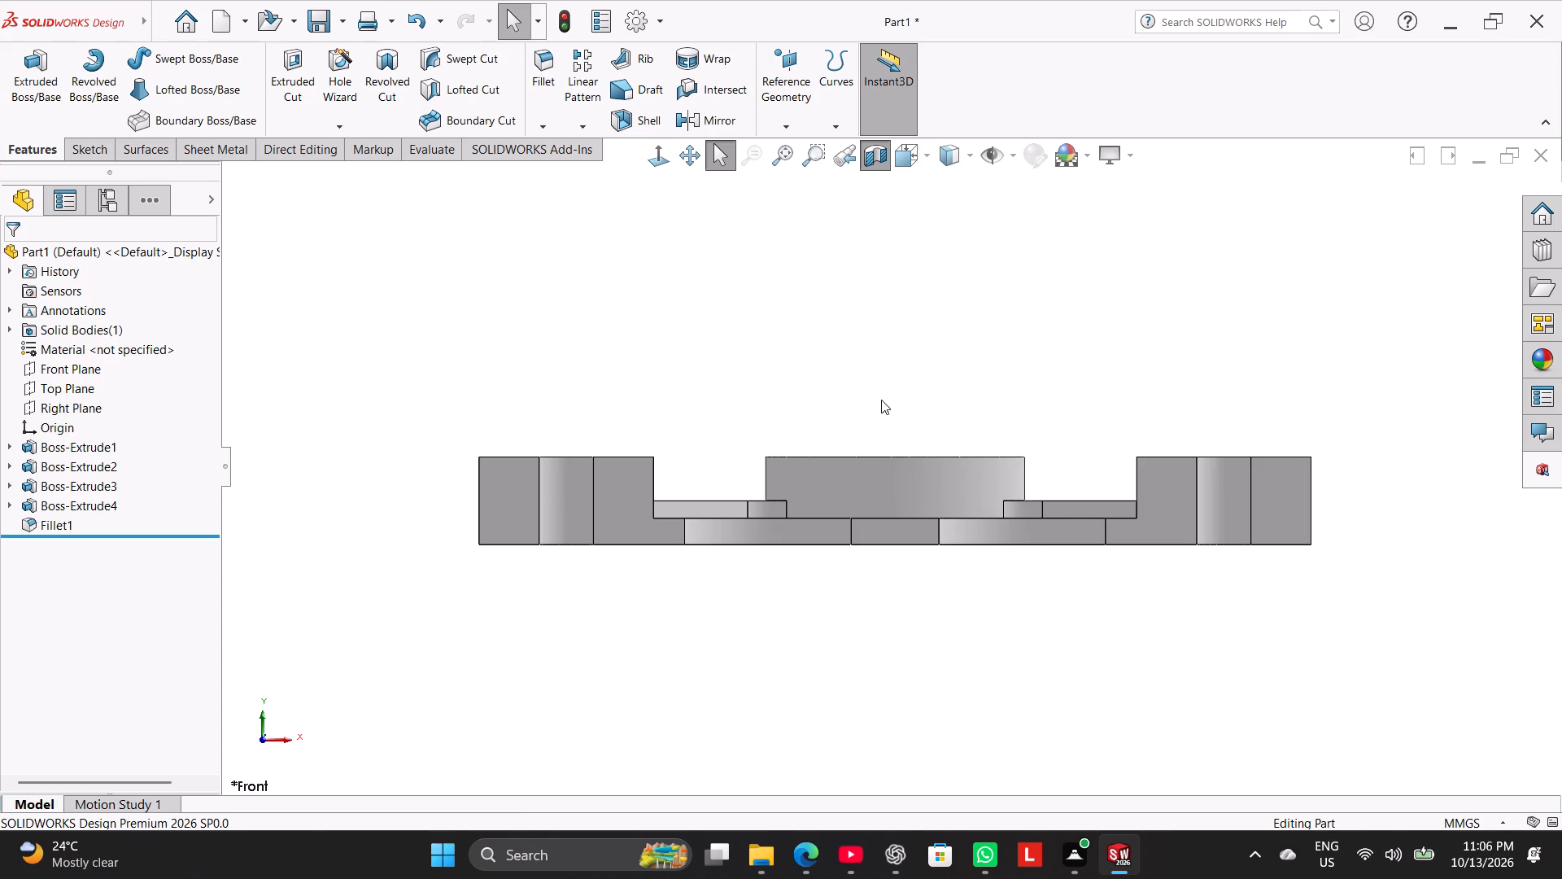
middle_click_drag(785, 299, 777, 403)
left_click(866, 161)
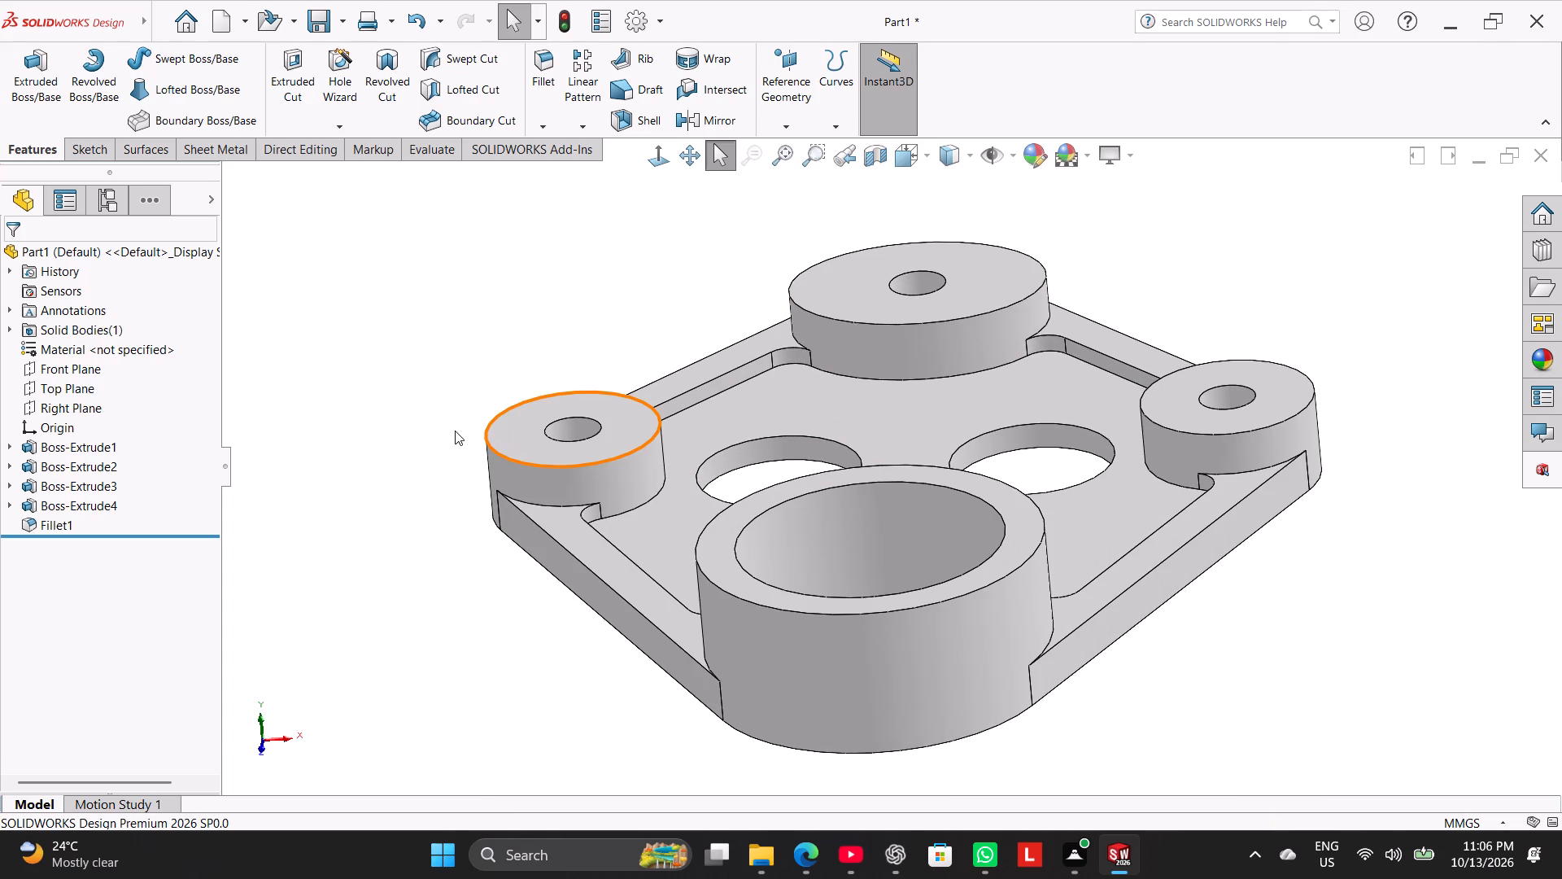
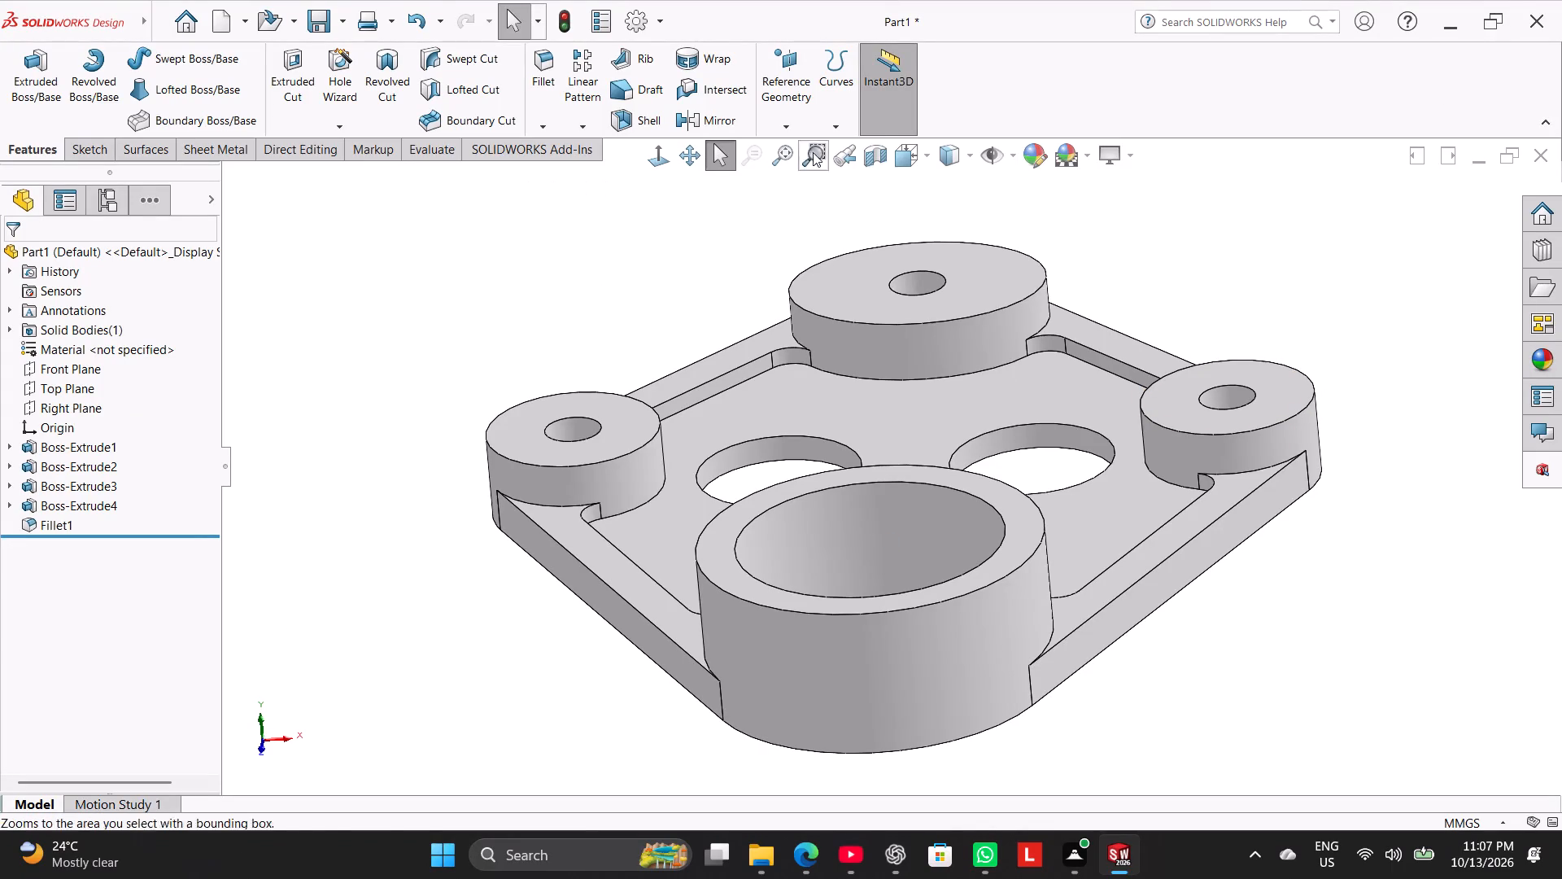
Preview the Front Plane section at the -51 mm offset, look at it square-on, and dismiss it.
left_click(868, 150)
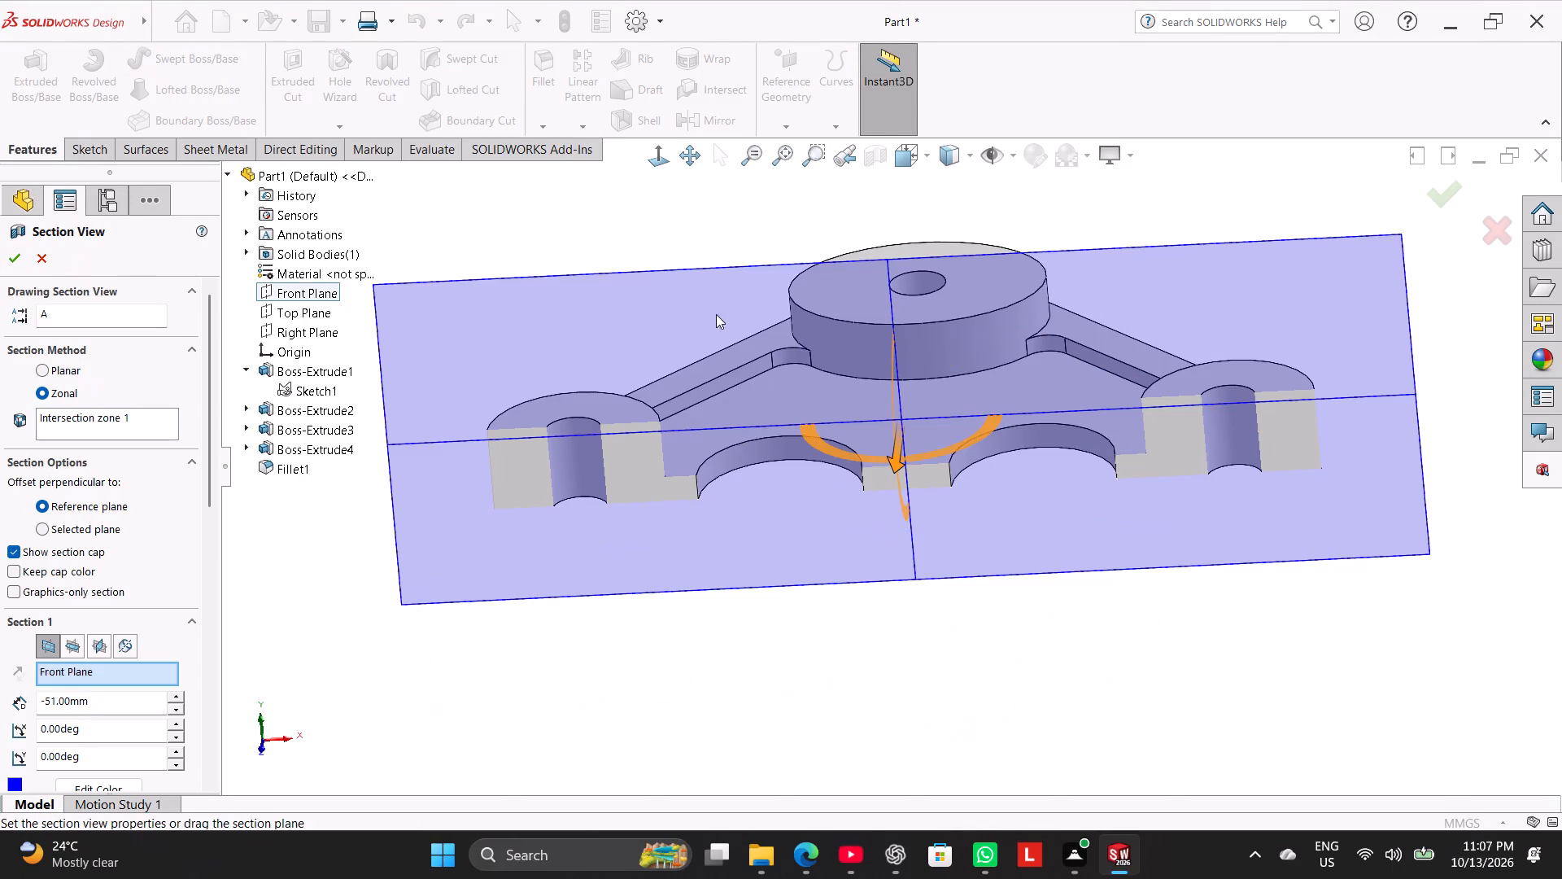
left_click(657, 170)
left_click(766, 248)
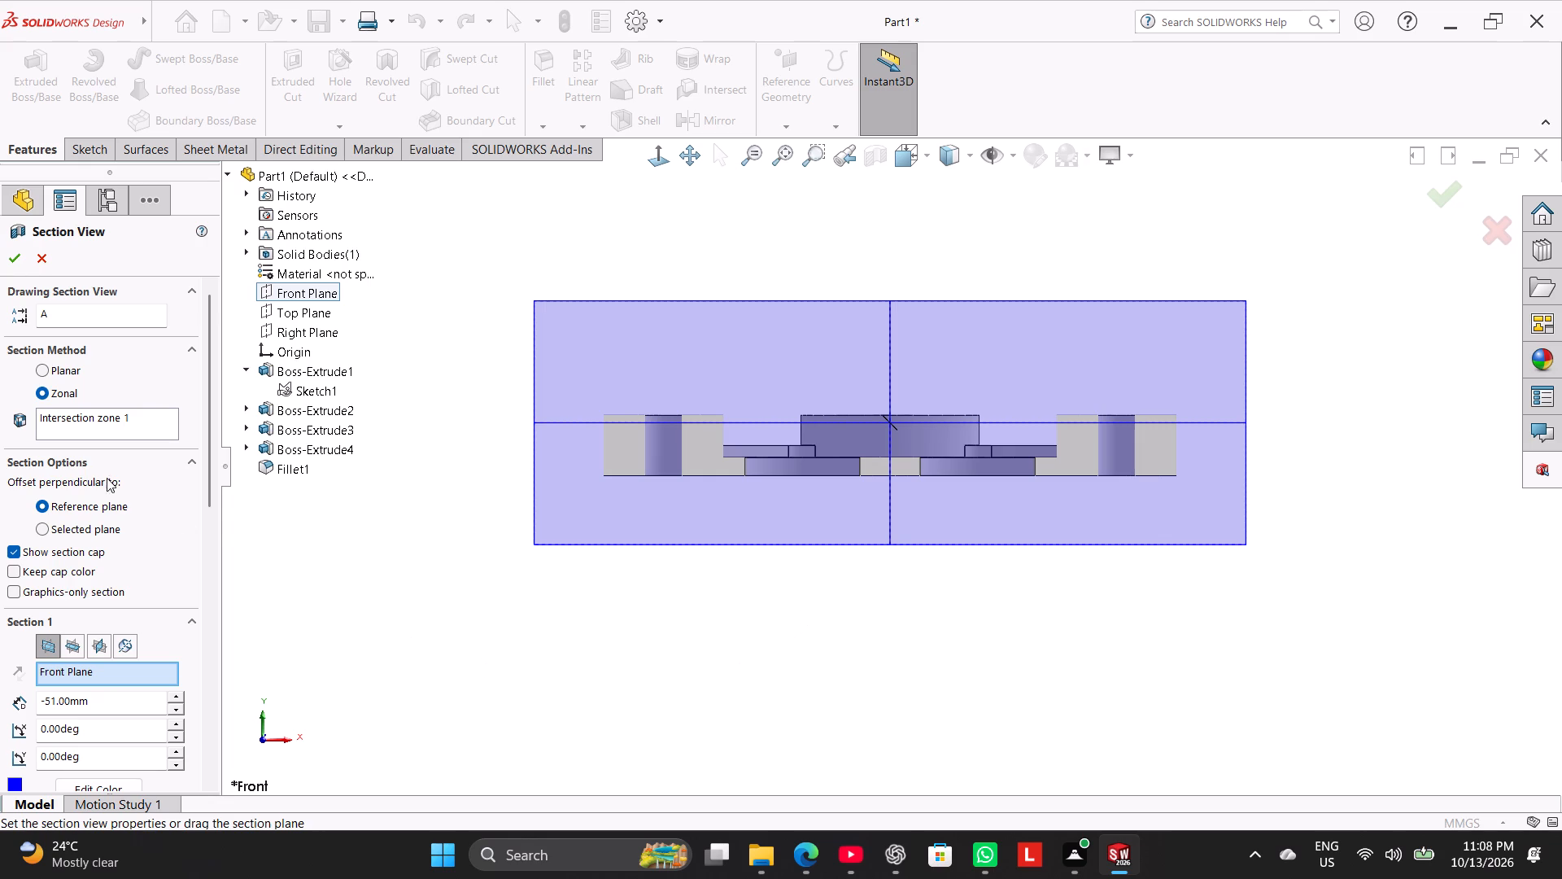
left_click(33, 258)
Edit the extrusion of the recessed web floor between the bosses and set its depth to 4.5 mm.
middle_click_drag(361, 322, 387, 539)
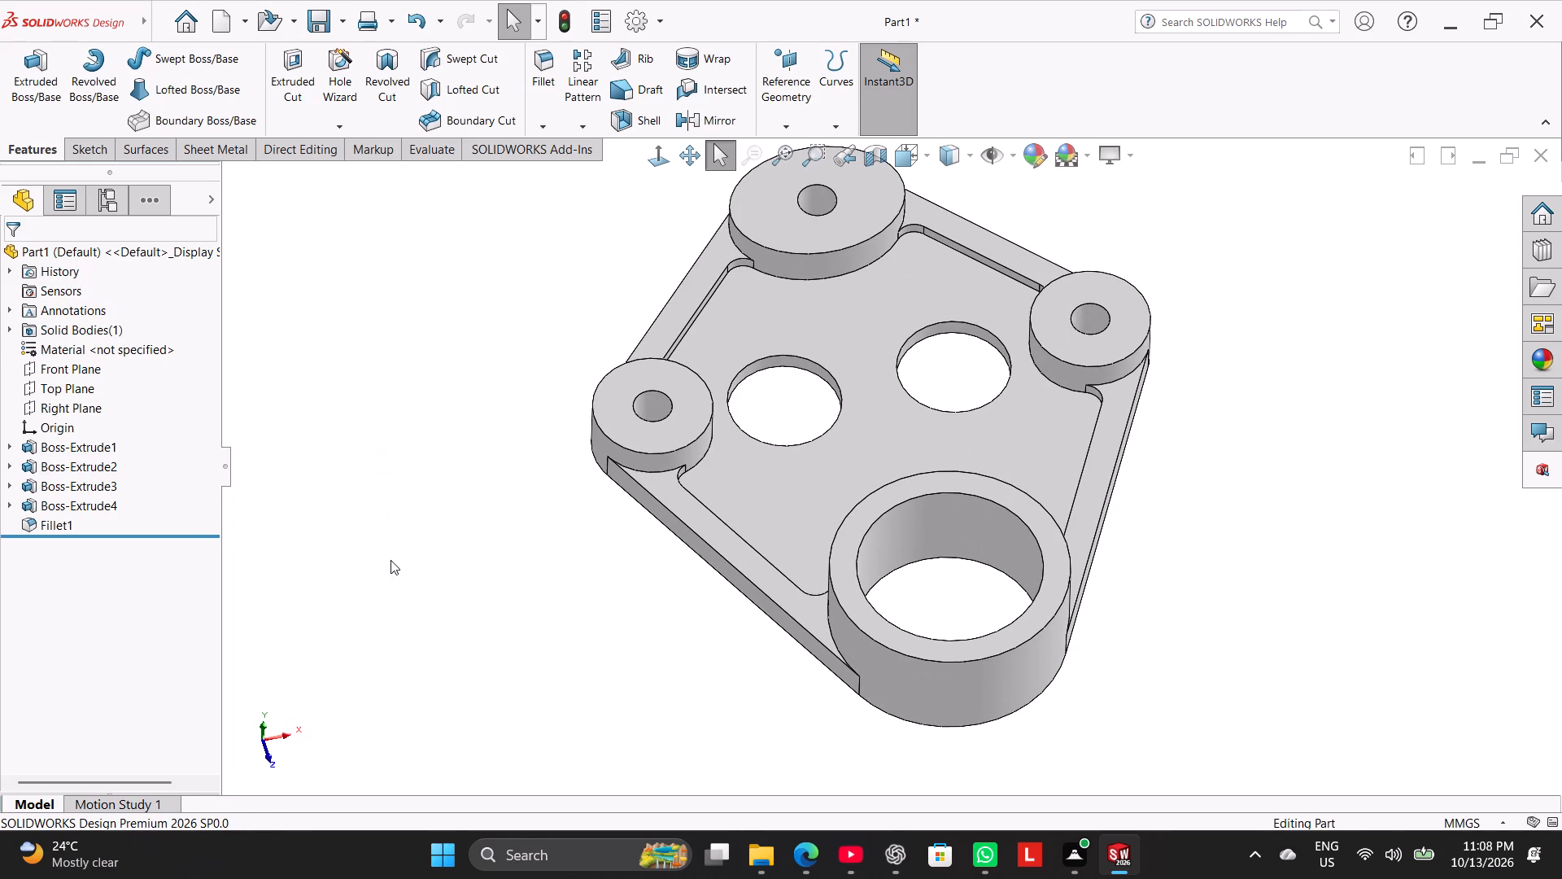
right_click(638, 348)
right_click_drag(360, 463, 402, 409)
left_click(463, 378)
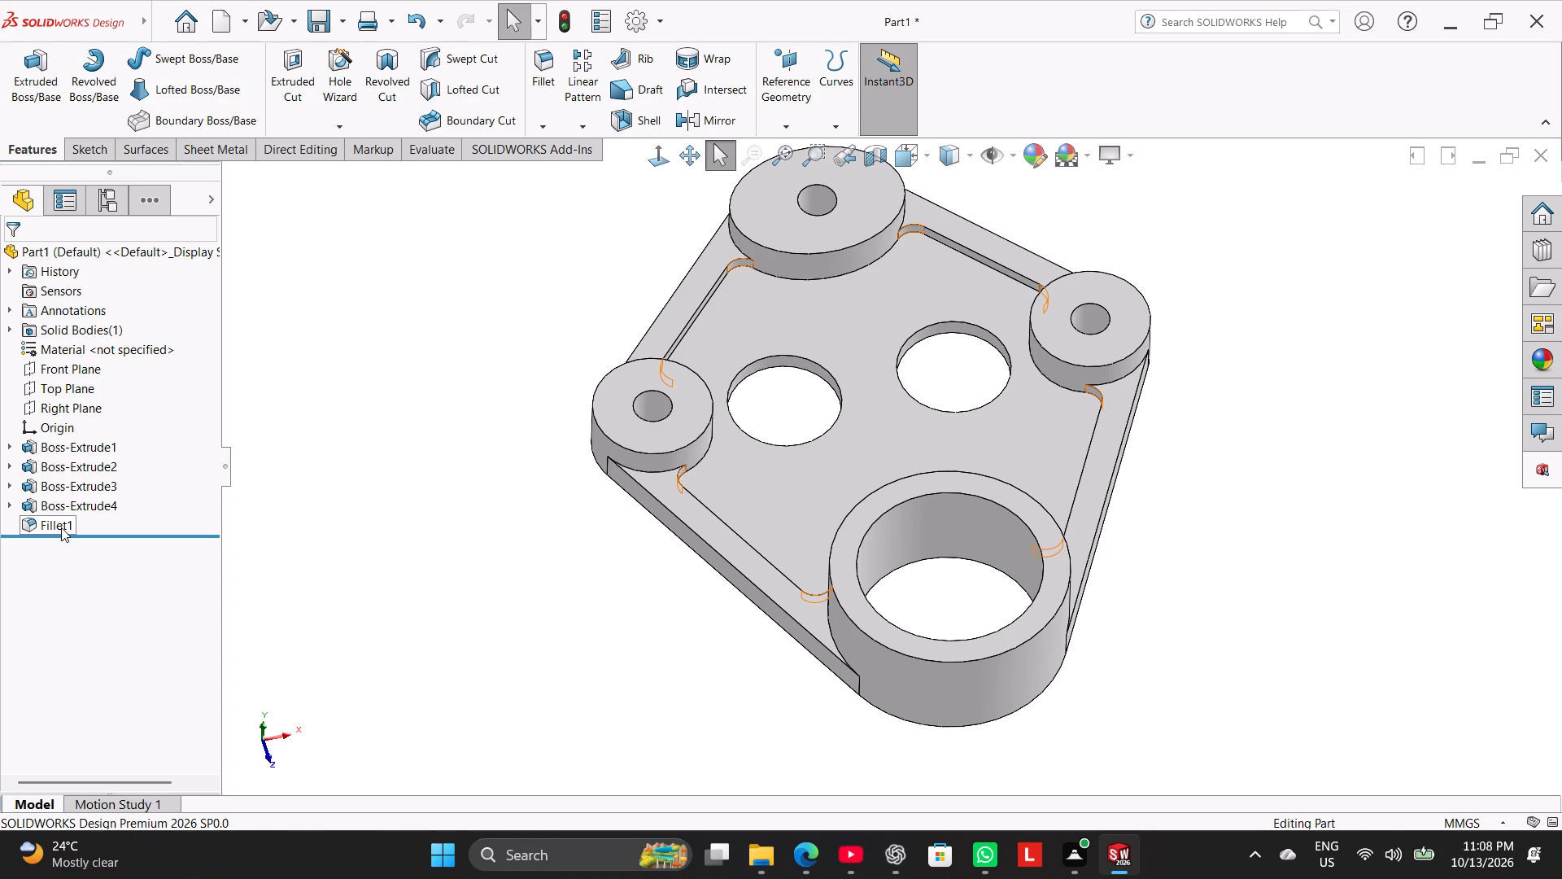
right_click(78, 511)
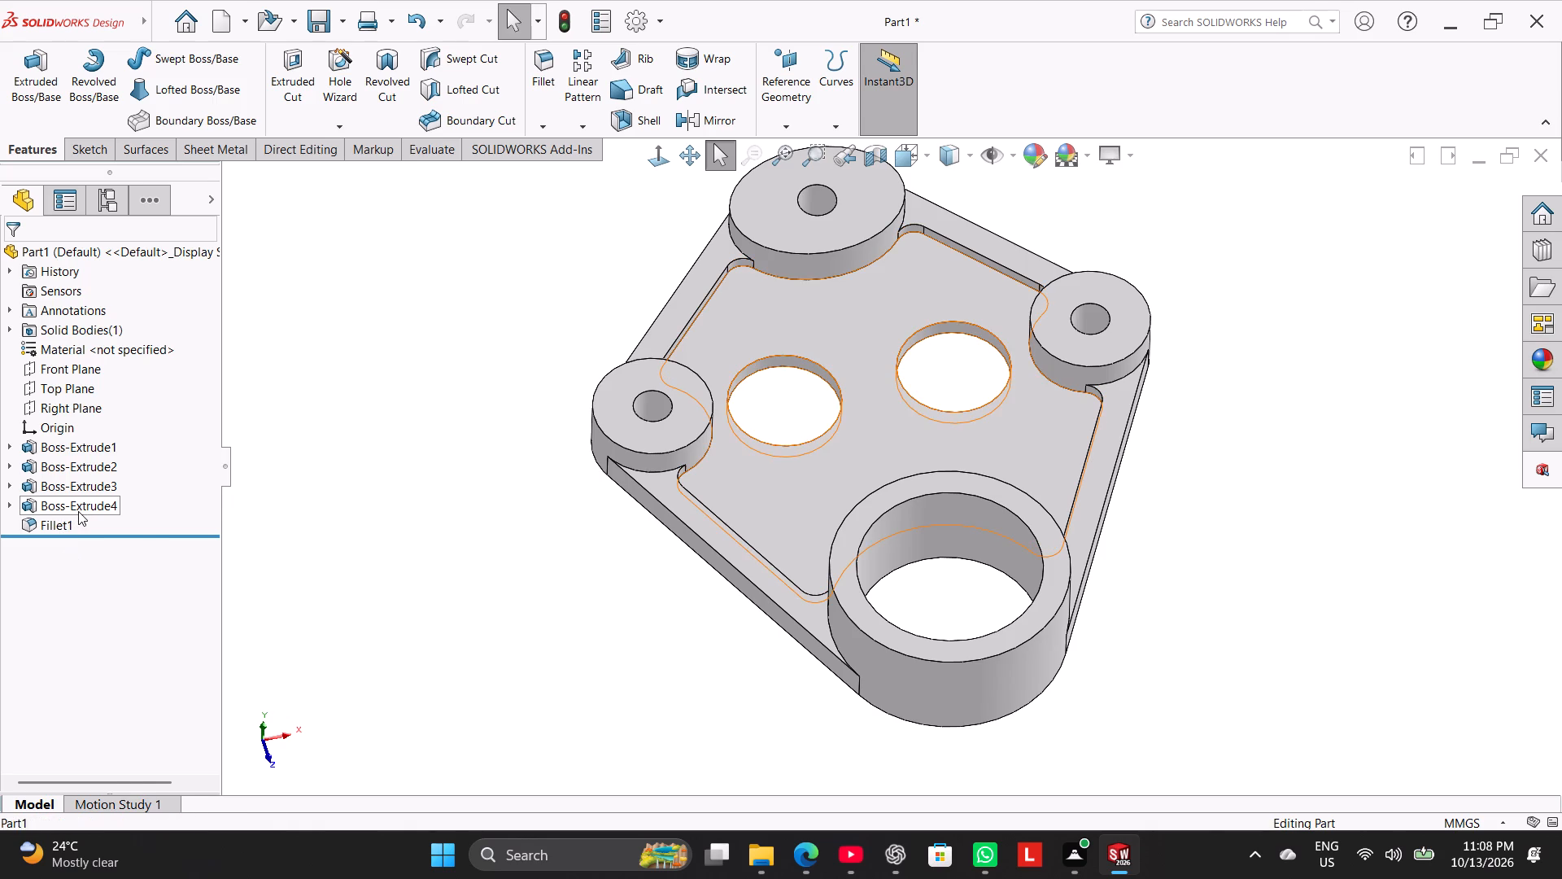
left_click(94, 466)
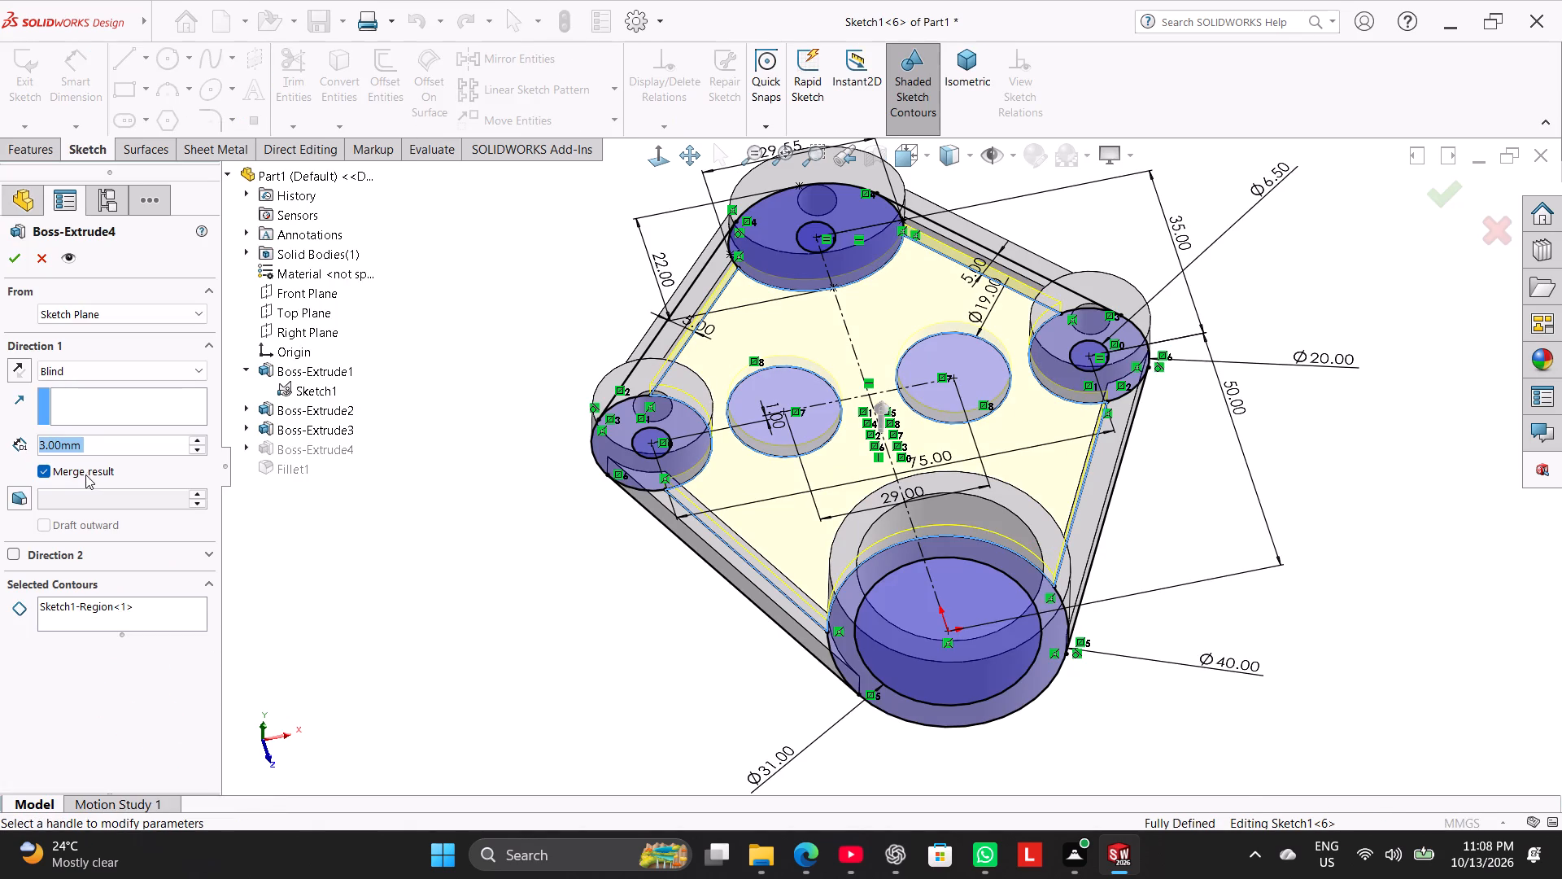
type("3+1.5")
key("Return")
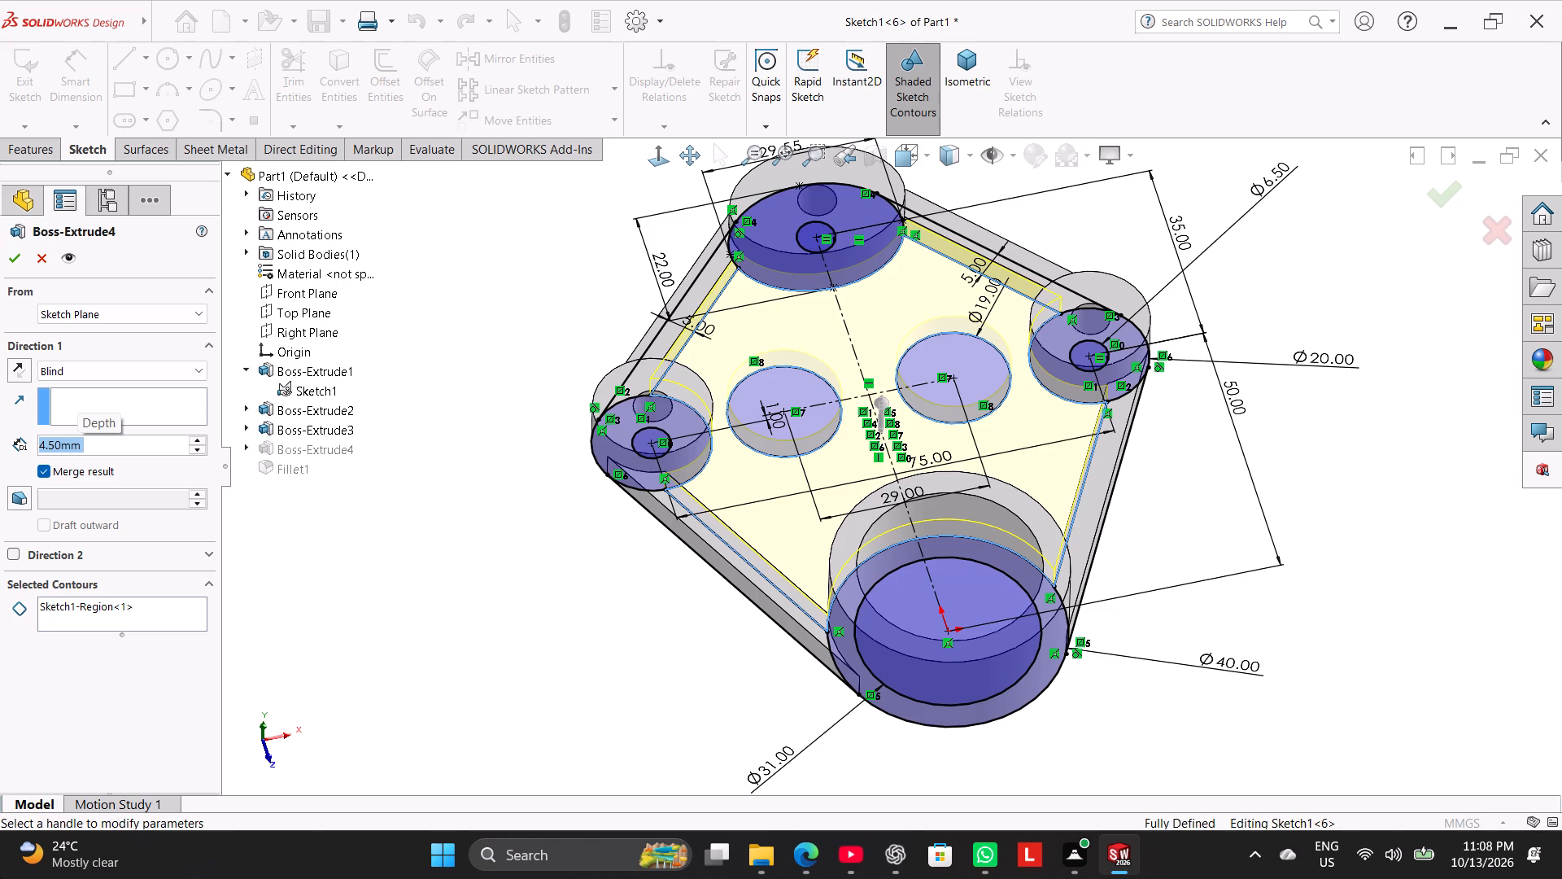
left_click(20, 262)
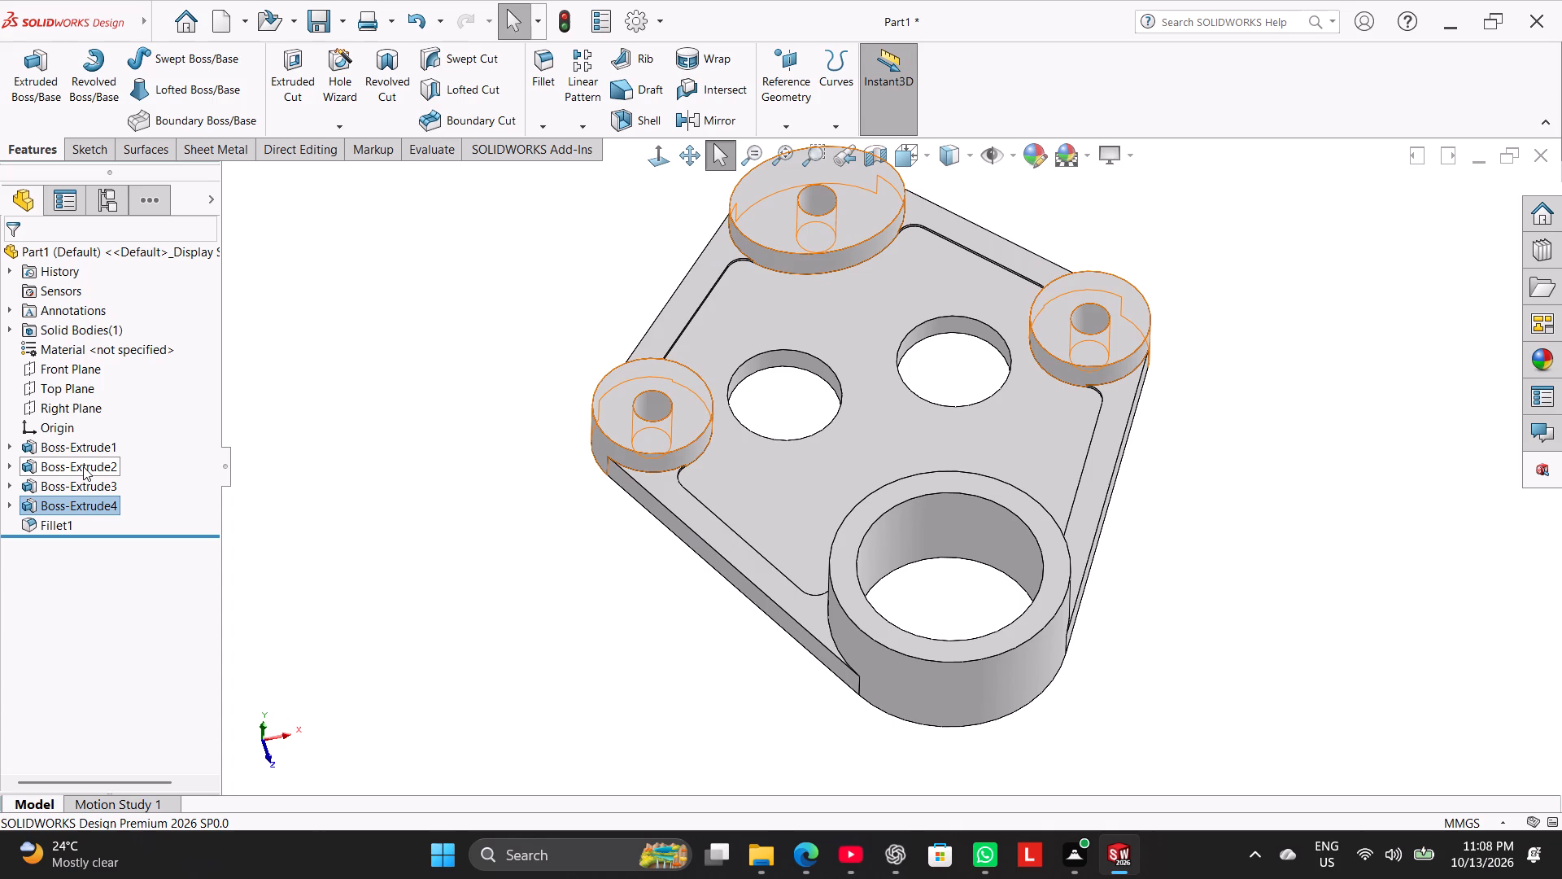
Edit the extrusion of the outer rim walls connecting the bosses and set its depth to 6.5 mm.
right_click(98, 485)
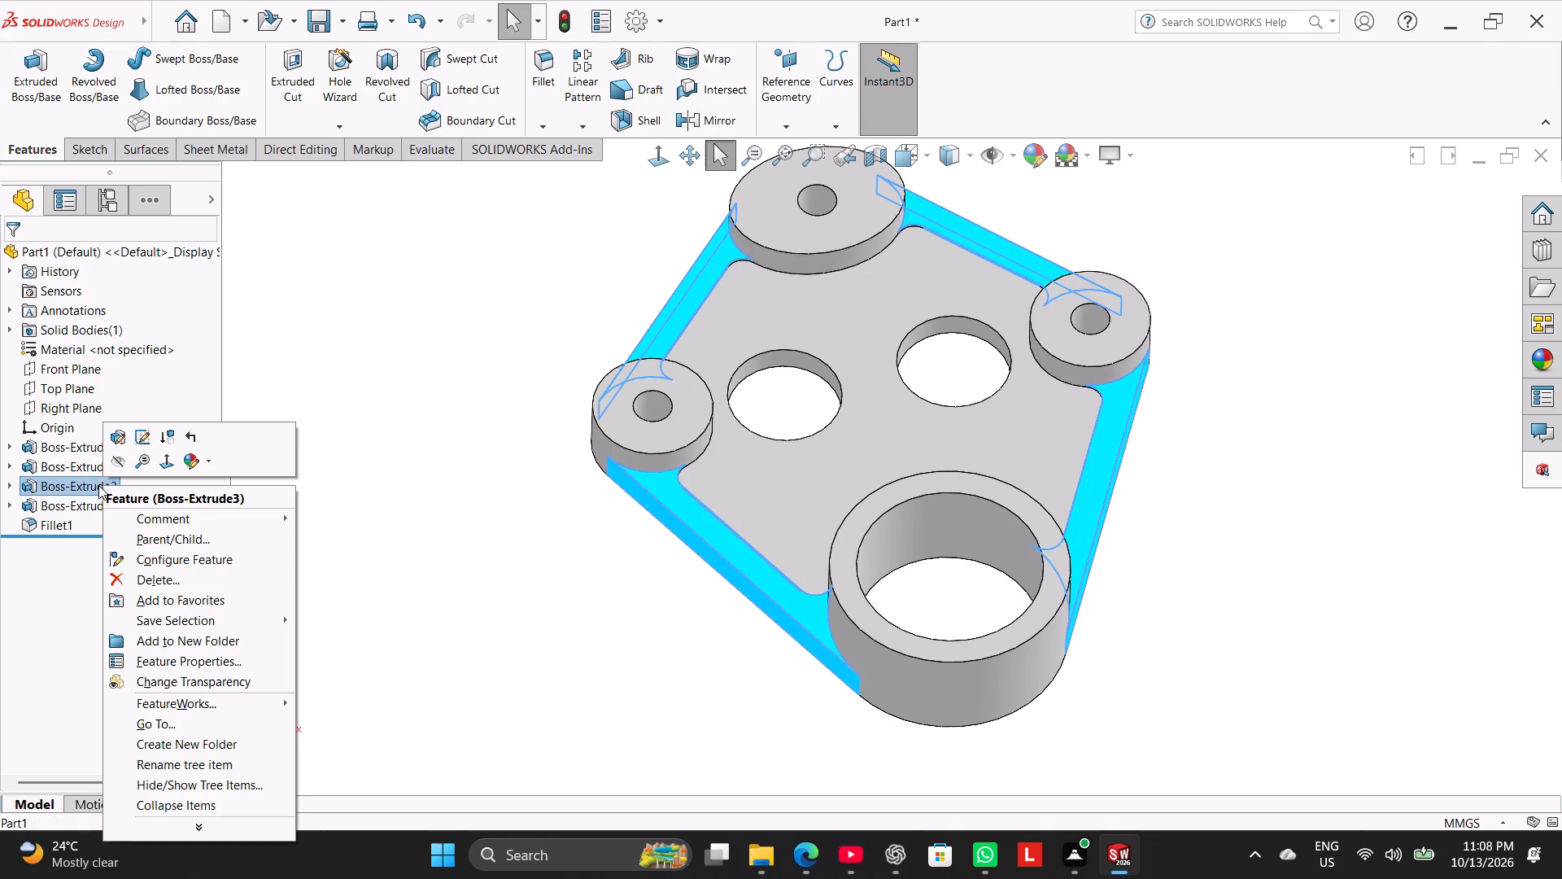
left_click(112, 438)
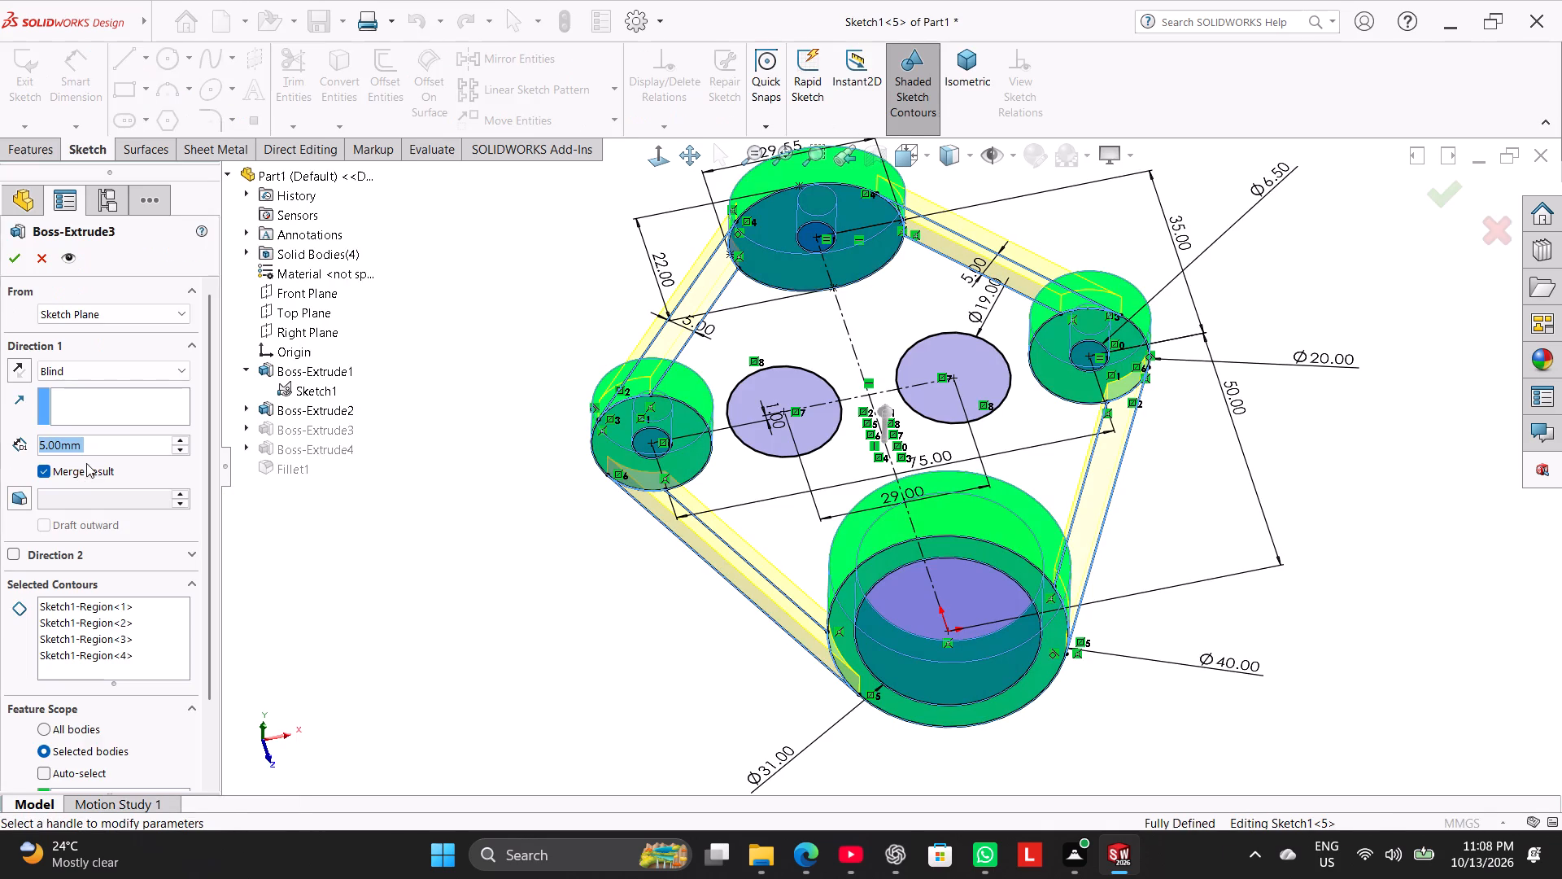
type("5+1.5")
key("Return")
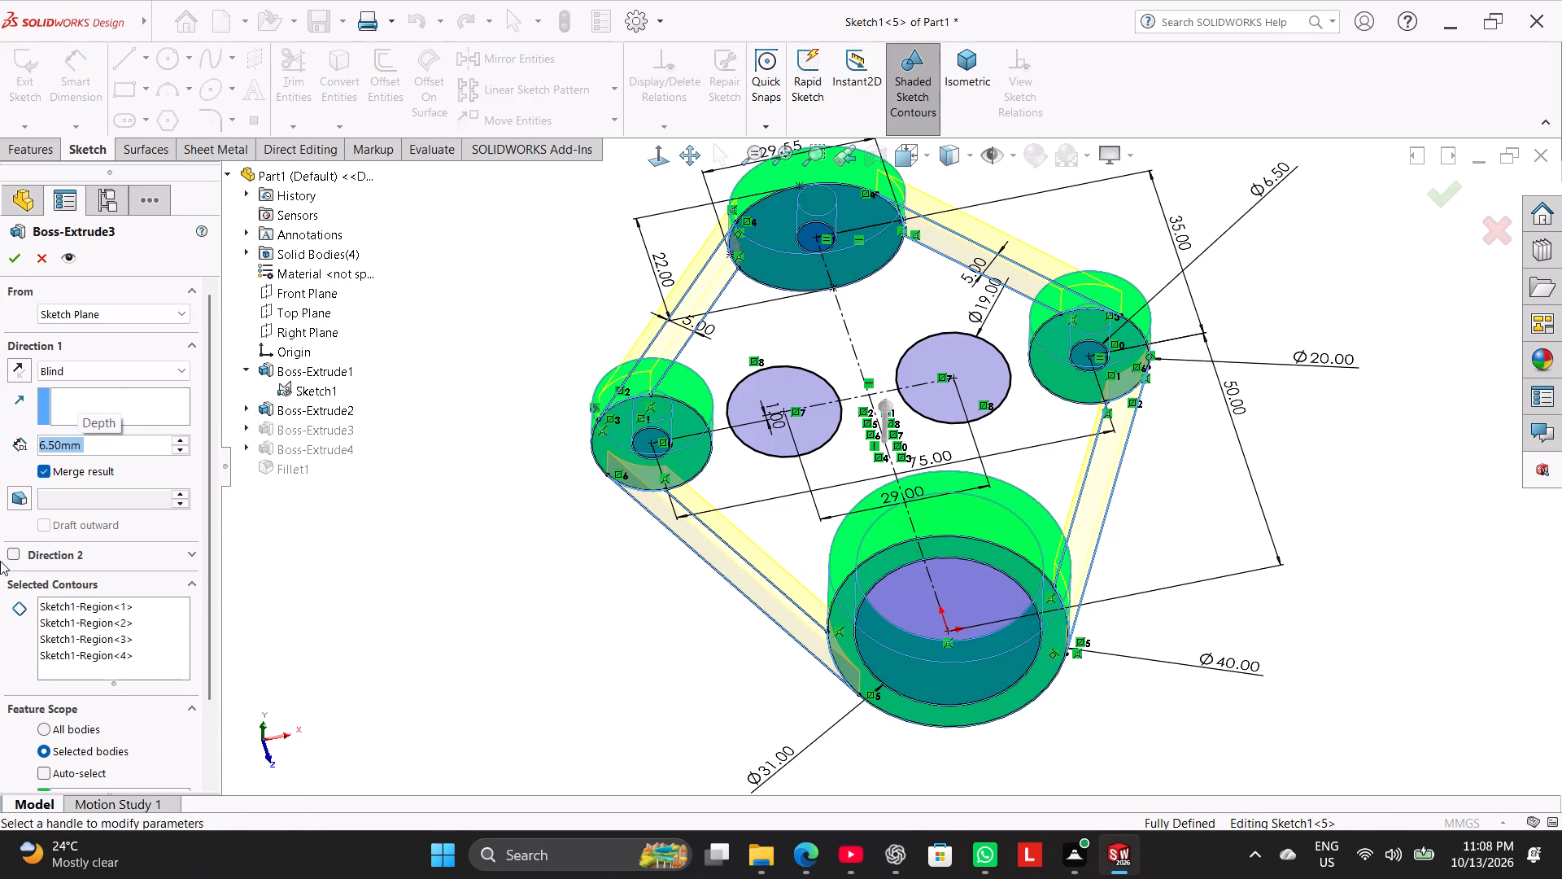
left_click(15, 267)
On the Right Plane, sketch a sloped line from the large ring's inner-side top corner to the near top corner of the farthest boss.
right_click_drag(494, 551, 632, 395)
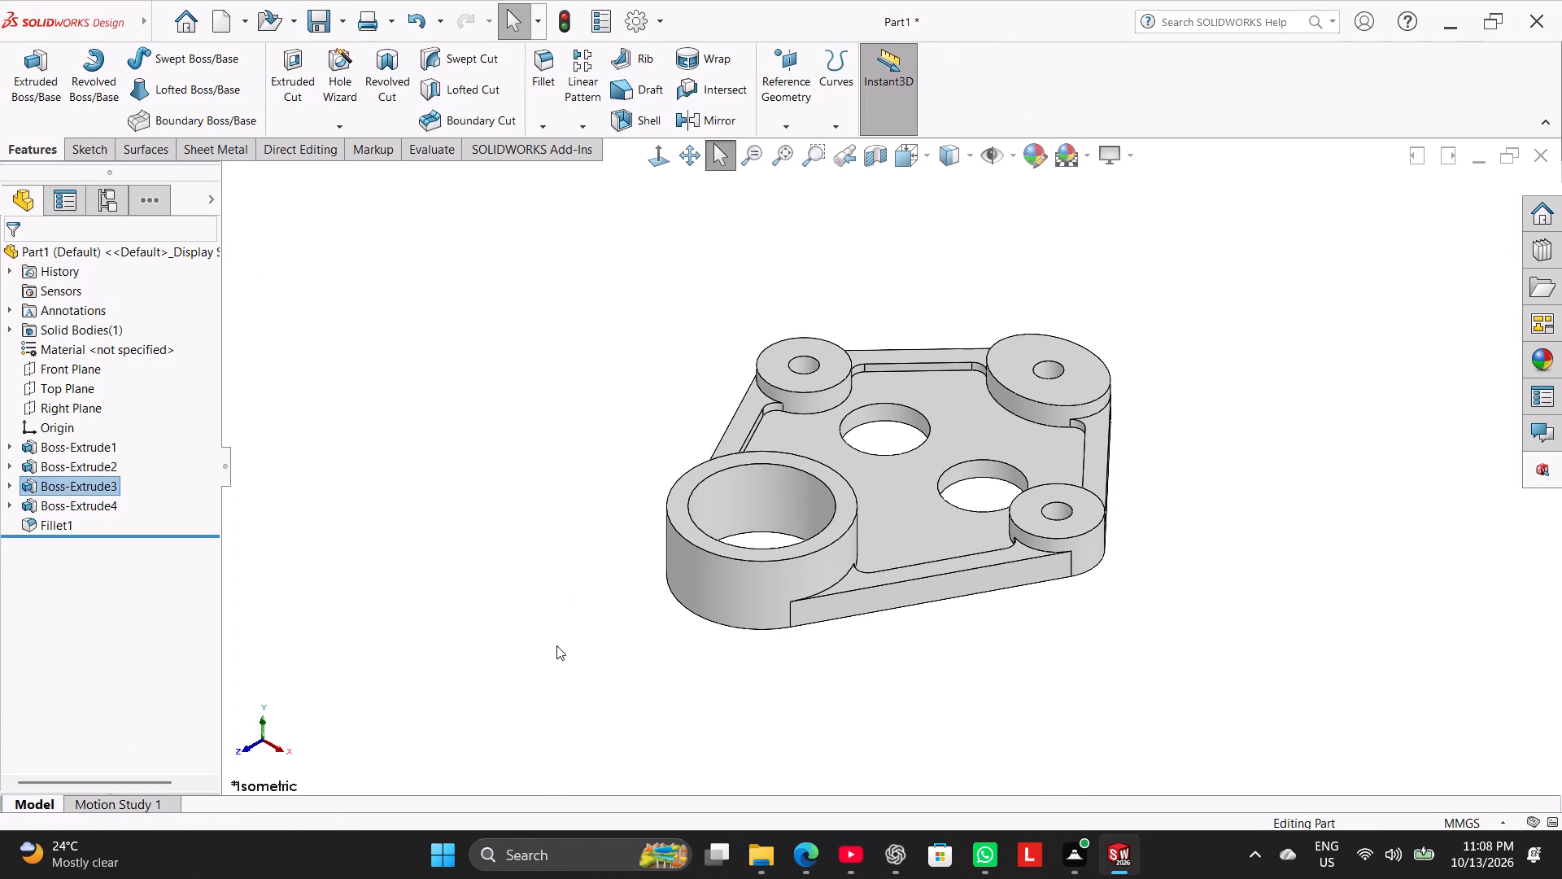
middle_click_drag(556, 645, 539, 300)
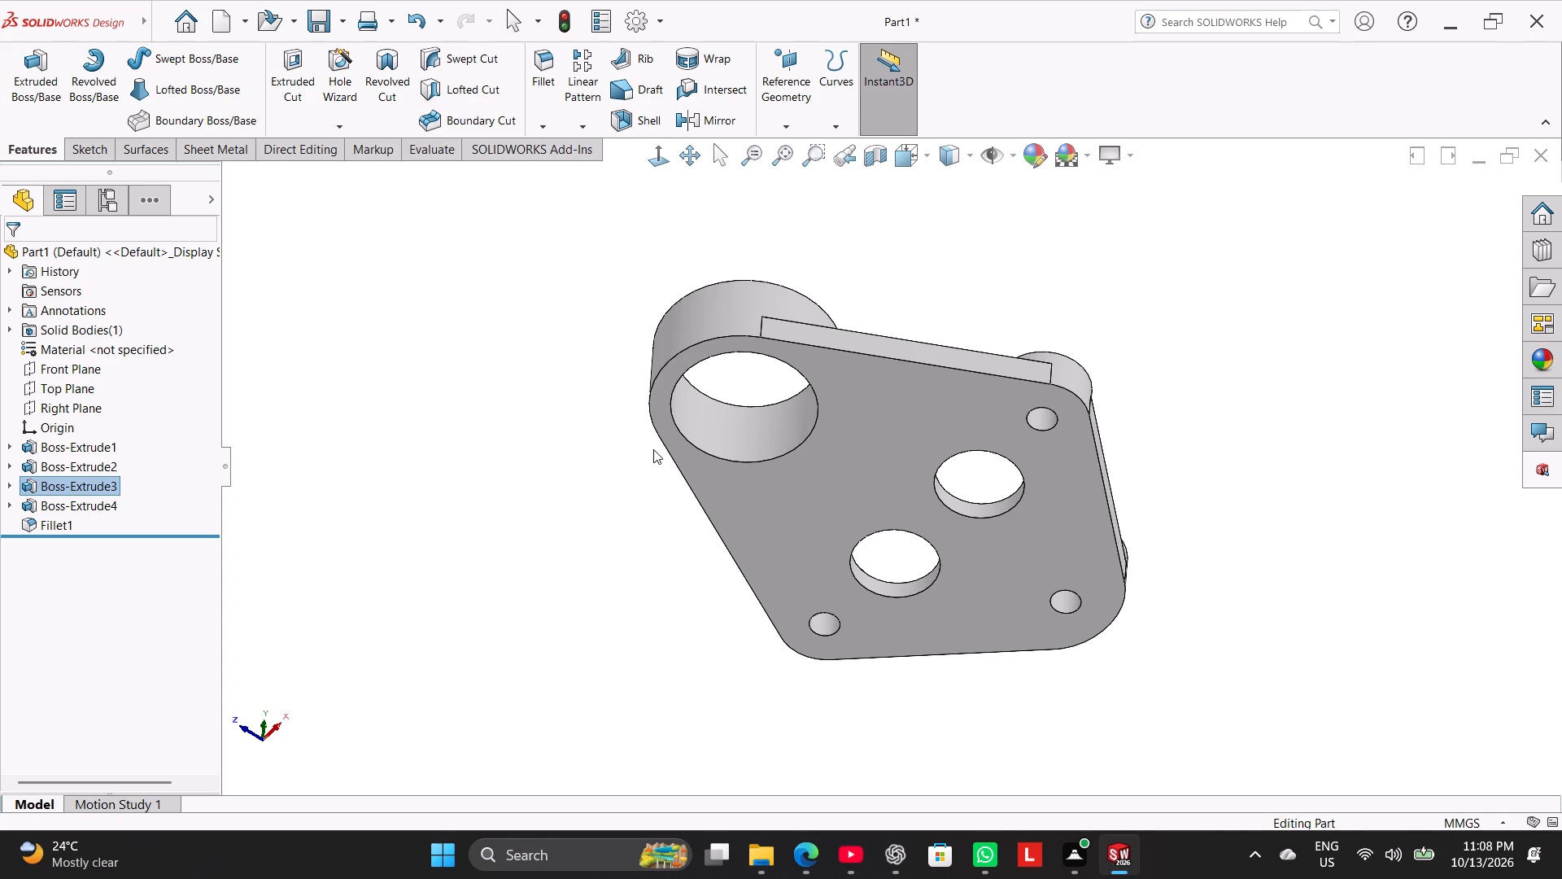
scroll(609, 360, "down", 1)
middle_click_drag(609, 360, 578, 697)
right_click_drag(567, 680, 703, 490)
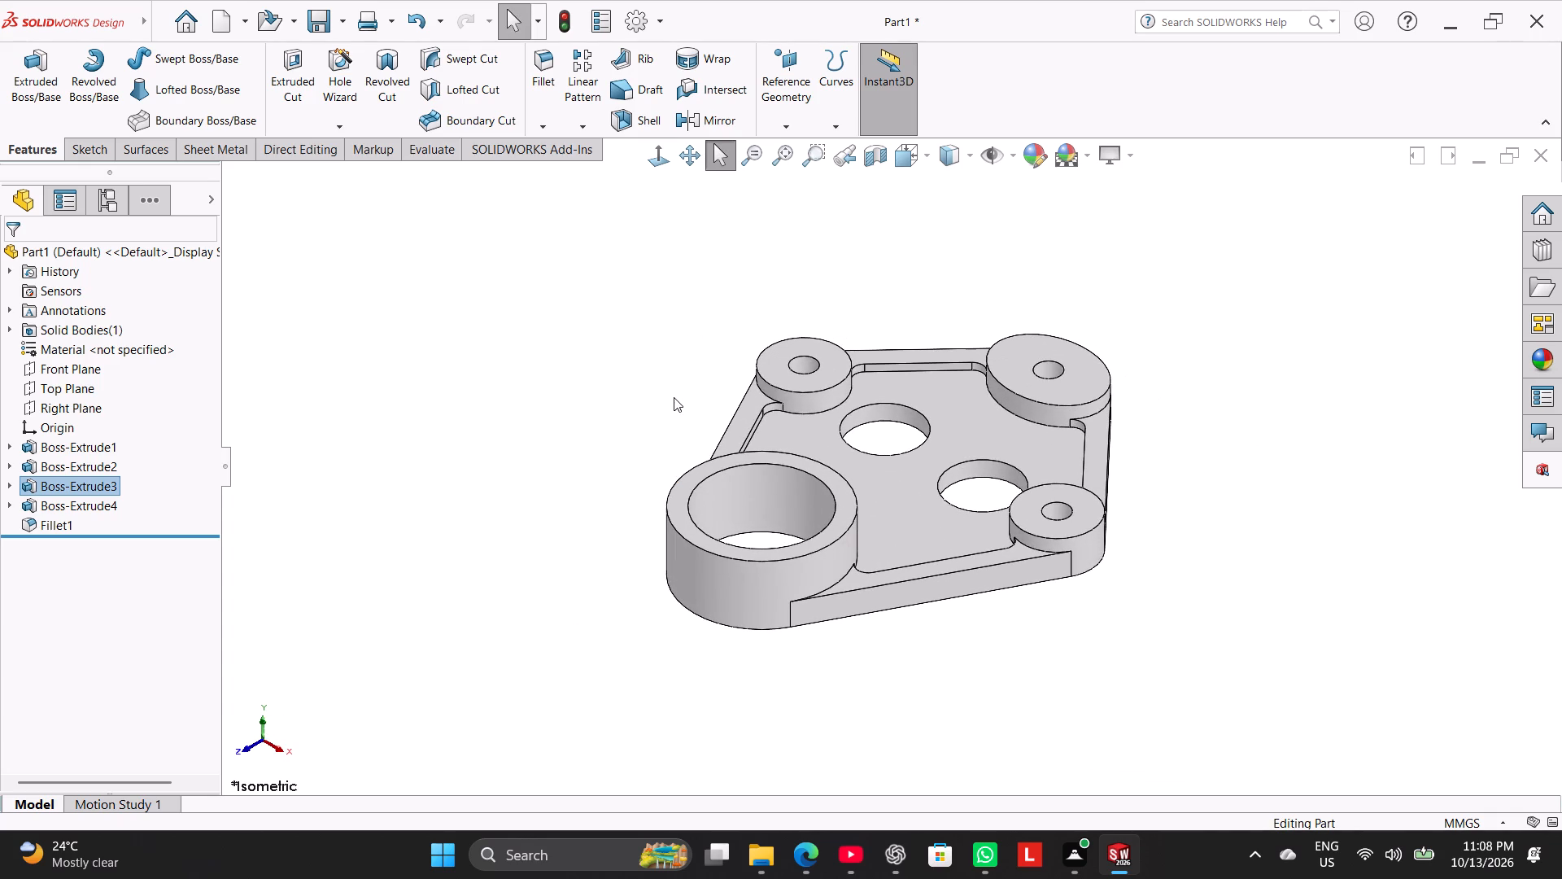
left_click(82, 401)
left_click(99, 375)
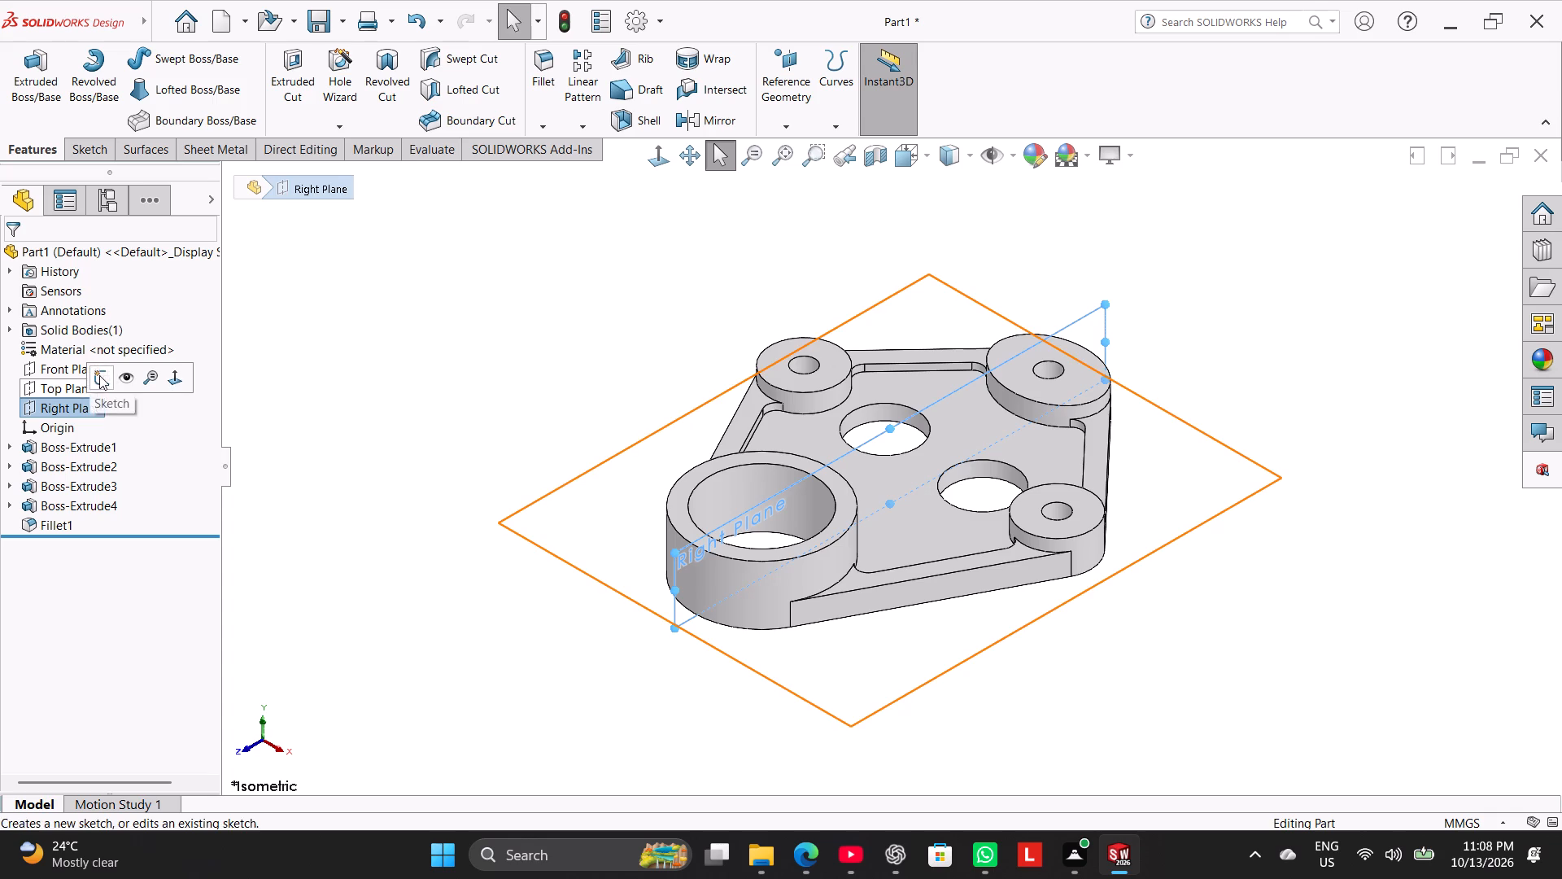
left_click(301, 414)
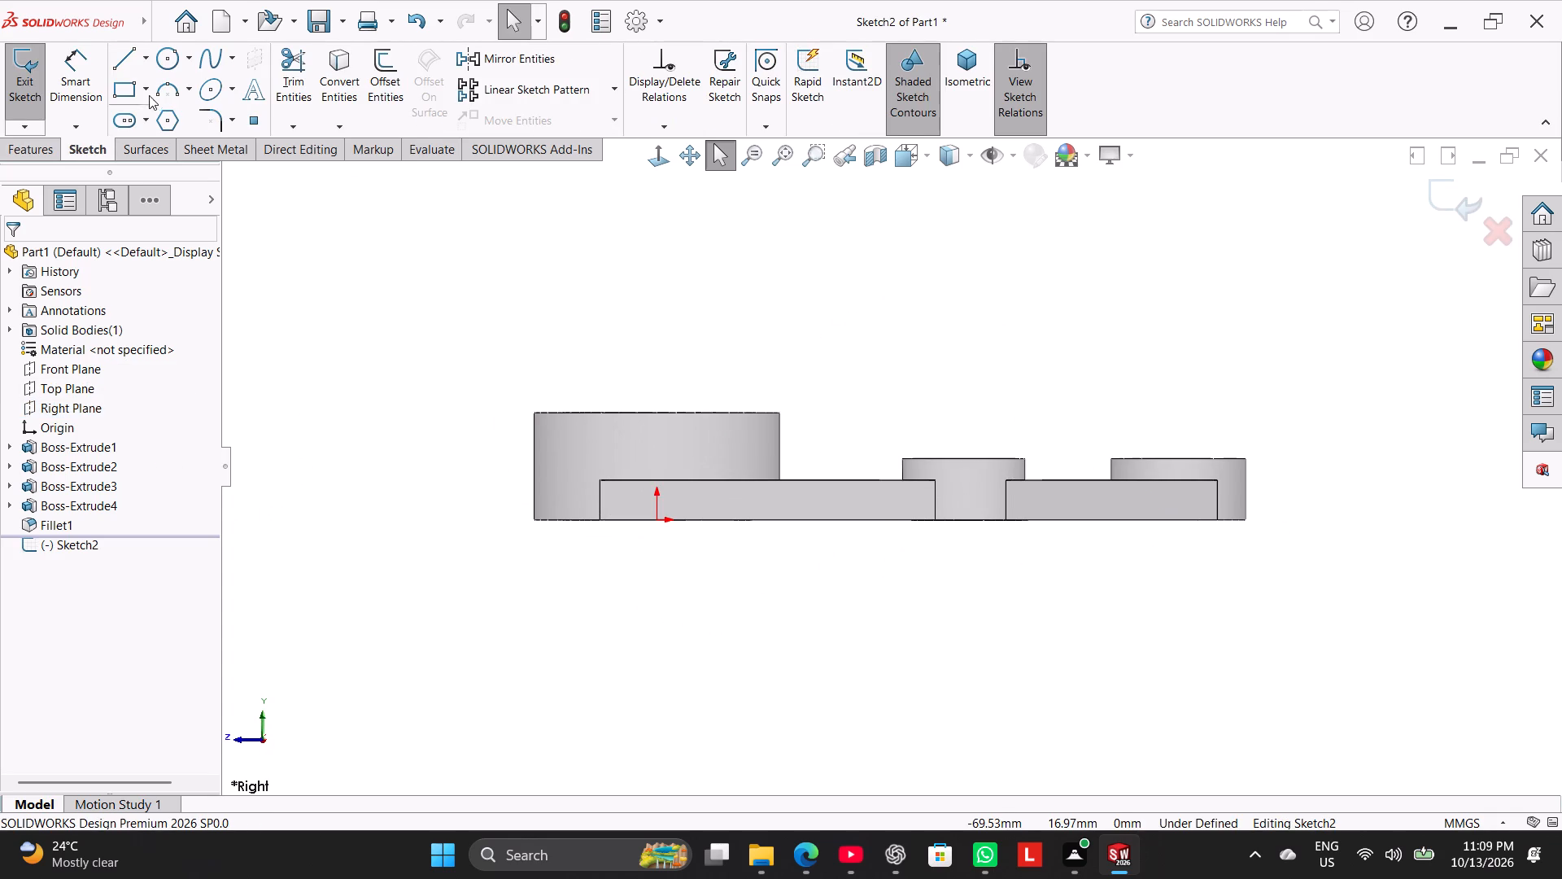
left_click(127, 54)
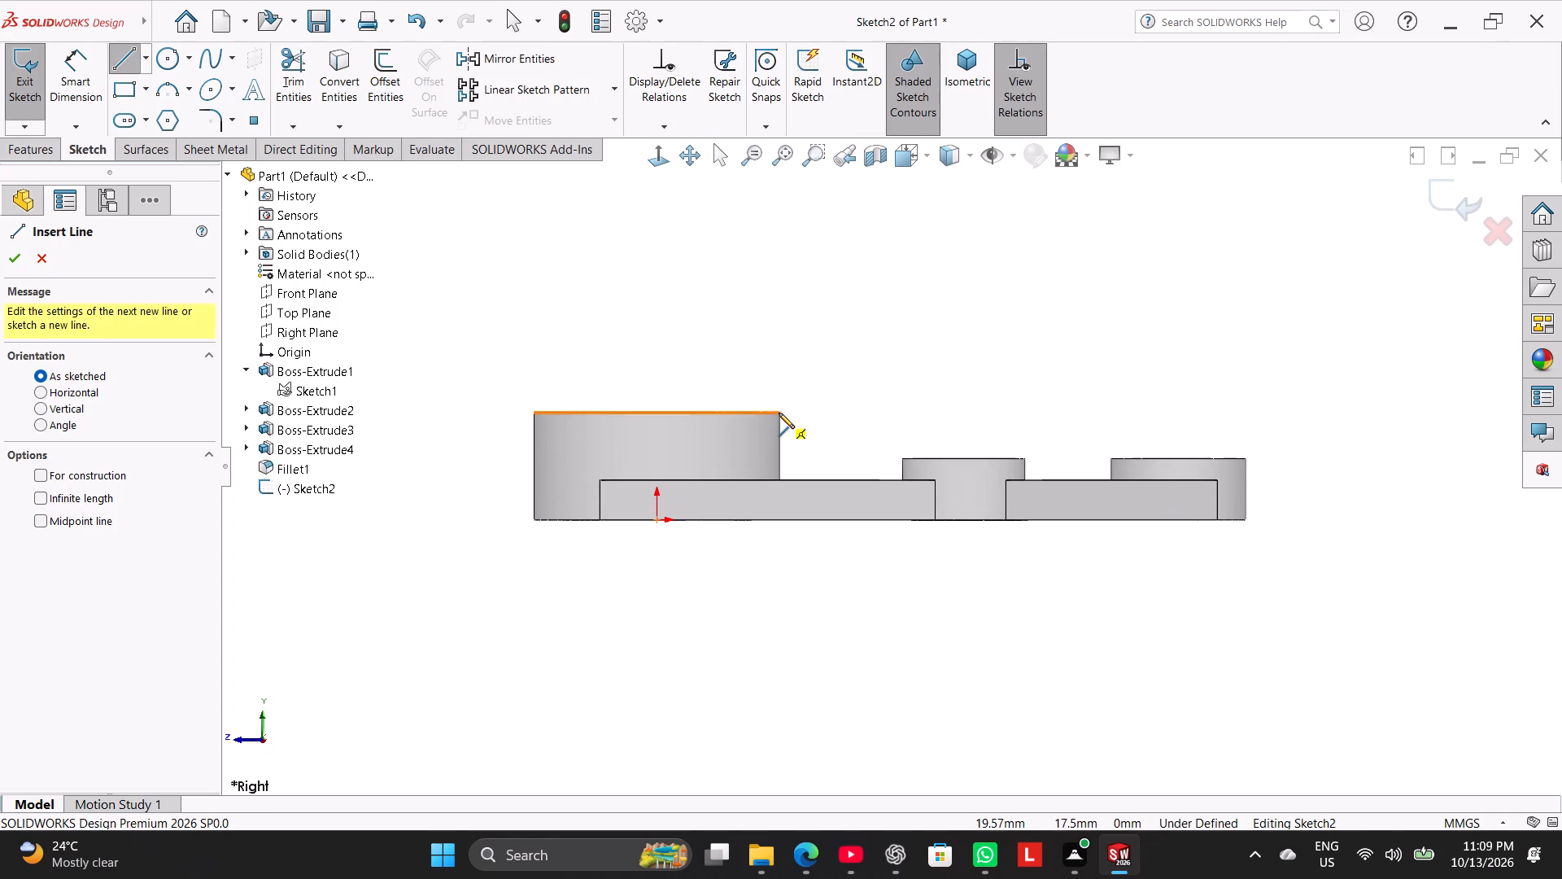
left_click(779, 413)
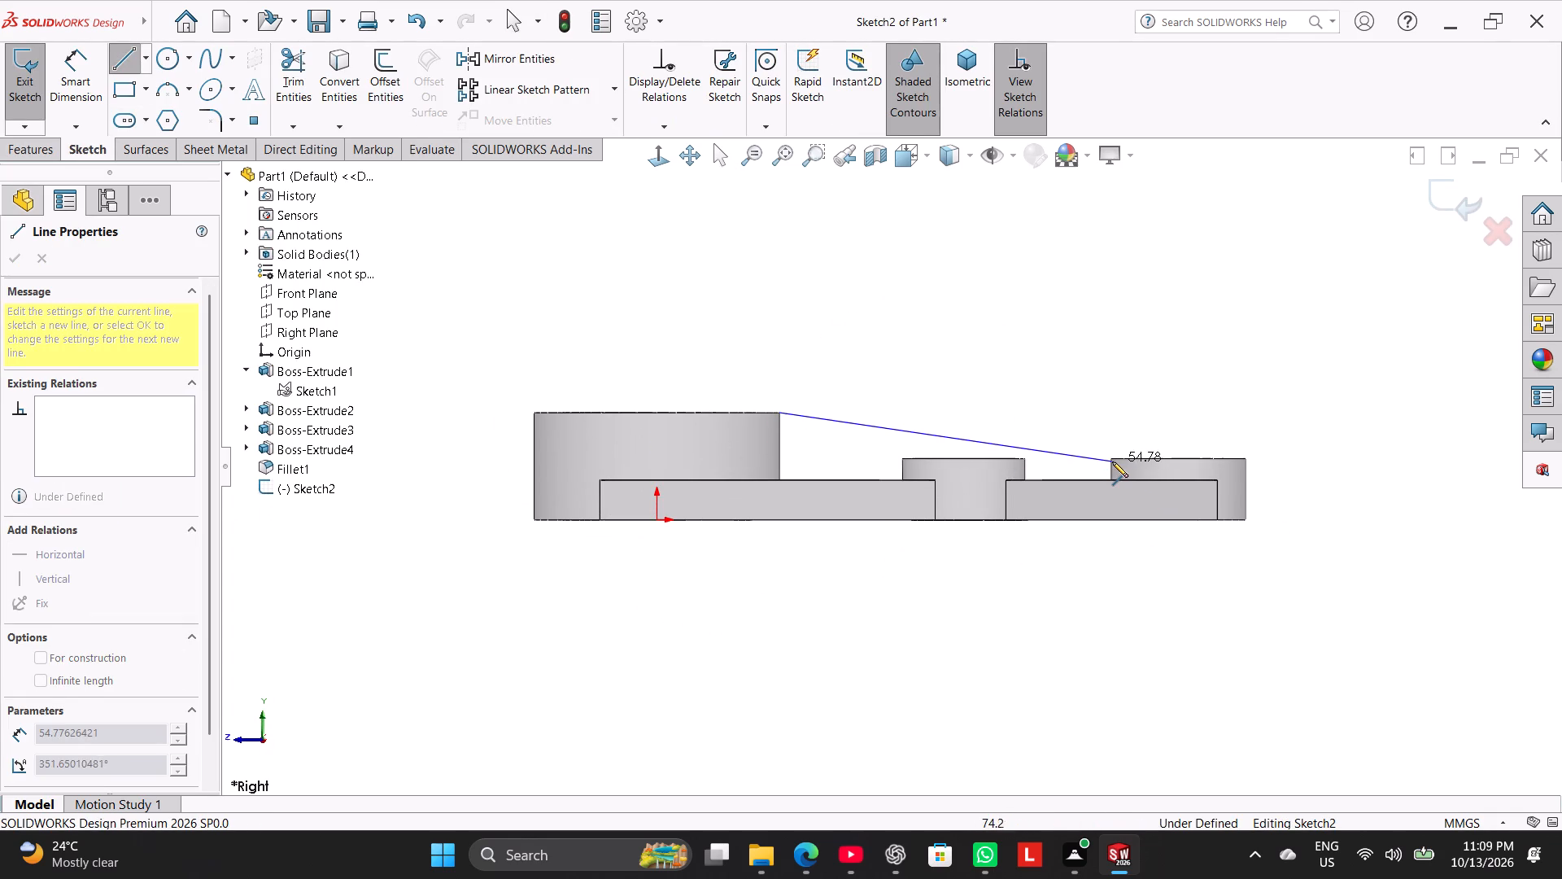
left_click(1110, 460)
right_click(1078, 408)
left_click(1093, 421)
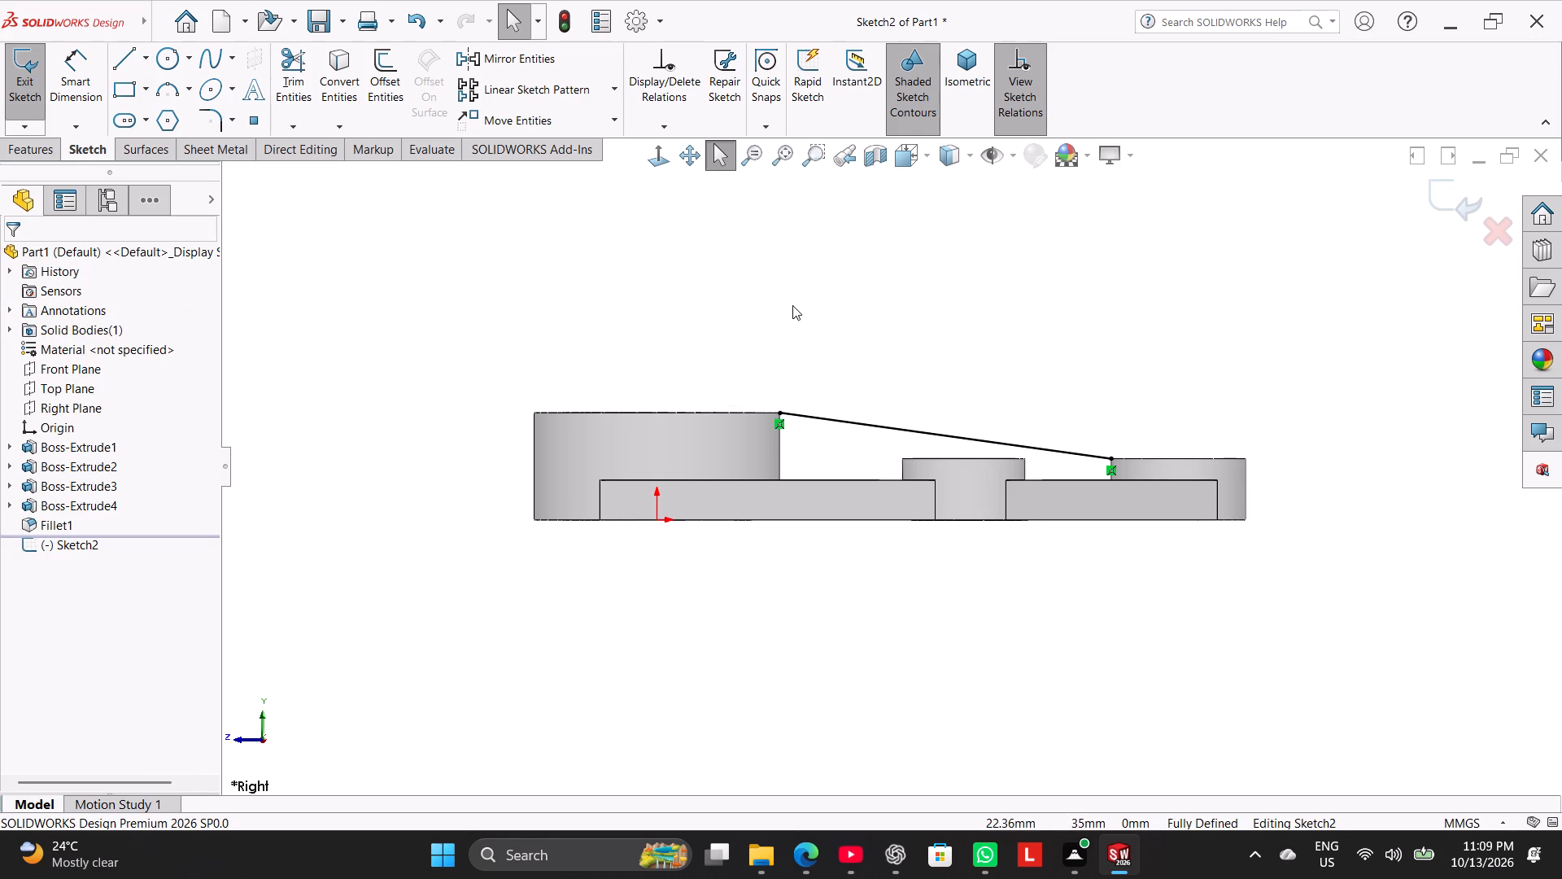
Start a Rib from the sloped line, set its thickness to 5 mm, and try to accept it.
middle_click_drag(803, 327, 812, 540)
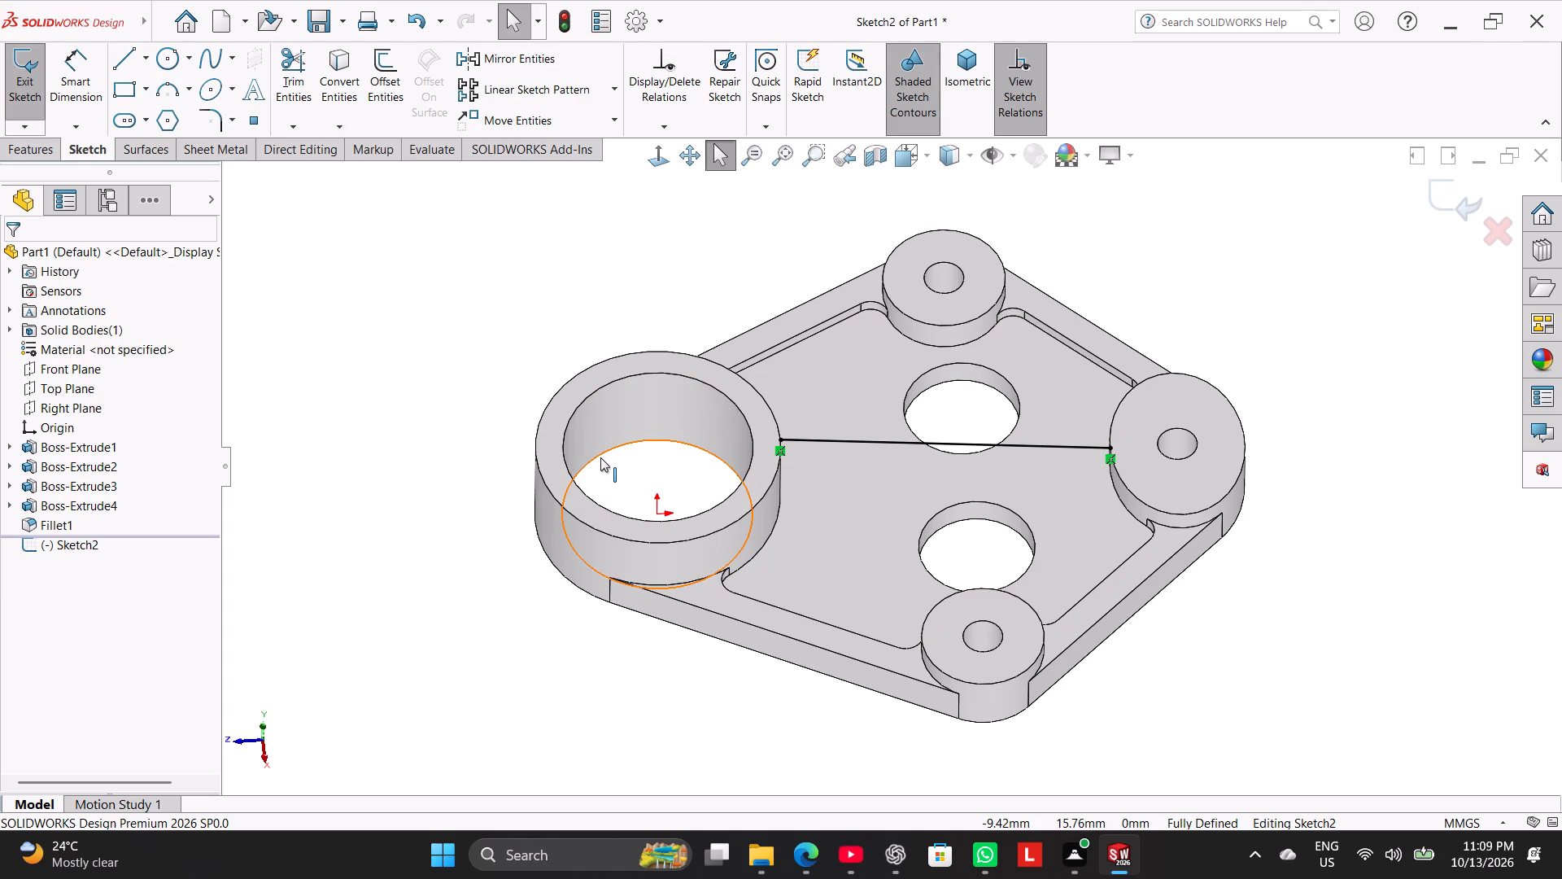
left_click(41, 151)
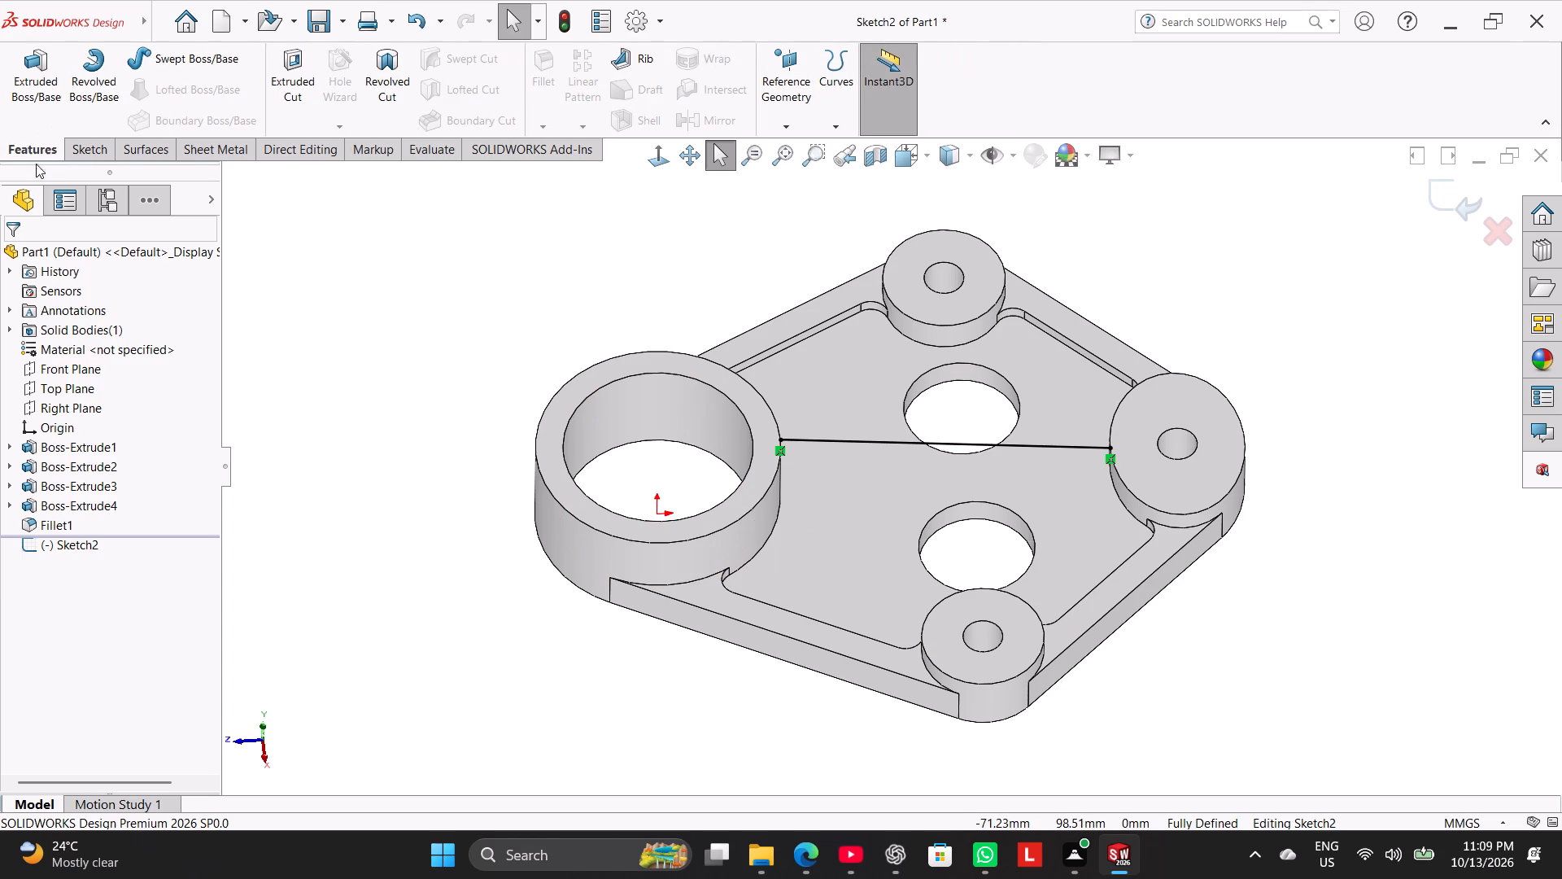
left_click(619, 56)
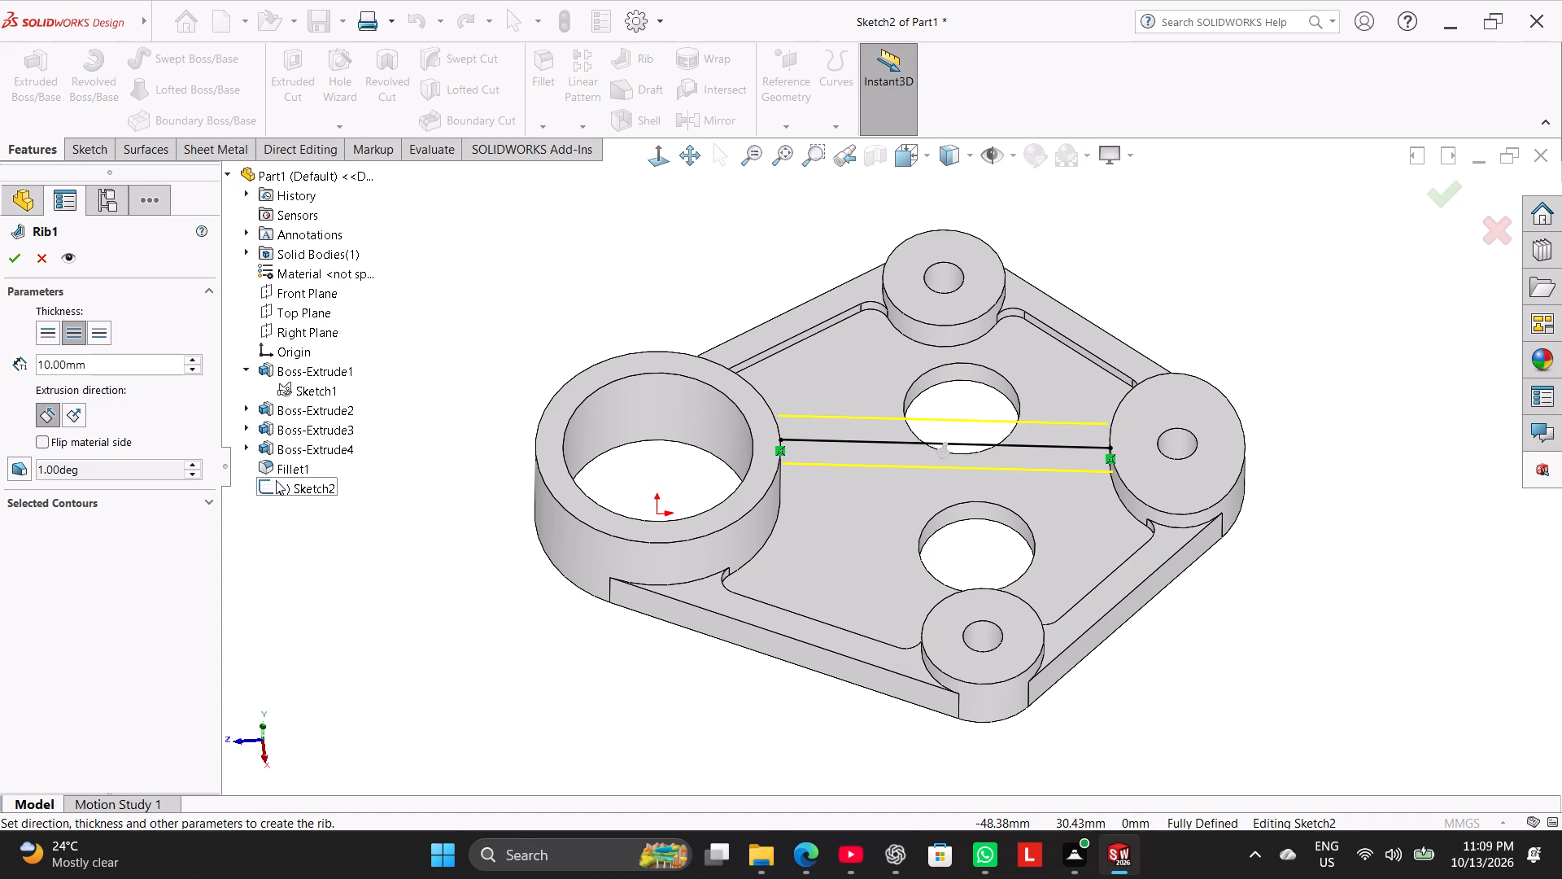
double_click(88, 358)
key("5")
key("Return")
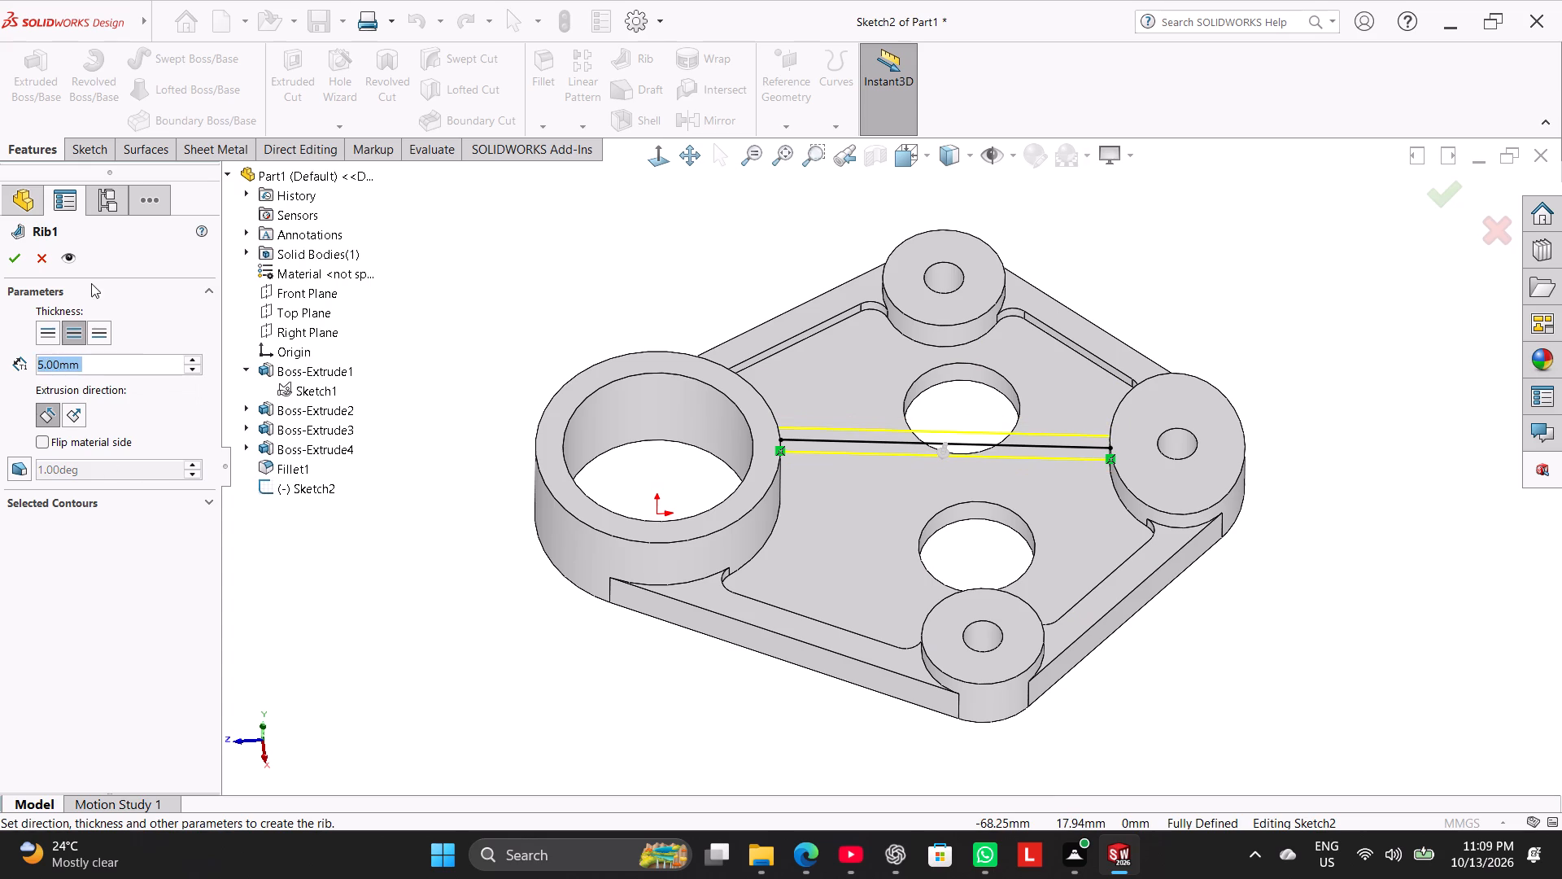
left_click(10, 257)
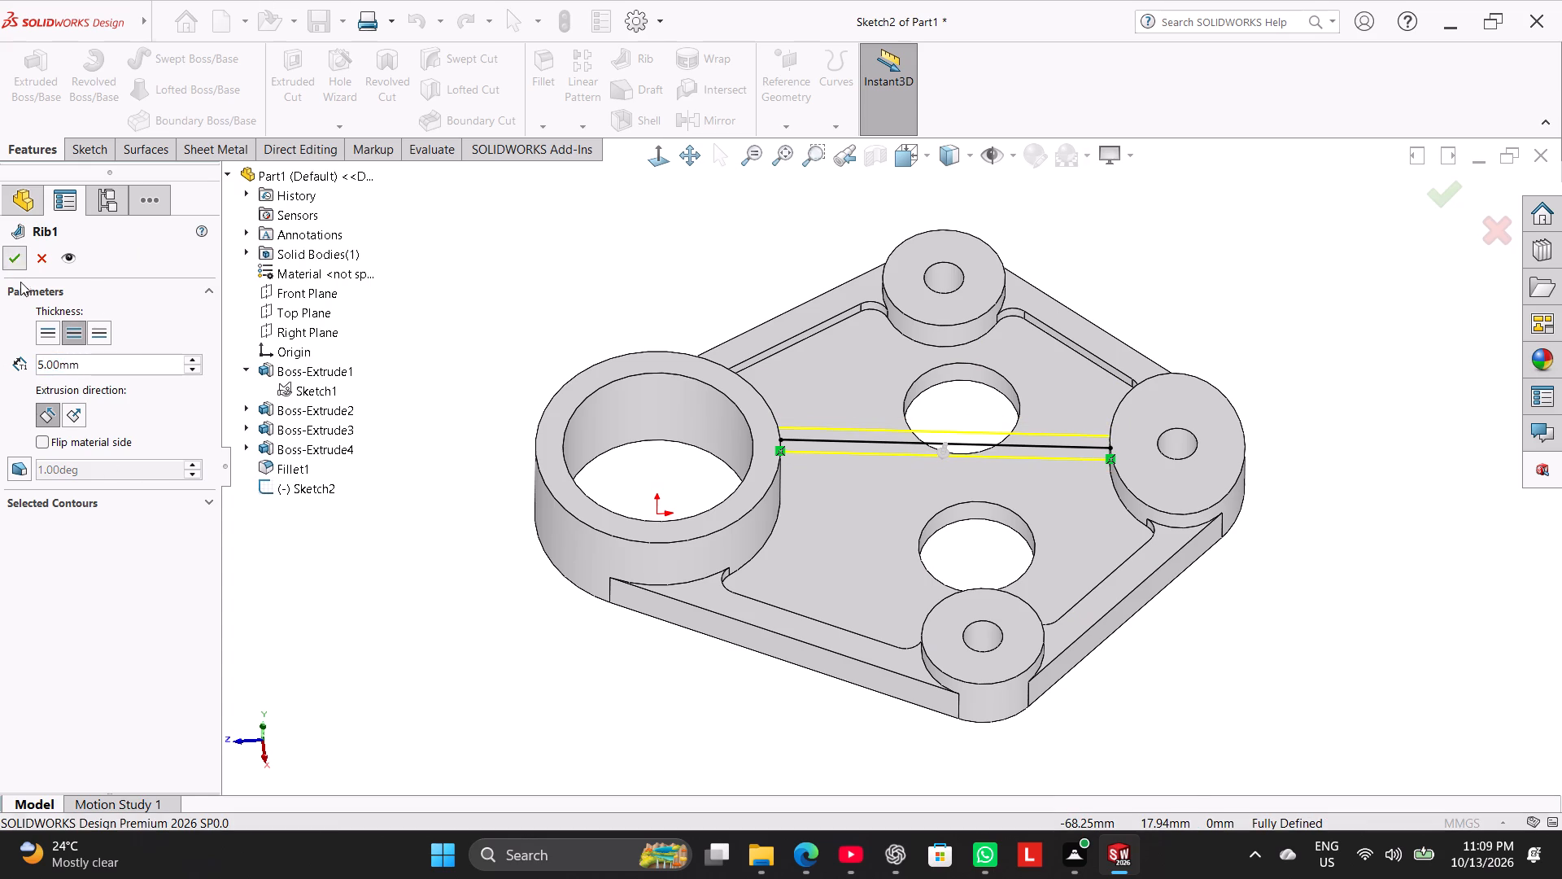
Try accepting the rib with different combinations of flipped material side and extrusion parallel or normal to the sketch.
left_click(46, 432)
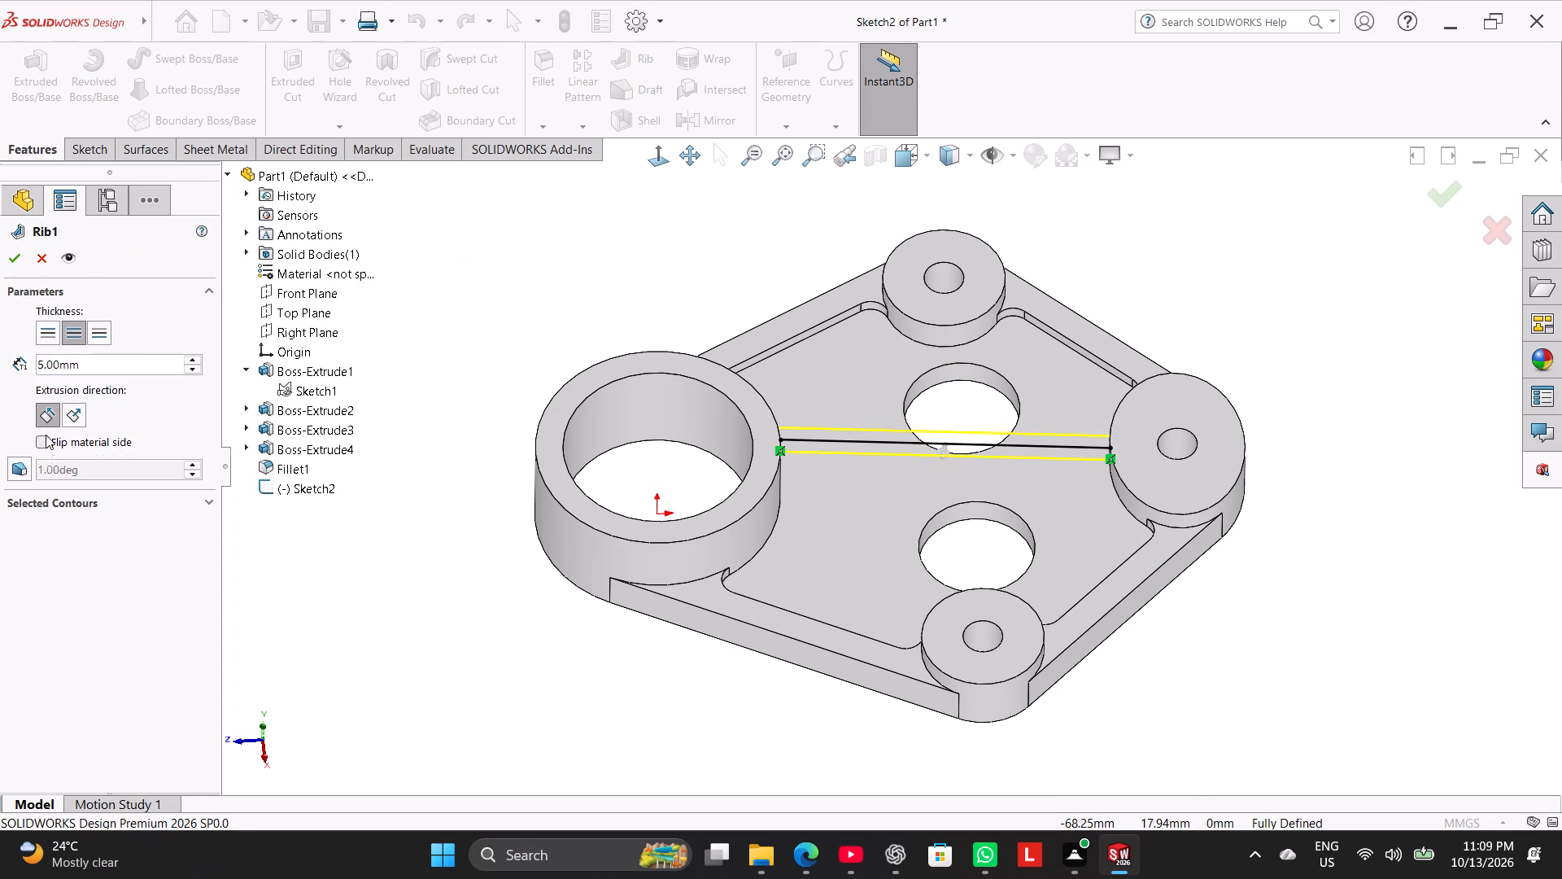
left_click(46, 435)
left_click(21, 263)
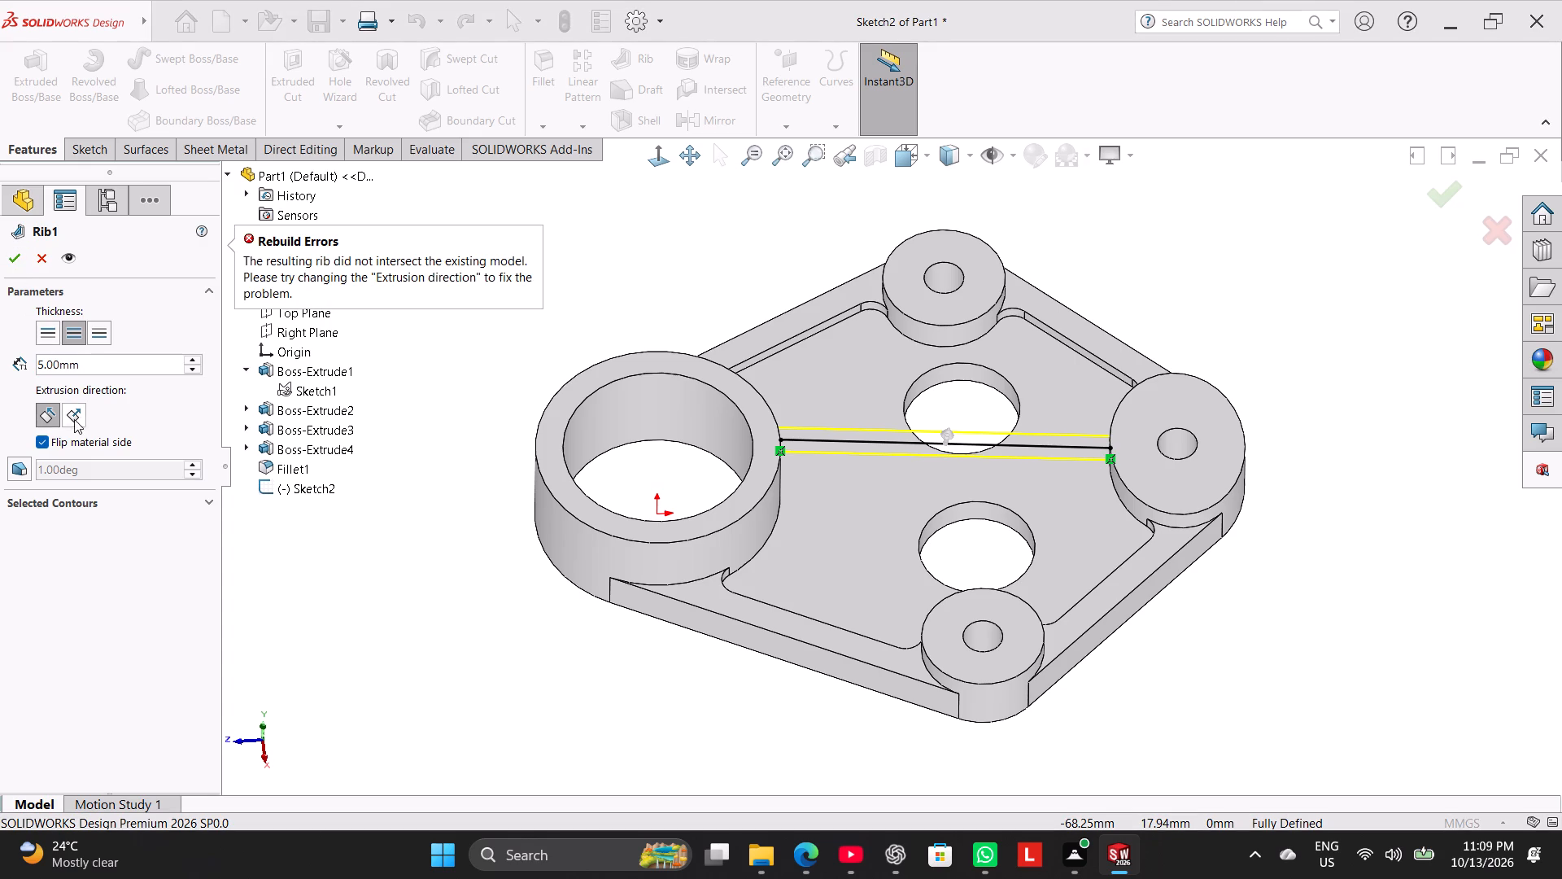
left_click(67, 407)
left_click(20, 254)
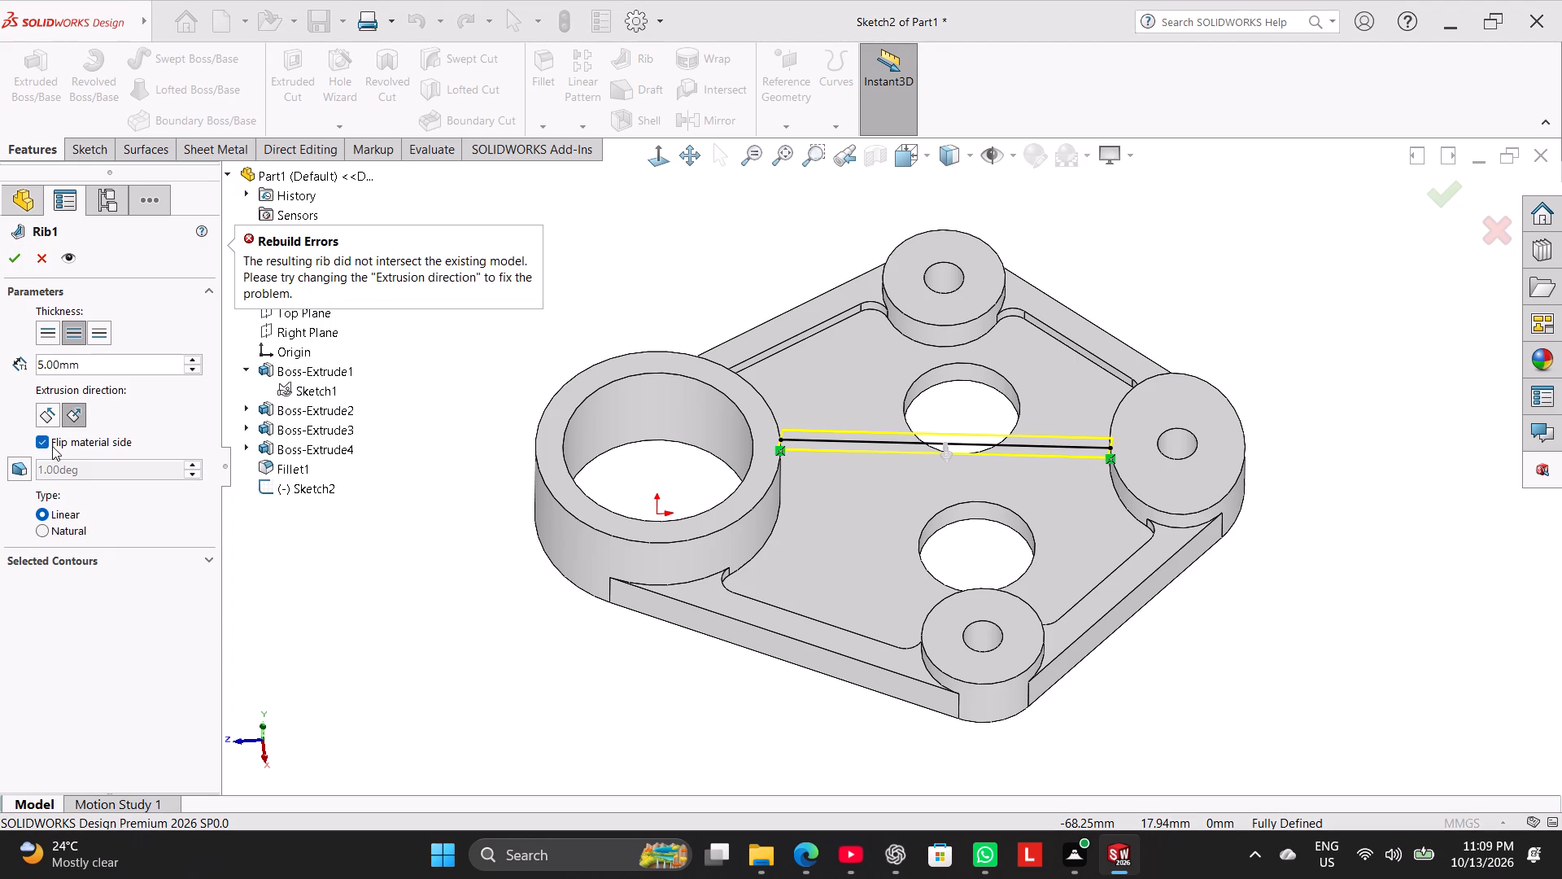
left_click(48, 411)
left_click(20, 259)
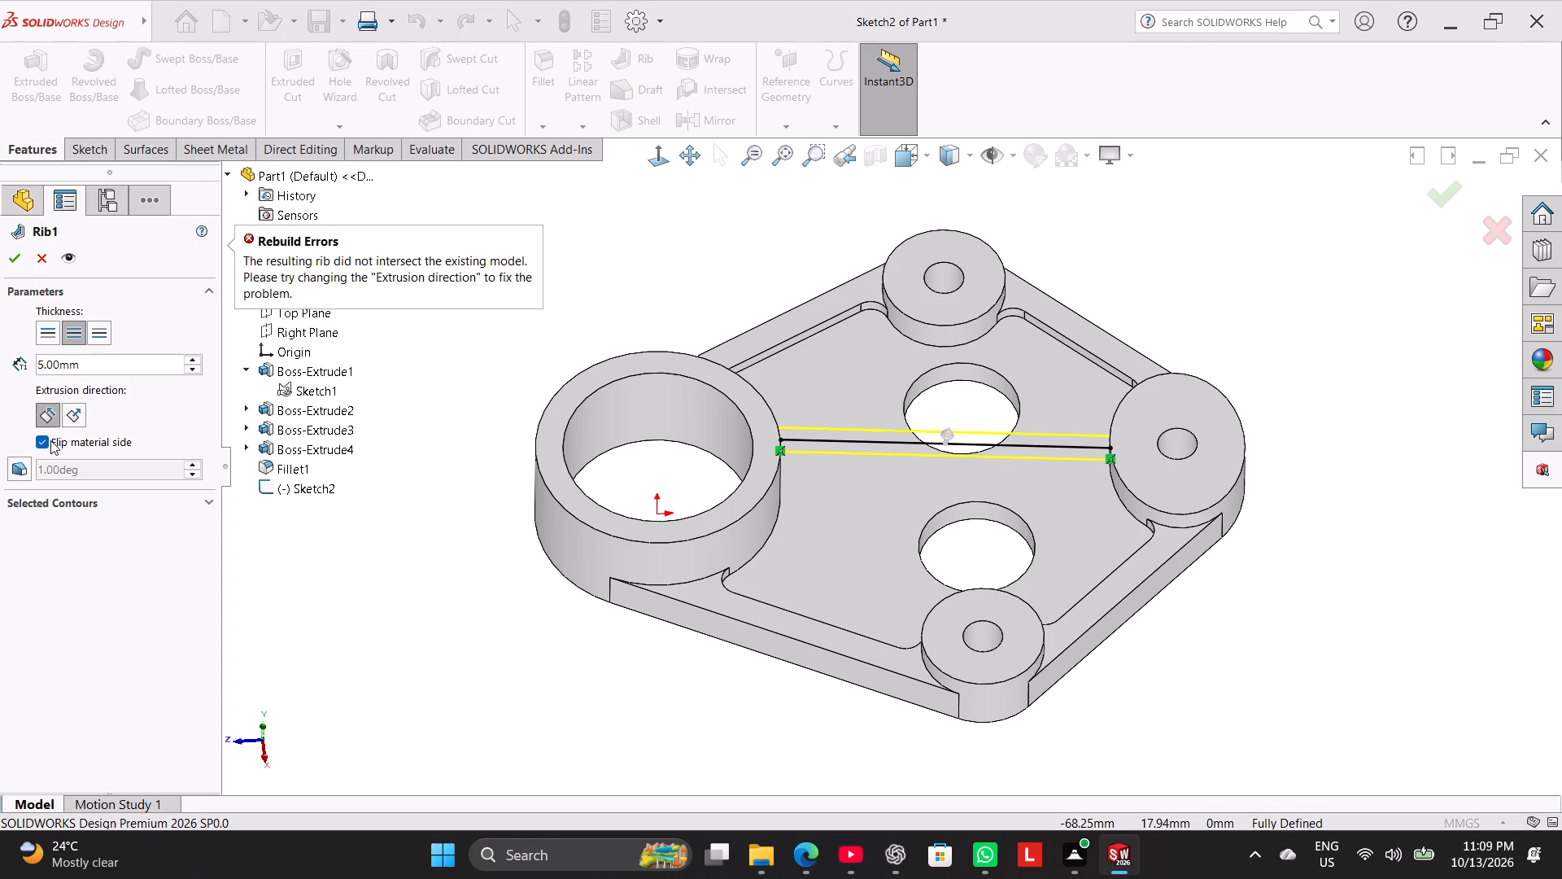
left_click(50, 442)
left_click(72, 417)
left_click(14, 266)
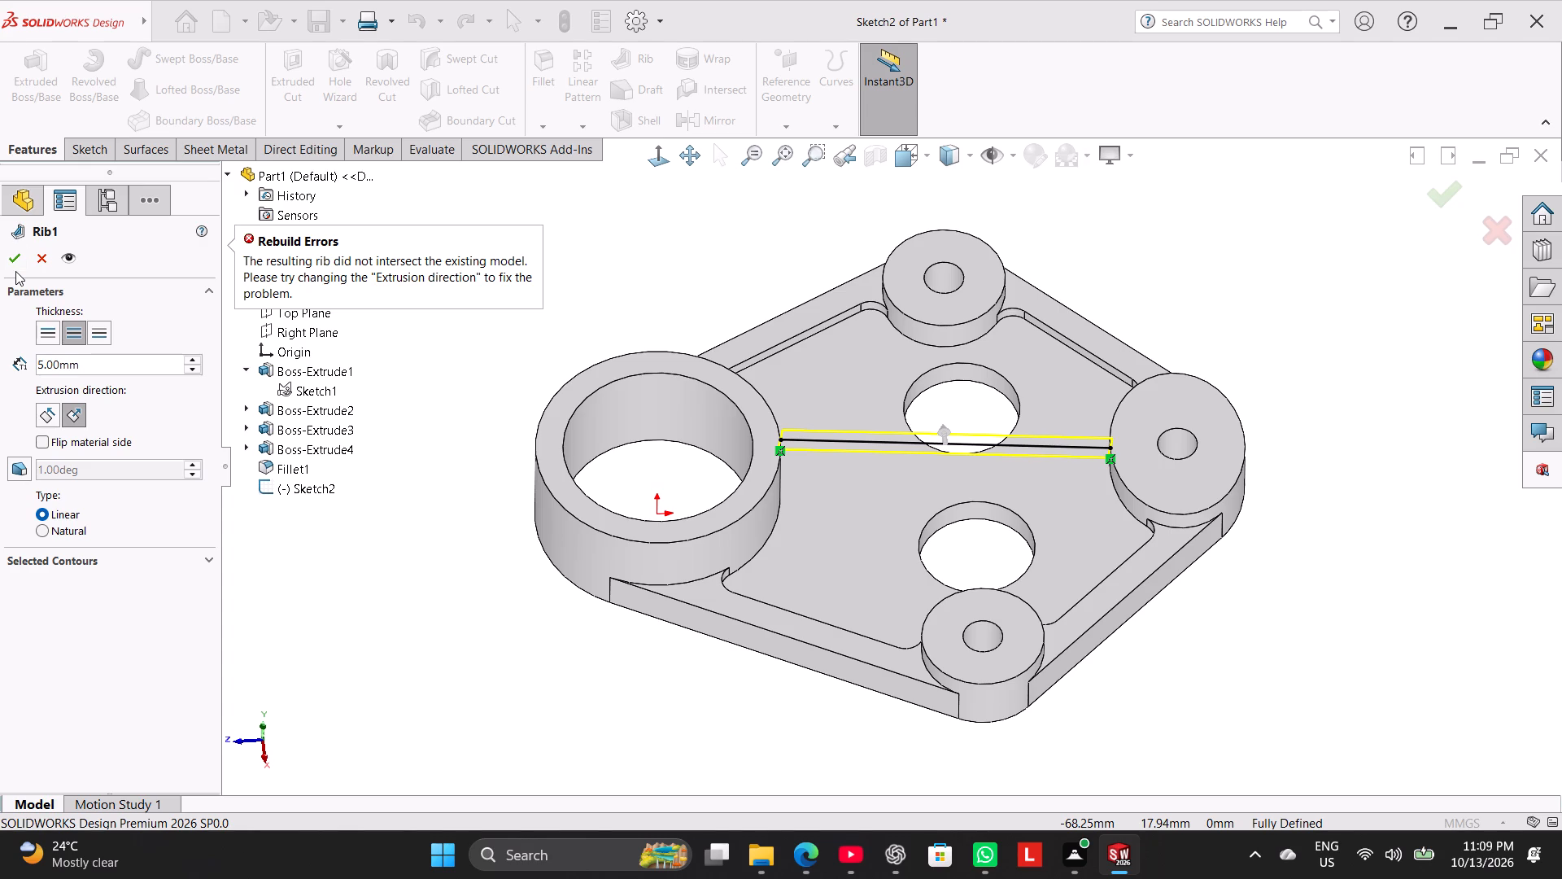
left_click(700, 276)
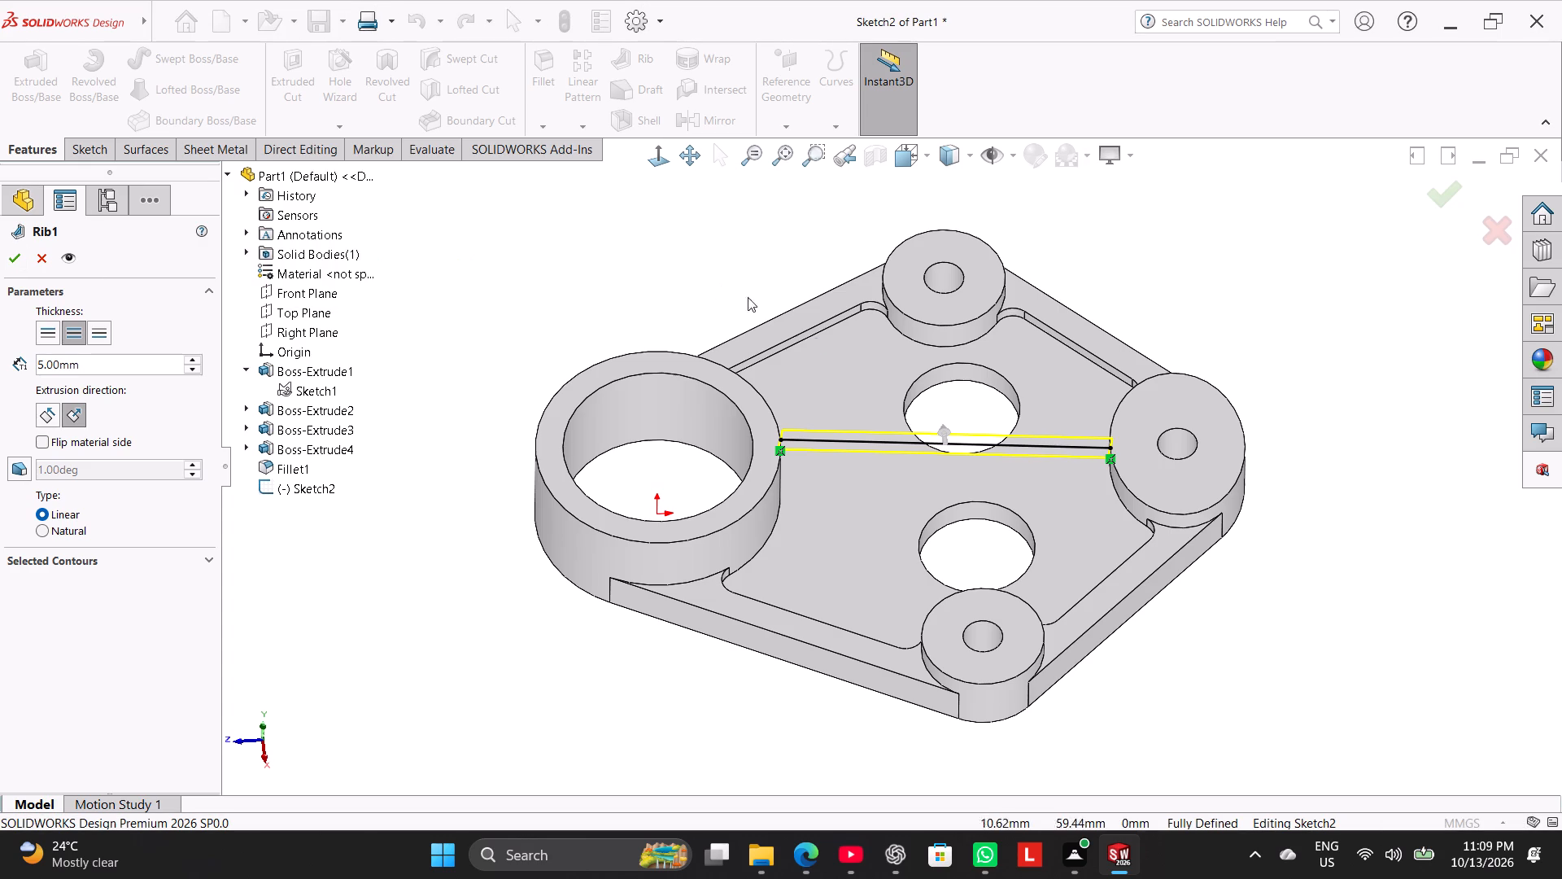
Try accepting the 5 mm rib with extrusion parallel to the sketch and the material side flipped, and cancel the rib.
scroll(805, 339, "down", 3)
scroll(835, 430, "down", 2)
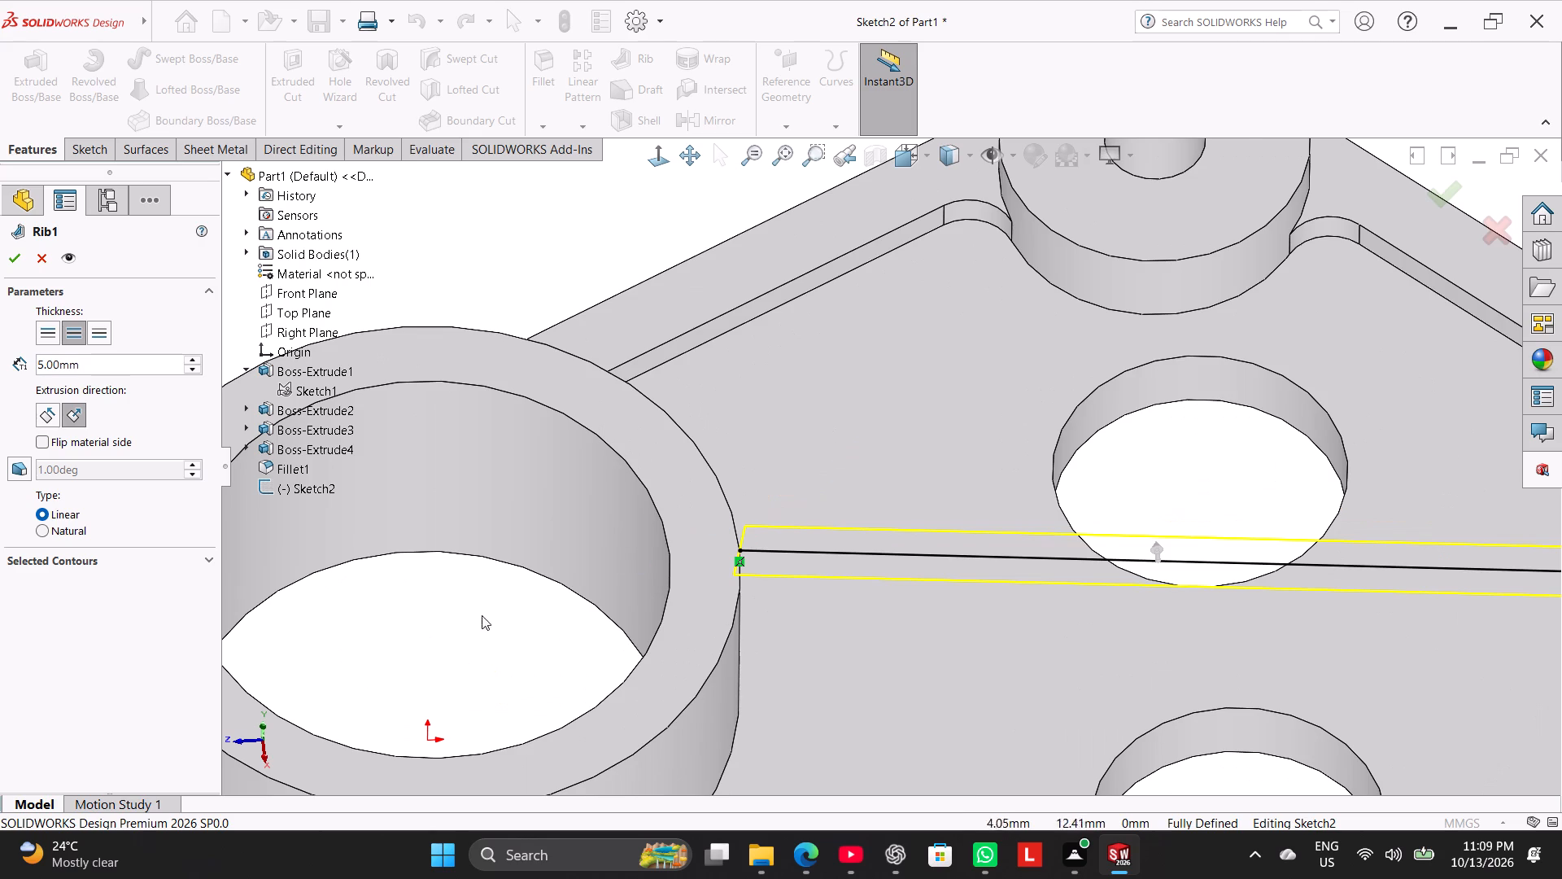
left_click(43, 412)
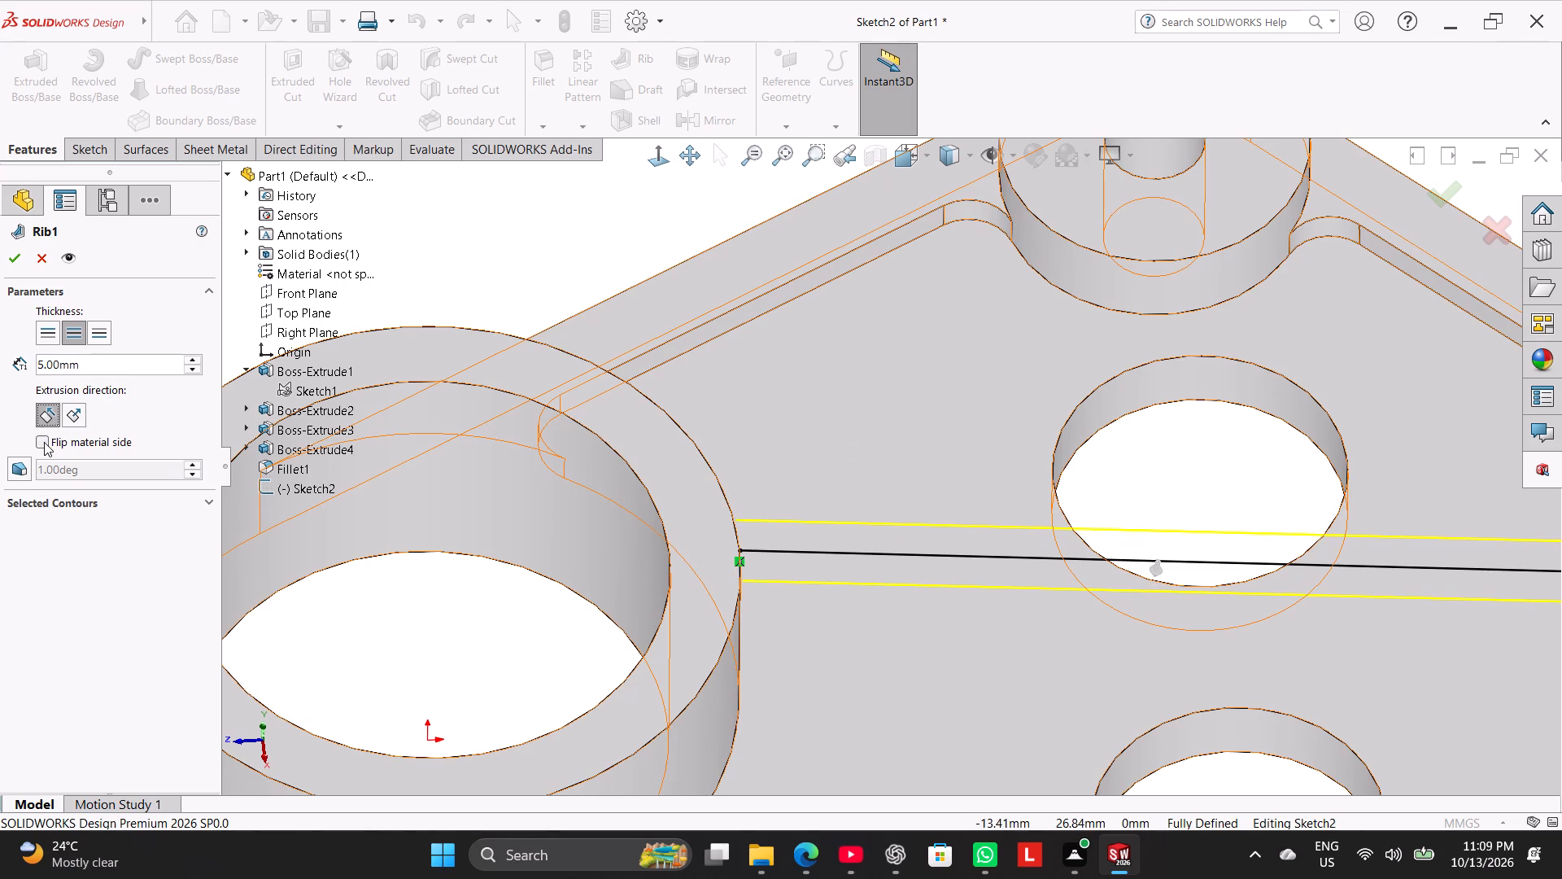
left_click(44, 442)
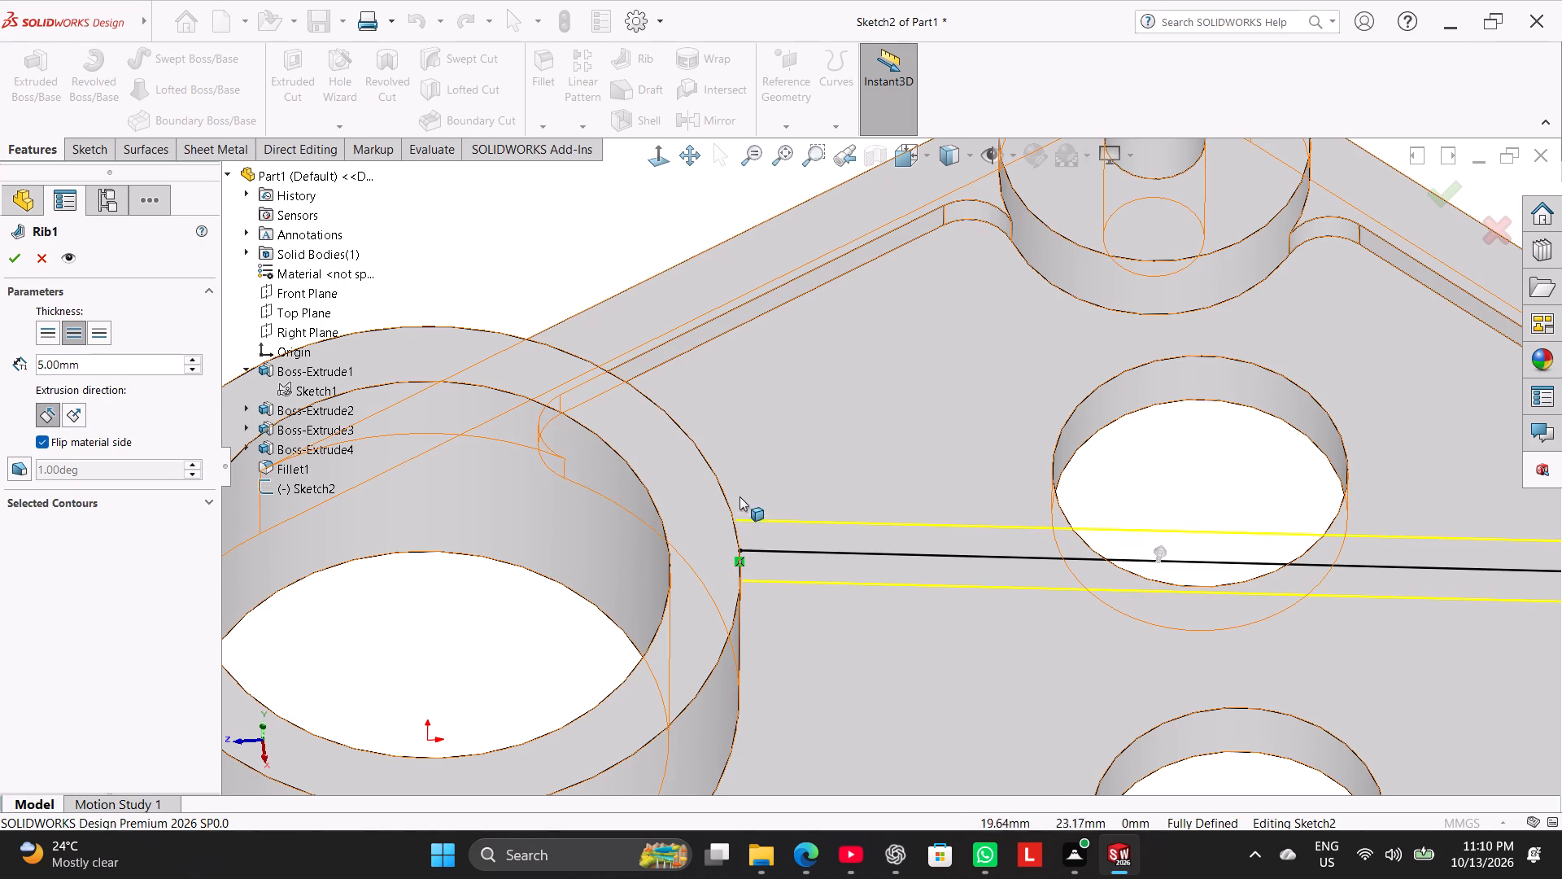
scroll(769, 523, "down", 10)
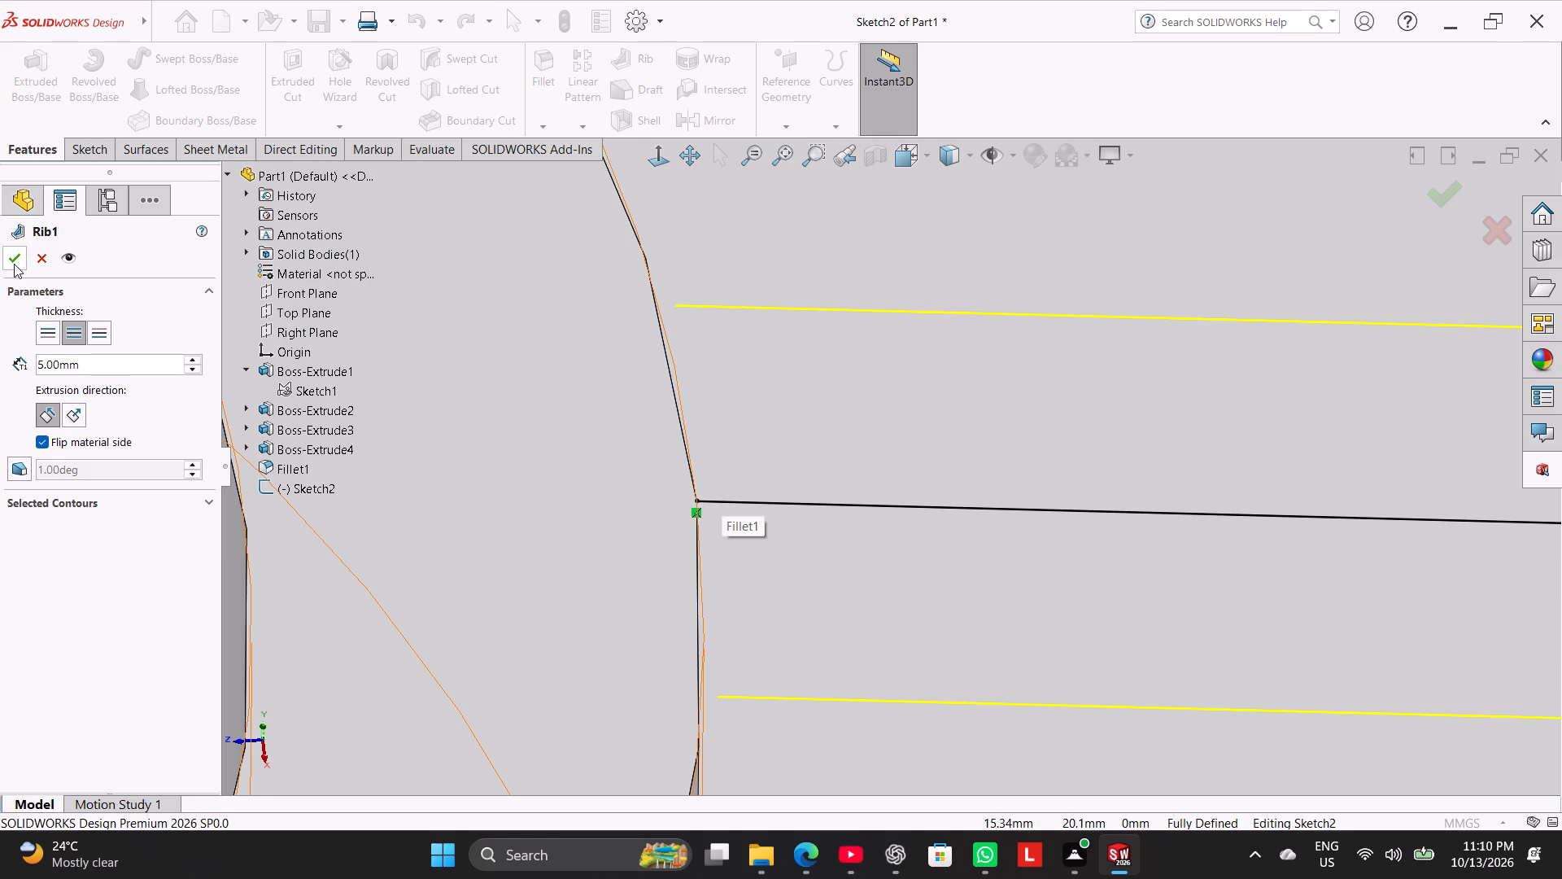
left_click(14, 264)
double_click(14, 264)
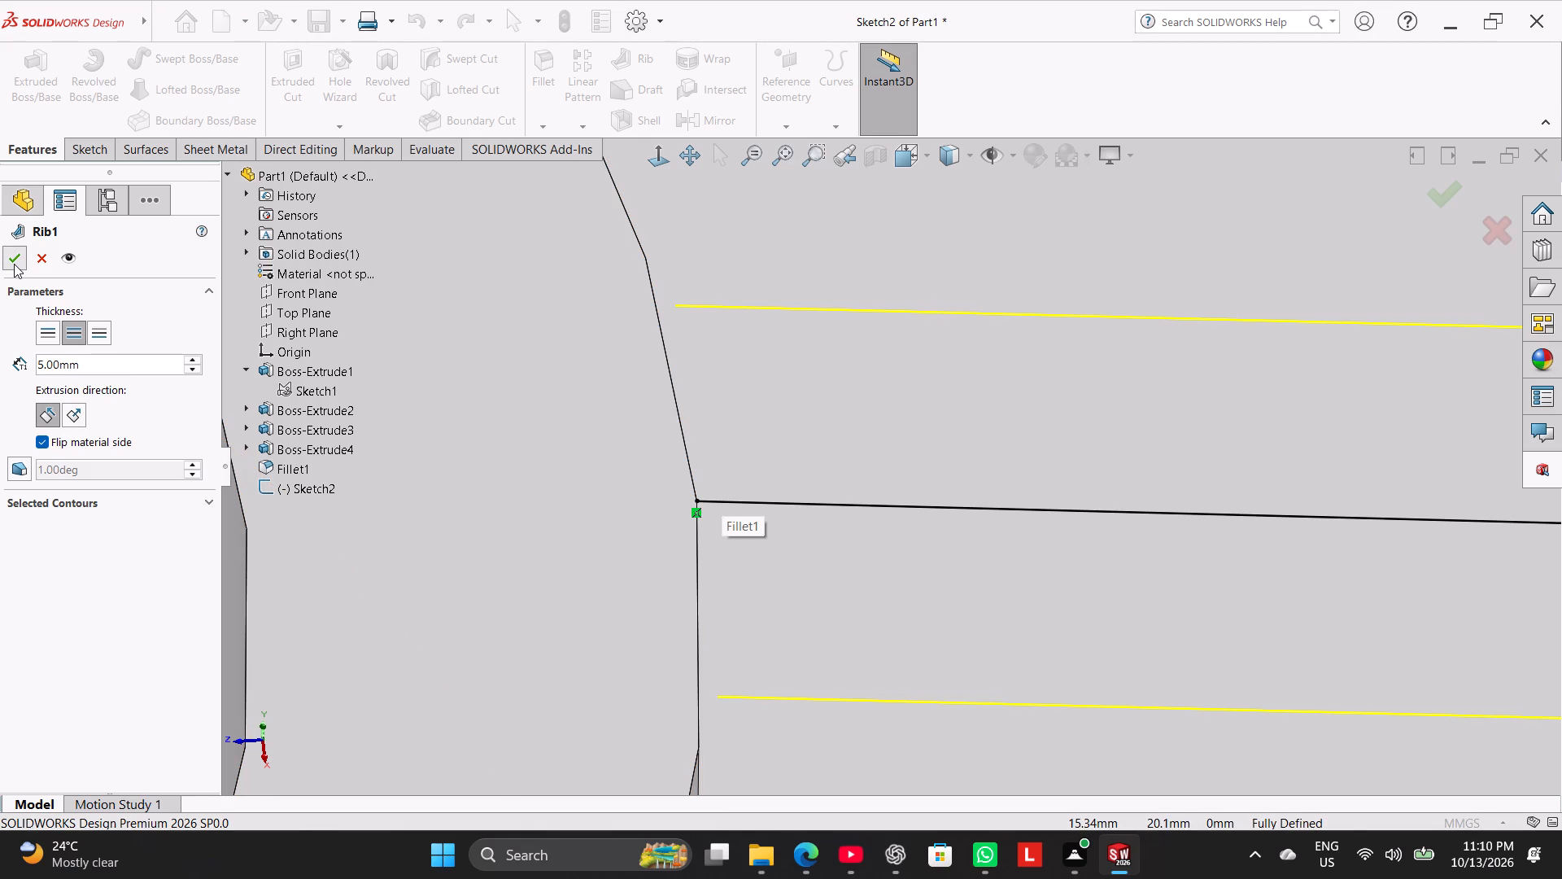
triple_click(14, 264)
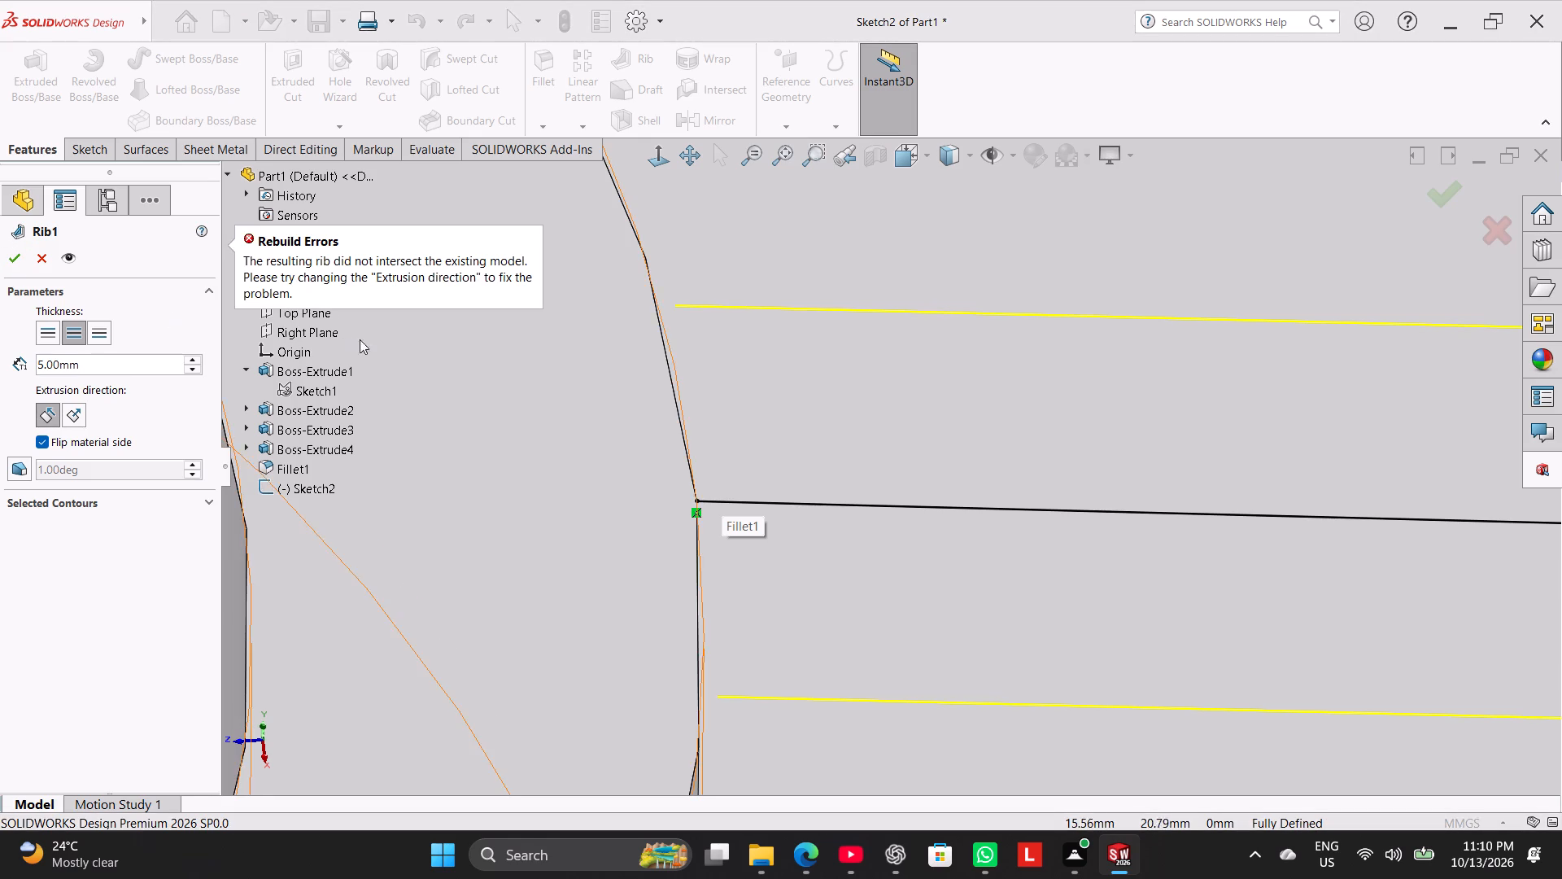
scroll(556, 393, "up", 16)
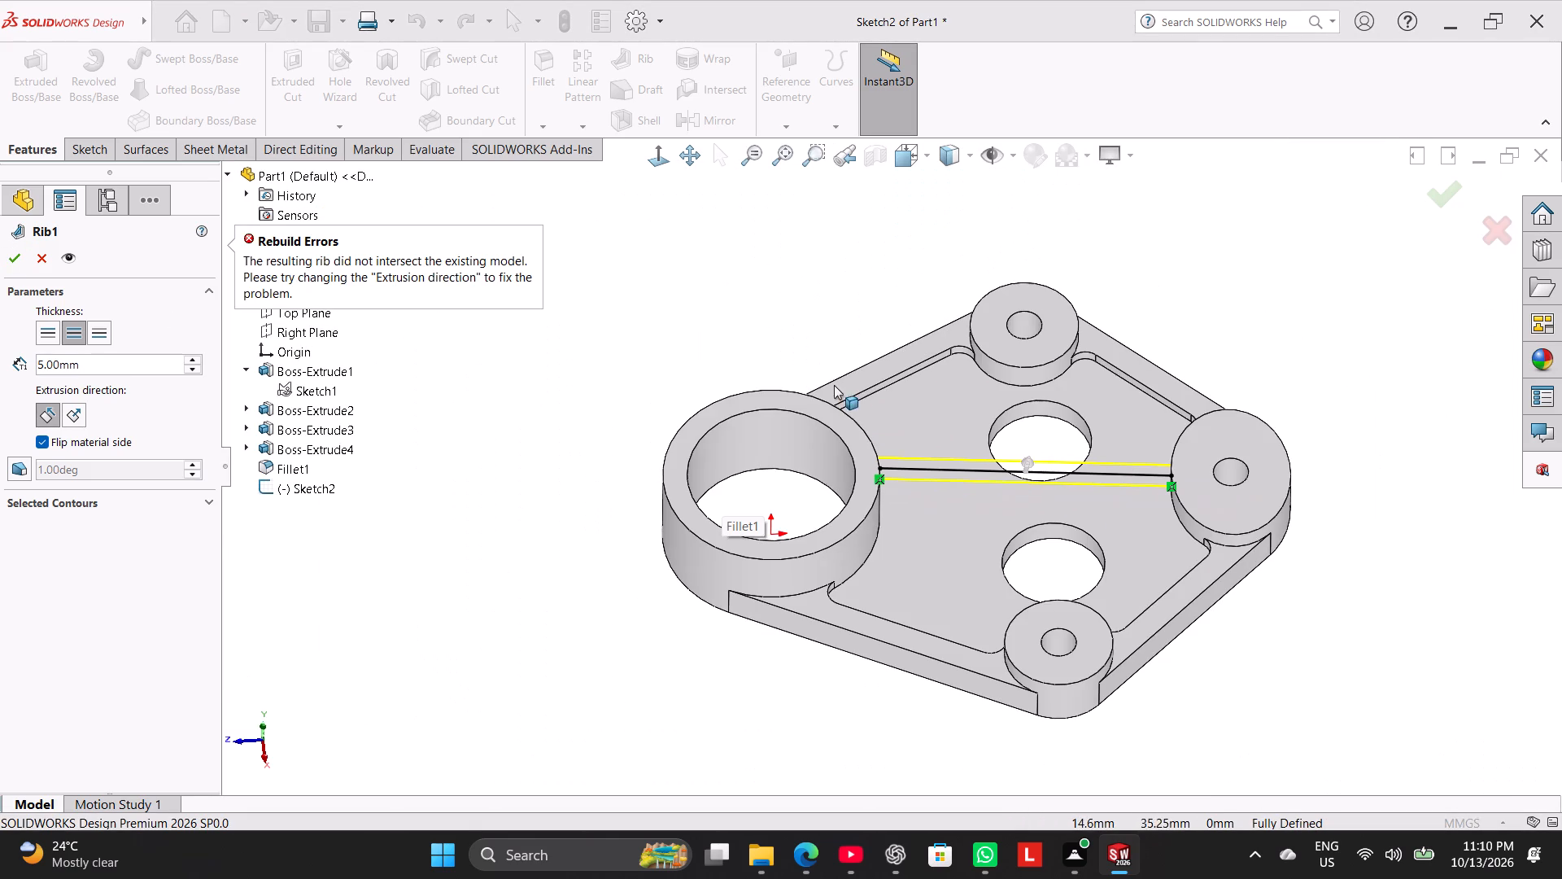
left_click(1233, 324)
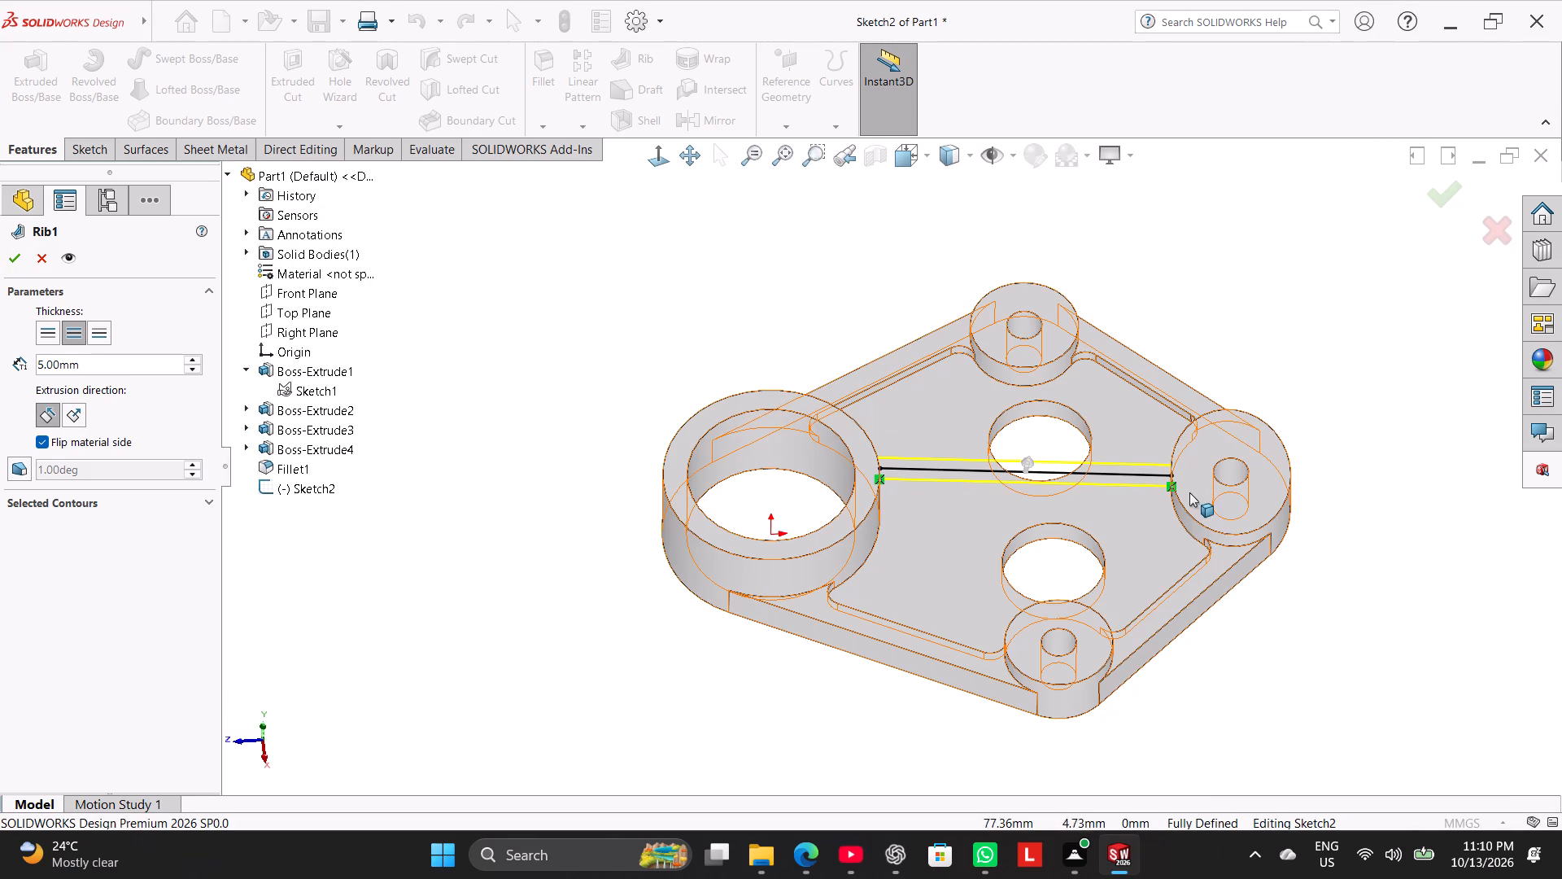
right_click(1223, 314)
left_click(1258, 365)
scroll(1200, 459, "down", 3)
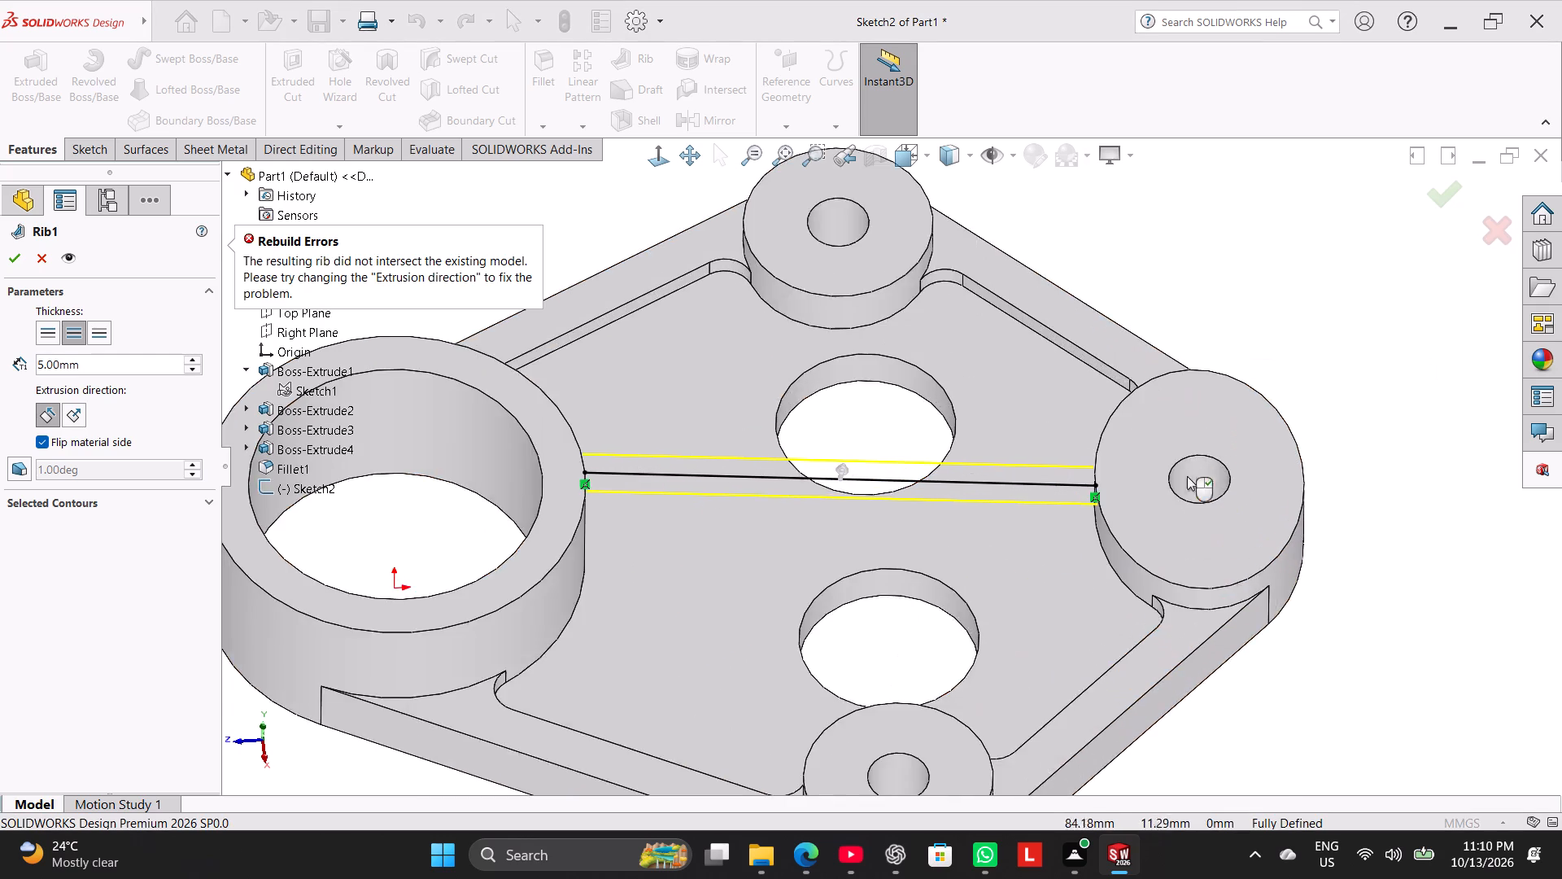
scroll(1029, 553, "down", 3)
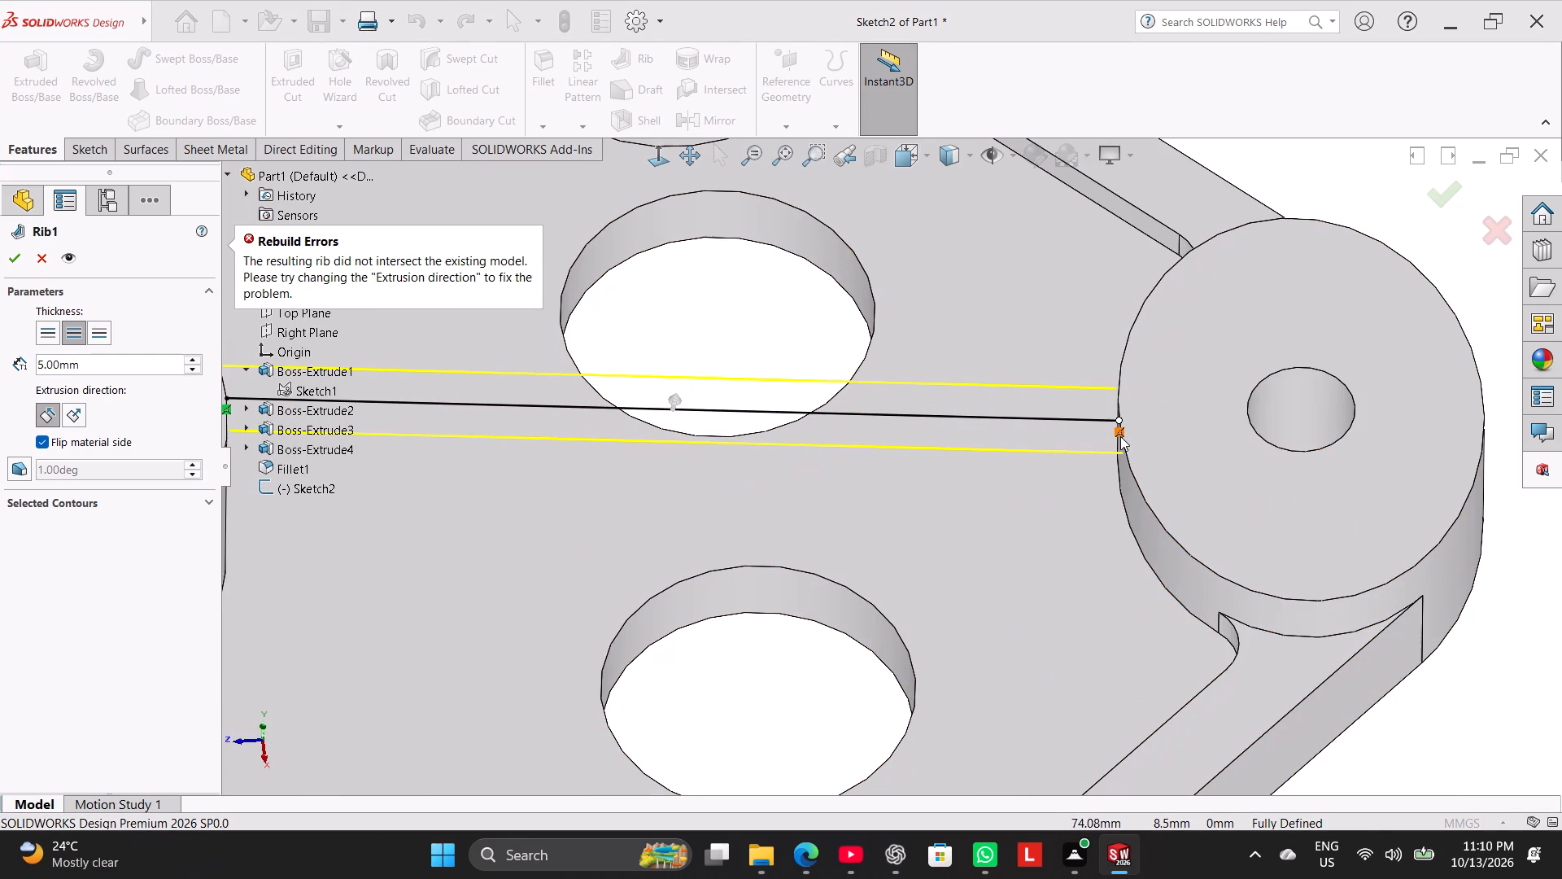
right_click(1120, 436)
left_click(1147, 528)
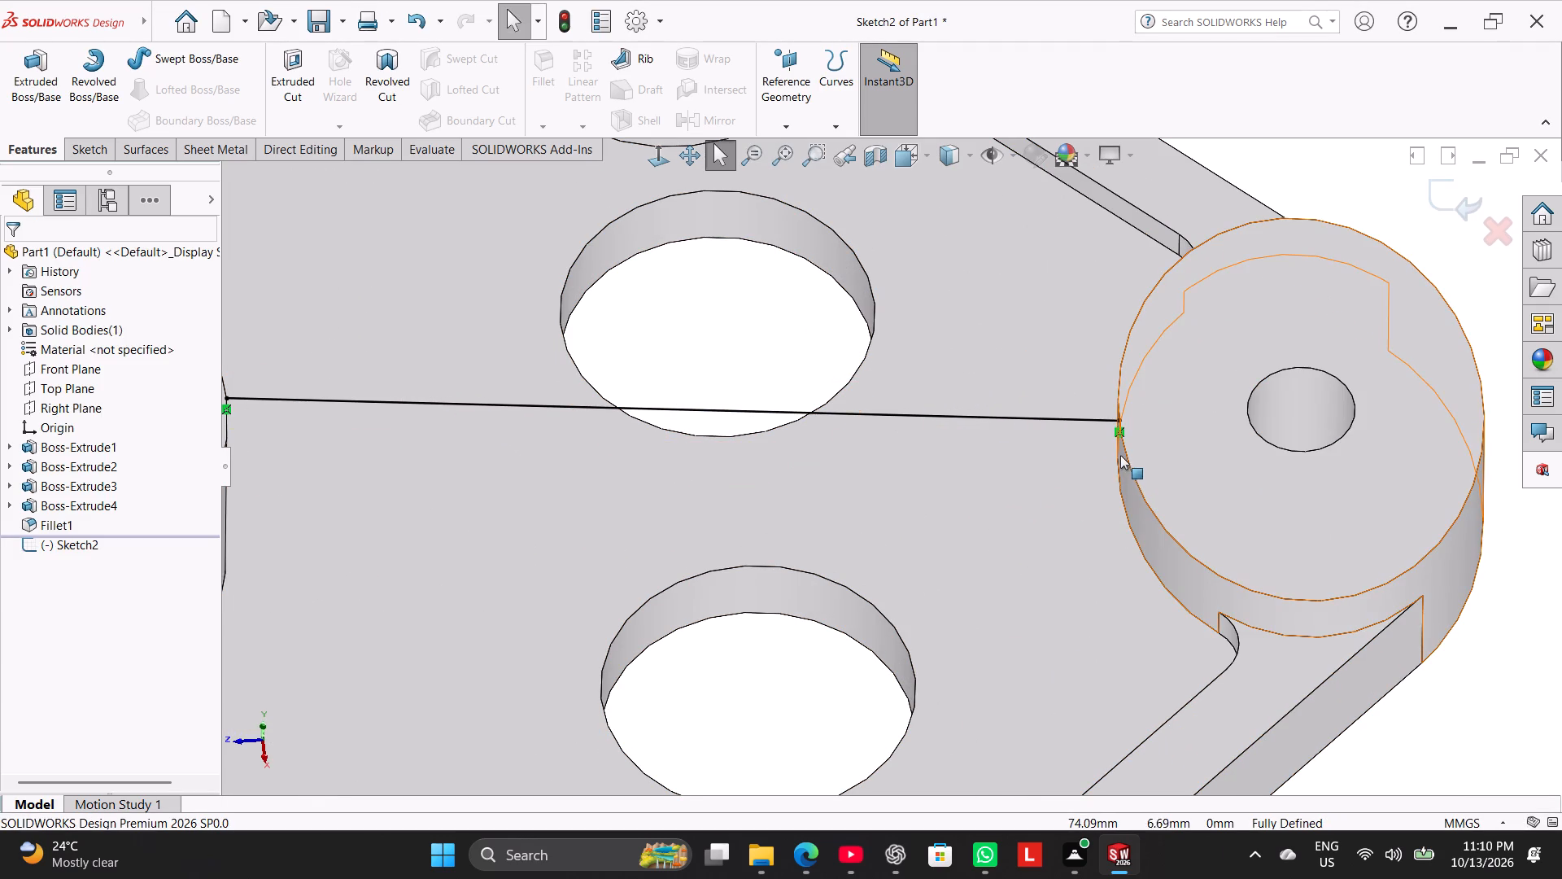
Delete the relation at the sloped line's far-boss end and move that endpoint slightly inside the boss, to about X 76.19, Y 9.25.
scroll(1115, 442, "up", 2)
scroll(1110, 447, "down", 3)
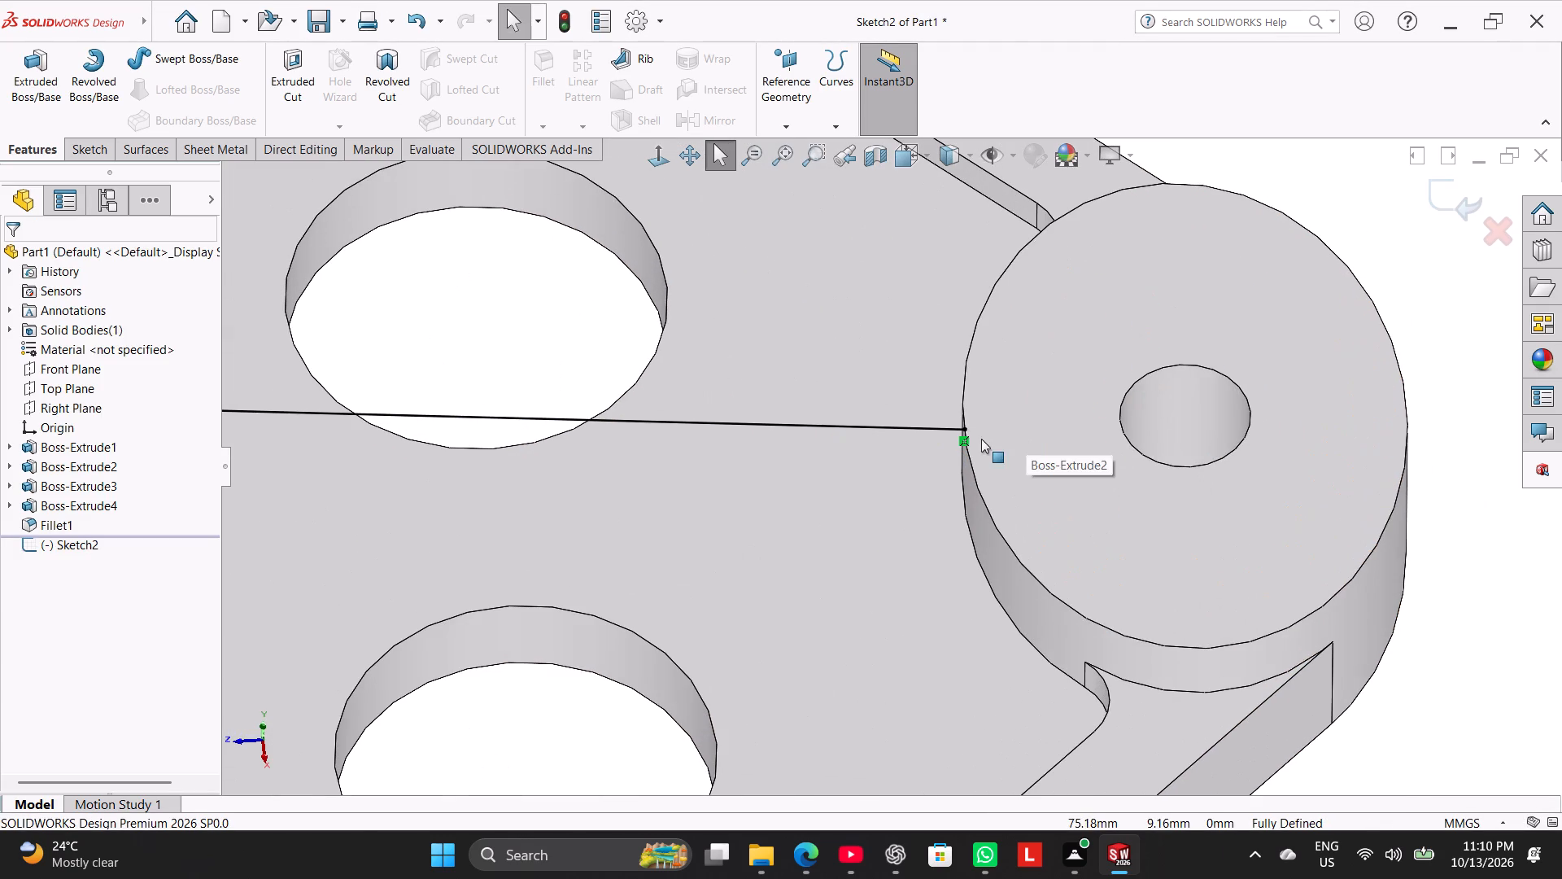
right_click(961, 439)
left_click(1024, 628)
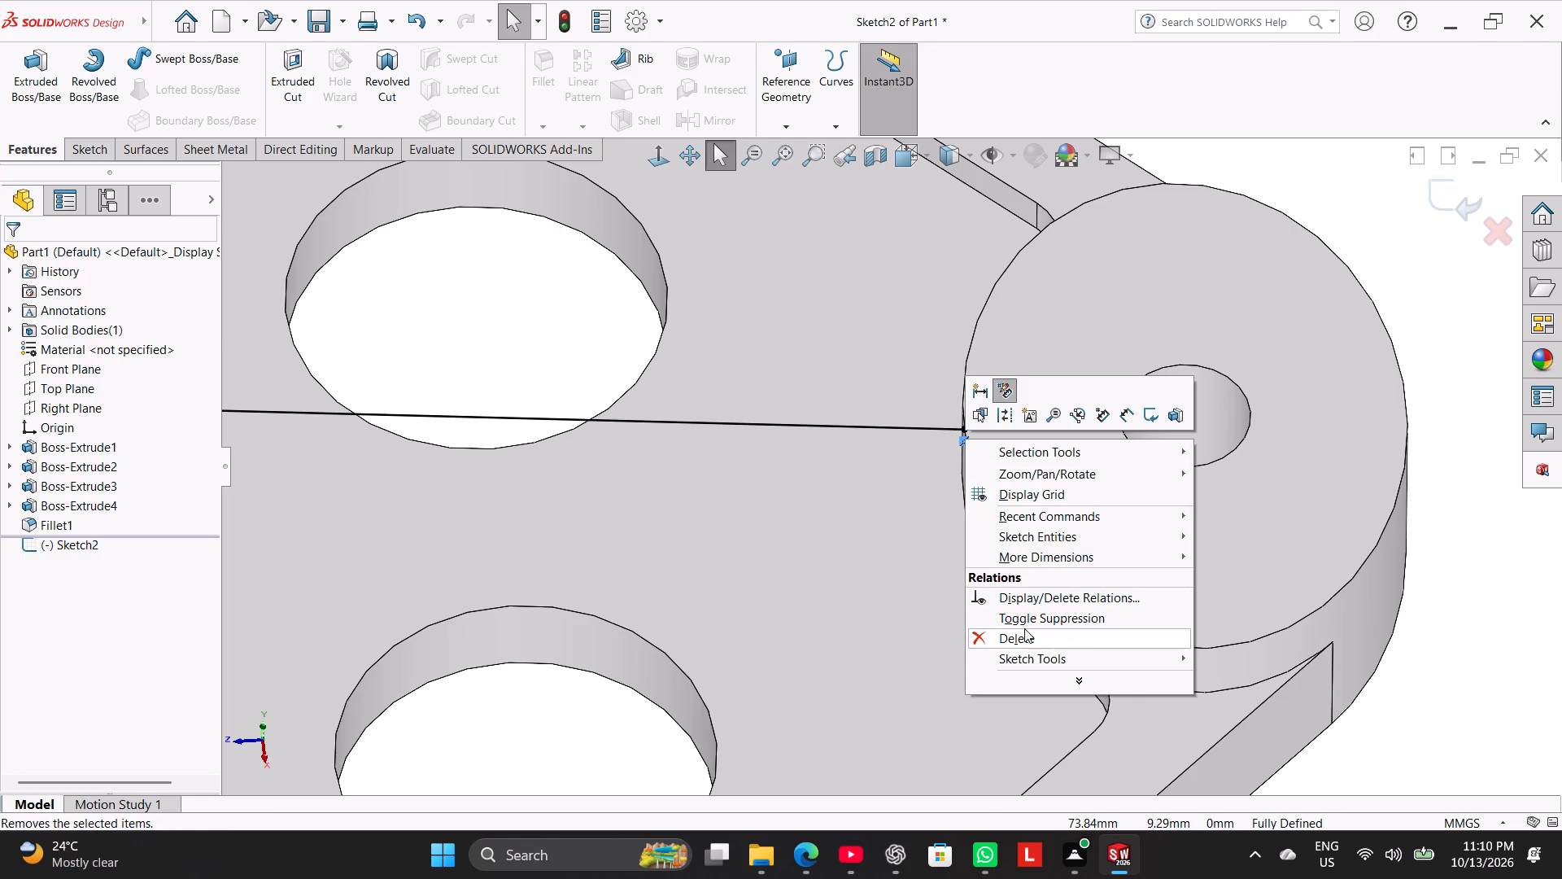
left_click_drag(962, 427, 992, 434)
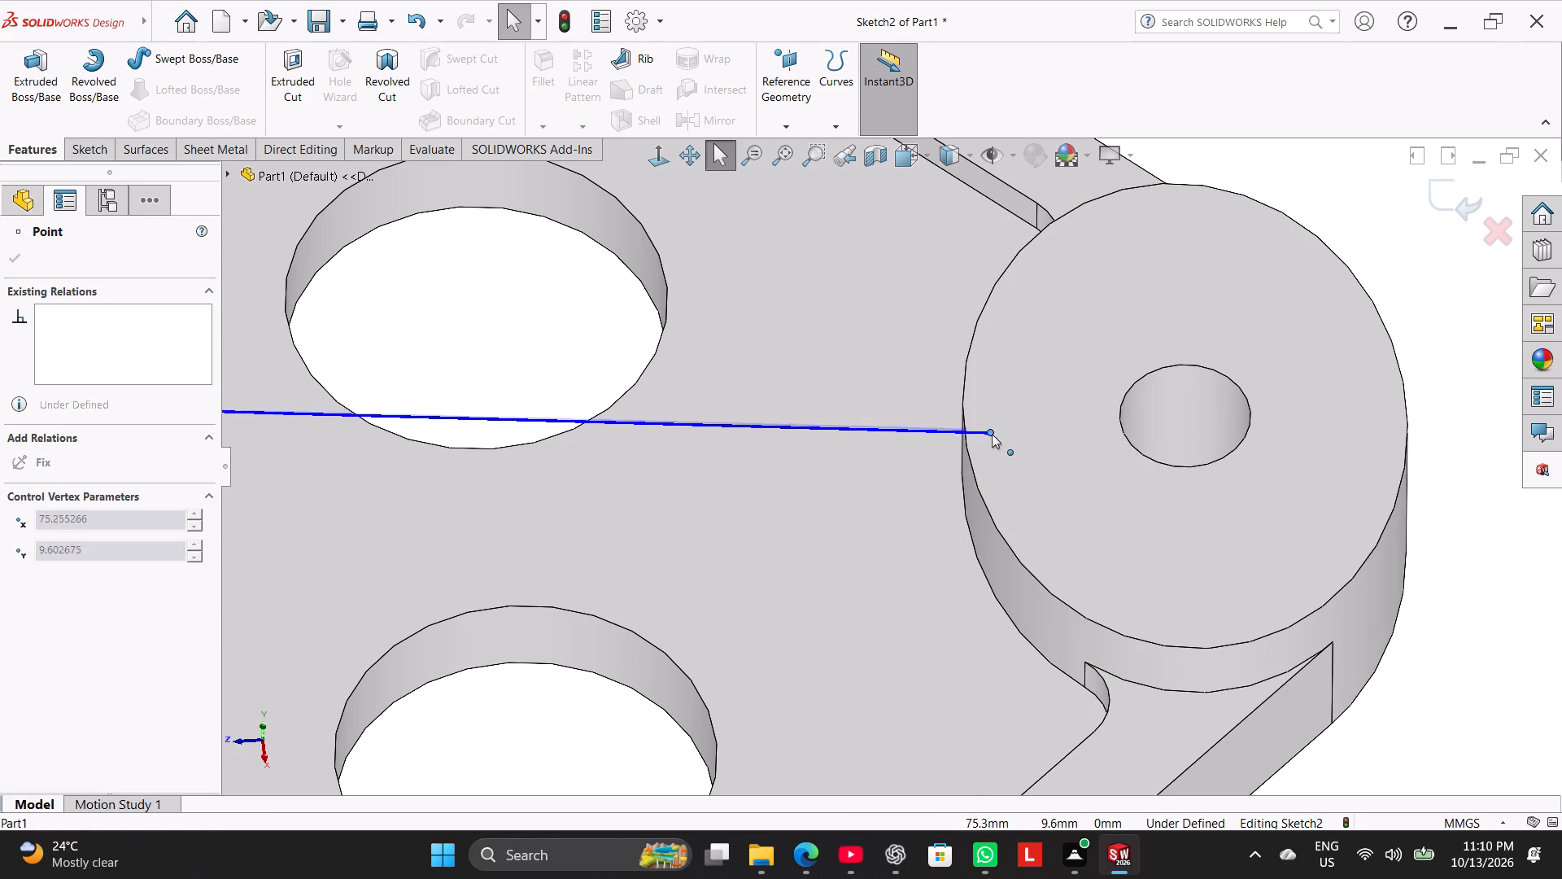
left_click_drag(992, 434, 1008, 436)
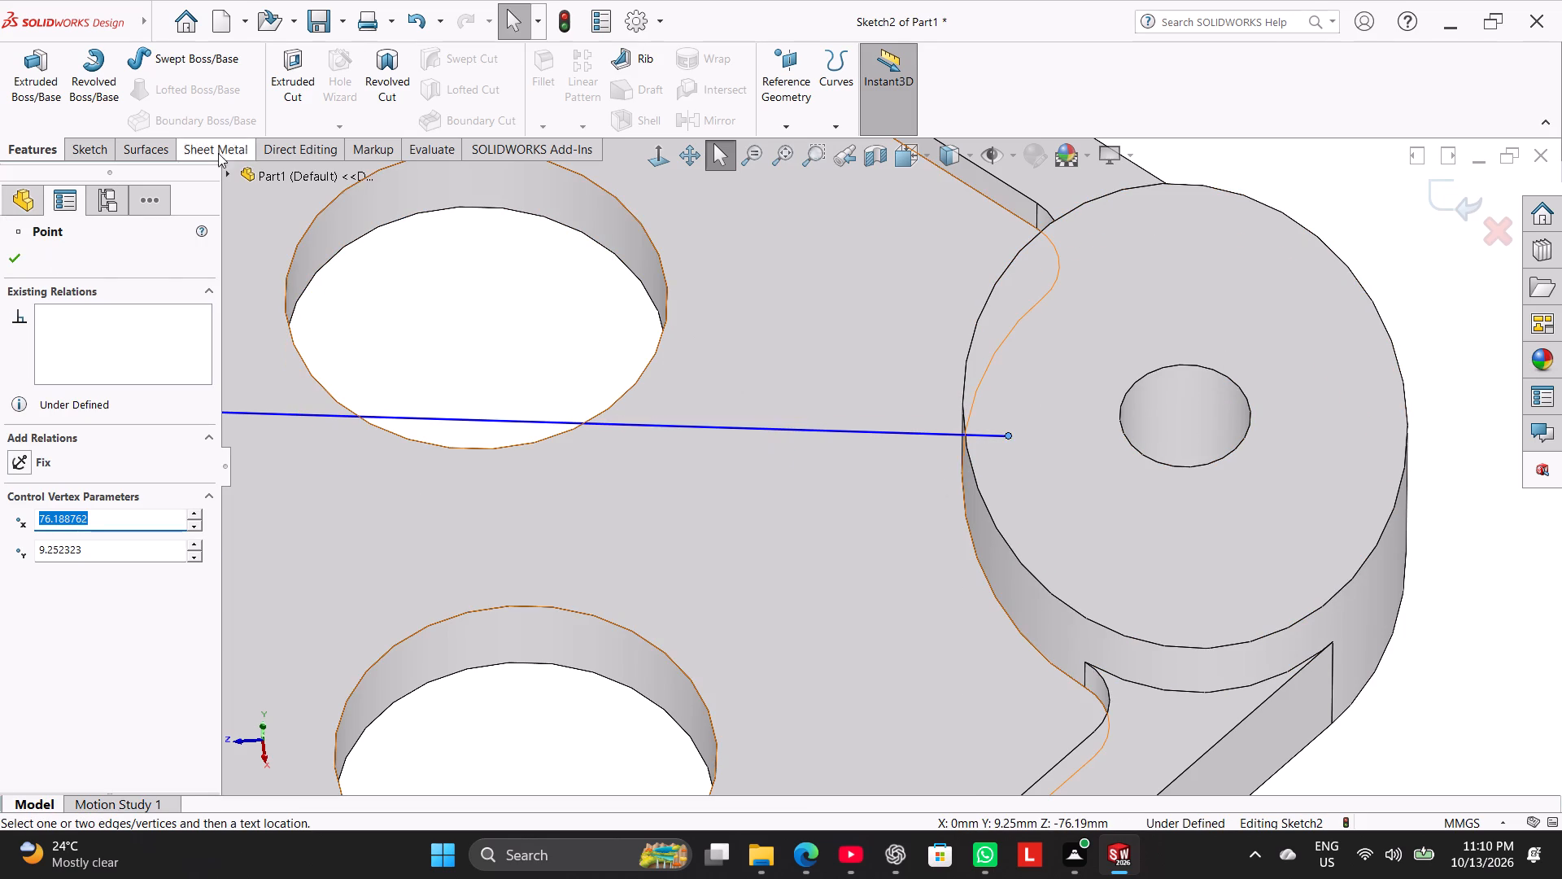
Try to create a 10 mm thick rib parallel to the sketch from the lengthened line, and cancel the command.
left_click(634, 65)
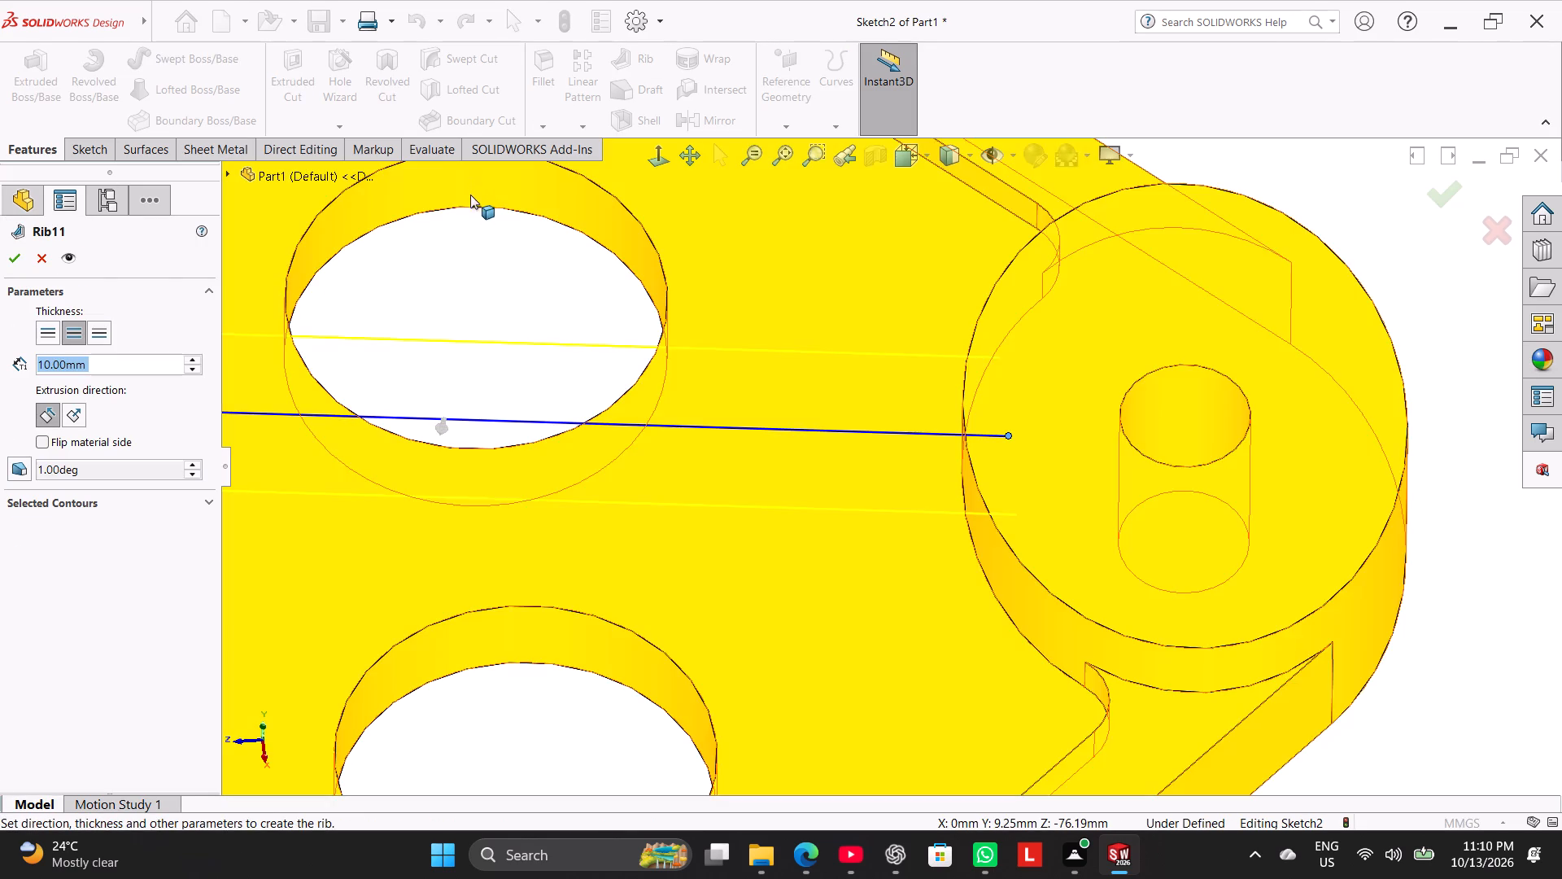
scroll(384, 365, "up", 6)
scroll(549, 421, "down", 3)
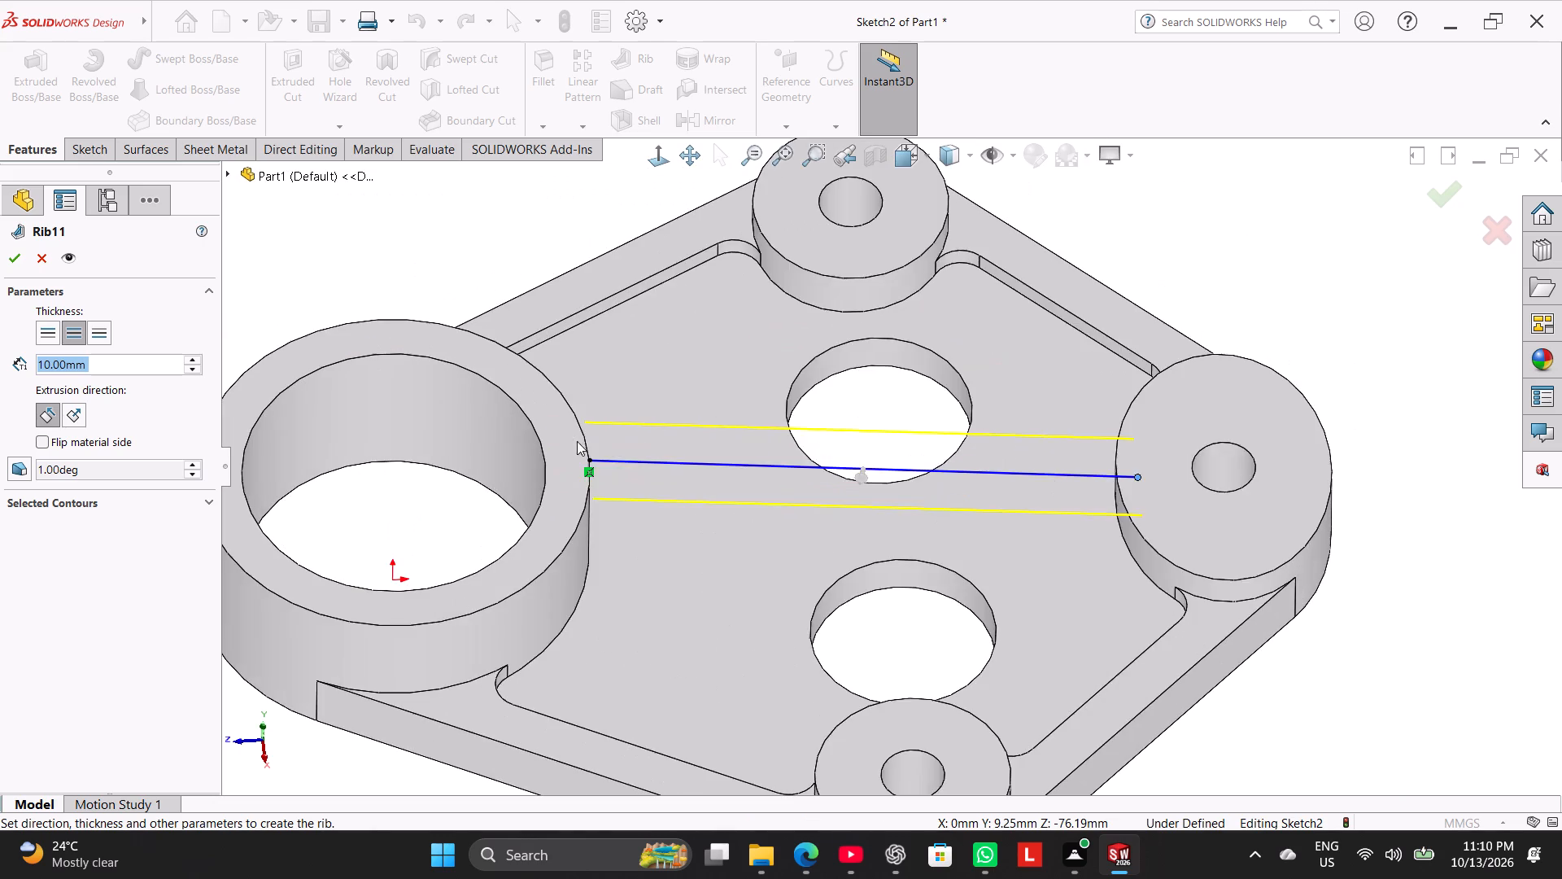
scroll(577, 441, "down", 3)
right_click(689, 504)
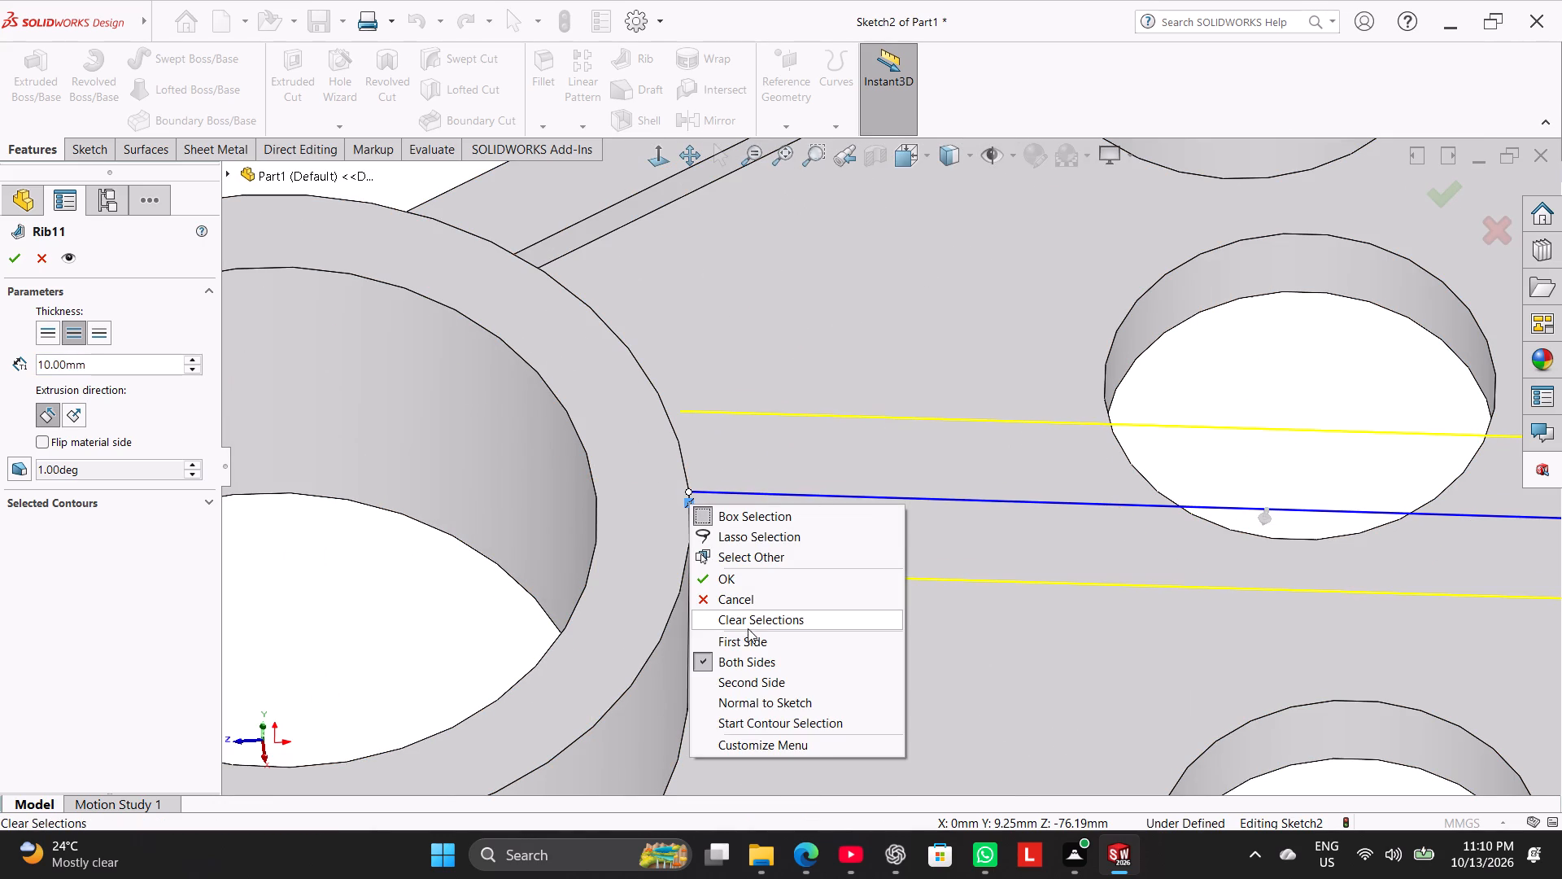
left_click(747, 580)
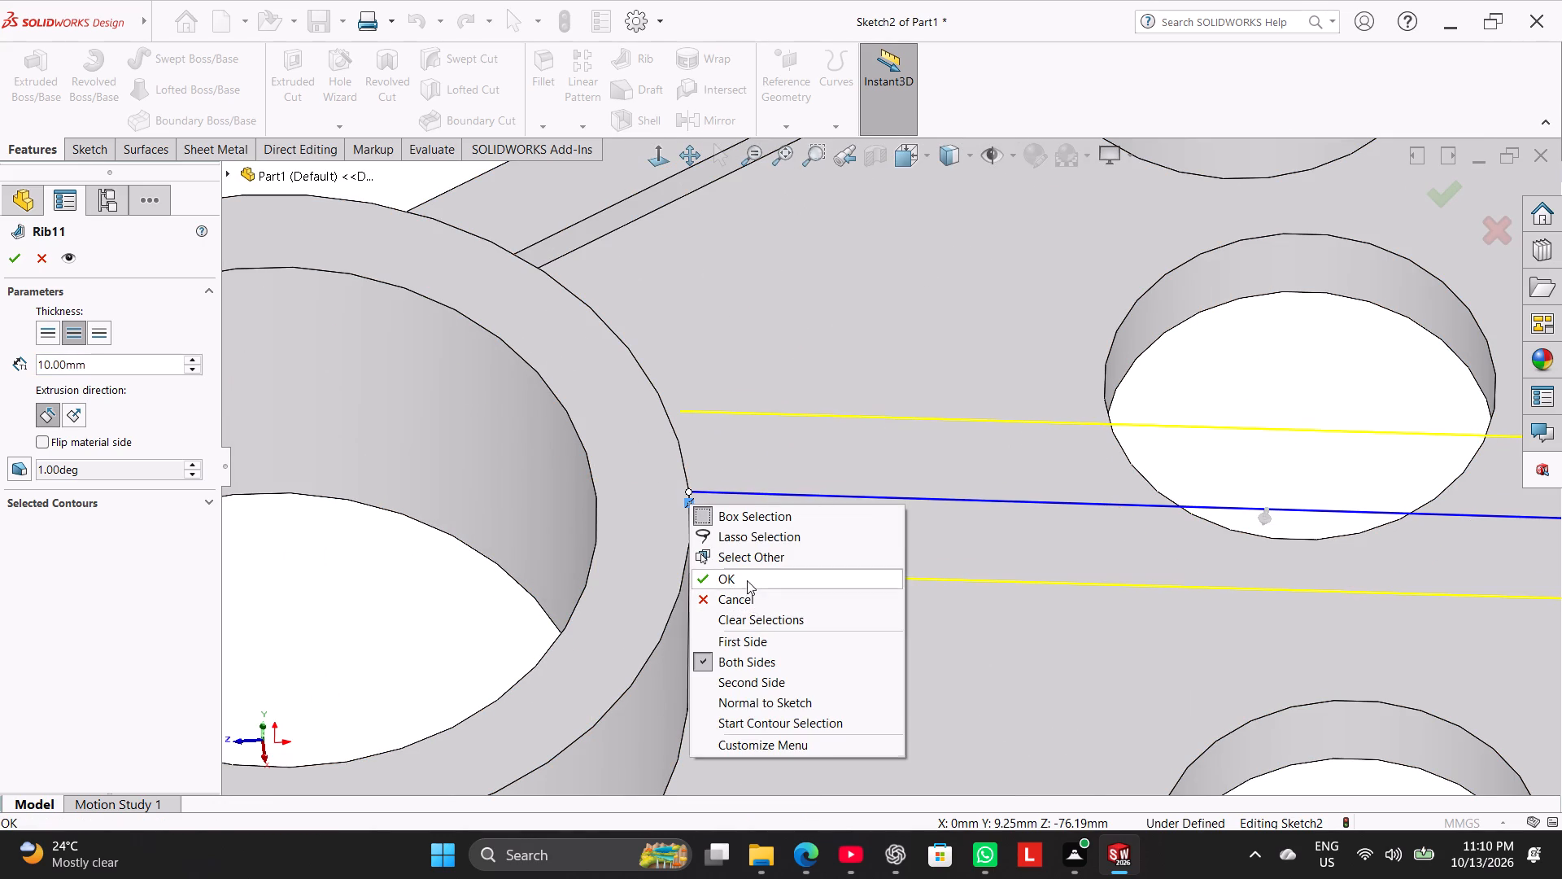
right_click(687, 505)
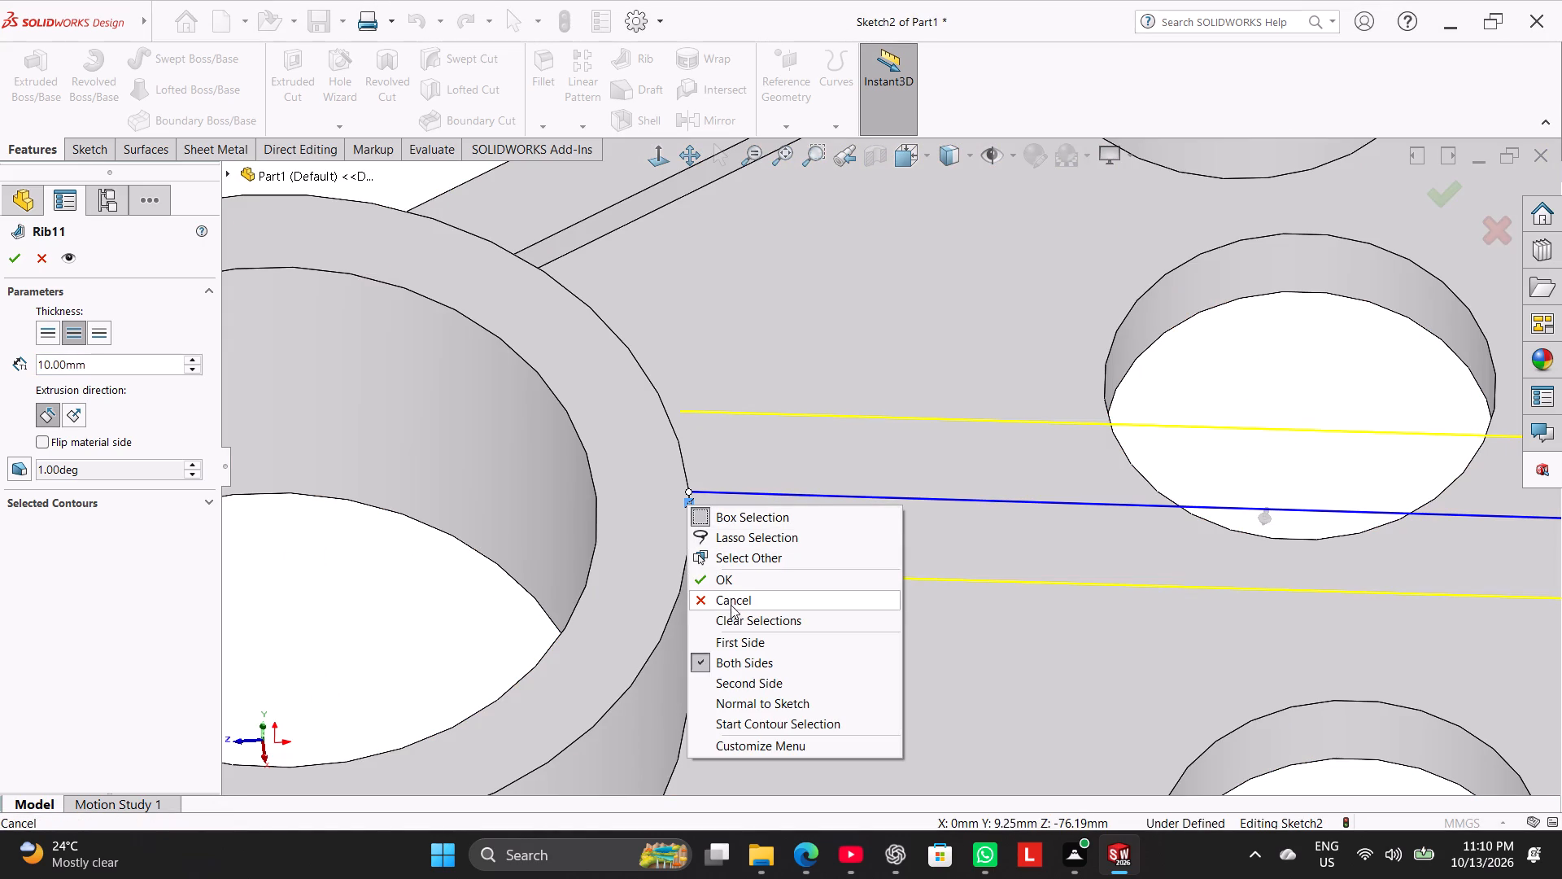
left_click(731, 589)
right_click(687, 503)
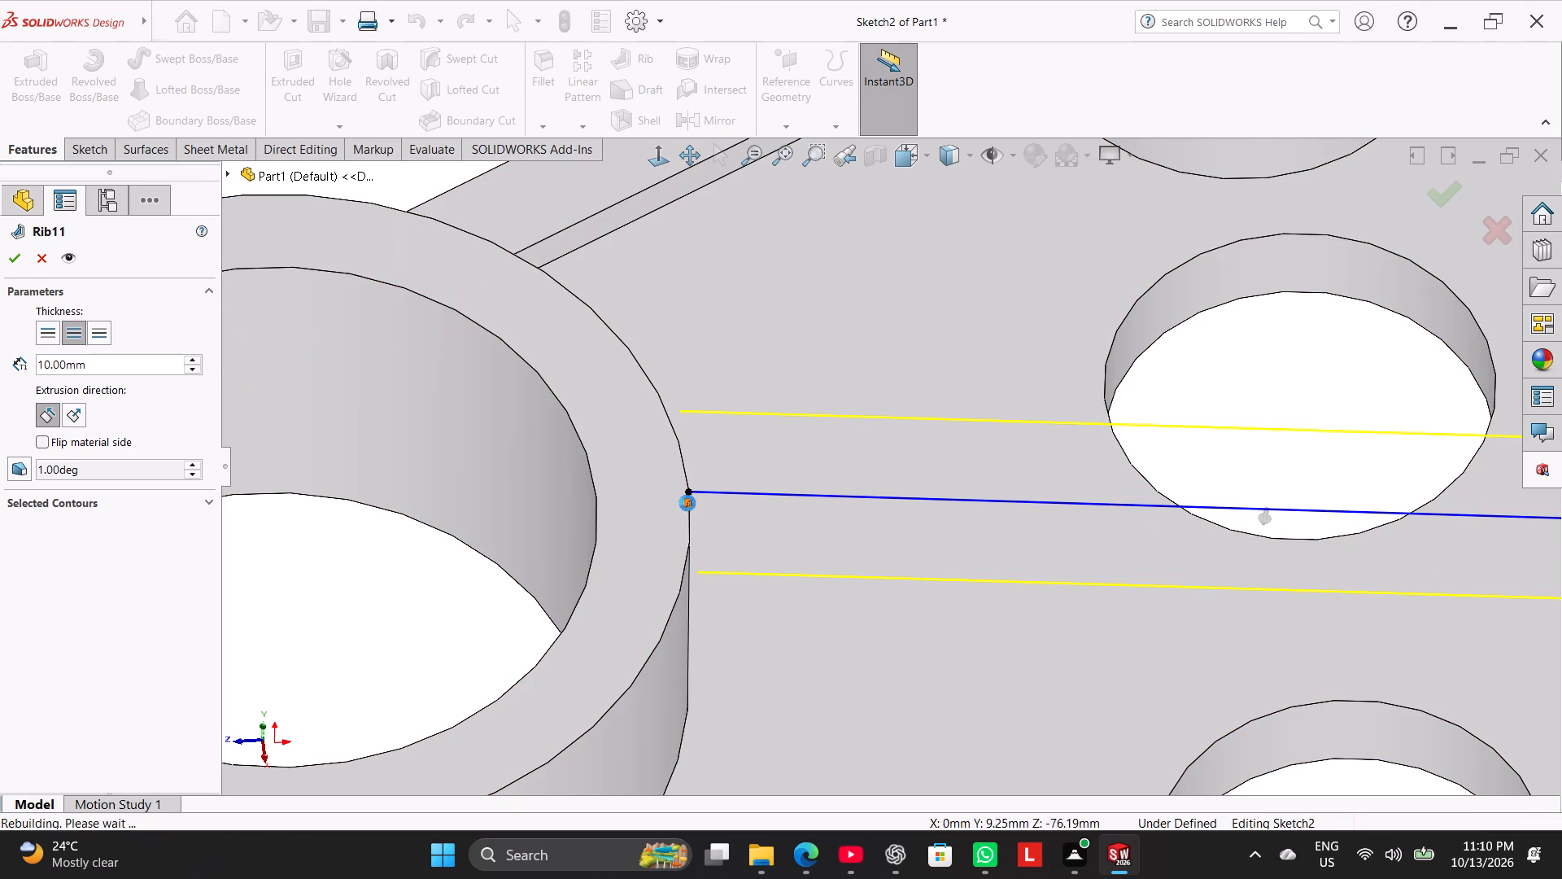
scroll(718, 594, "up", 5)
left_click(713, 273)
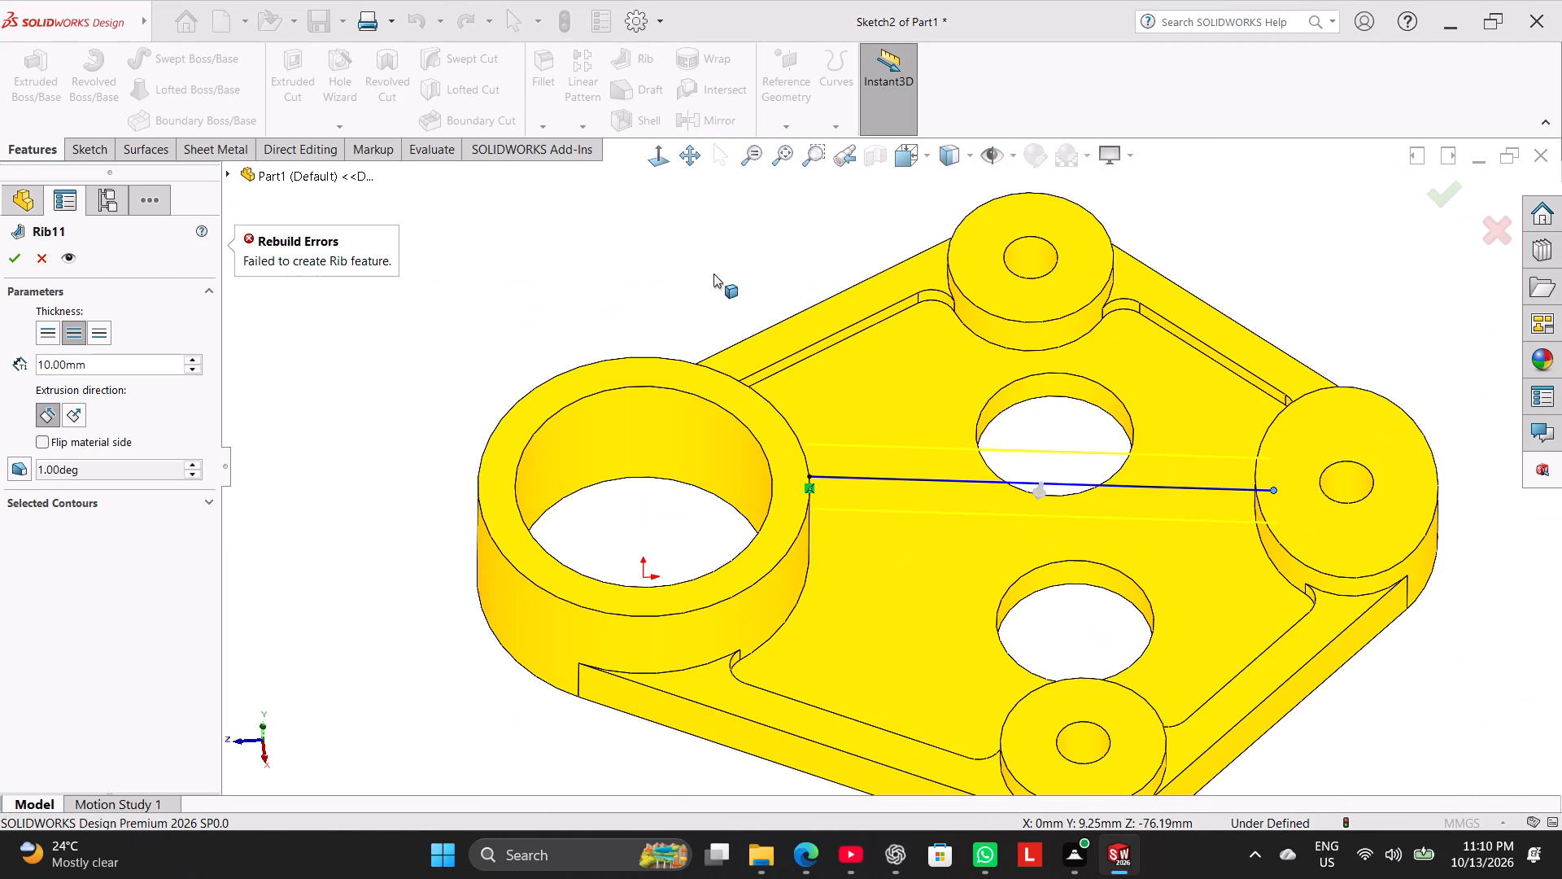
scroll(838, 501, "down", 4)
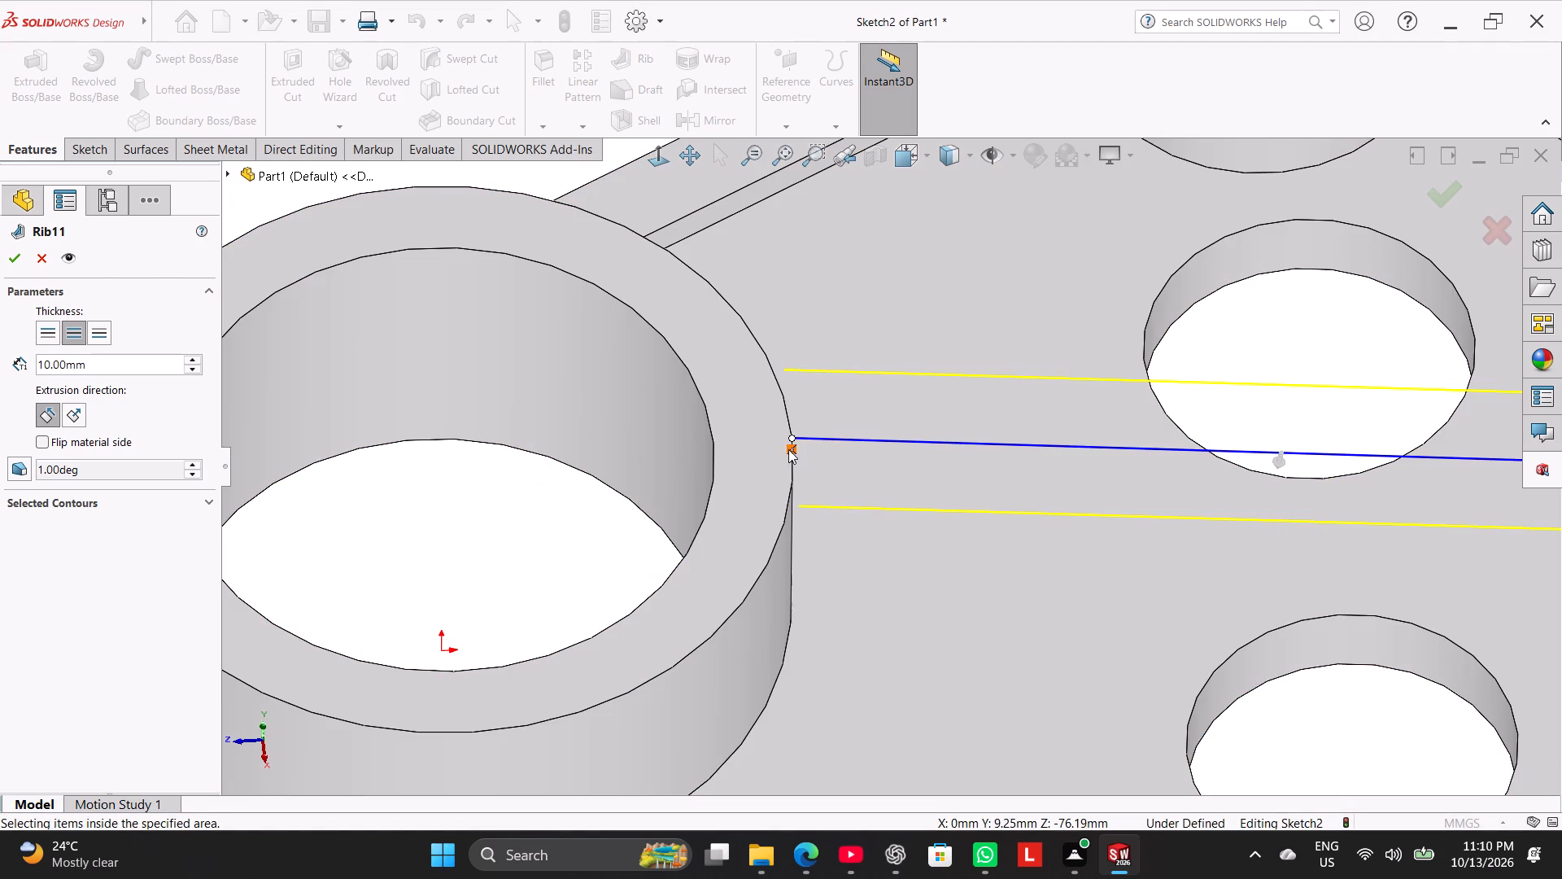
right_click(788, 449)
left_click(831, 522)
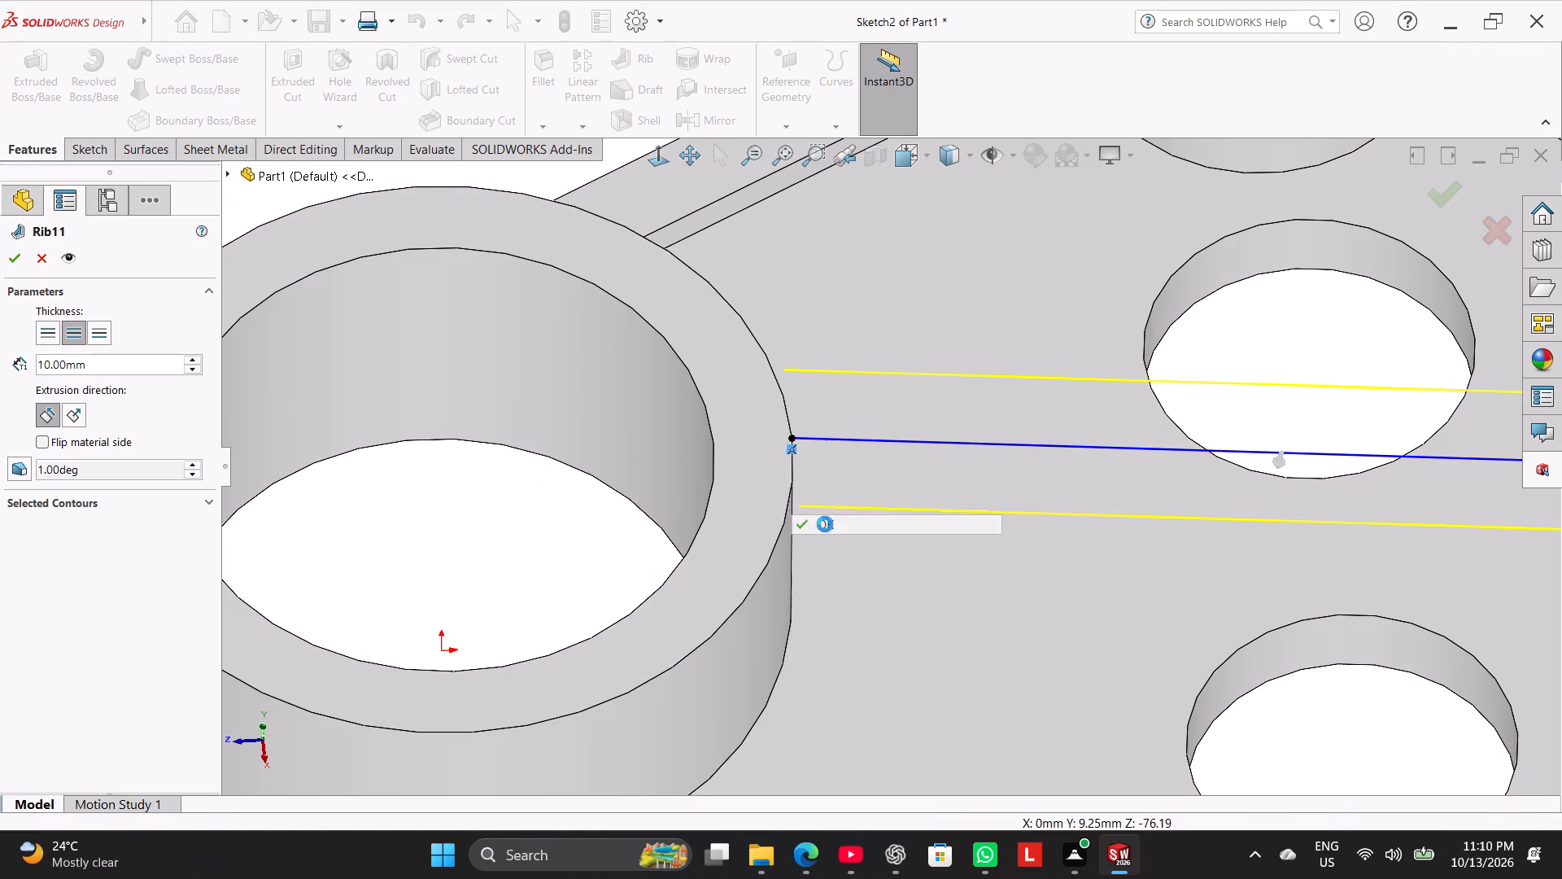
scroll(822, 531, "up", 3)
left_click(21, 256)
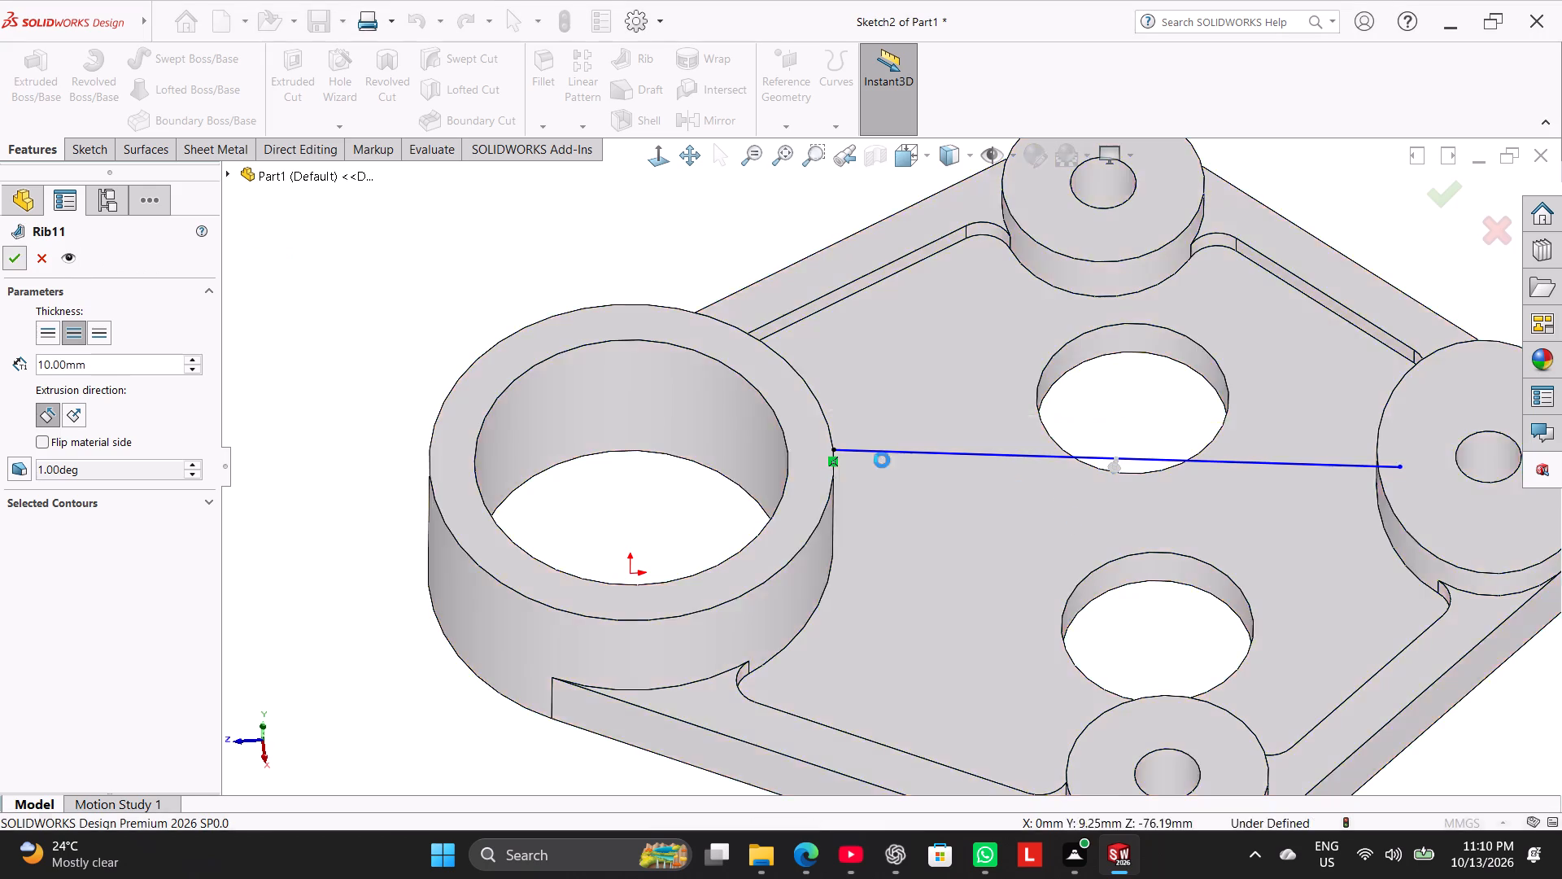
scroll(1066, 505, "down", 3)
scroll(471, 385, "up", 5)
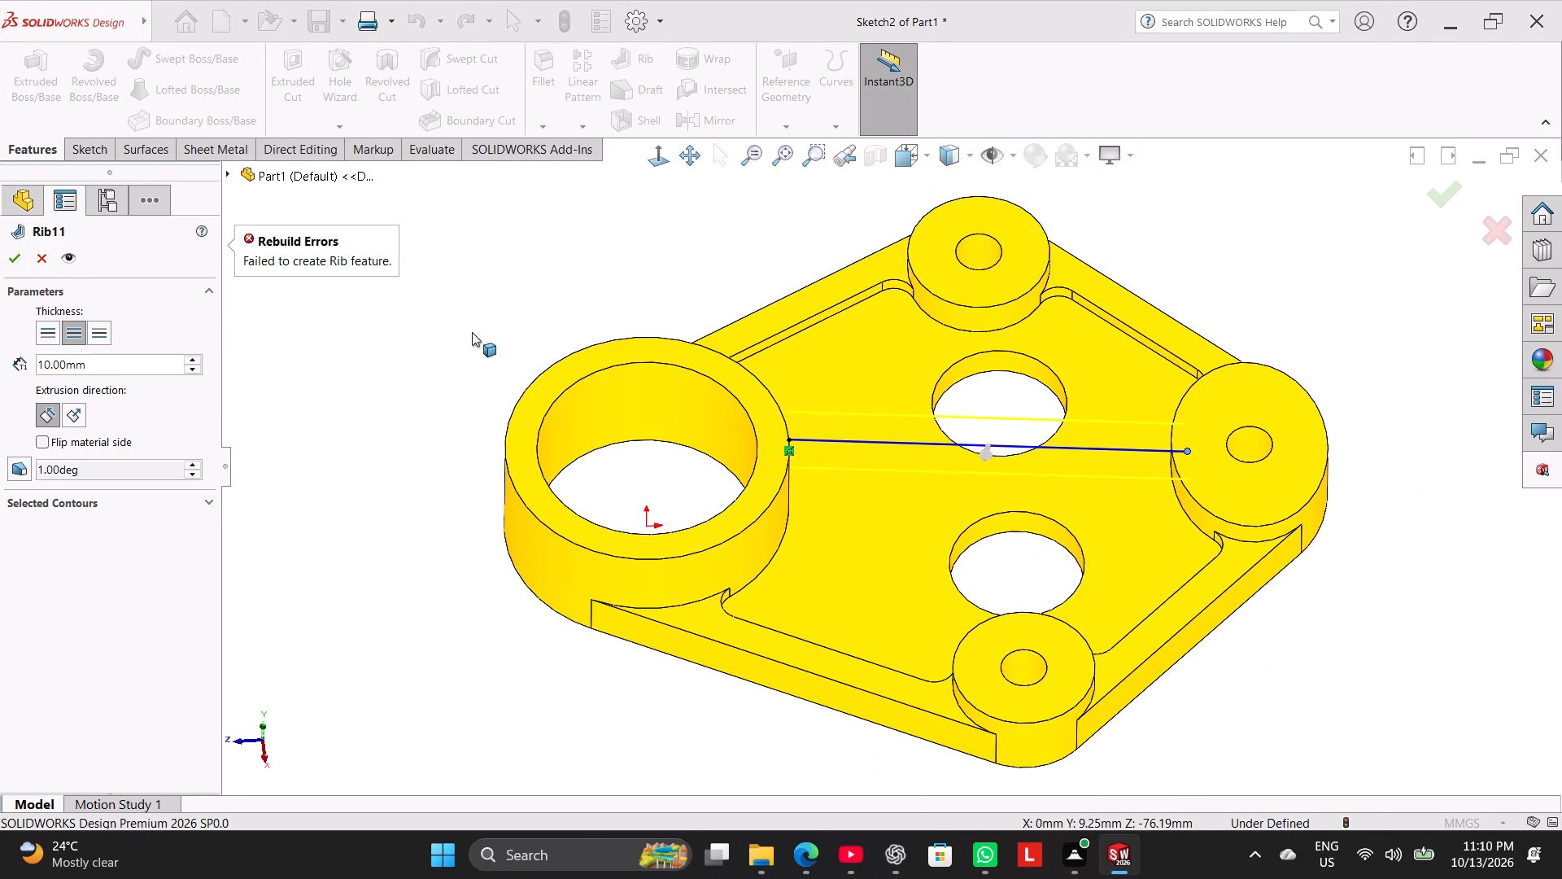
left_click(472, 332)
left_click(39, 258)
Delete the relation at the line's large-ring end and move that endpoint into the ring wall, to about X 18.17, Y 17.77.
scroll(990, 464, "down", 4)
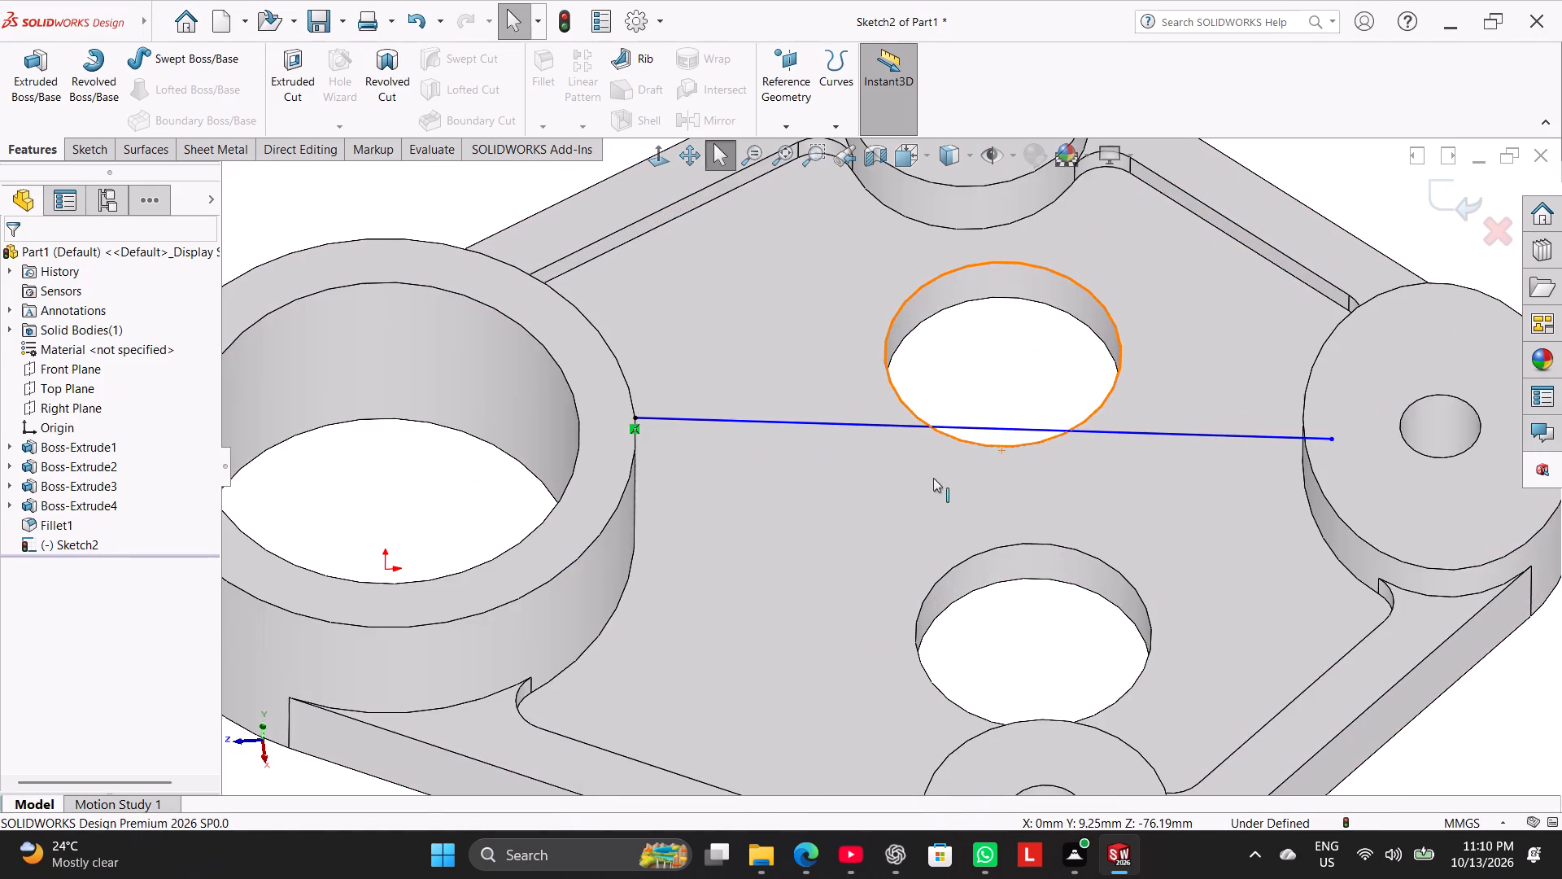
right_click(567, 413)
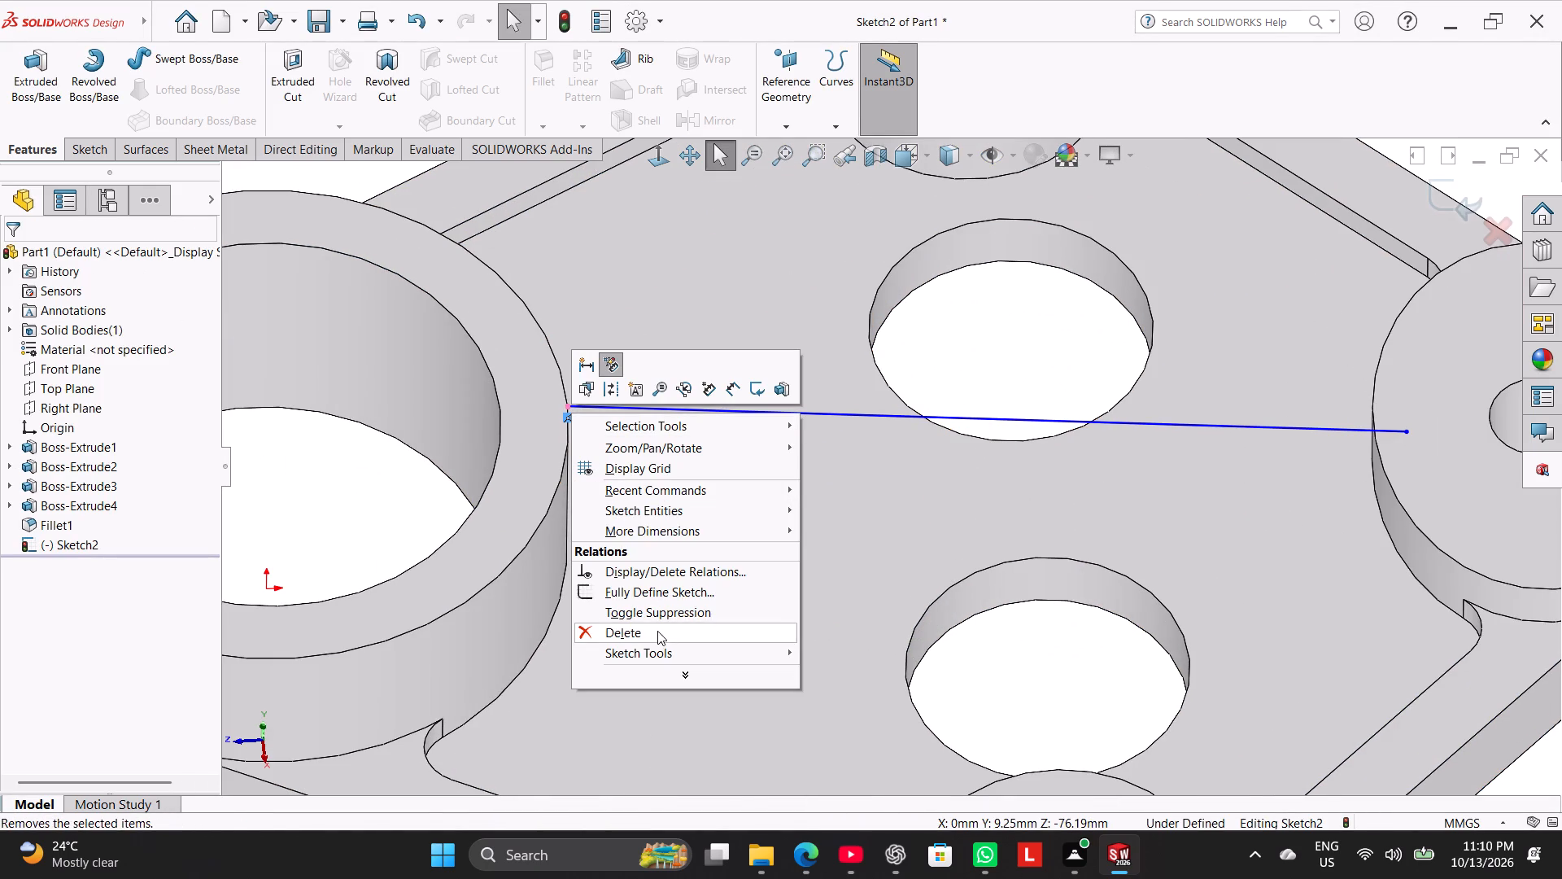
left_click(657, 631)
left_click_drag(567, 405, 540, 405)
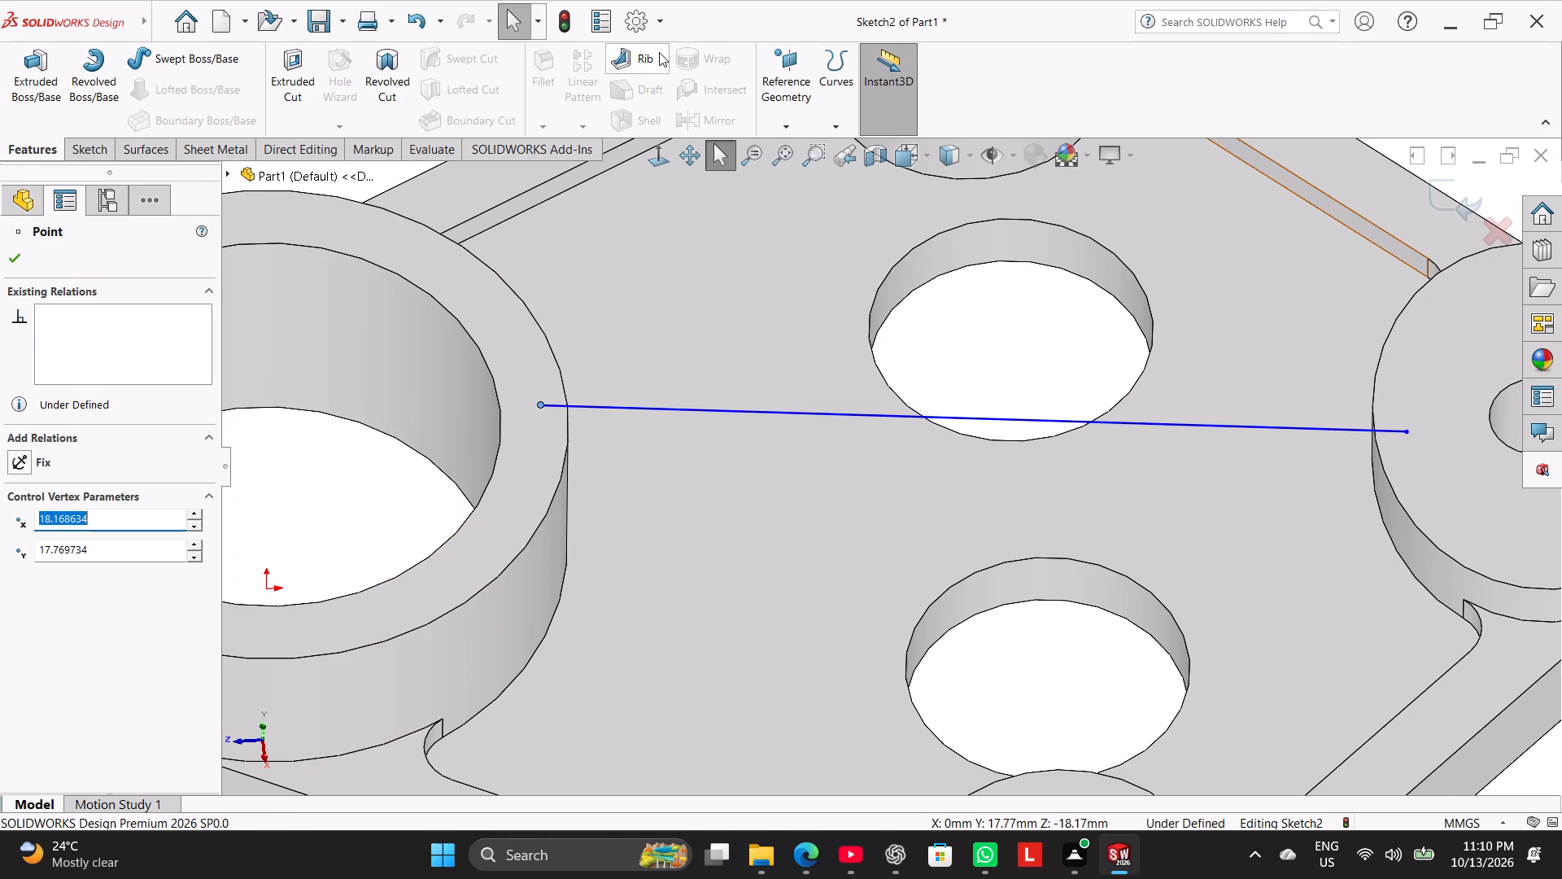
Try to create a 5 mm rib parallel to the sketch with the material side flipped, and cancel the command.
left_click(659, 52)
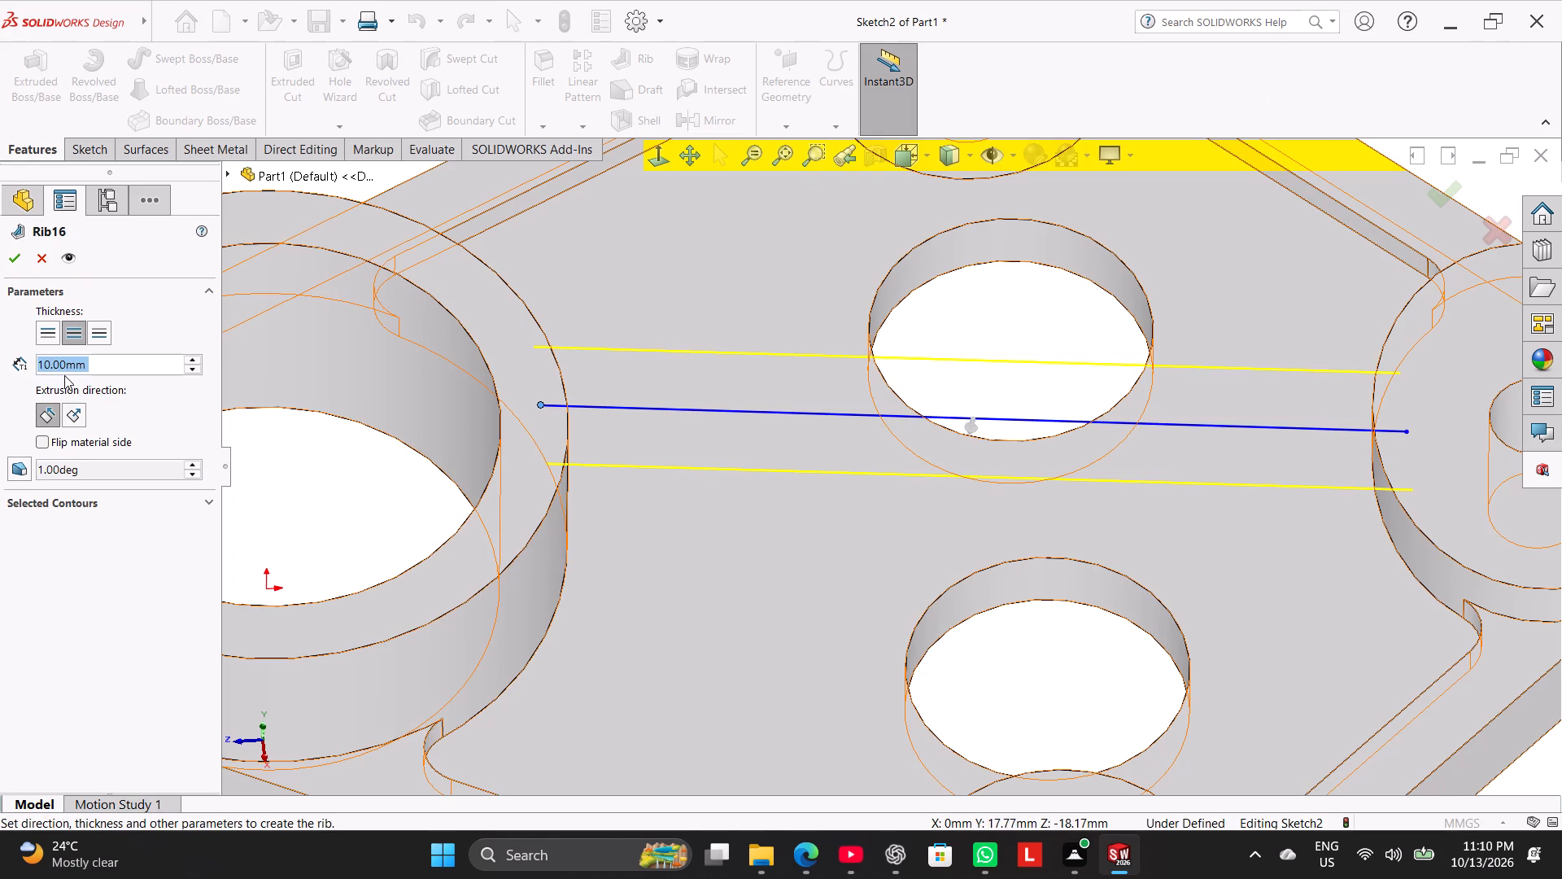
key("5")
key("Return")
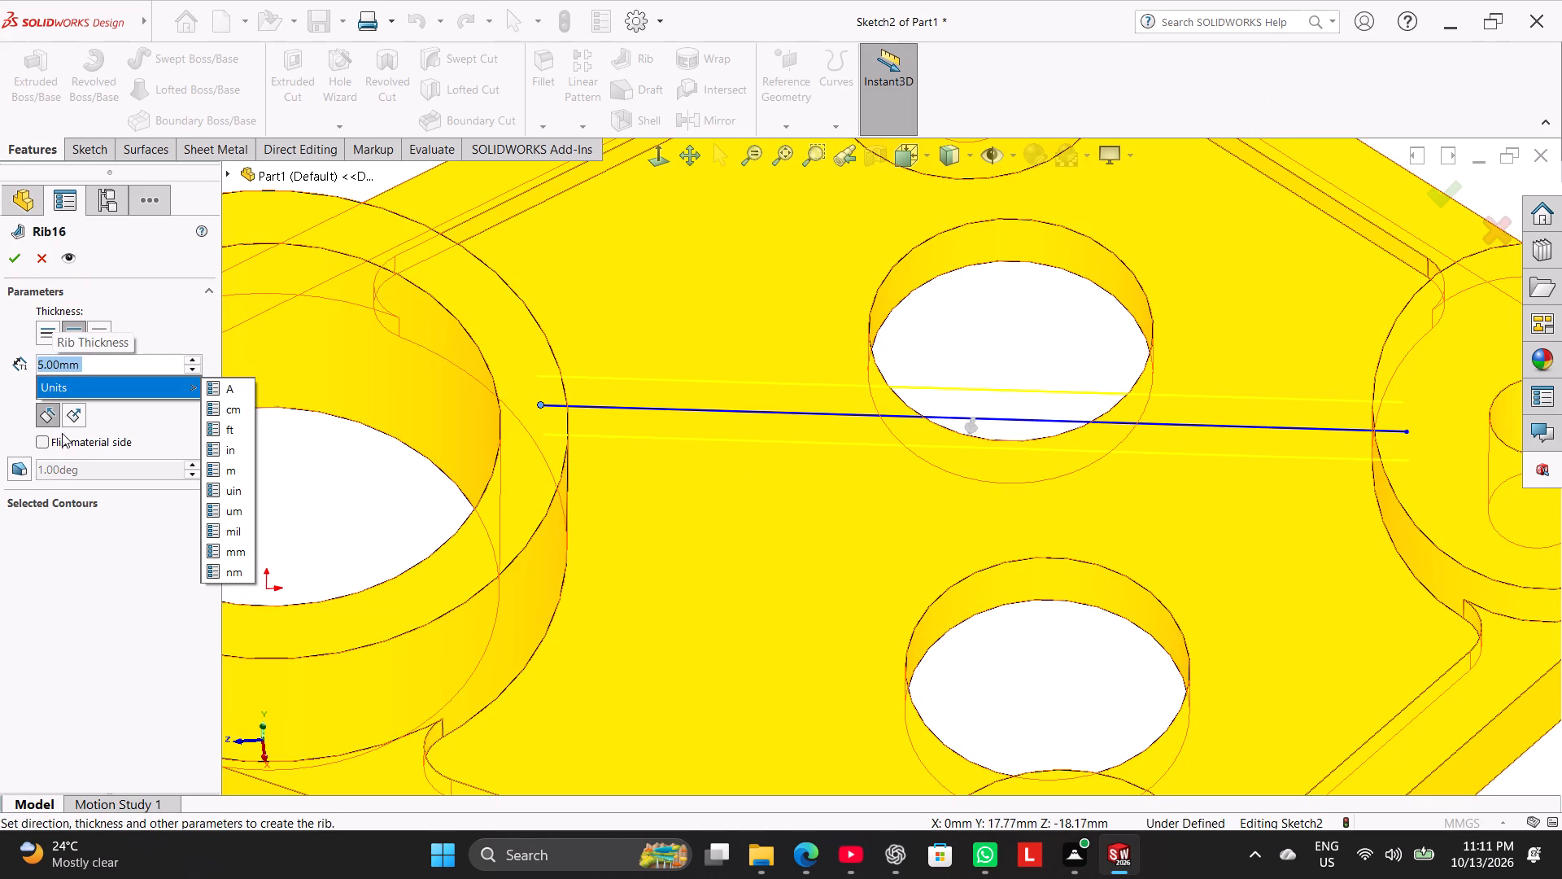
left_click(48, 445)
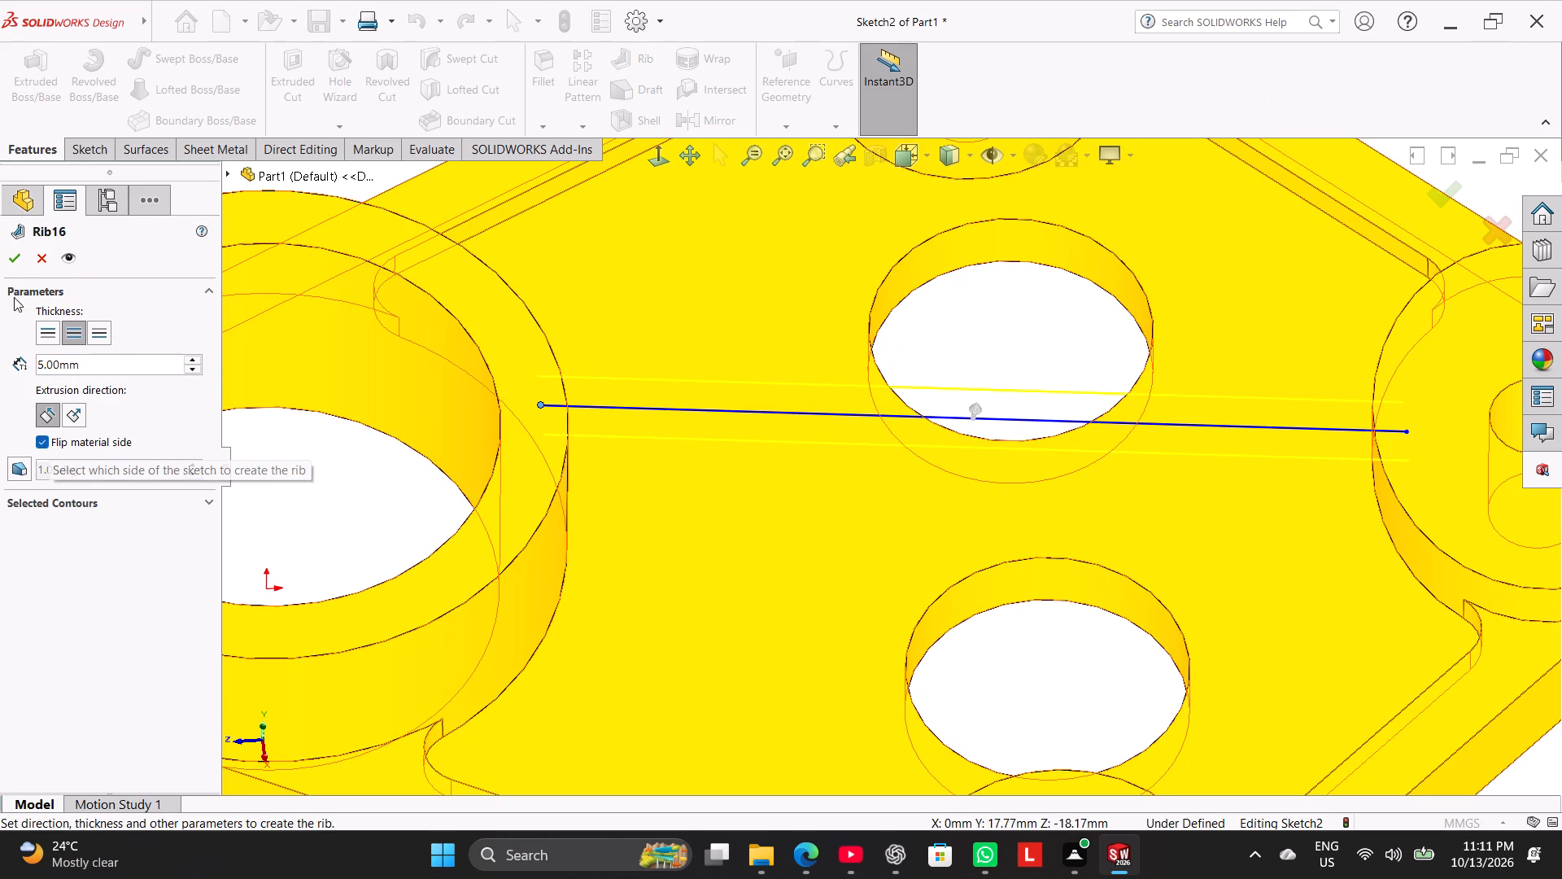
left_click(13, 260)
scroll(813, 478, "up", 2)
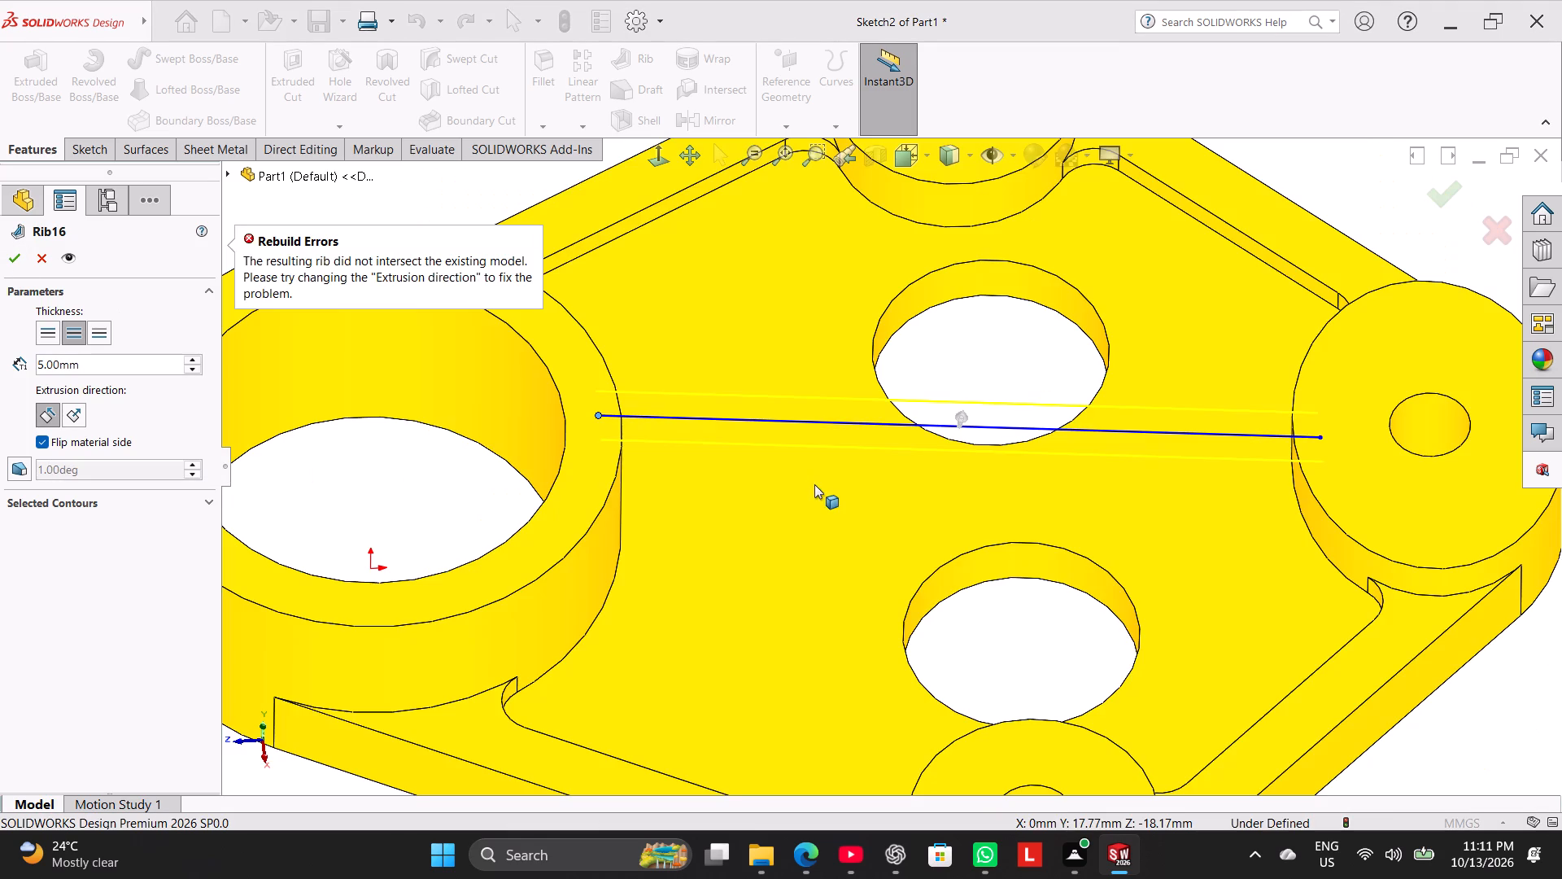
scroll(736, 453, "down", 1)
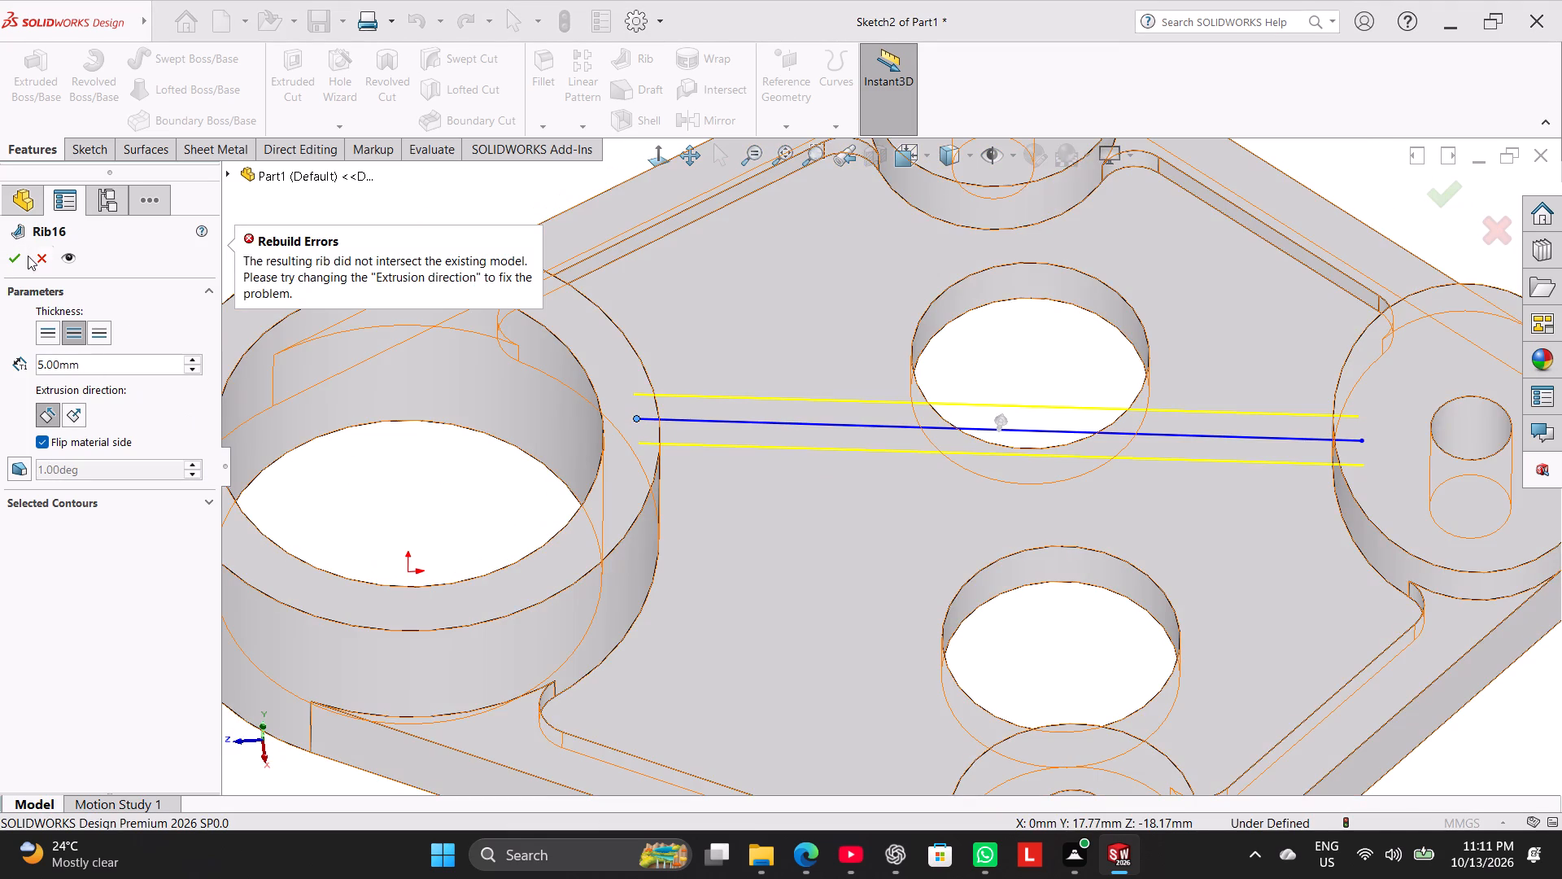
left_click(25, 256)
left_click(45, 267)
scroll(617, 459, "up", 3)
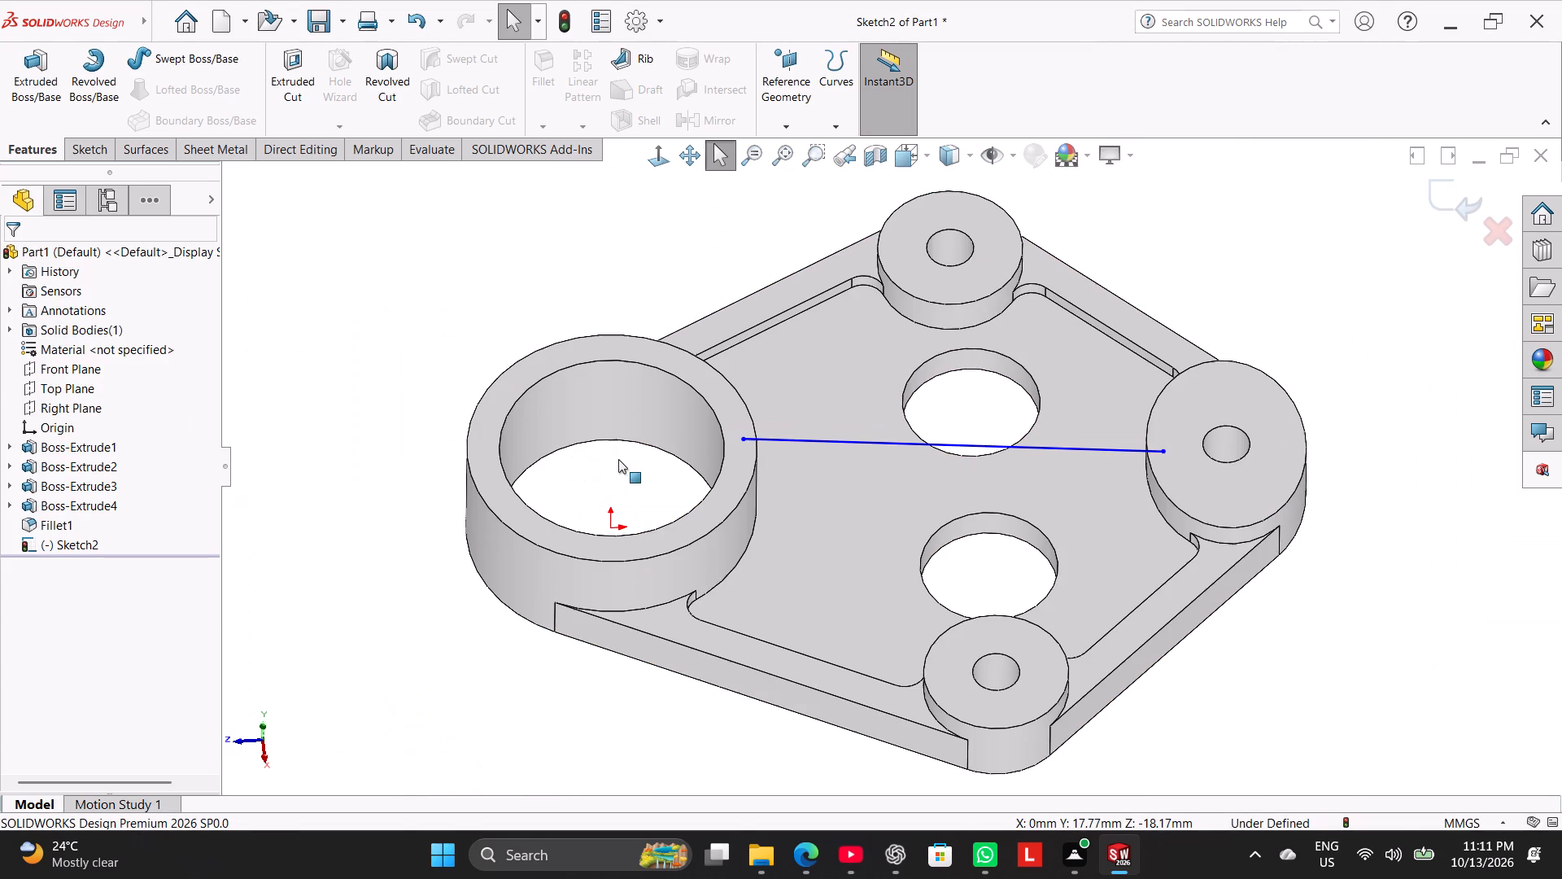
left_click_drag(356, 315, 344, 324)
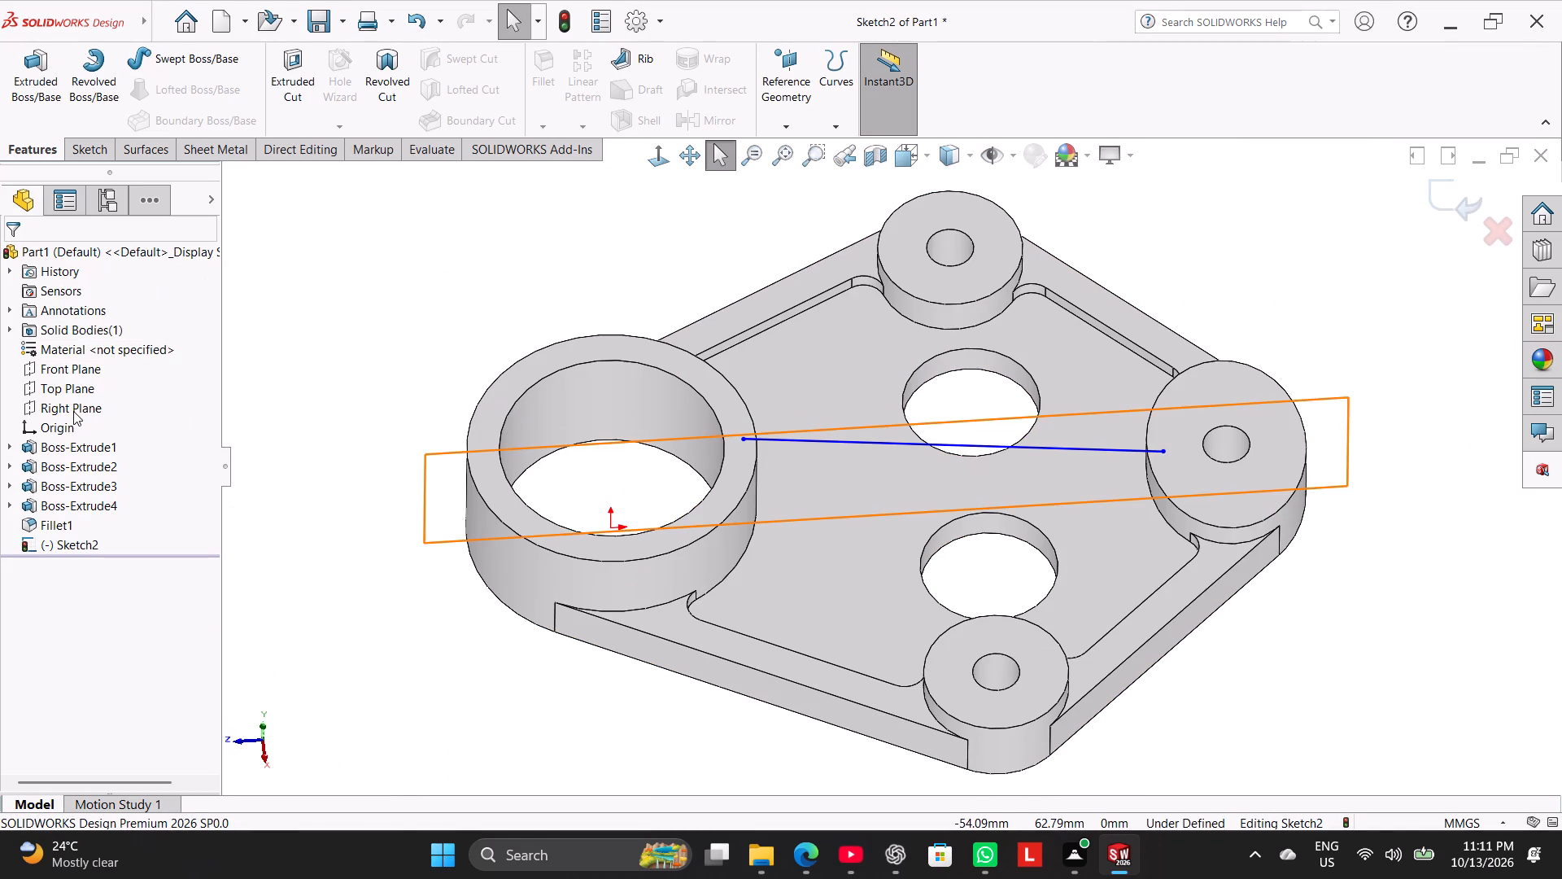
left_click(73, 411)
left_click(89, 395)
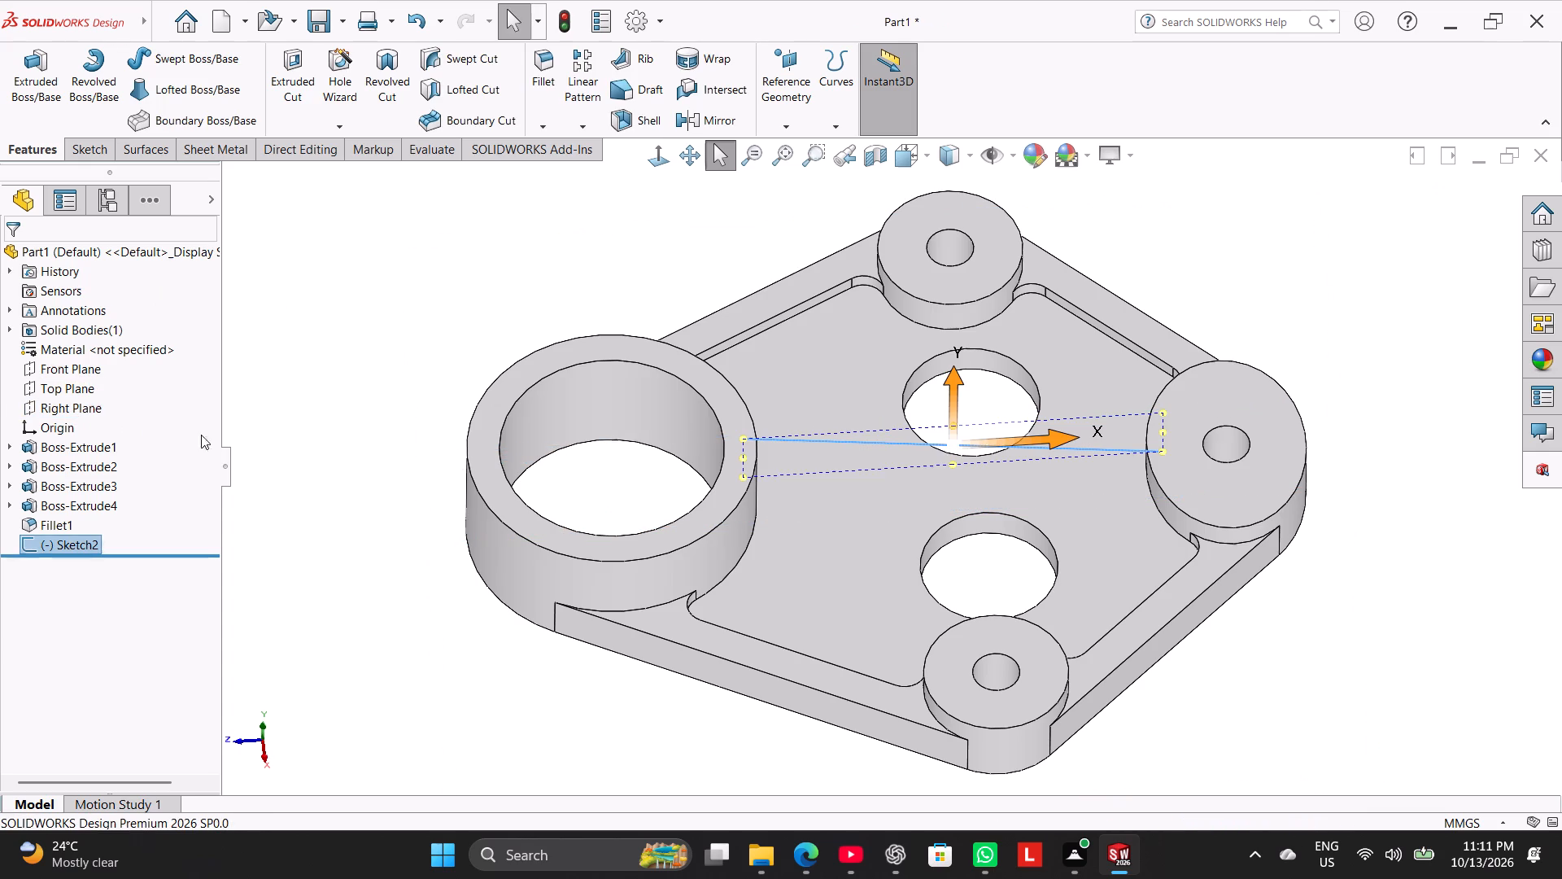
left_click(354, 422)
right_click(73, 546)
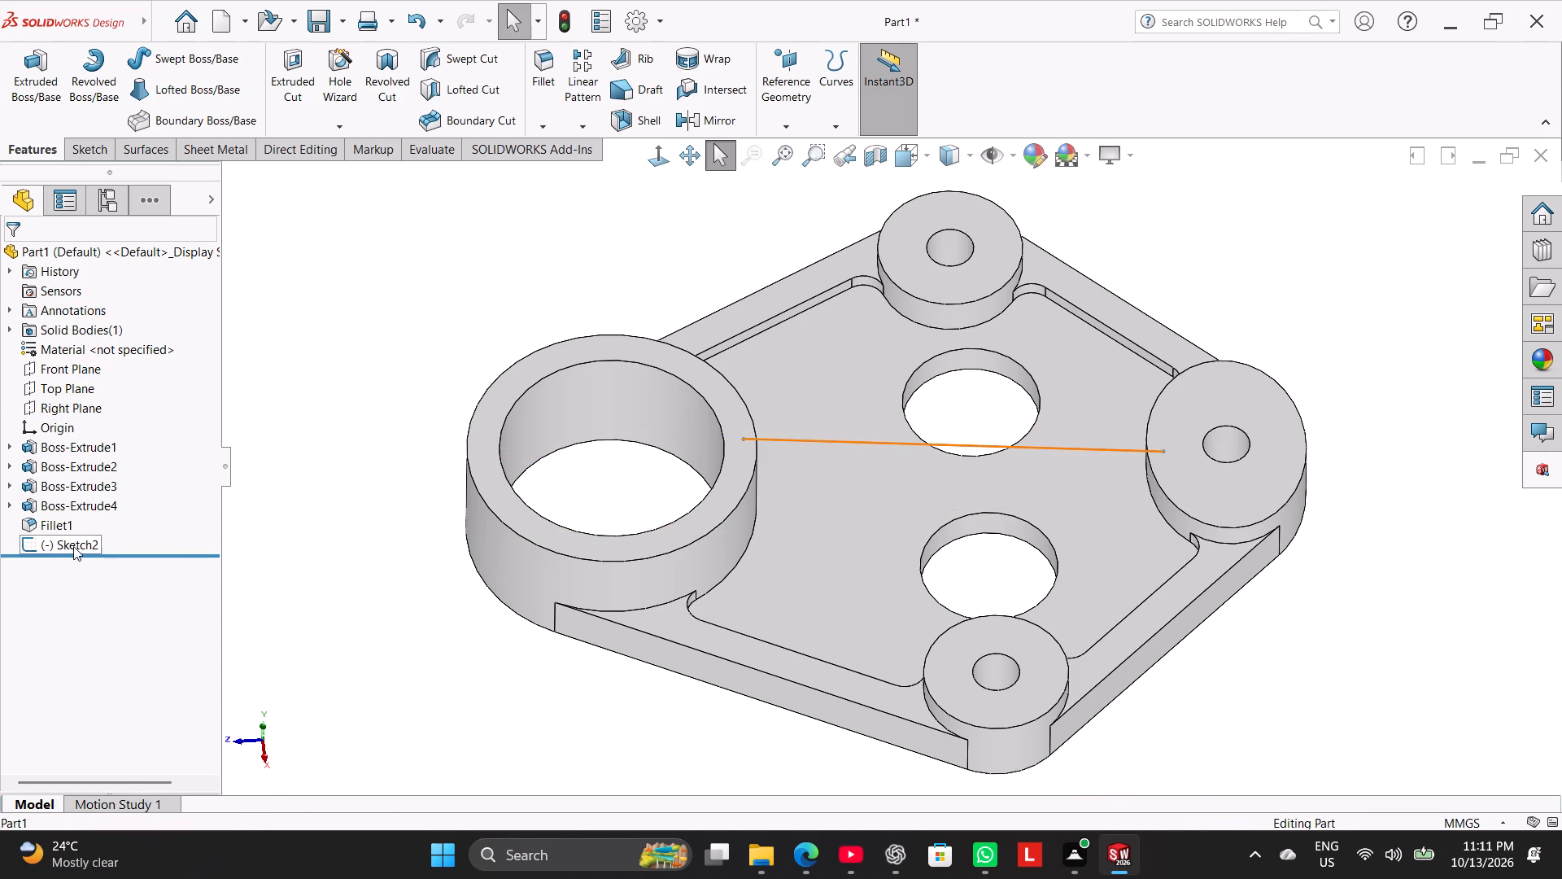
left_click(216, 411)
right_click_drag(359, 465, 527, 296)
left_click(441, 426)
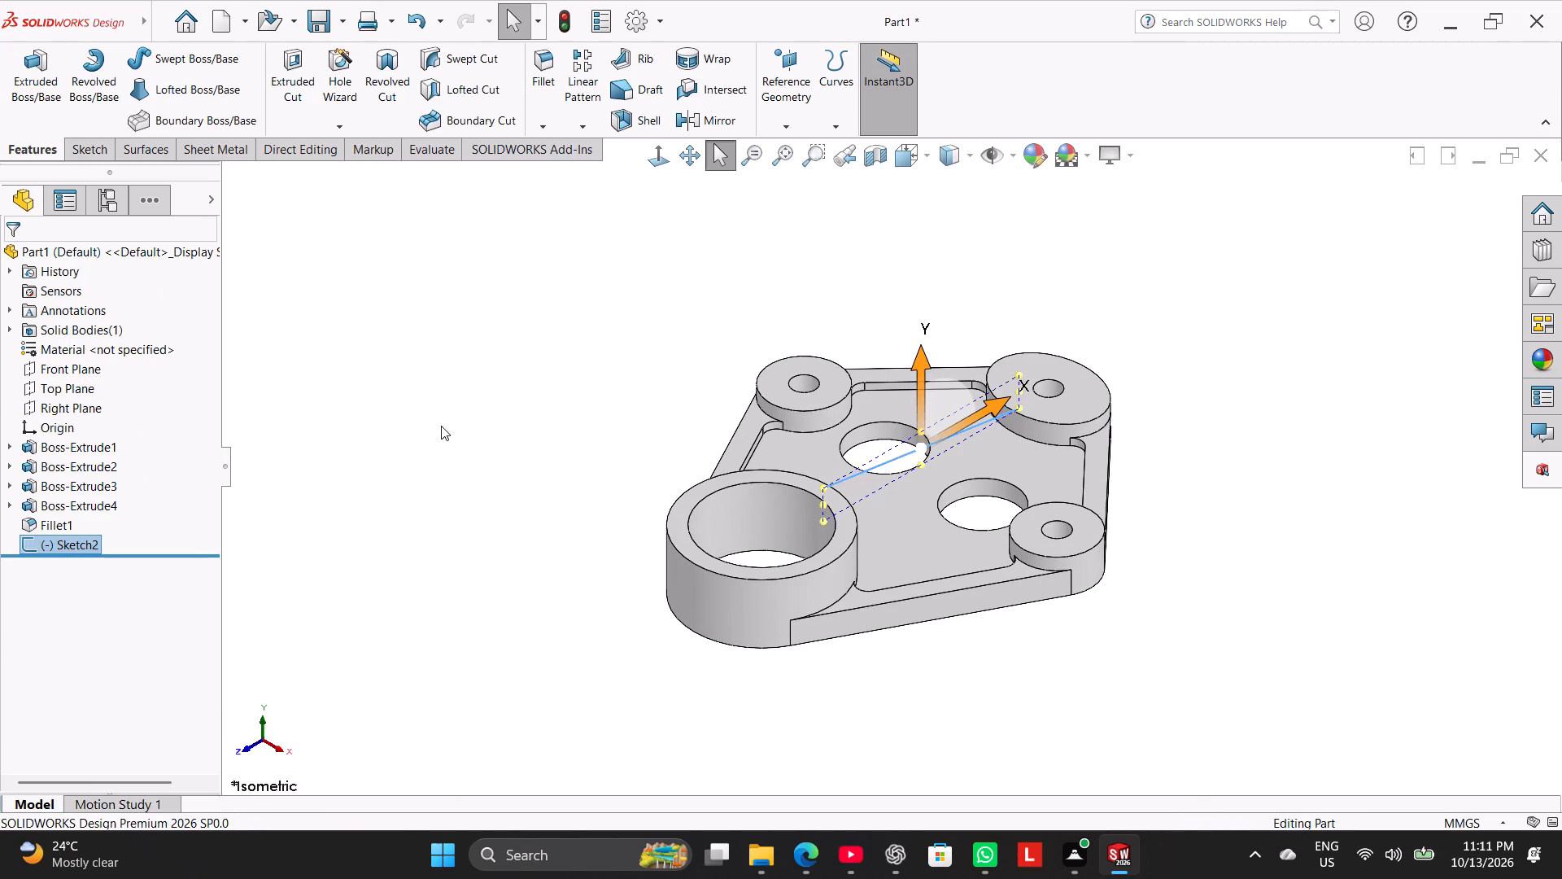
Reopen the sloped line's sketch and move its far-boss endpoint onto the boss's top edge, at about X 76.71, Y 10.
left_click(933, 444)
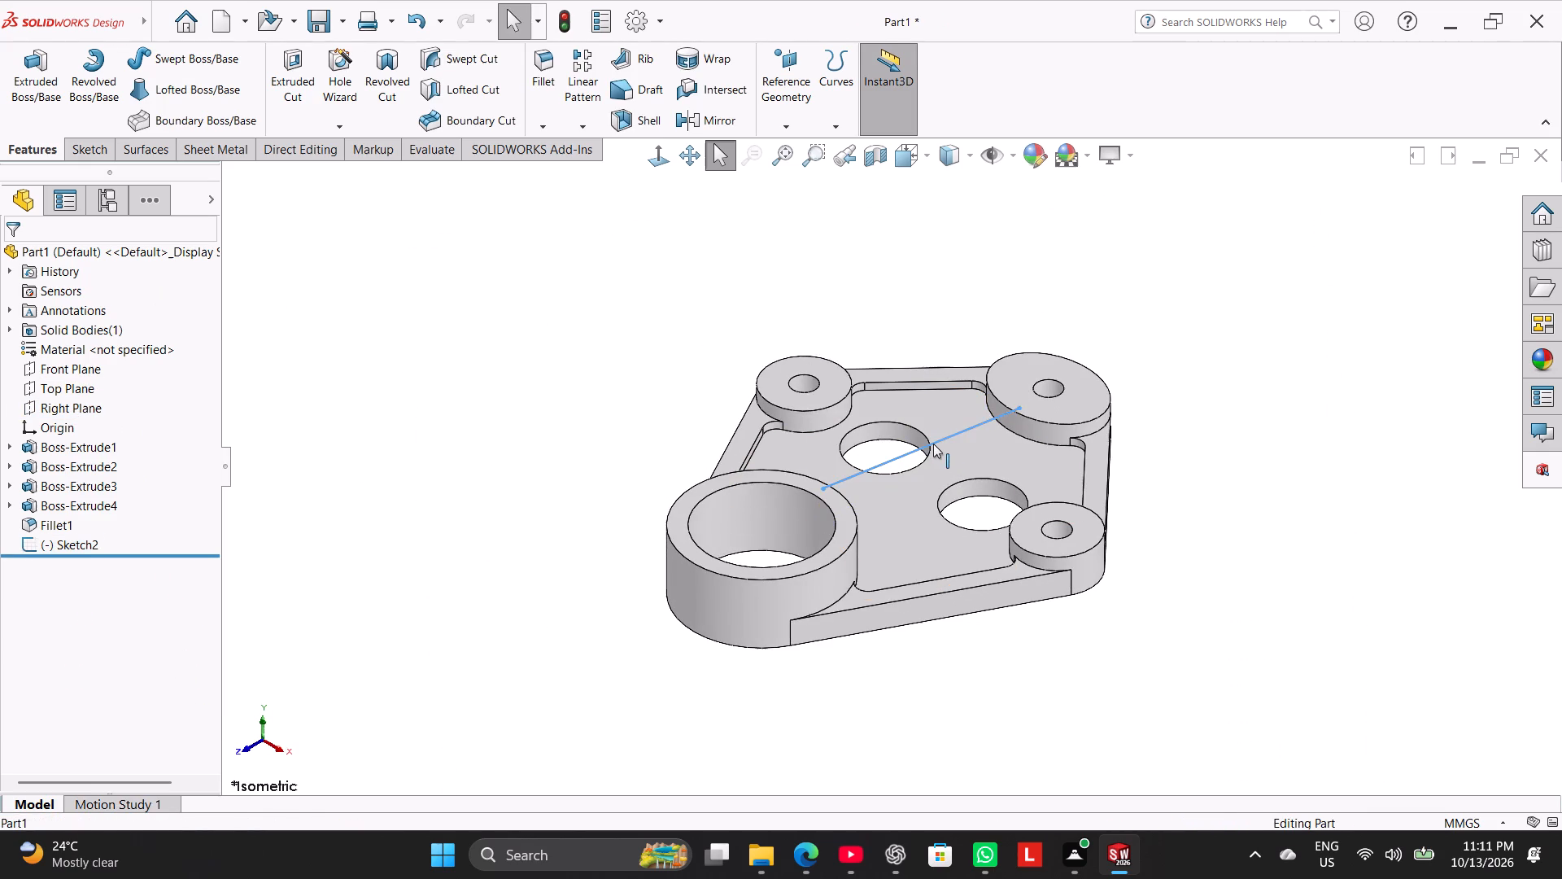
left_click(933, 444)
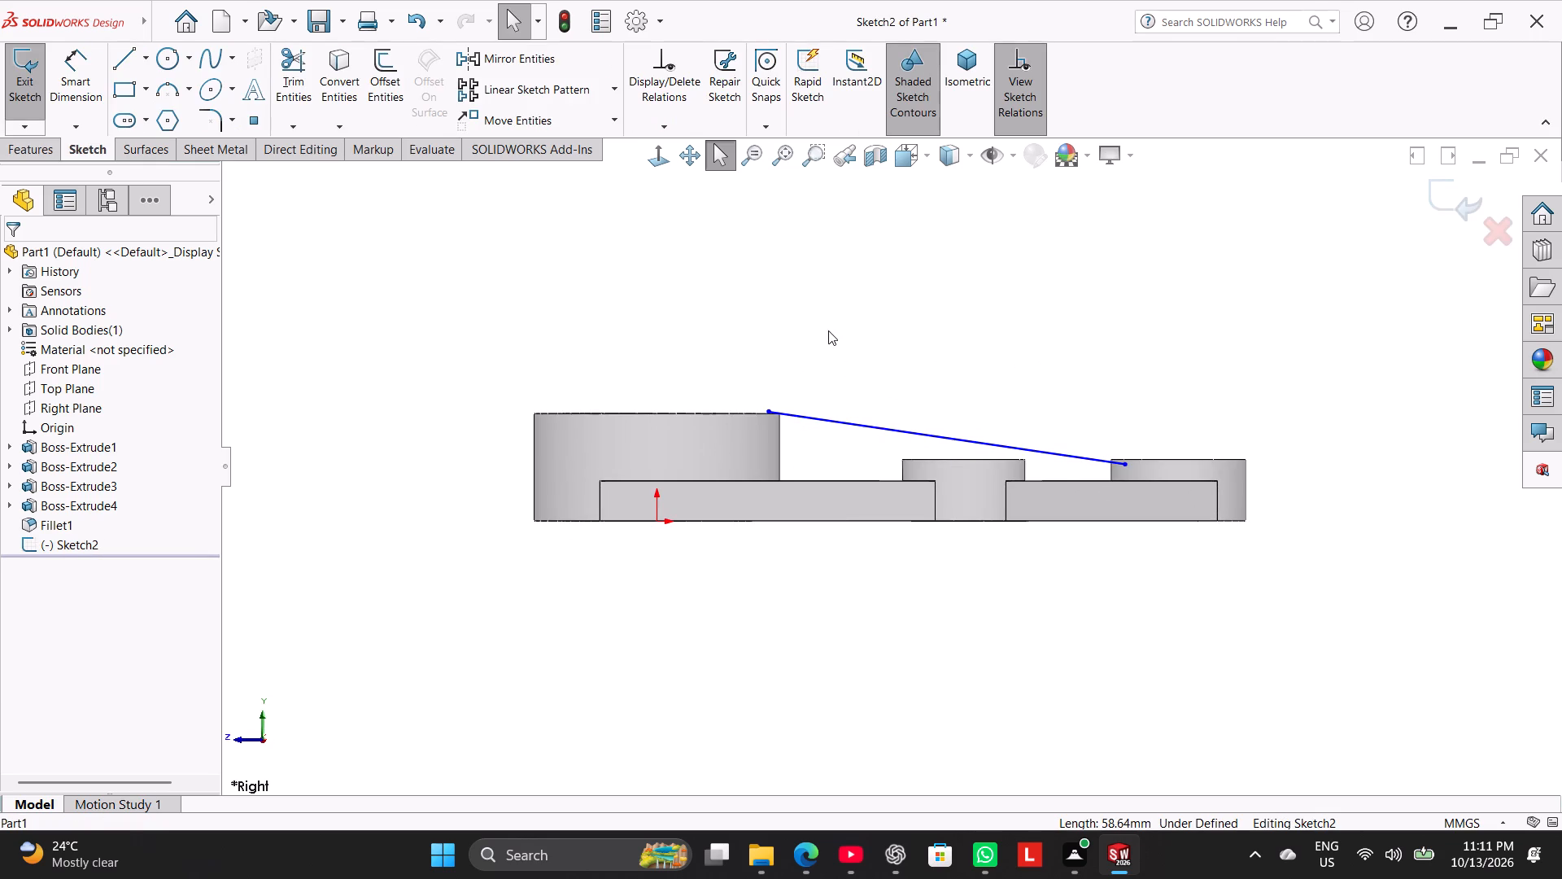
scroll(828, 330, "down", 3)
scroll(1337, 467, "down", 1)
scroll(1339, 555, "down", 2)
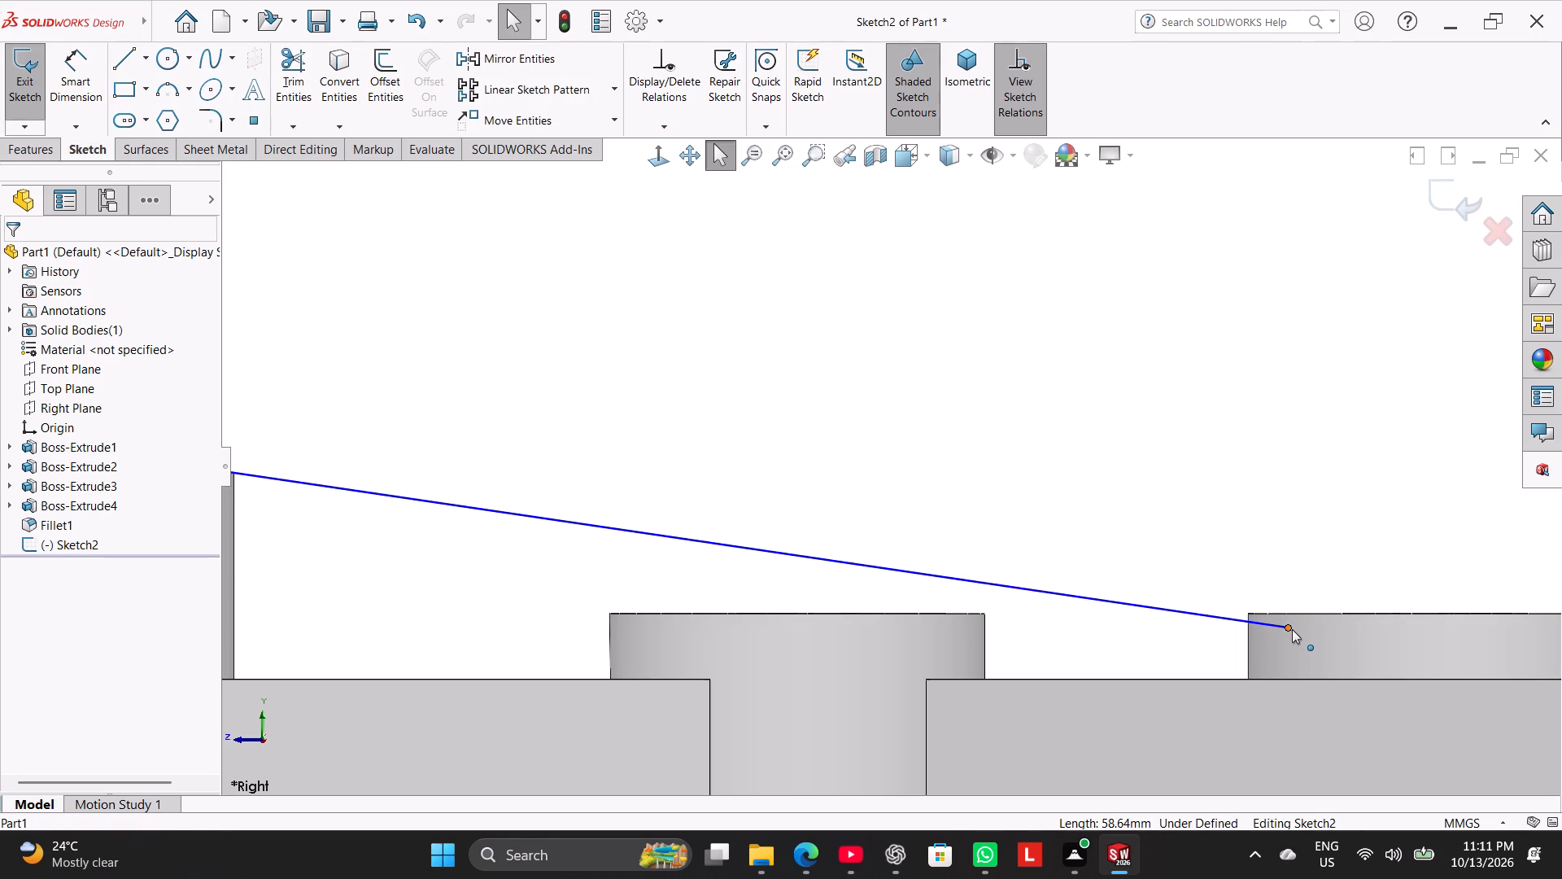
left_click_drag(1292, 629, 1298, 615)
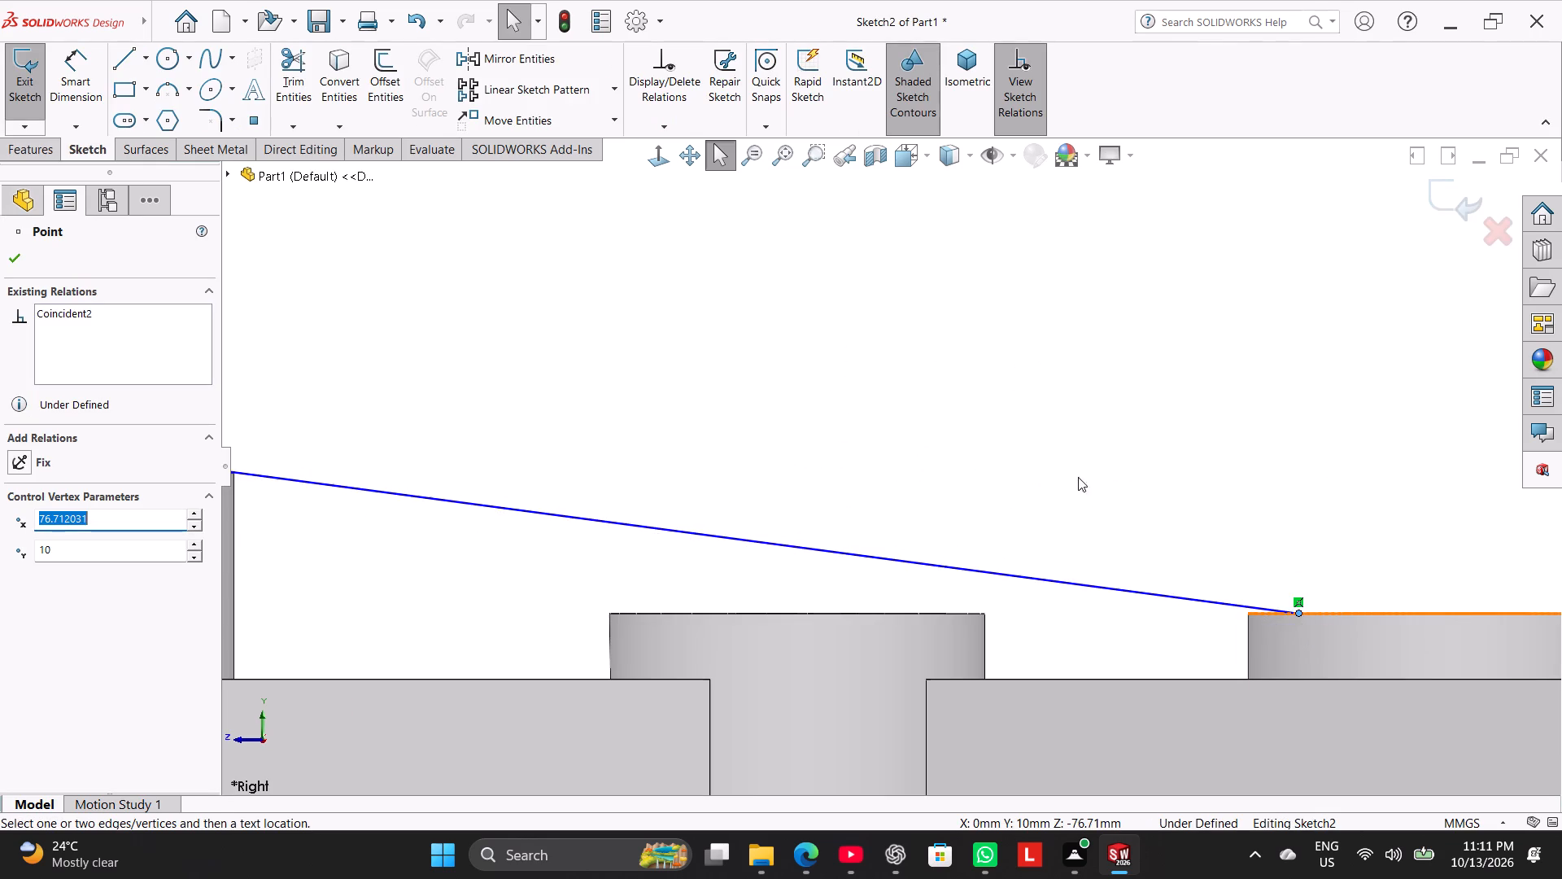
Move the sloped line's other endpoint onto the top edge of the large ring, keeping it slightly inside the ring wall.
scroll(1059, 462, "up", 3)
left_click_drag(487, 464, 491, 448)
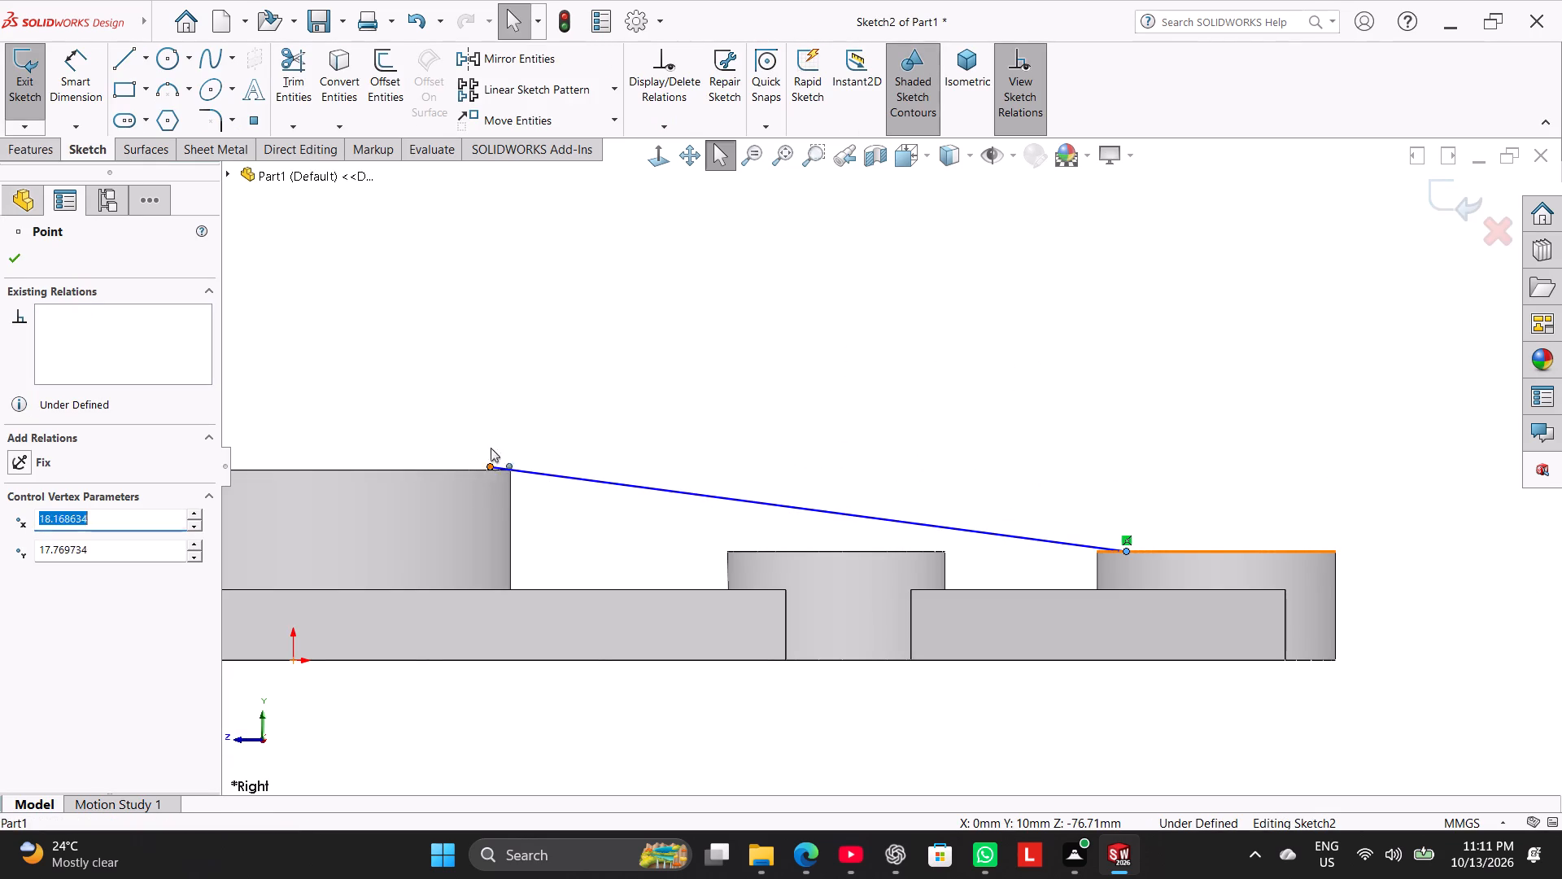
left_click_drag(491, 448, 489, 473)
left_click(470, 418)
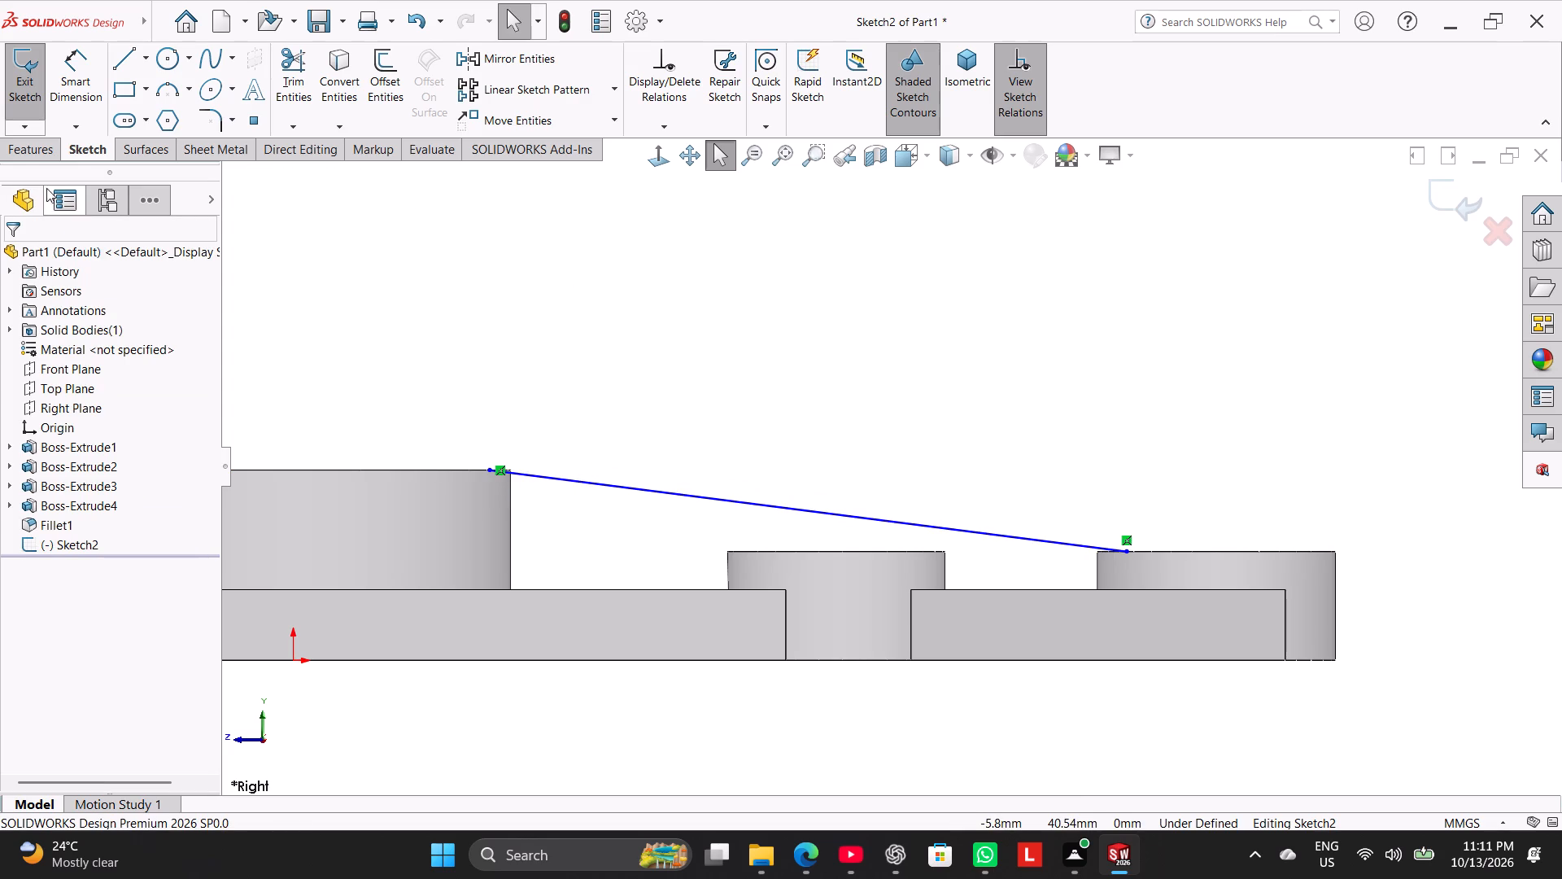
Start a rib from the adjusted sloped line between the large ring and the far boss.
left_click(24, 151)
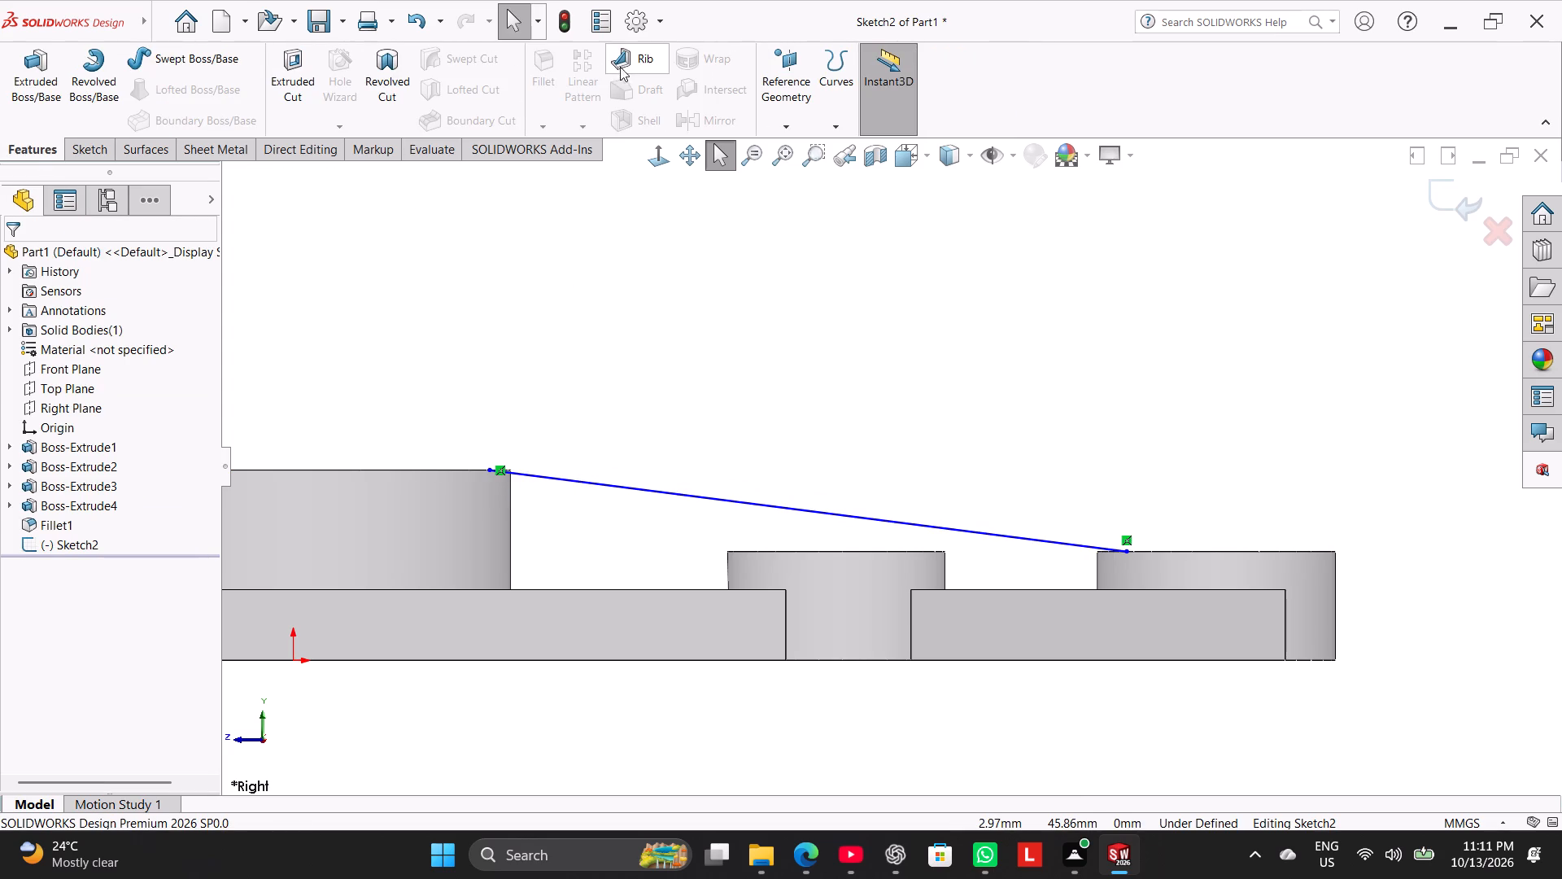
left_click(623, 67)
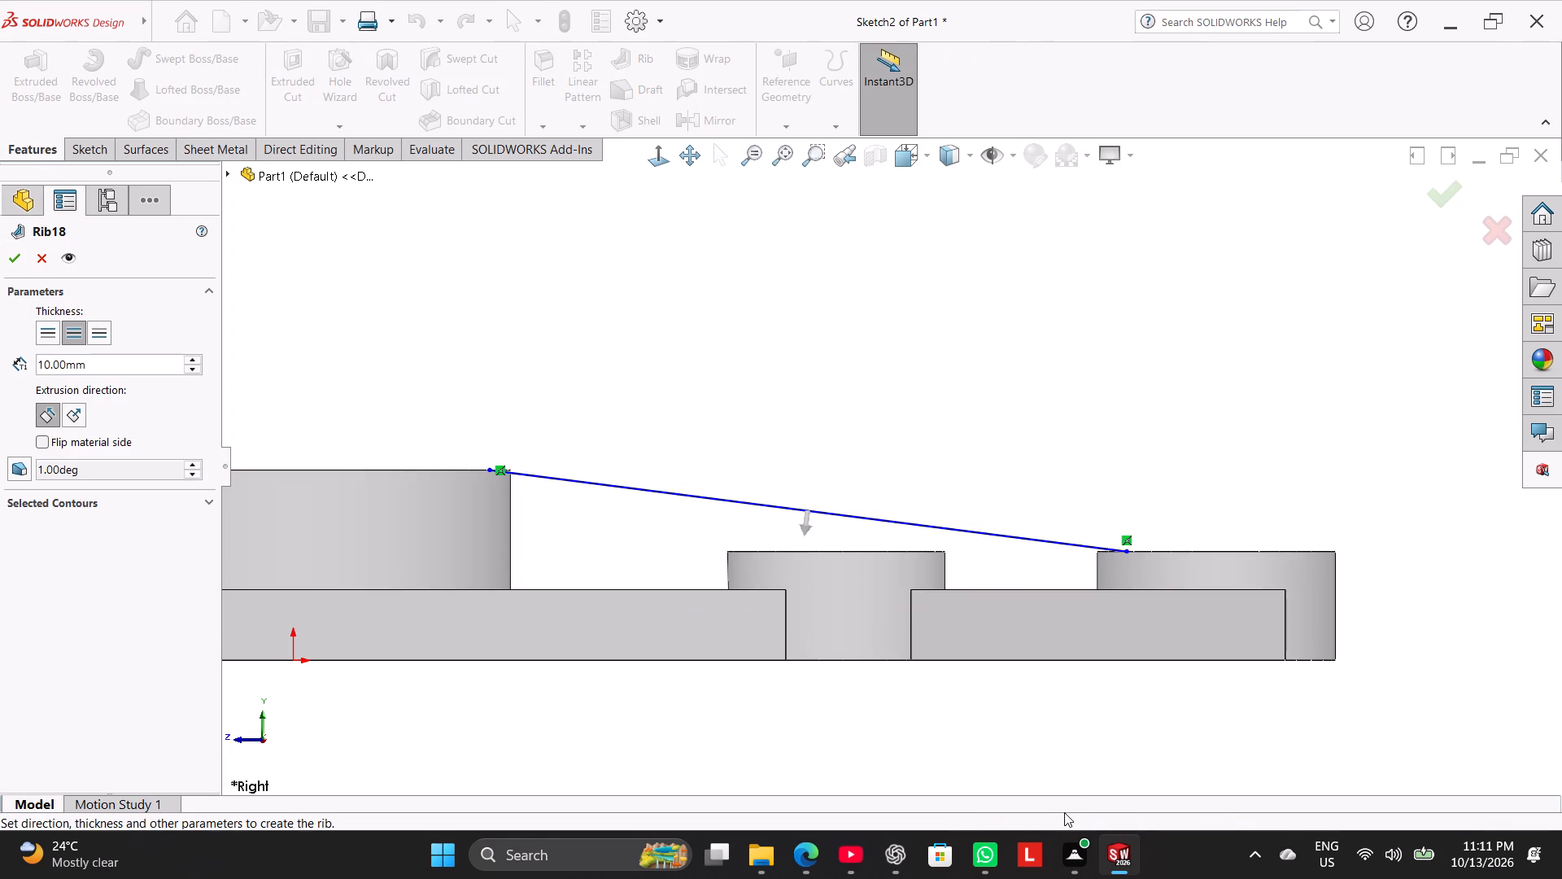
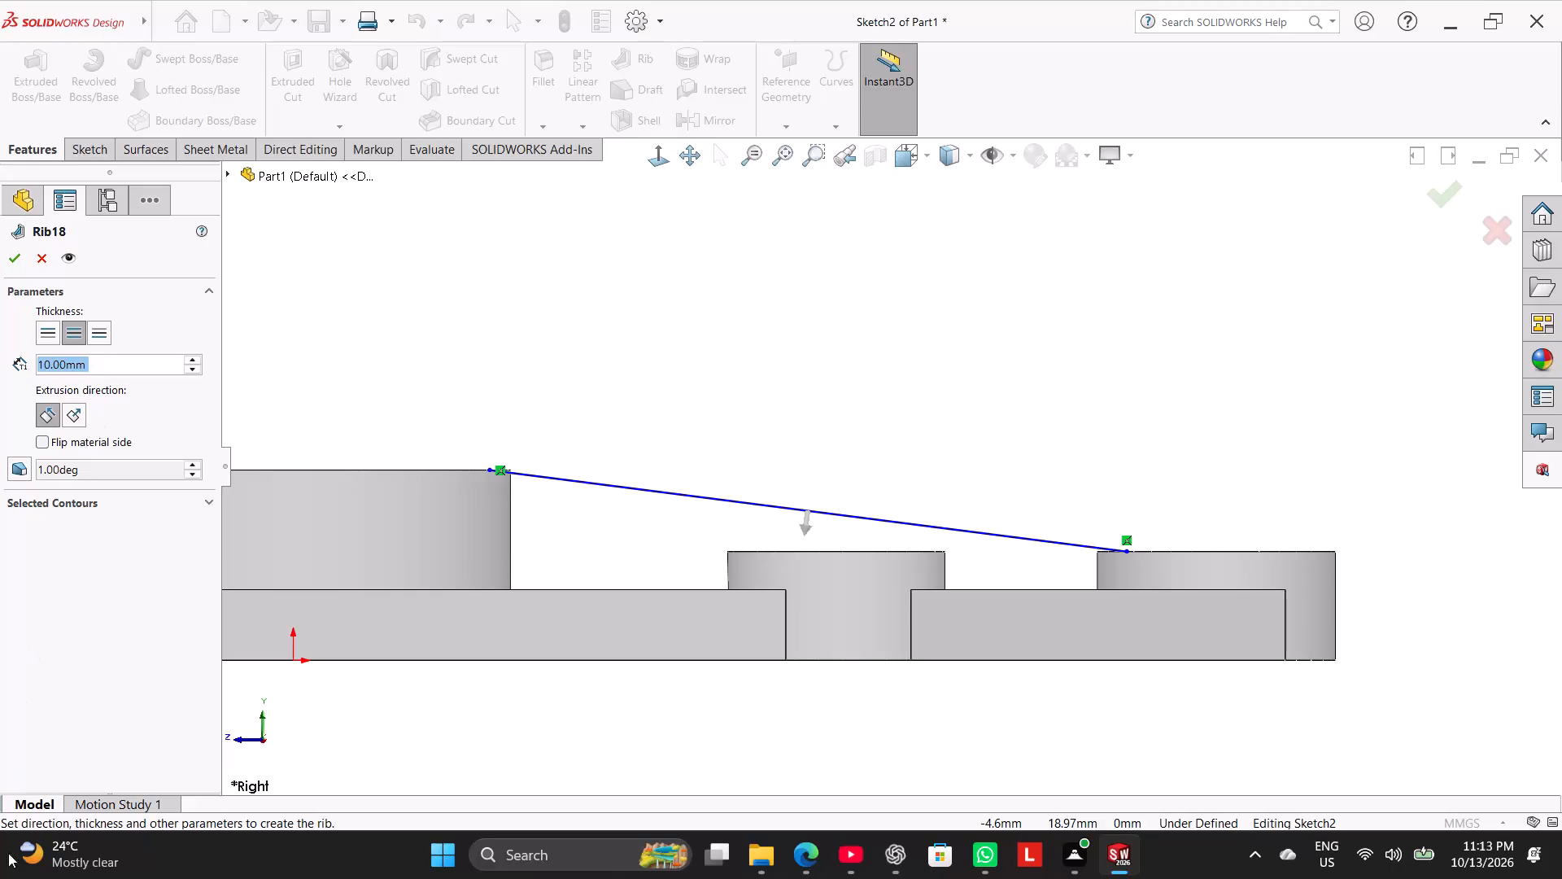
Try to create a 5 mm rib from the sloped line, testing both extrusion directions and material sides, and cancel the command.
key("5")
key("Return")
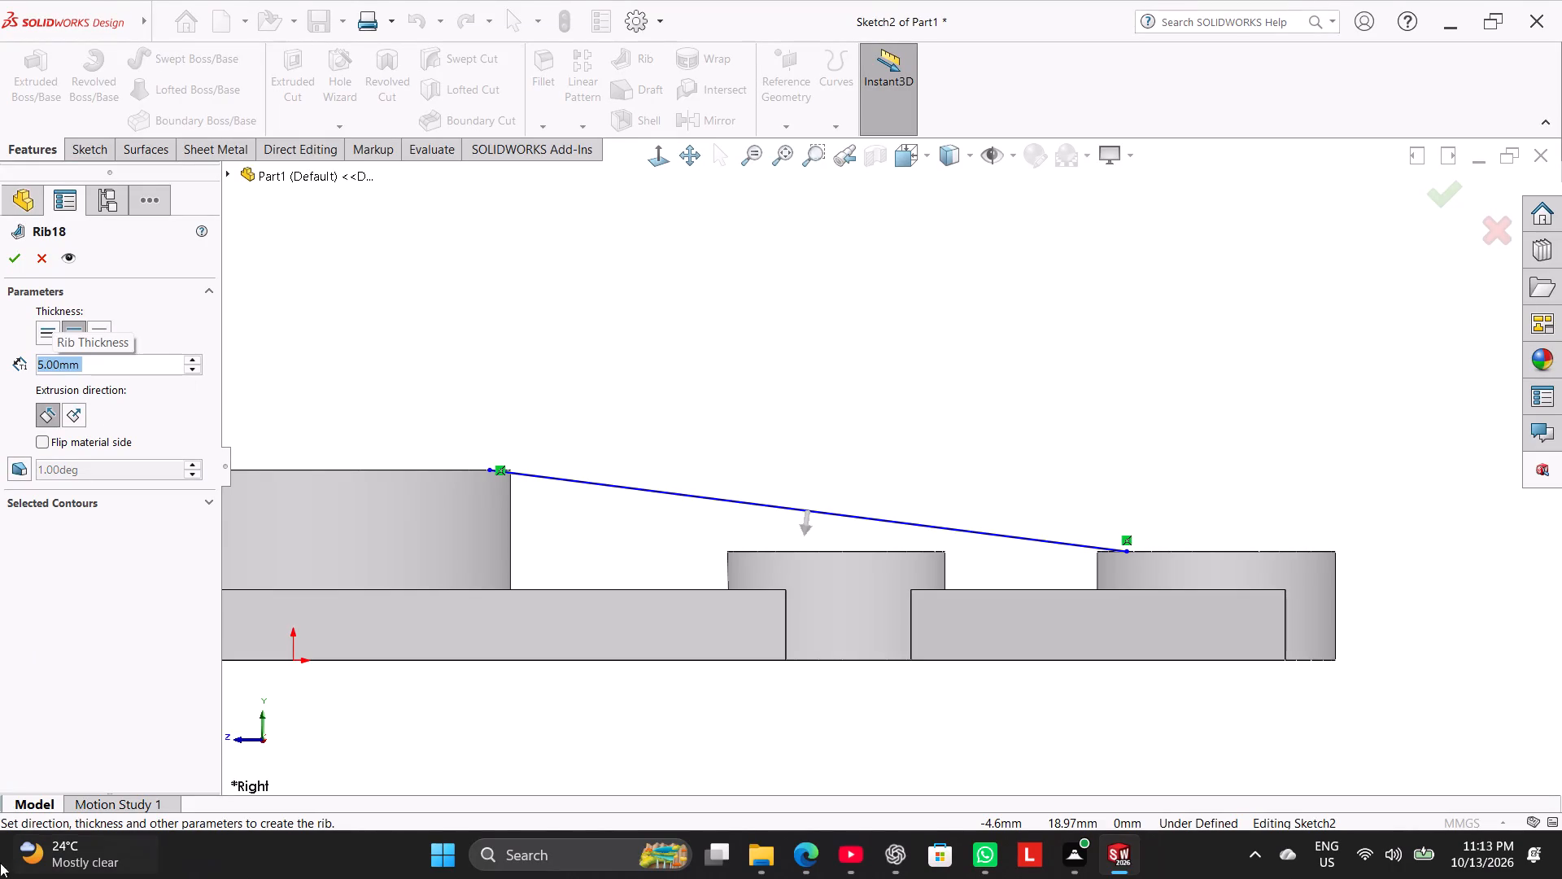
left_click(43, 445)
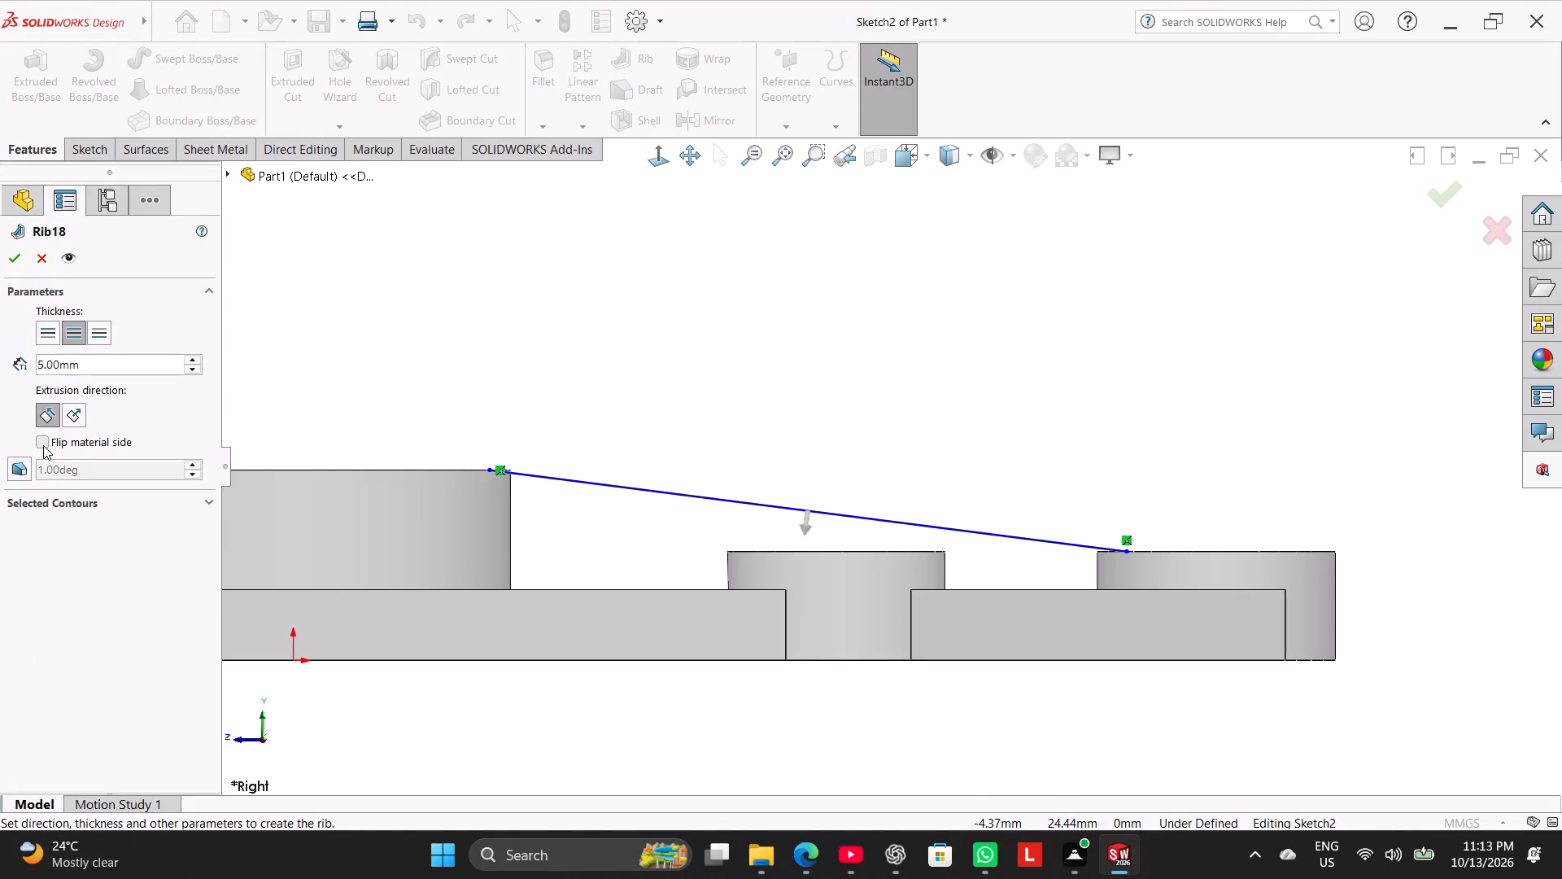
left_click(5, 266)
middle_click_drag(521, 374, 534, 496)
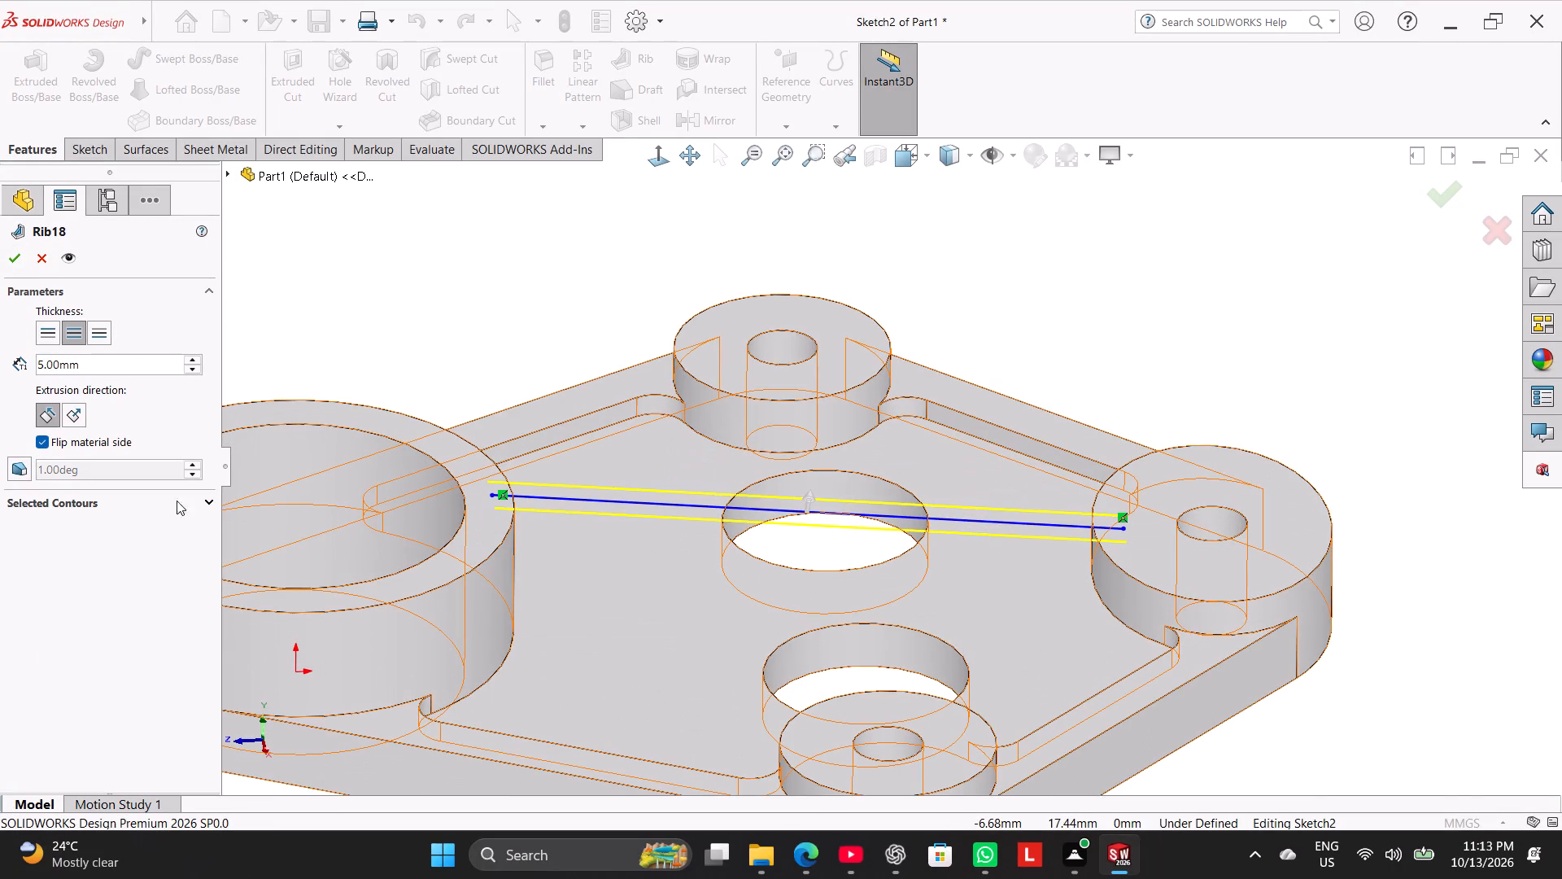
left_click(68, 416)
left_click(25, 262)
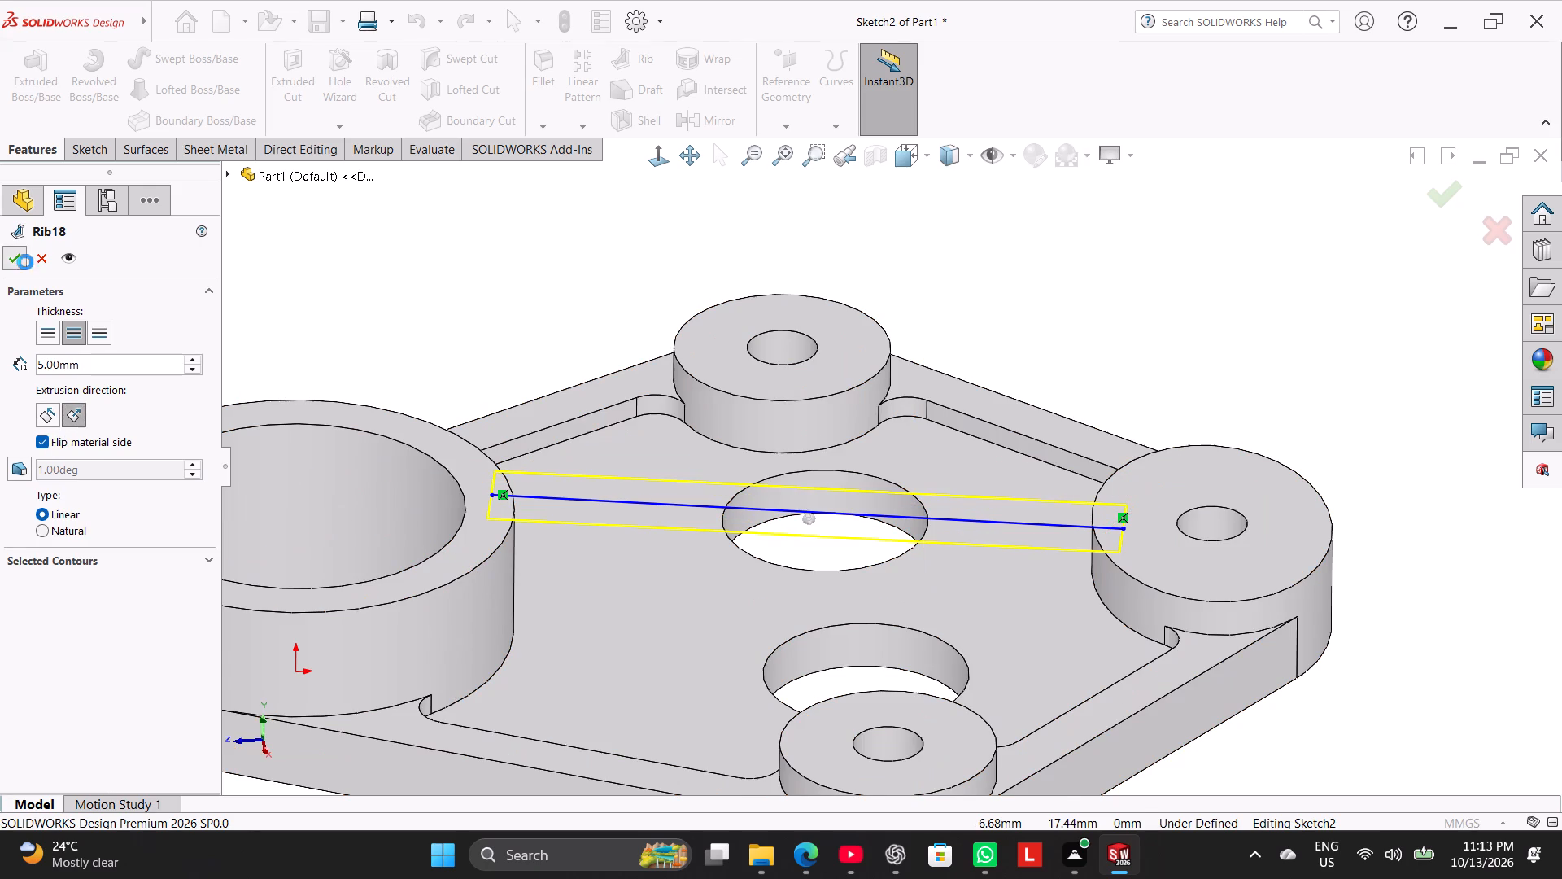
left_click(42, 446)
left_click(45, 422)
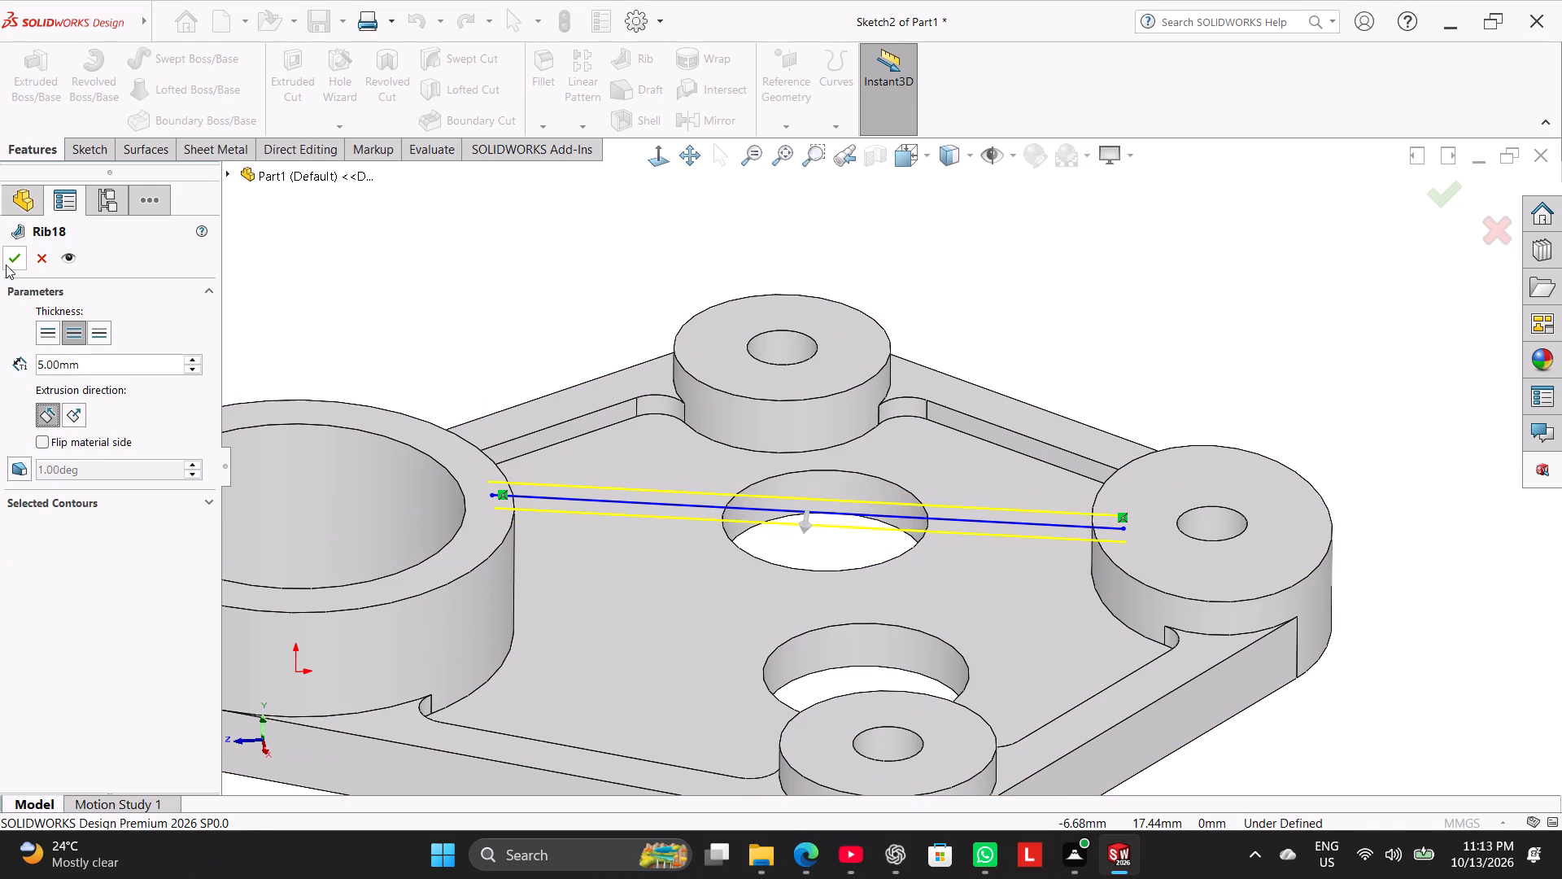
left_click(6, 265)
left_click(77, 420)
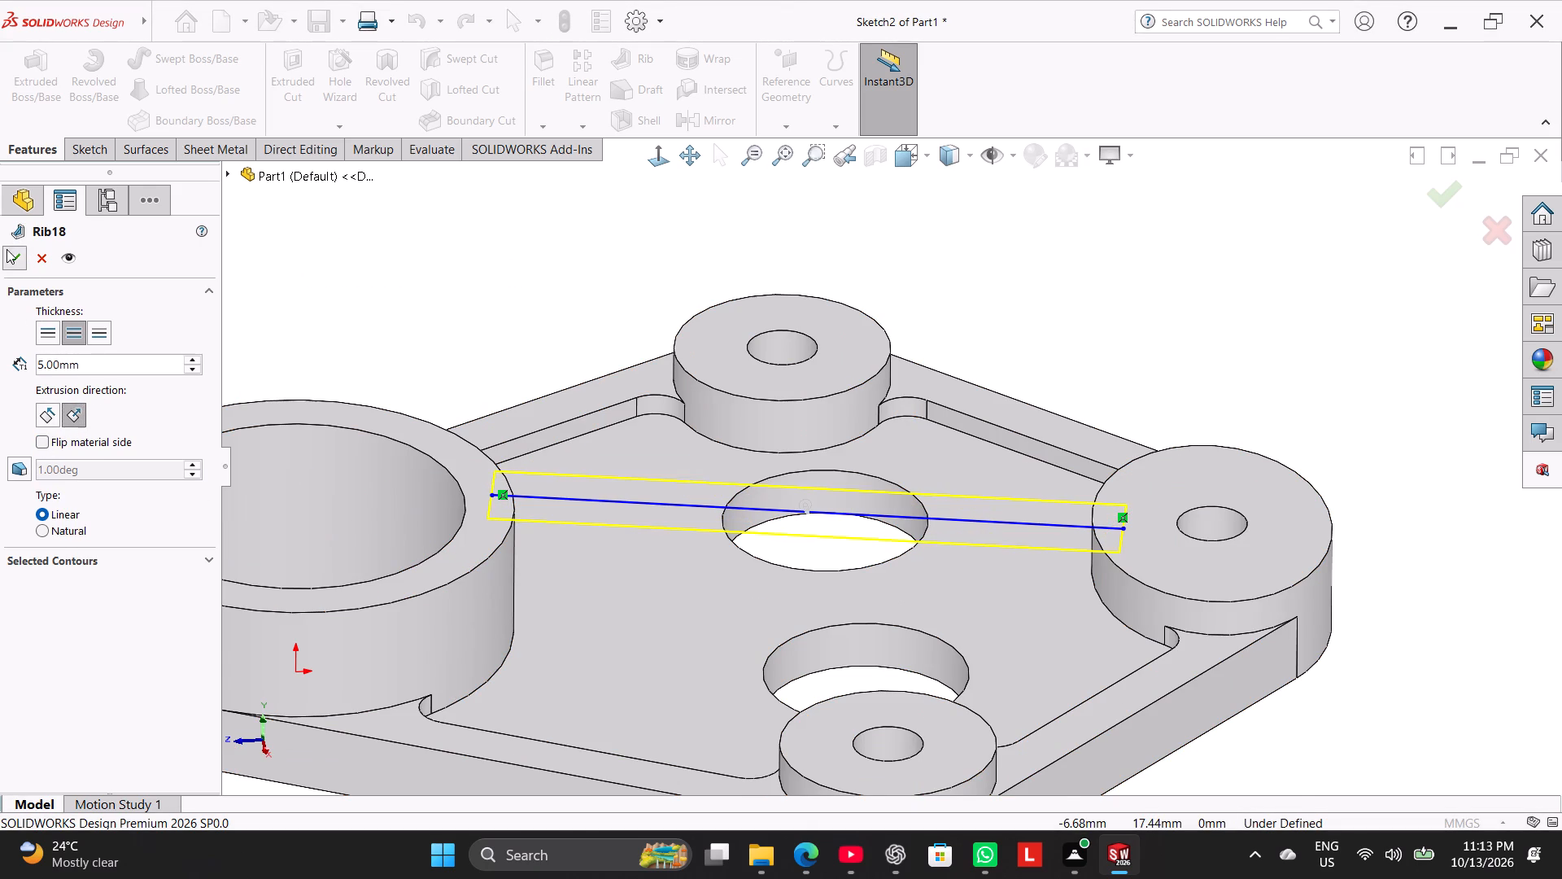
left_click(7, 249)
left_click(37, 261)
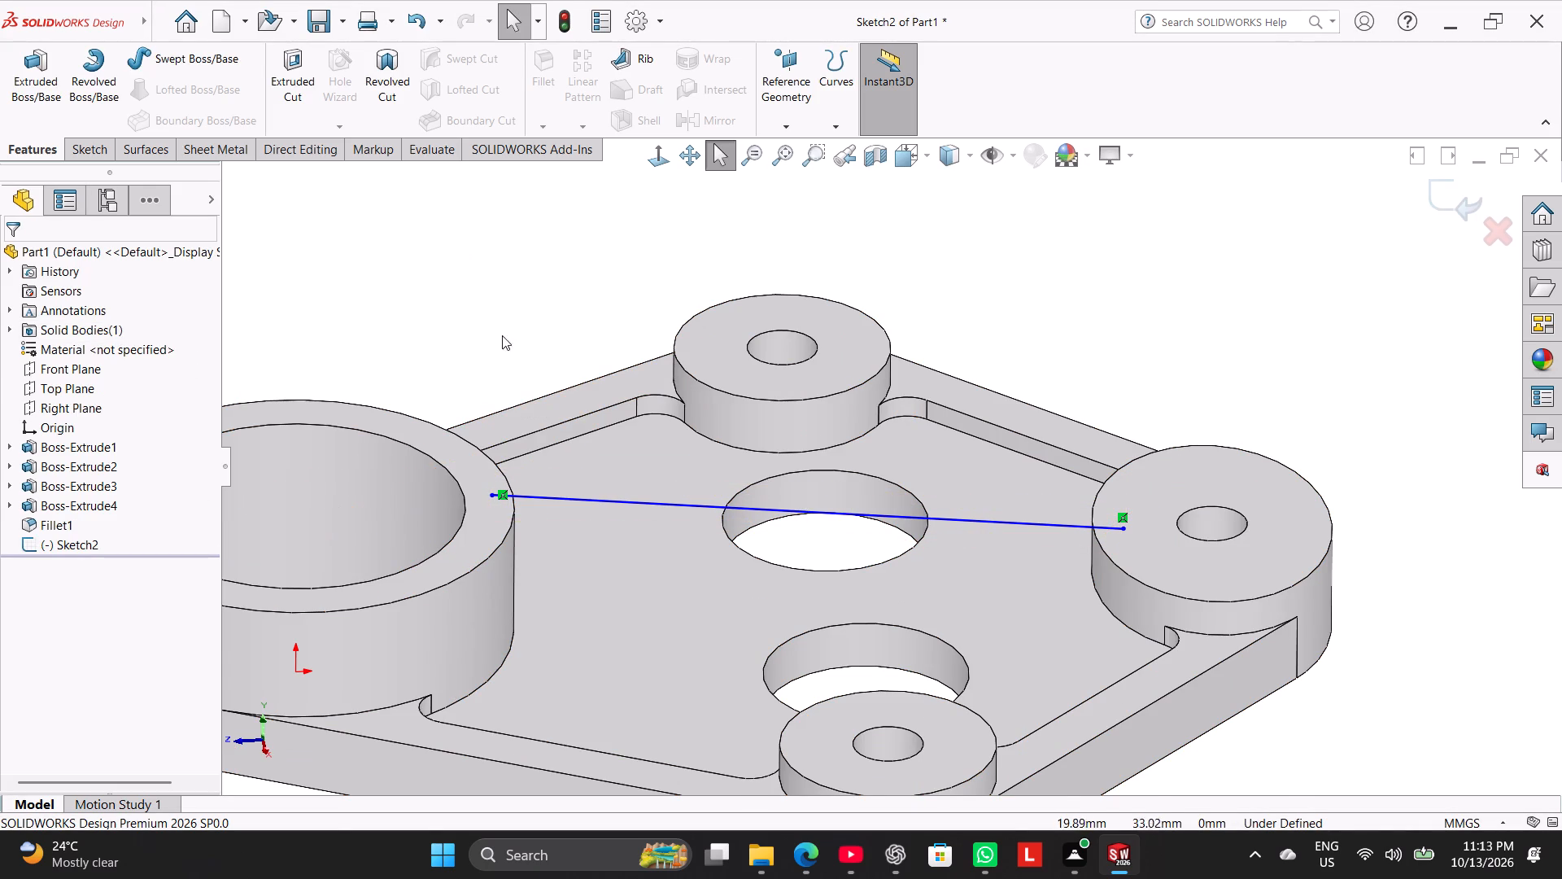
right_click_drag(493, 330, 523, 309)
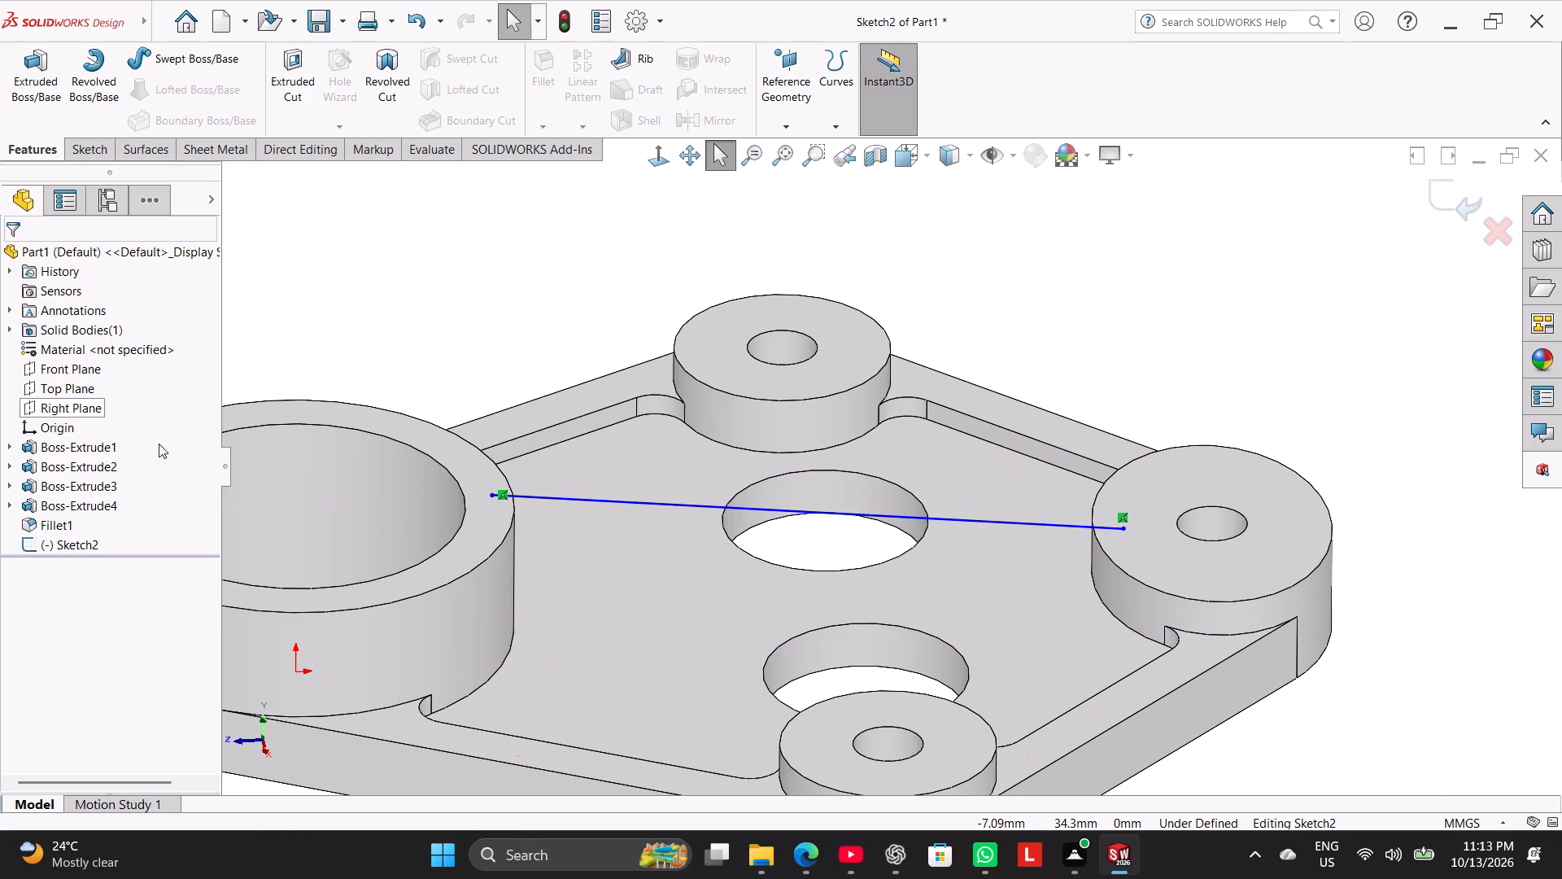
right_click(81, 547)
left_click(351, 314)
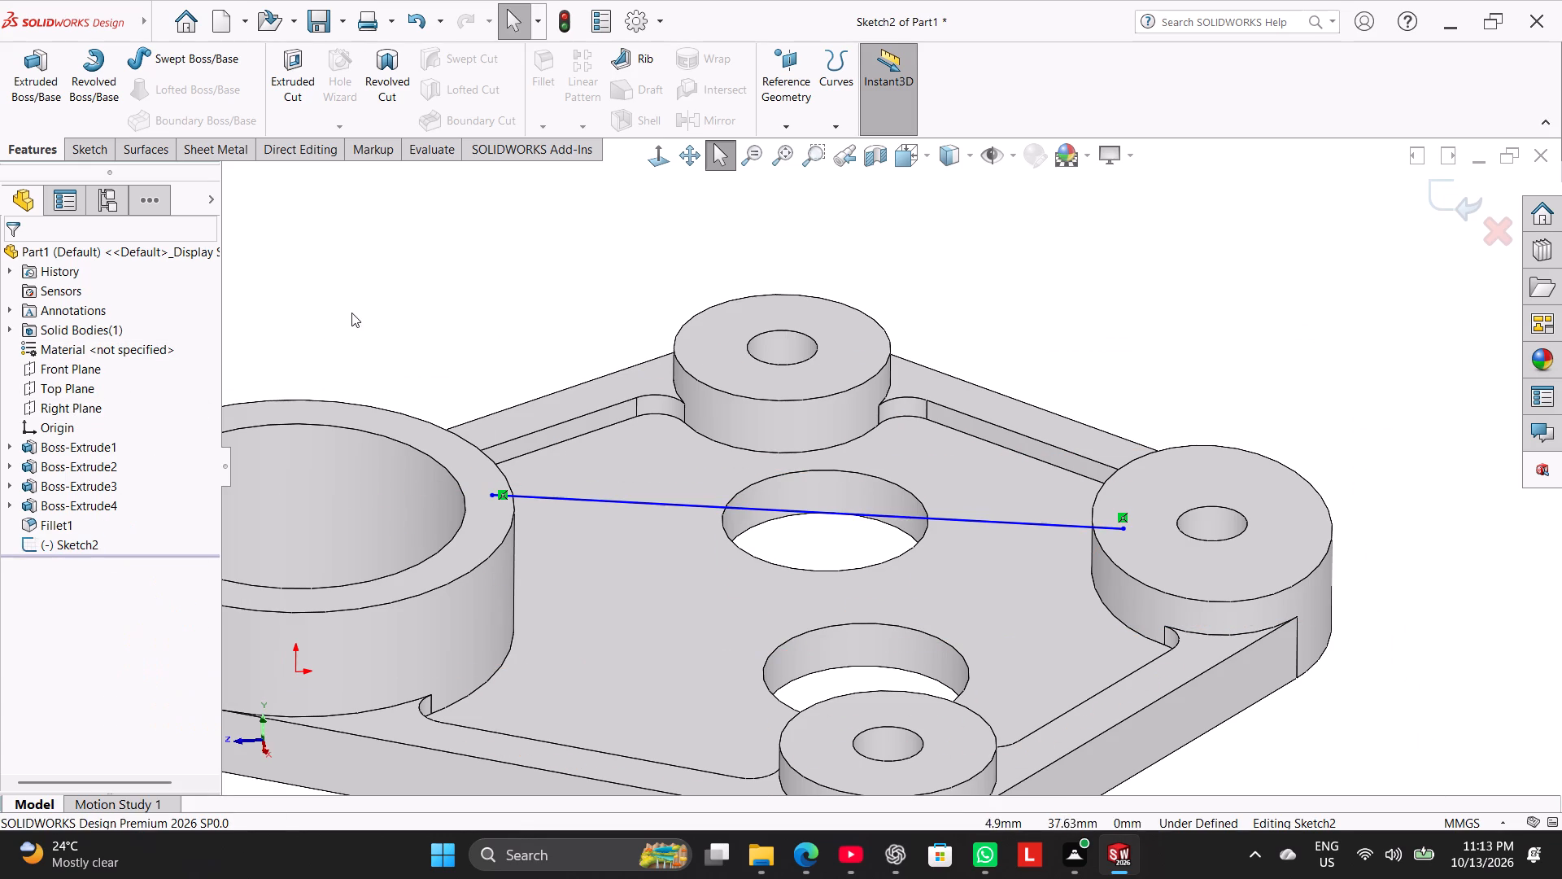
Pull the sloped line's ring-side endpoint away from the large ring and delete its coincident relation.
left_click(98, 145)
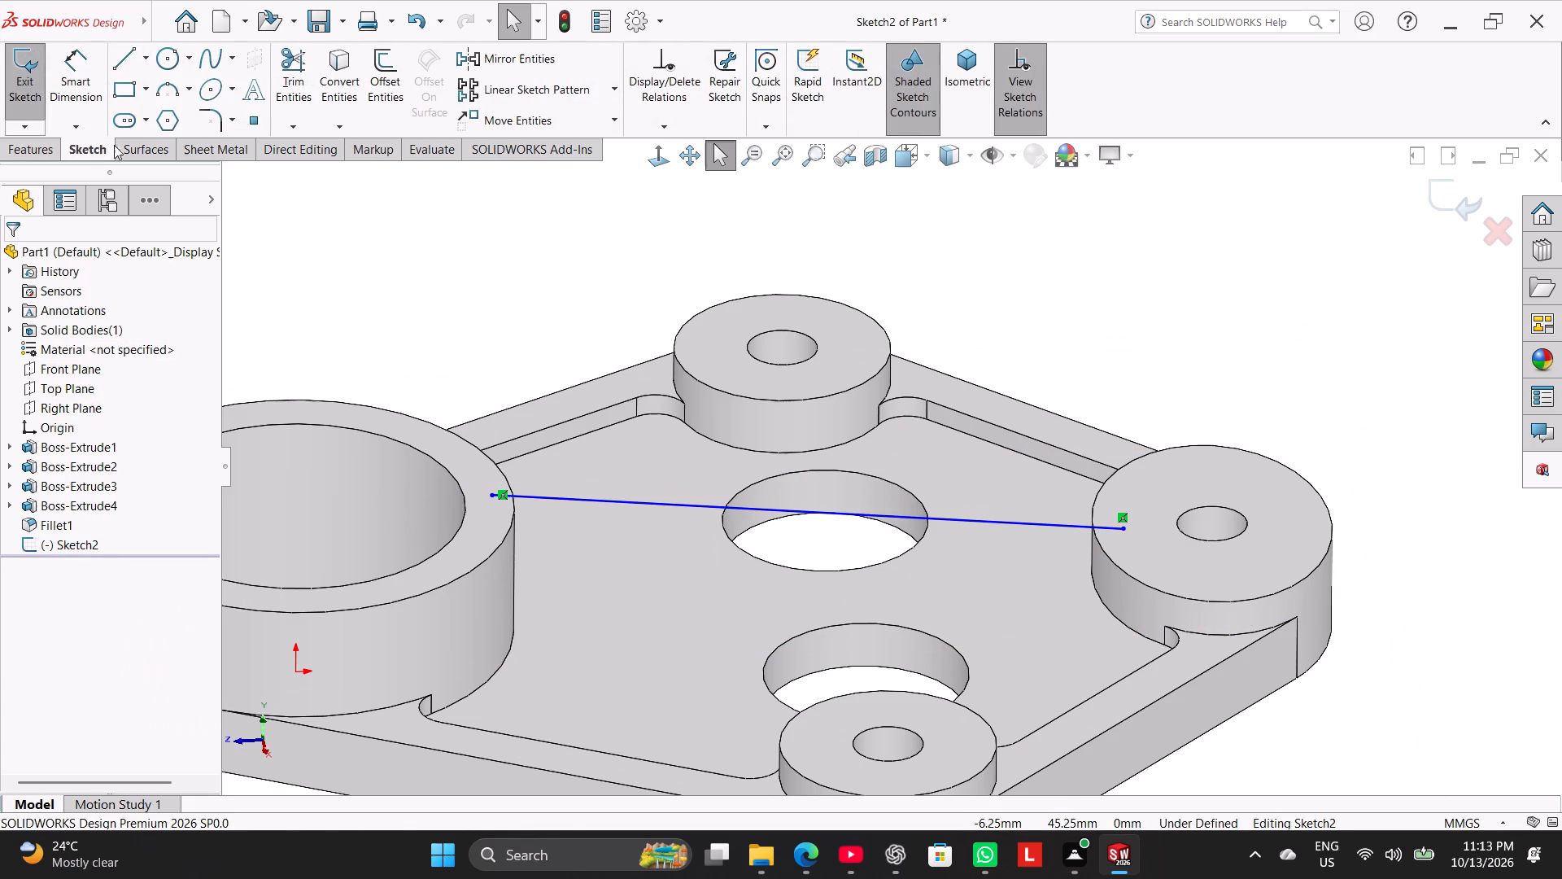
left_click(652, 147)
left_click(851, 265)
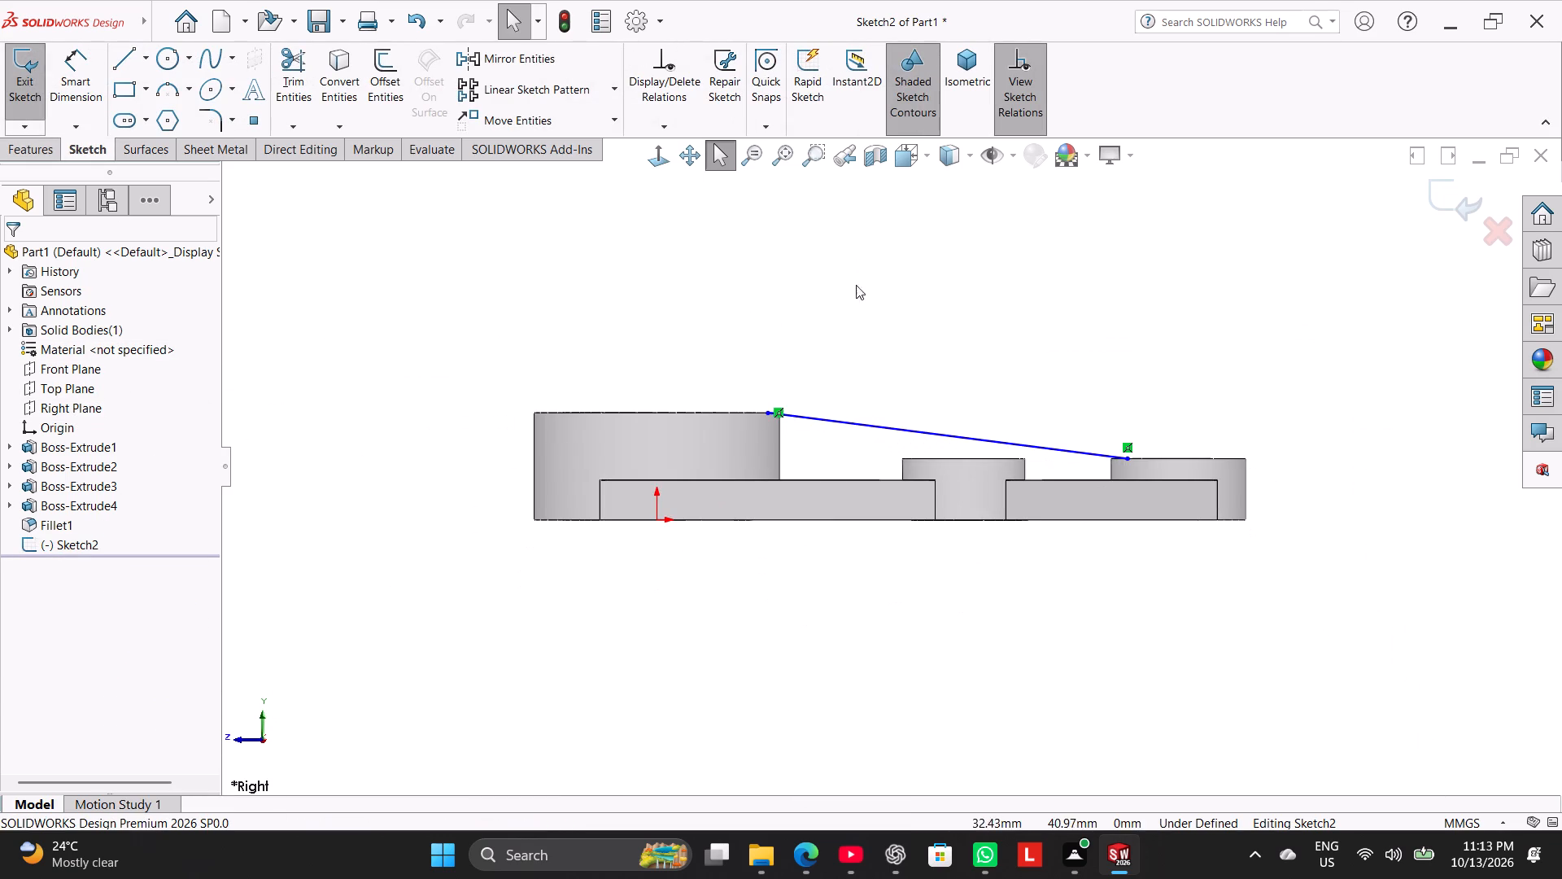
middle_click_drag(832, 358, 805, 542)
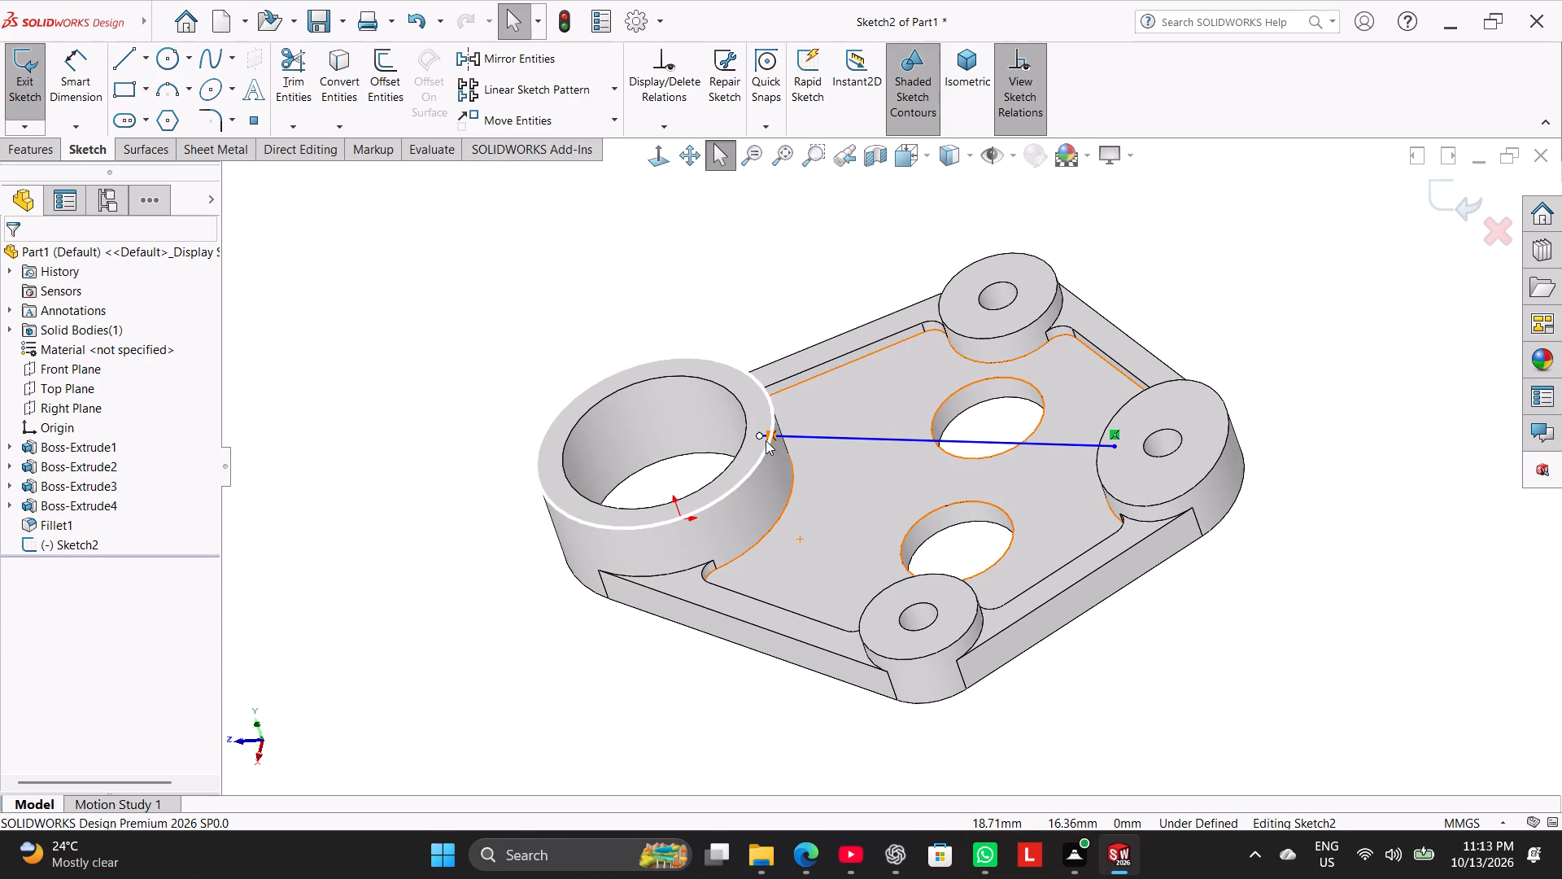
left_click_drag(758, 435, 826, 448)
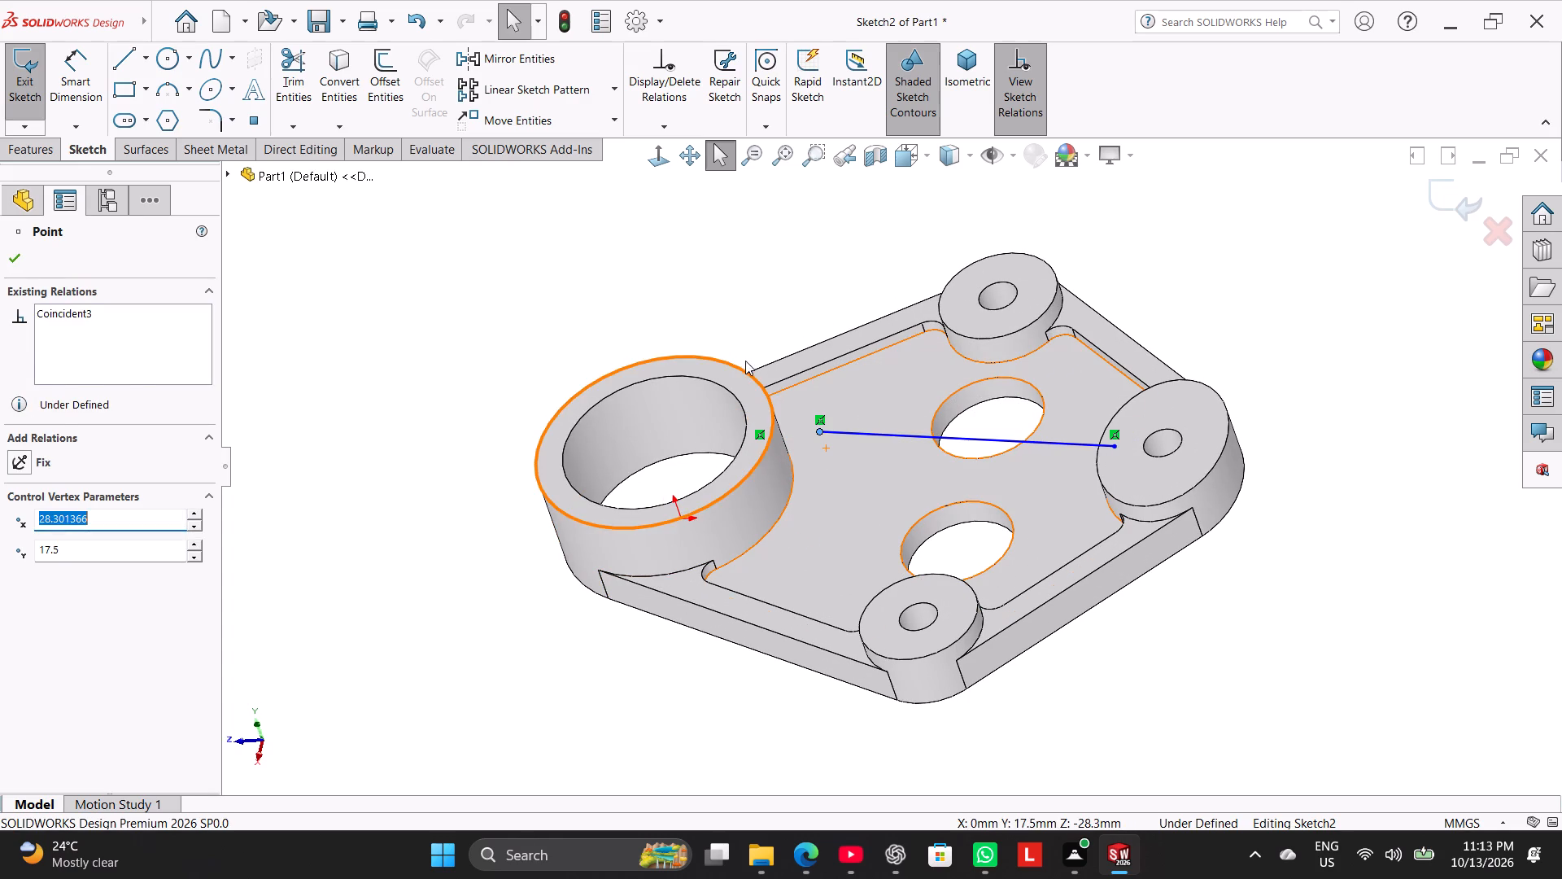
left_click(743, 298)
right_click(761, 435)
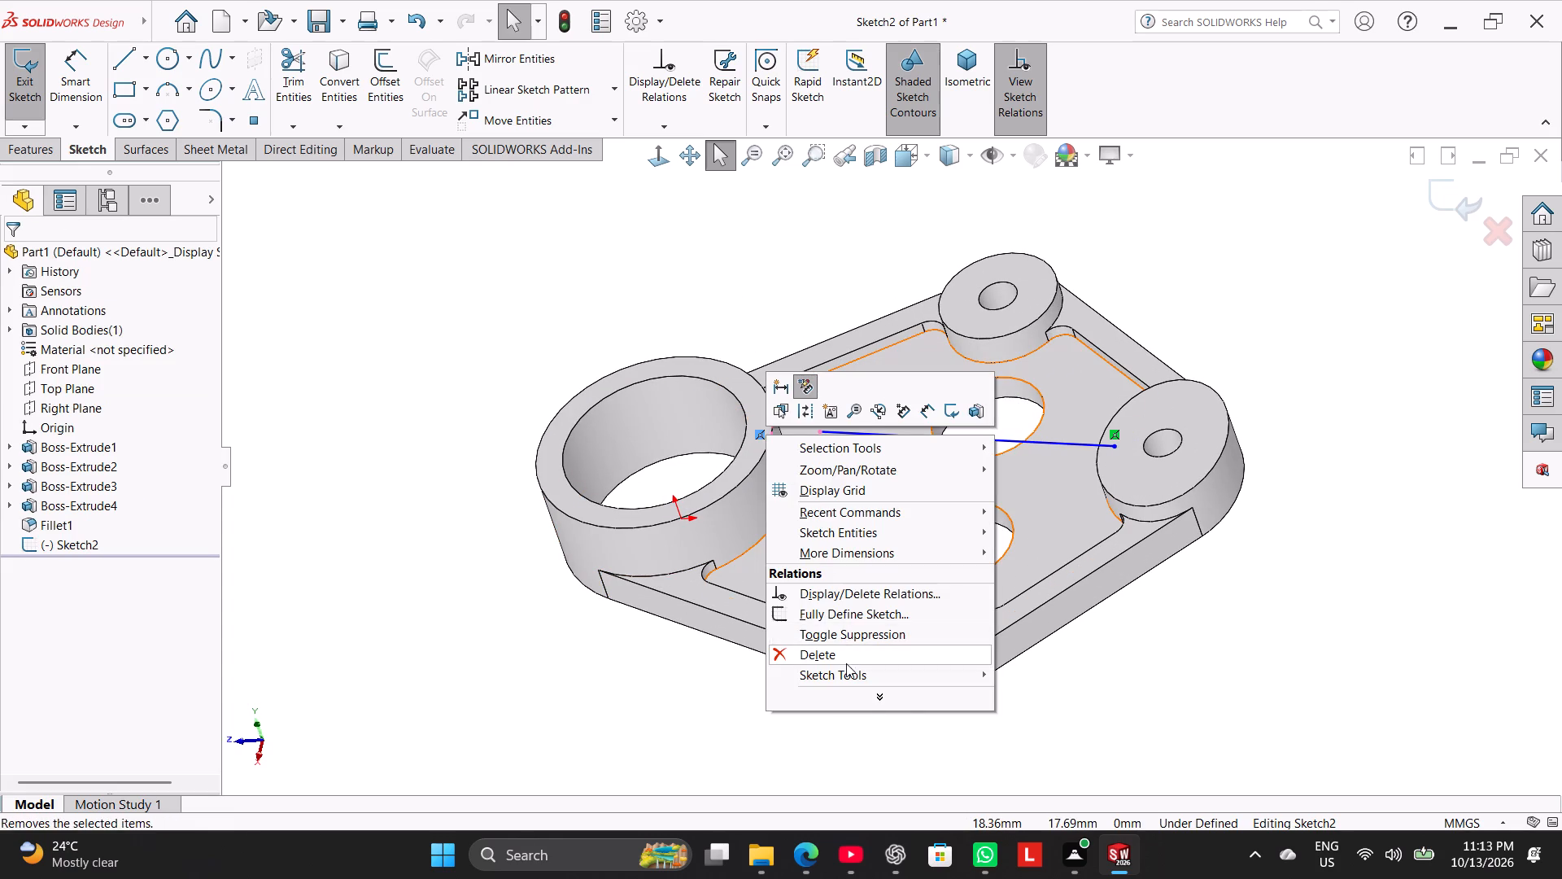
left_click(846, 663)
Move the sloped line's free endpoint onto the large ring's outer top corner, on the side facing the far boss.
left_click_drag(818, 432, 928, 503)
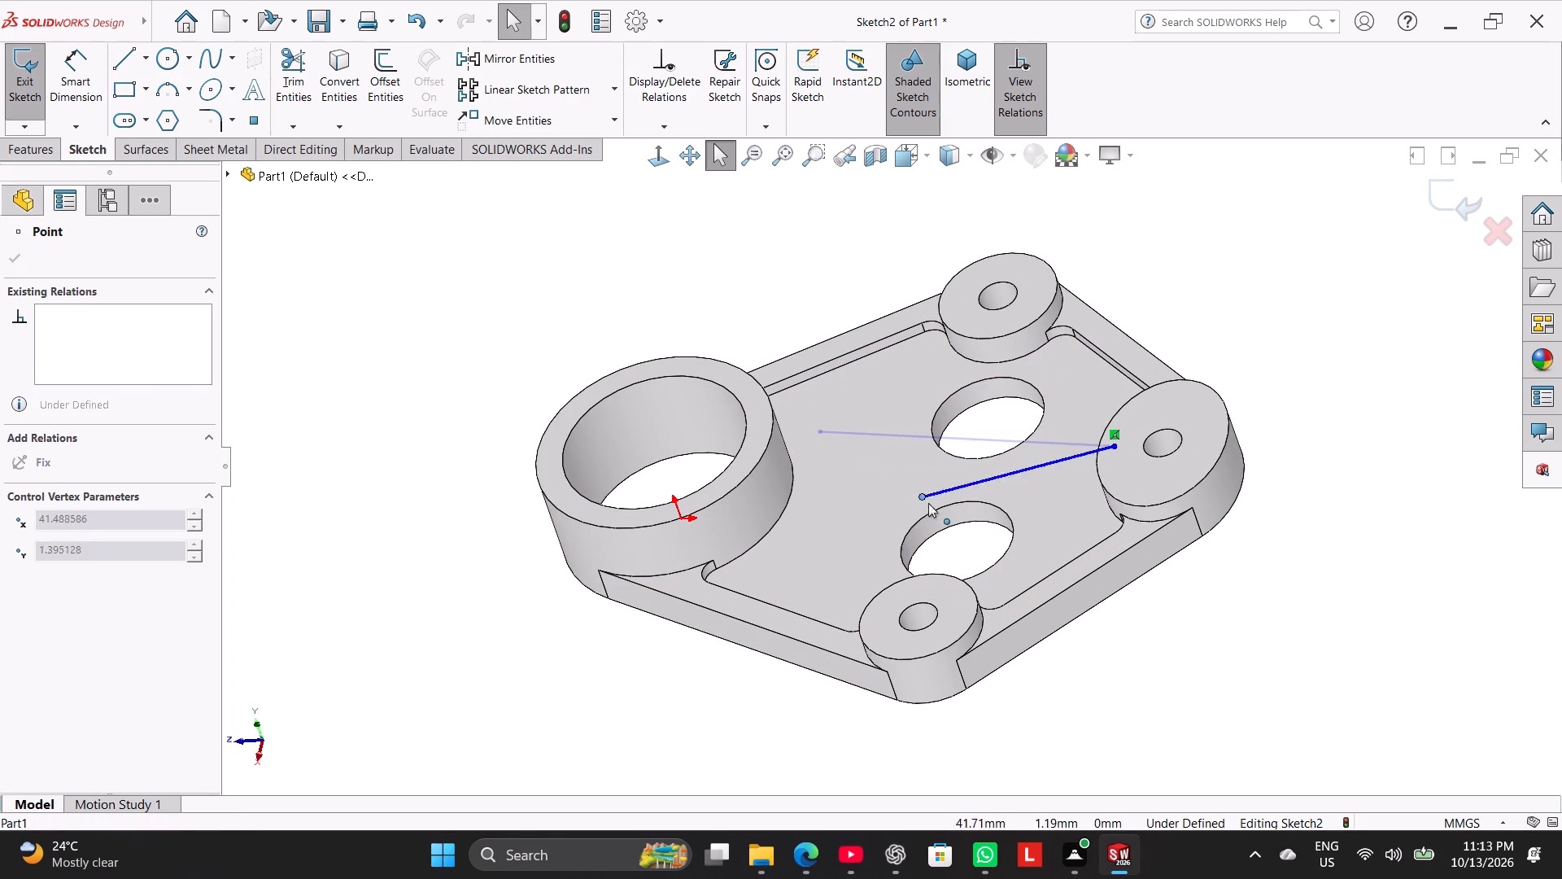
left_click_drag(928, 503, 1059, 282)
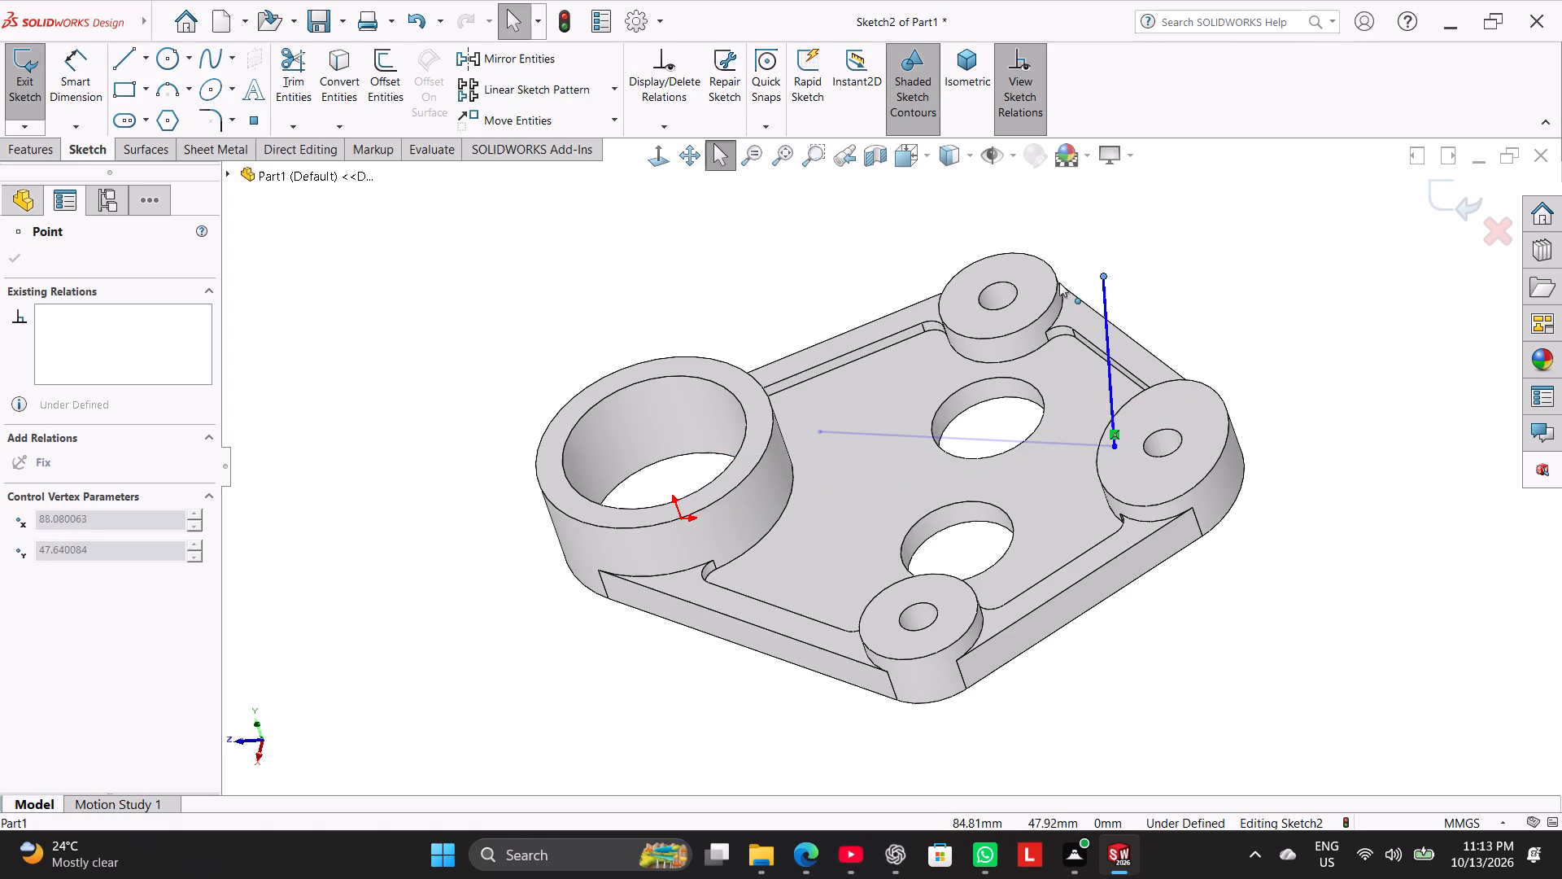
left_click_drag(1059, 282, 766, 418)
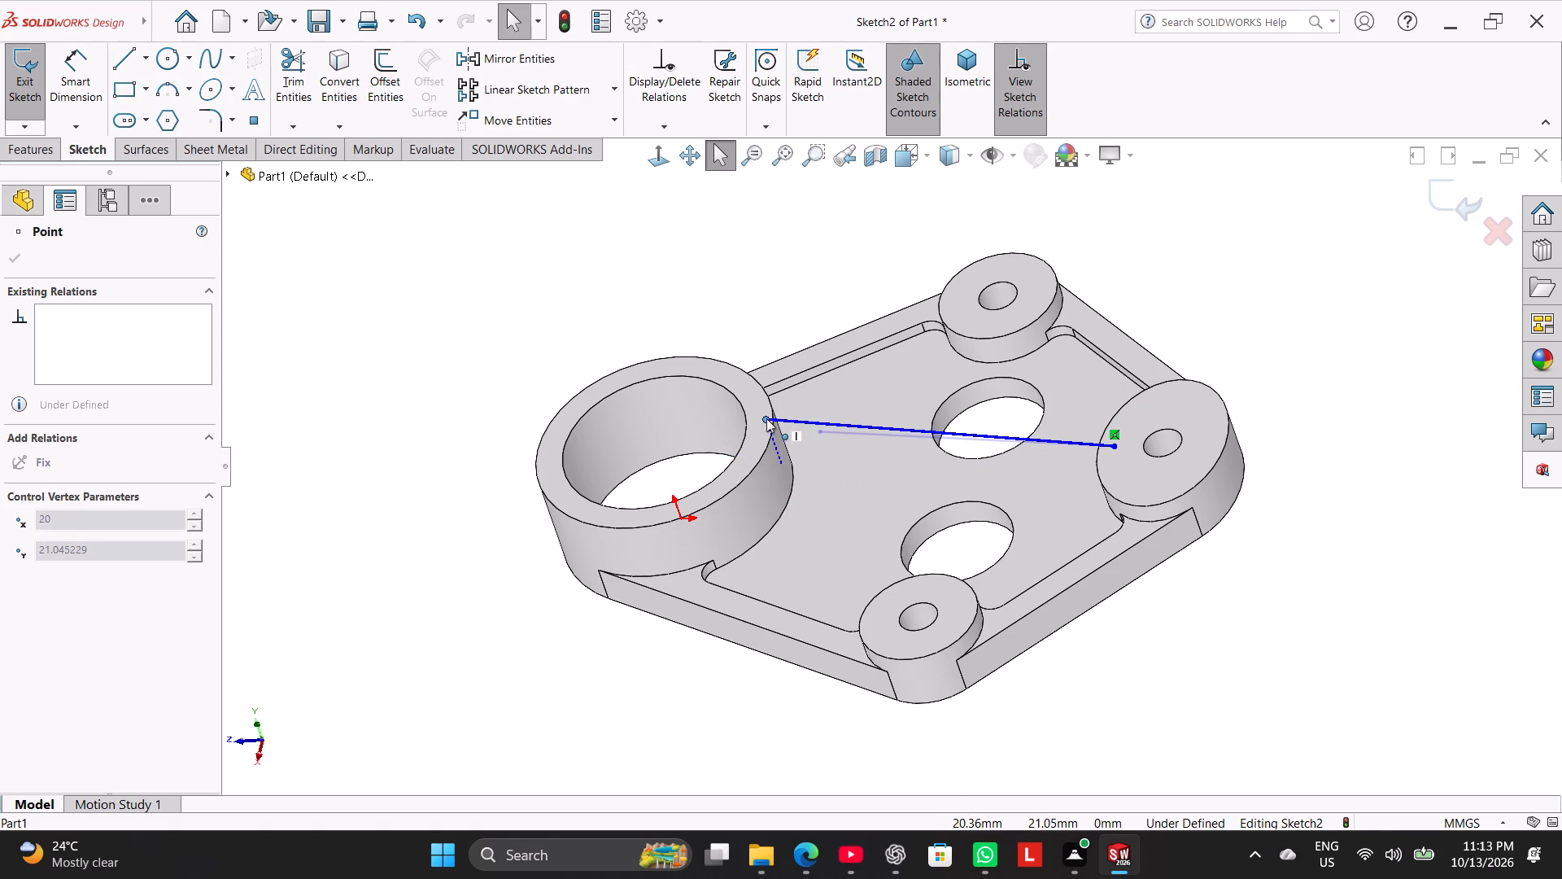
left_click_drag(766, 418, 770, 431)
scroll(774, 295, "down", 3)
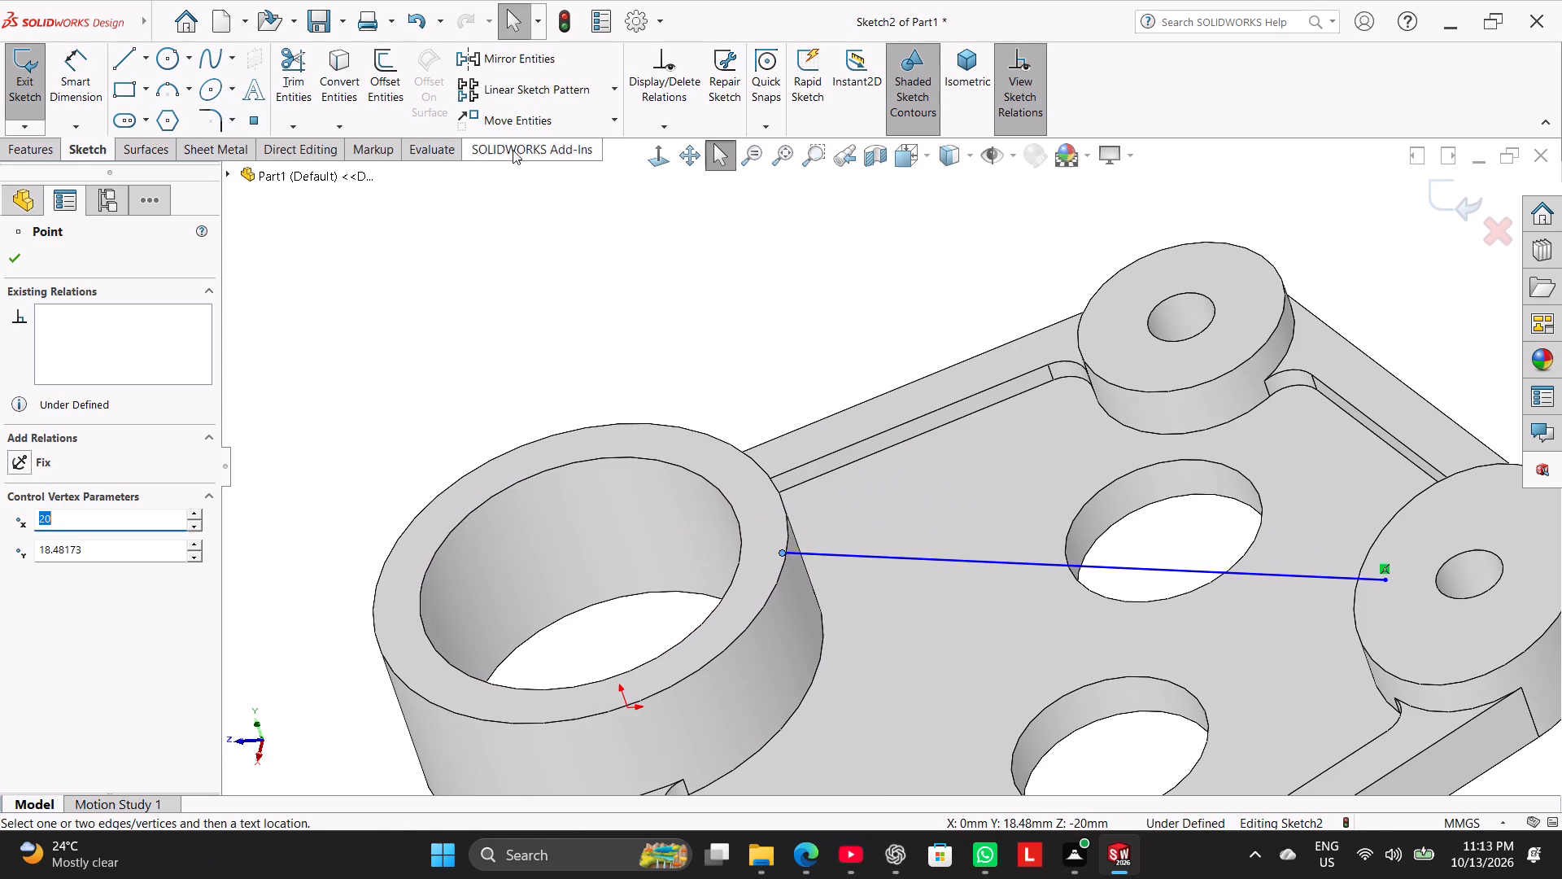
left_click(661, 154)
scroll(791, 408, "down", 4)
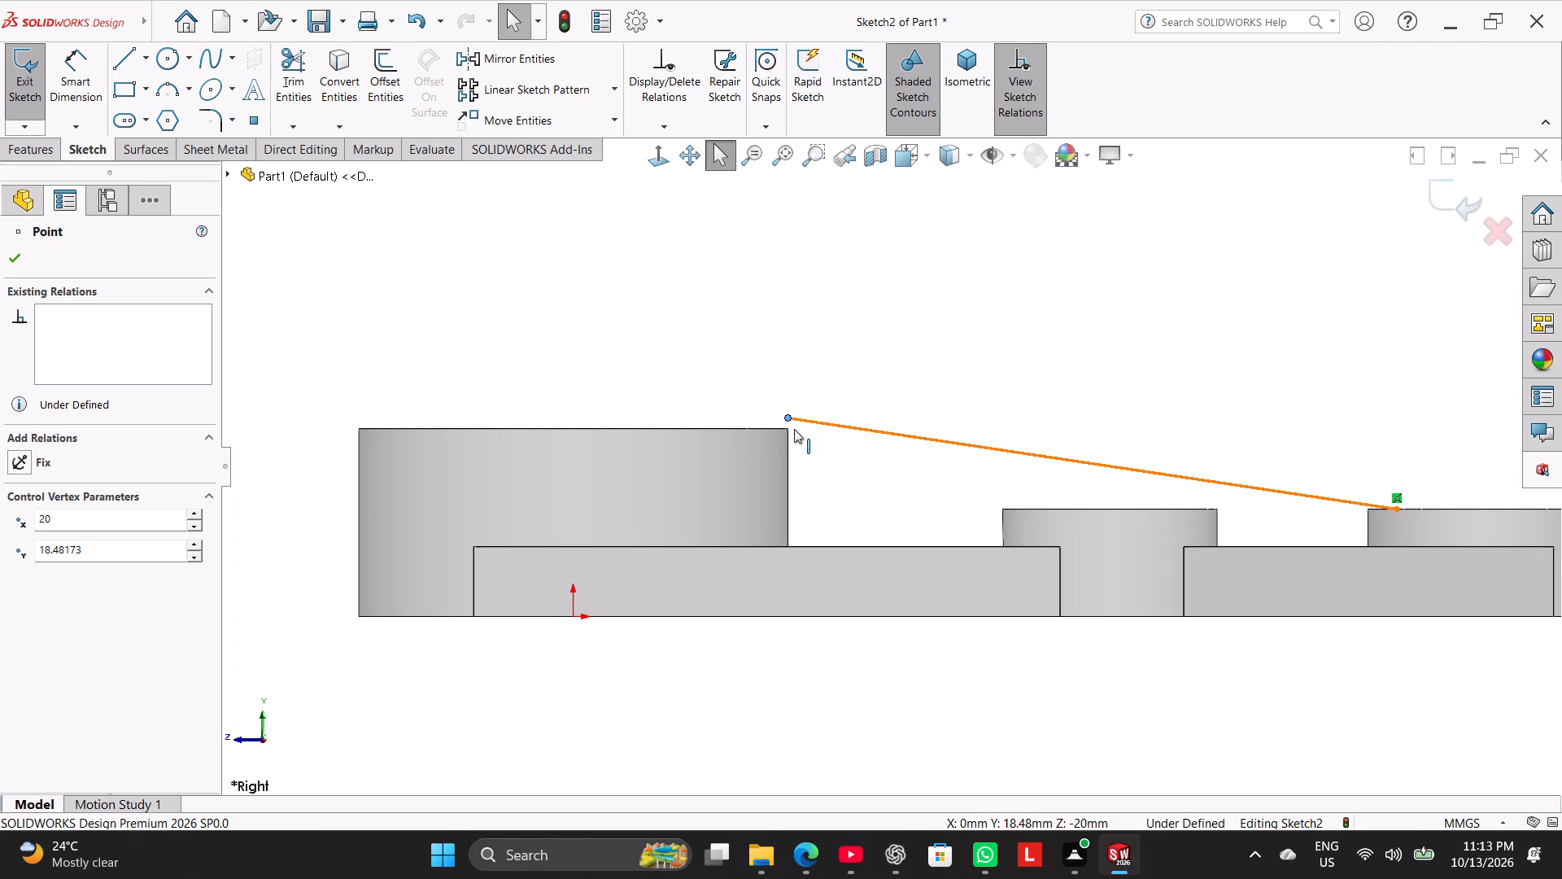
left_click_drag(792, 419, 782, 436)
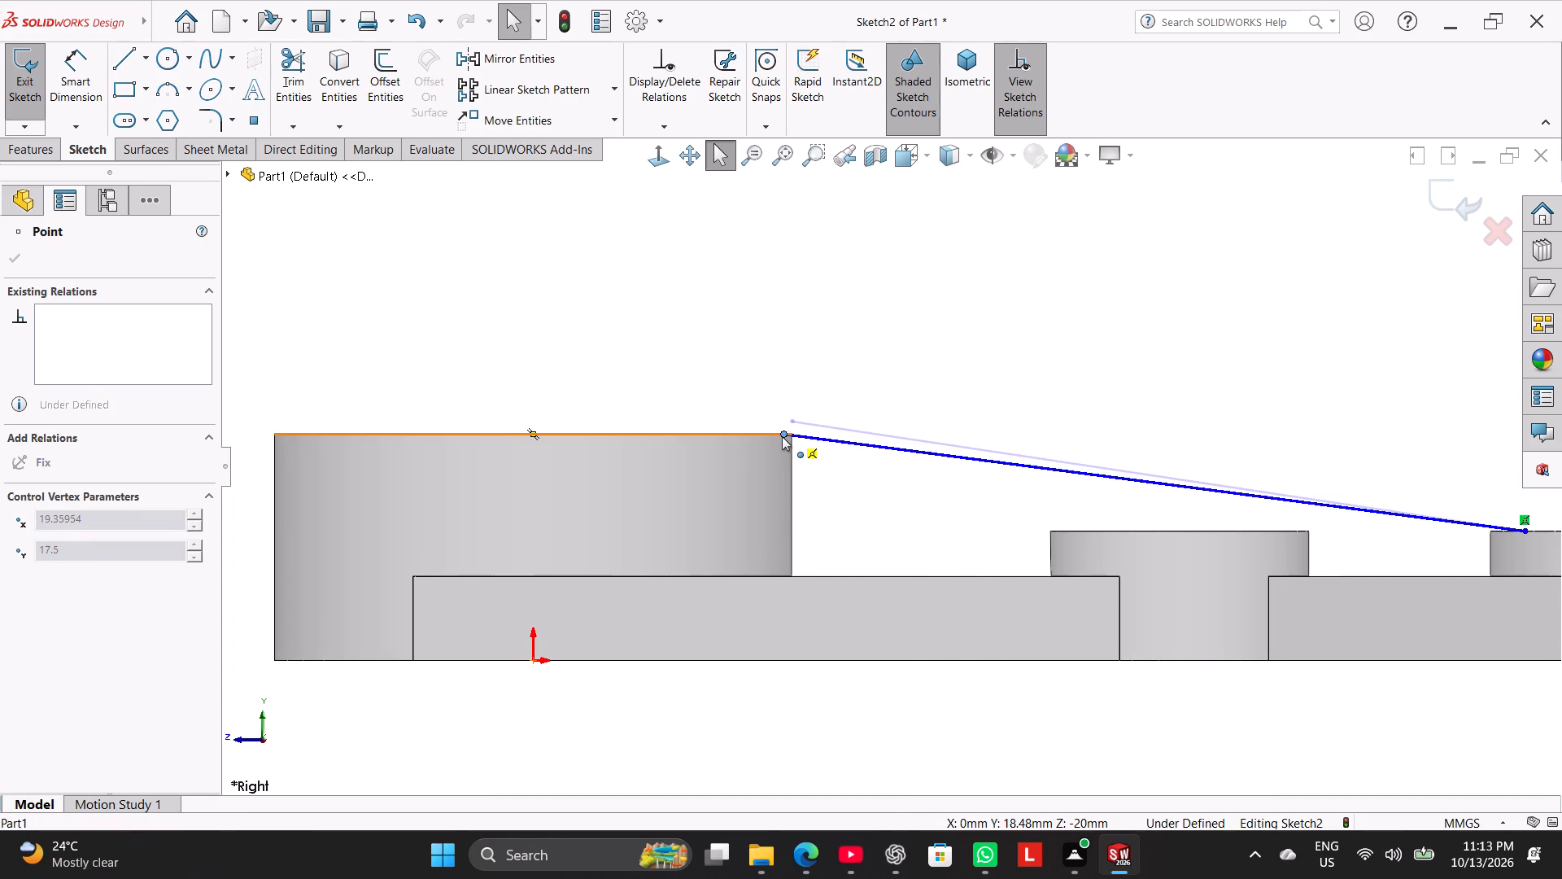
left_click_drag(782, 436, 792, 437)
left_click(720, 380)
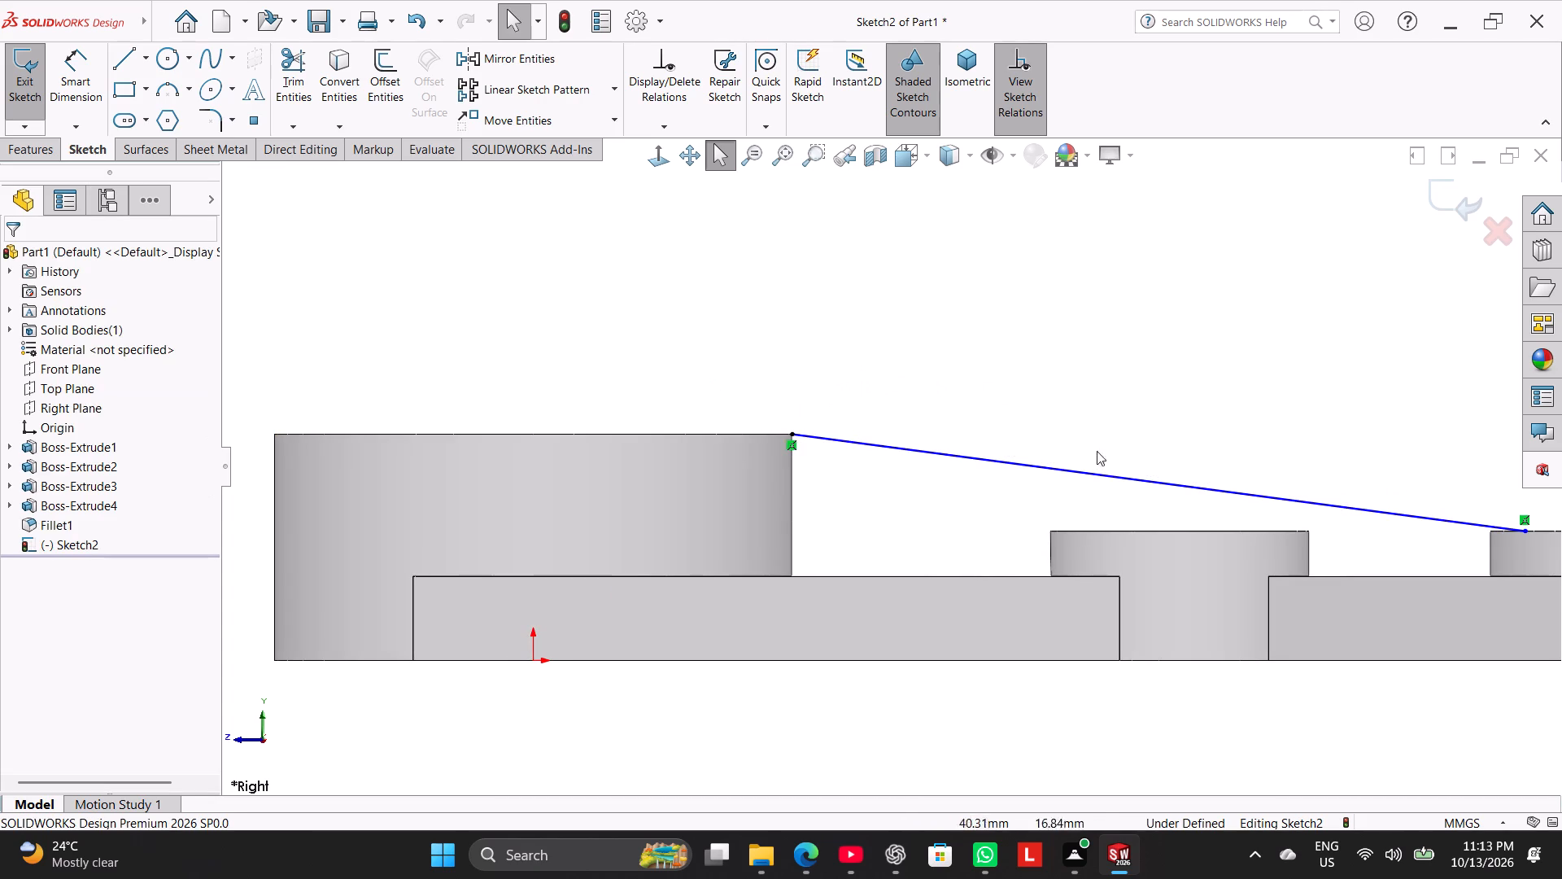
Move the sloped line's other endpoint onto the far boss's near top corner so the sketch is fully defined.
scroll(1106, 453, "up", 2)
scroll(1158, 460, "down", 3)
left_click_drag(1410, 550, 1359, 558)
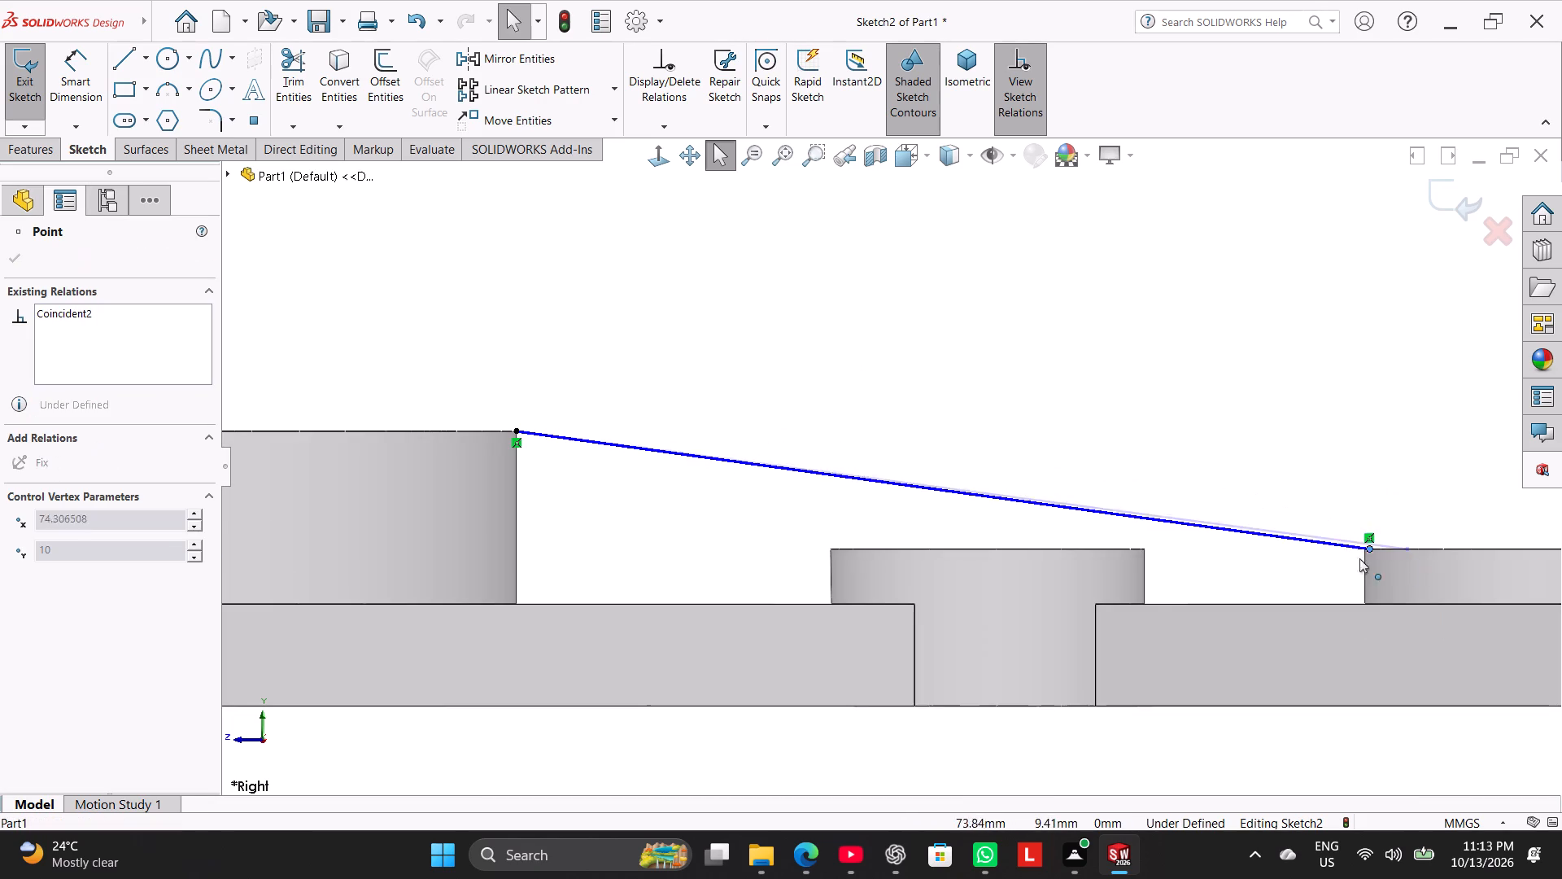
left_click_drag(1359, 558, 1360, 559)
left_click(1249, 462)
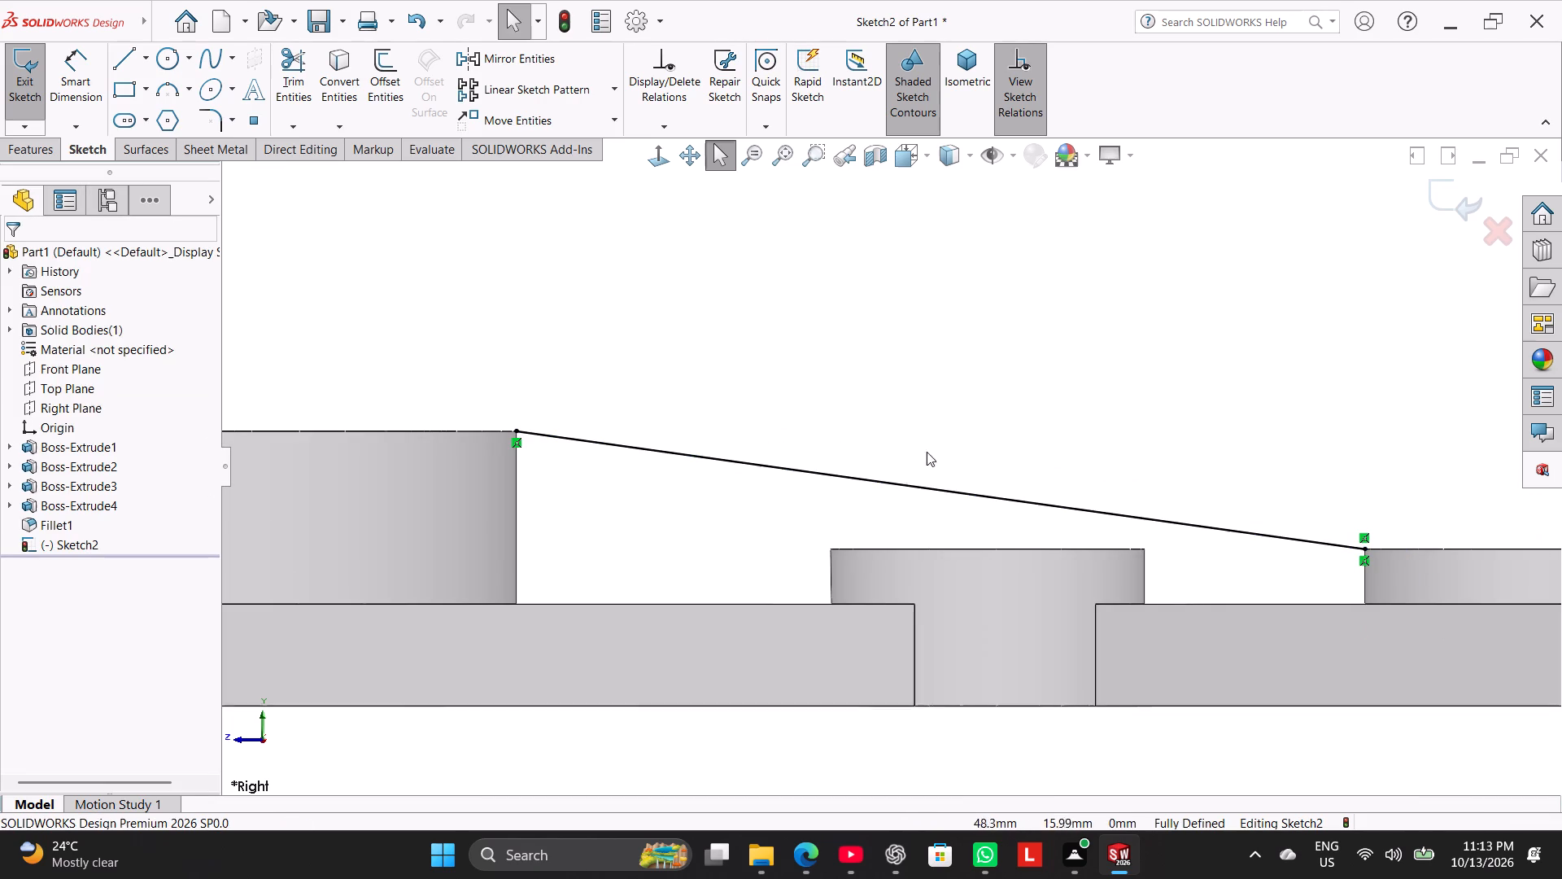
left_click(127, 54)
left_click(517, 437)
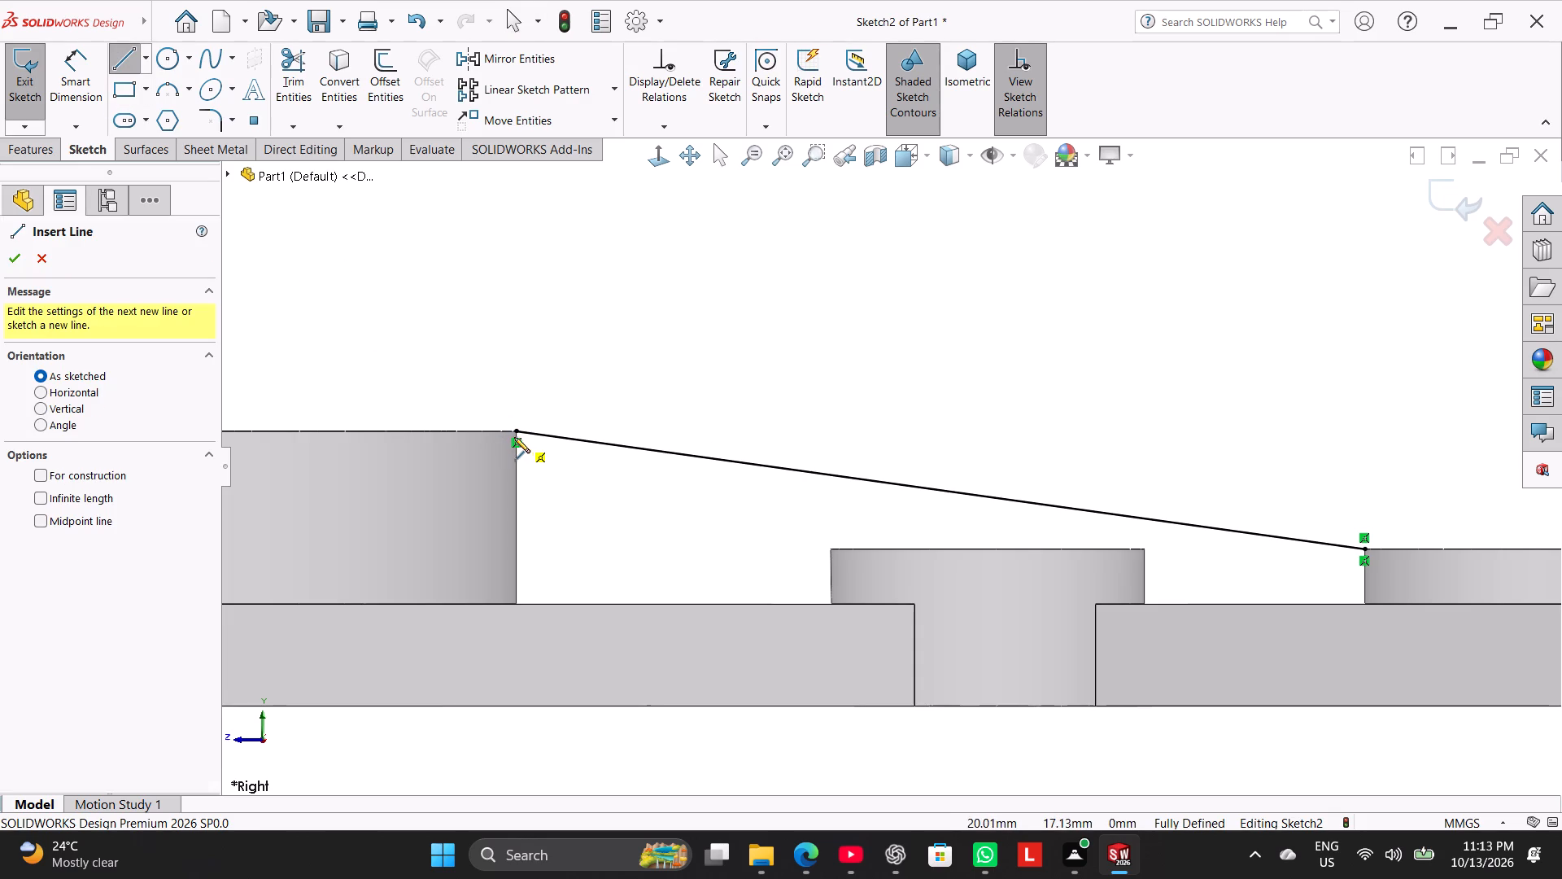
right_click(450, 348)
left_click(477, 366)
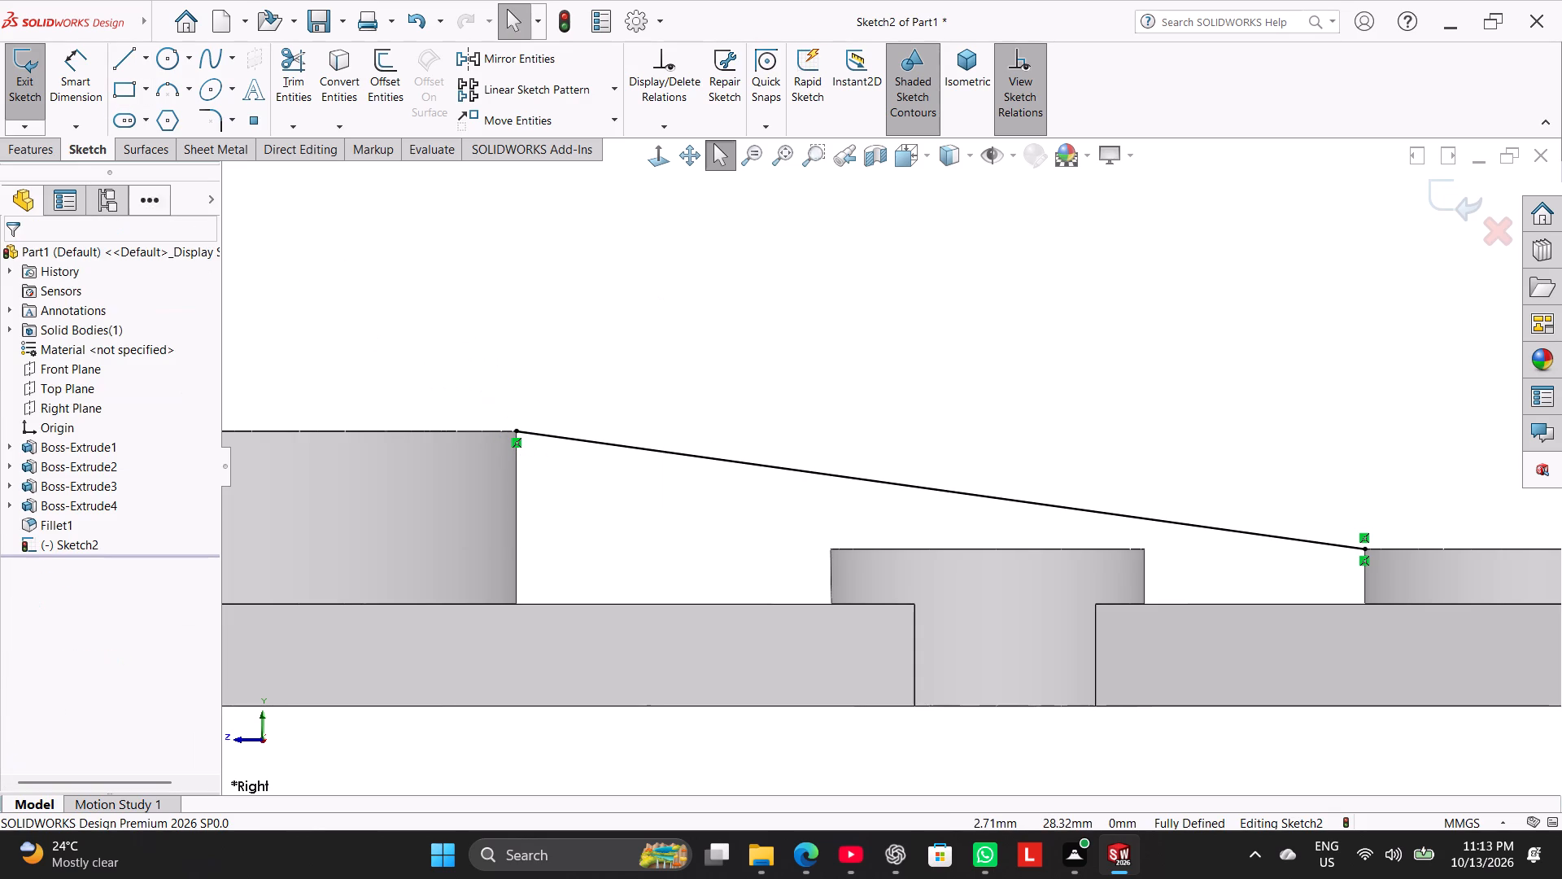
Close the profile under the sloped line with a line down the ring, one along the plate surface and one up the far boss.
left_click(120, 67)
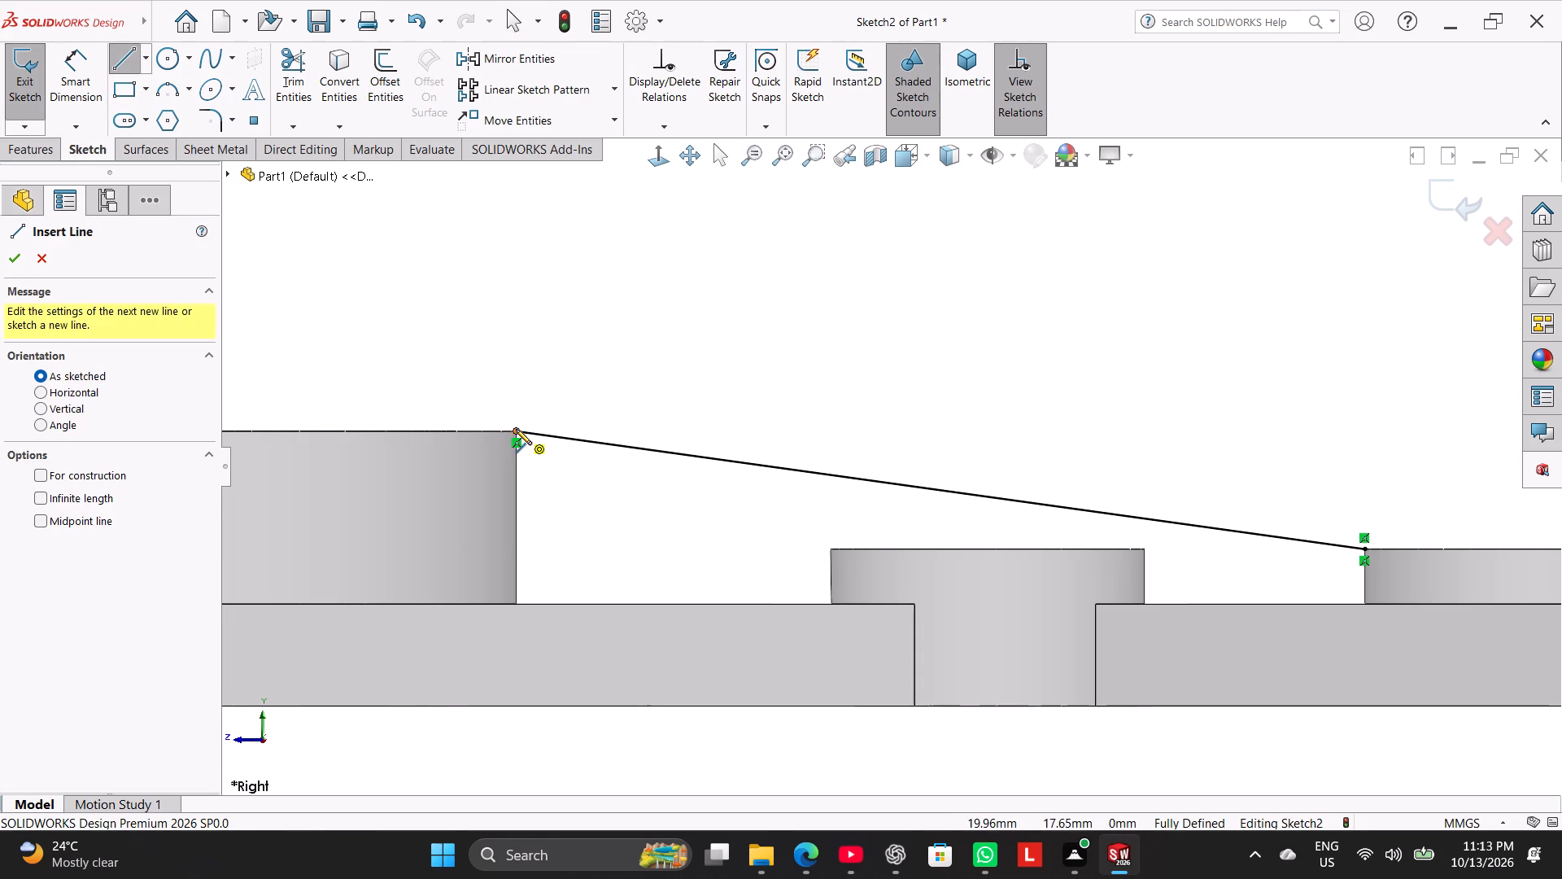
left_click(516, 429)
left_click(521, 604)
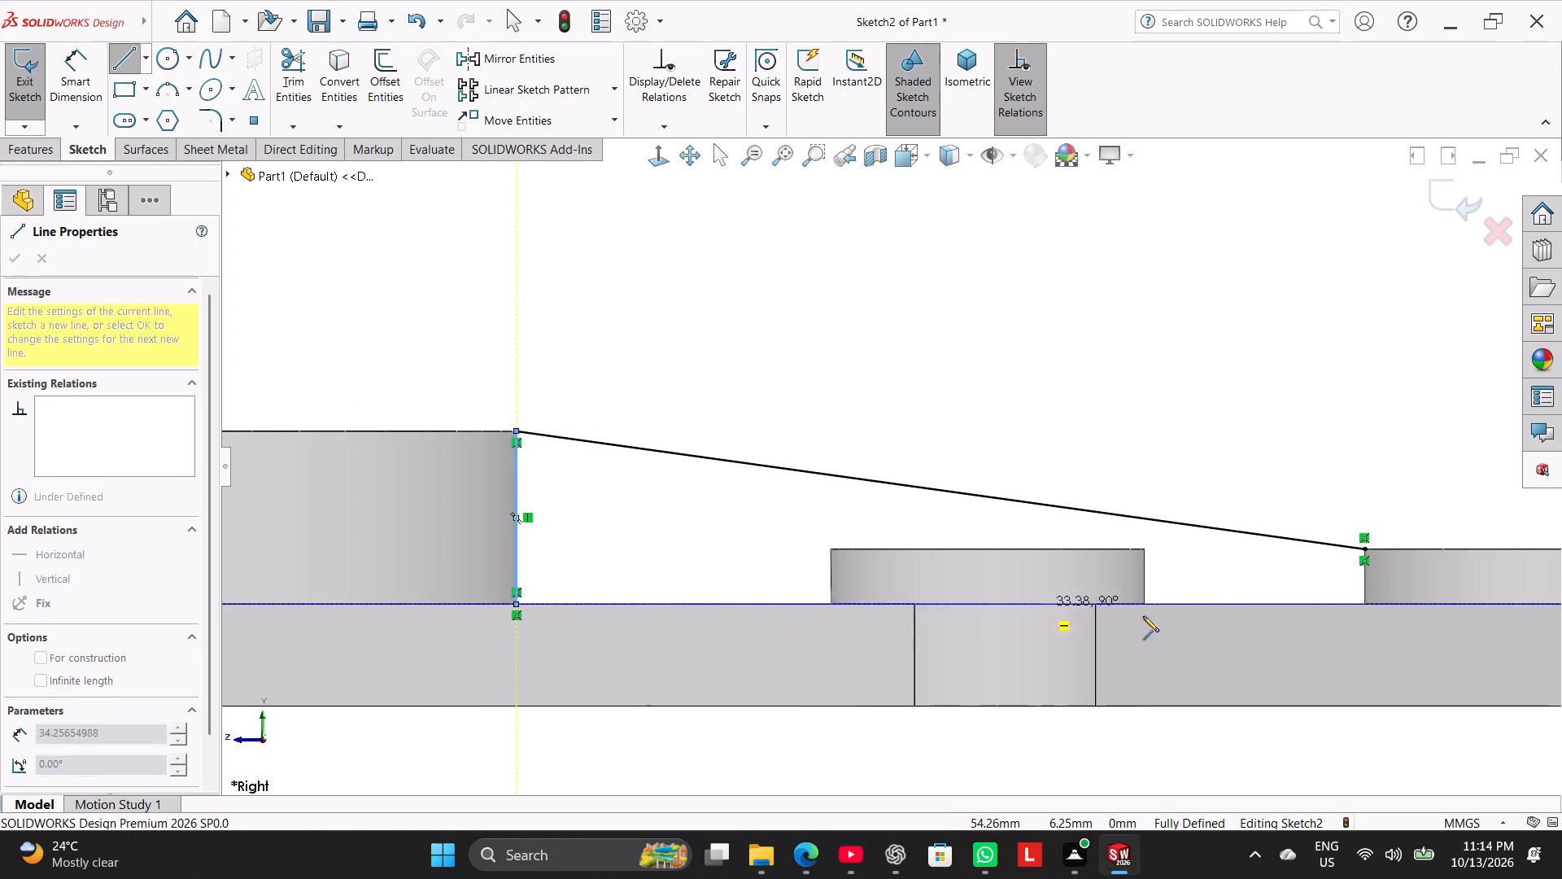
left_click(1368, 604)
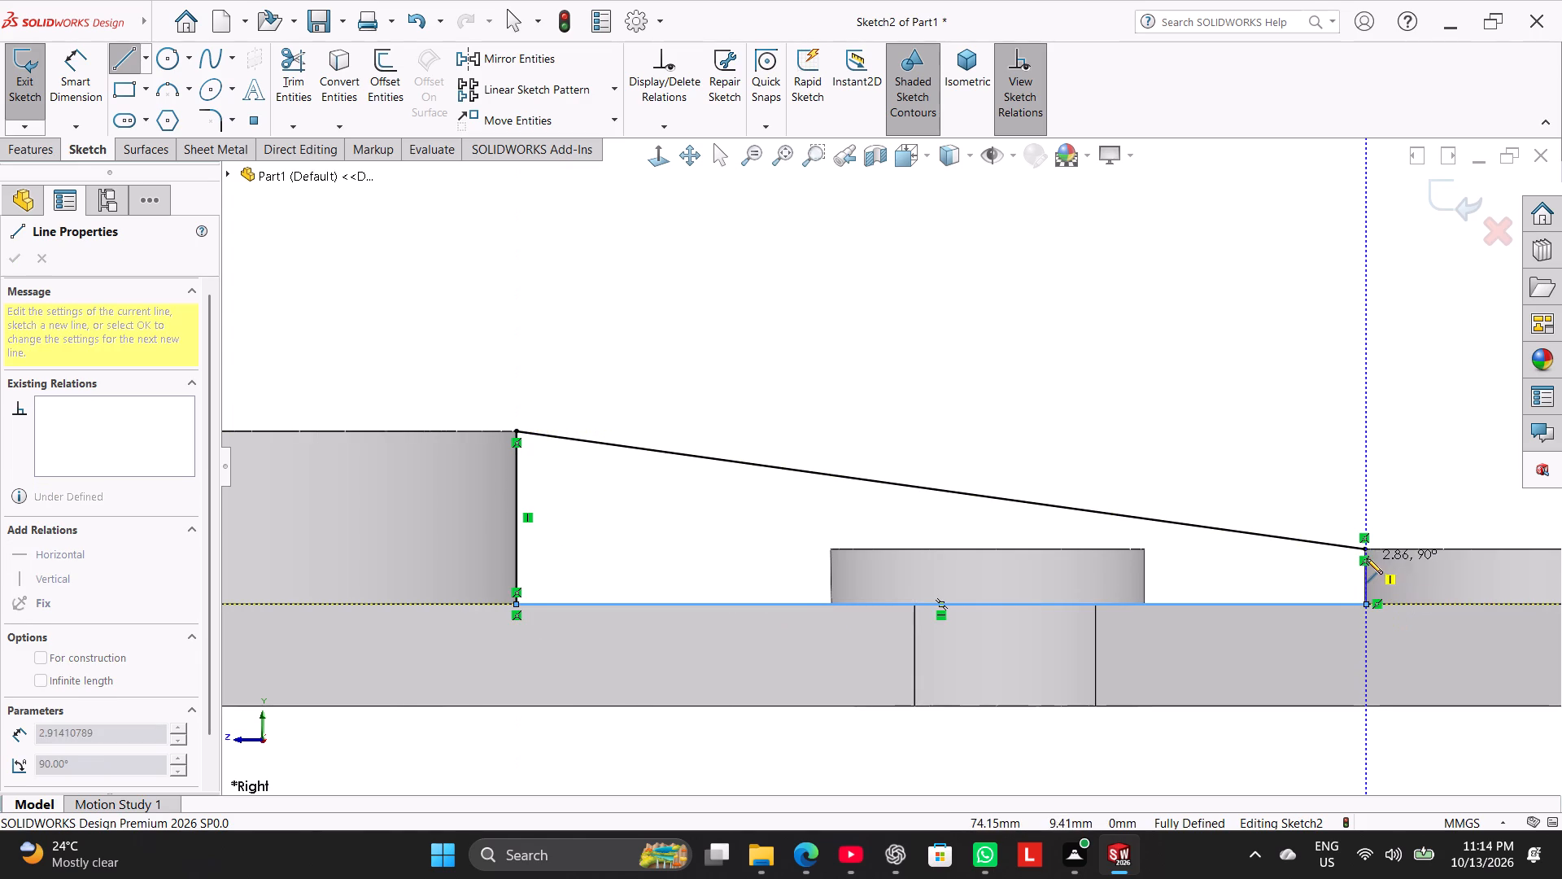
left_click(1365, 552)
right_click(1252, 461)
left_click(1272, 473)
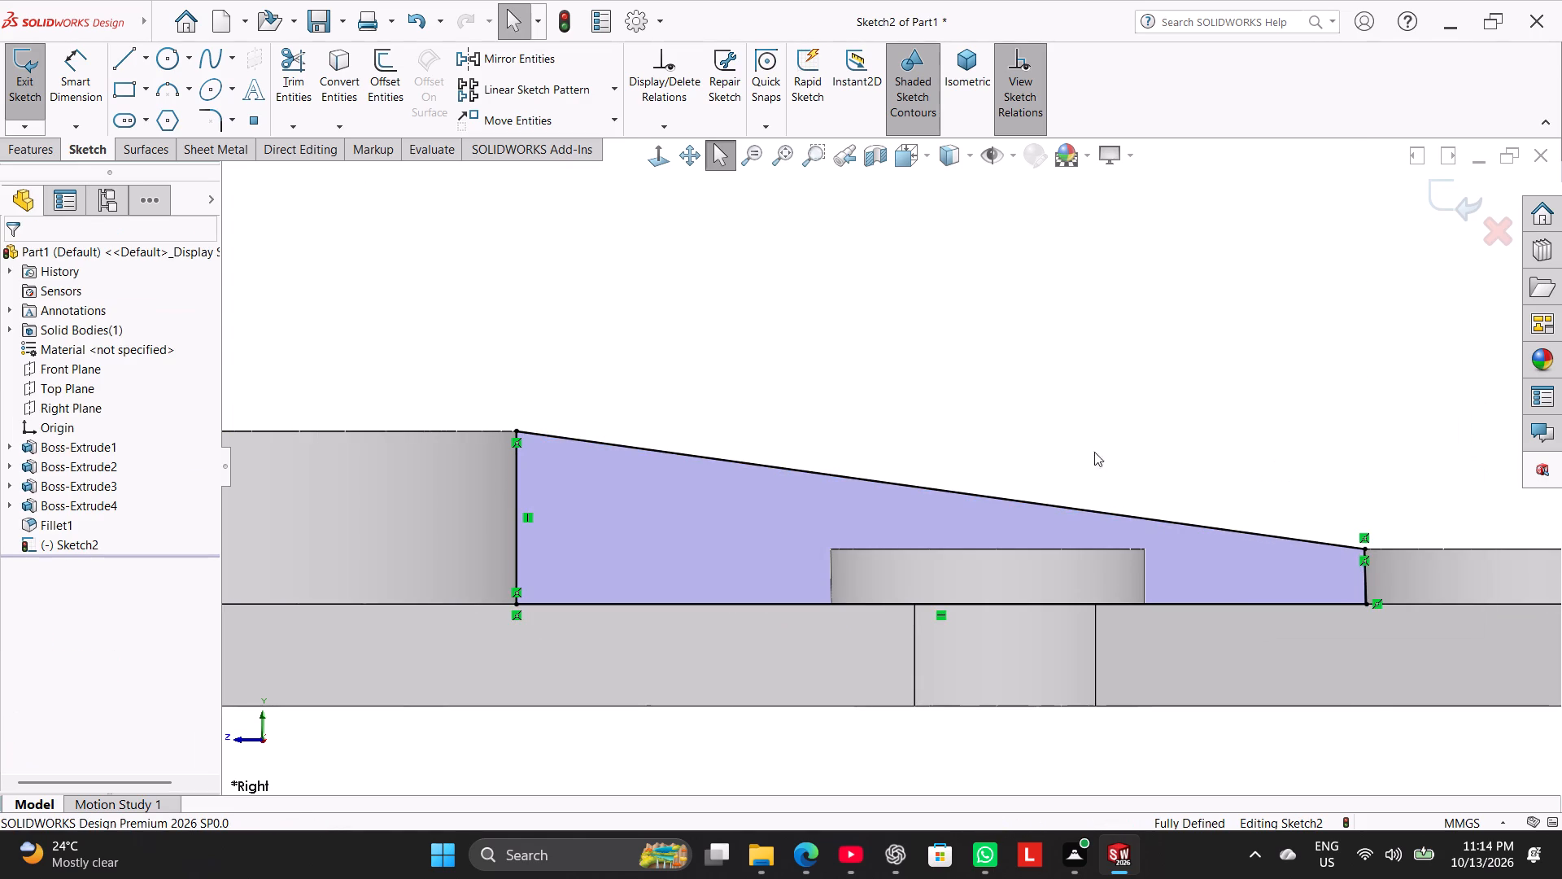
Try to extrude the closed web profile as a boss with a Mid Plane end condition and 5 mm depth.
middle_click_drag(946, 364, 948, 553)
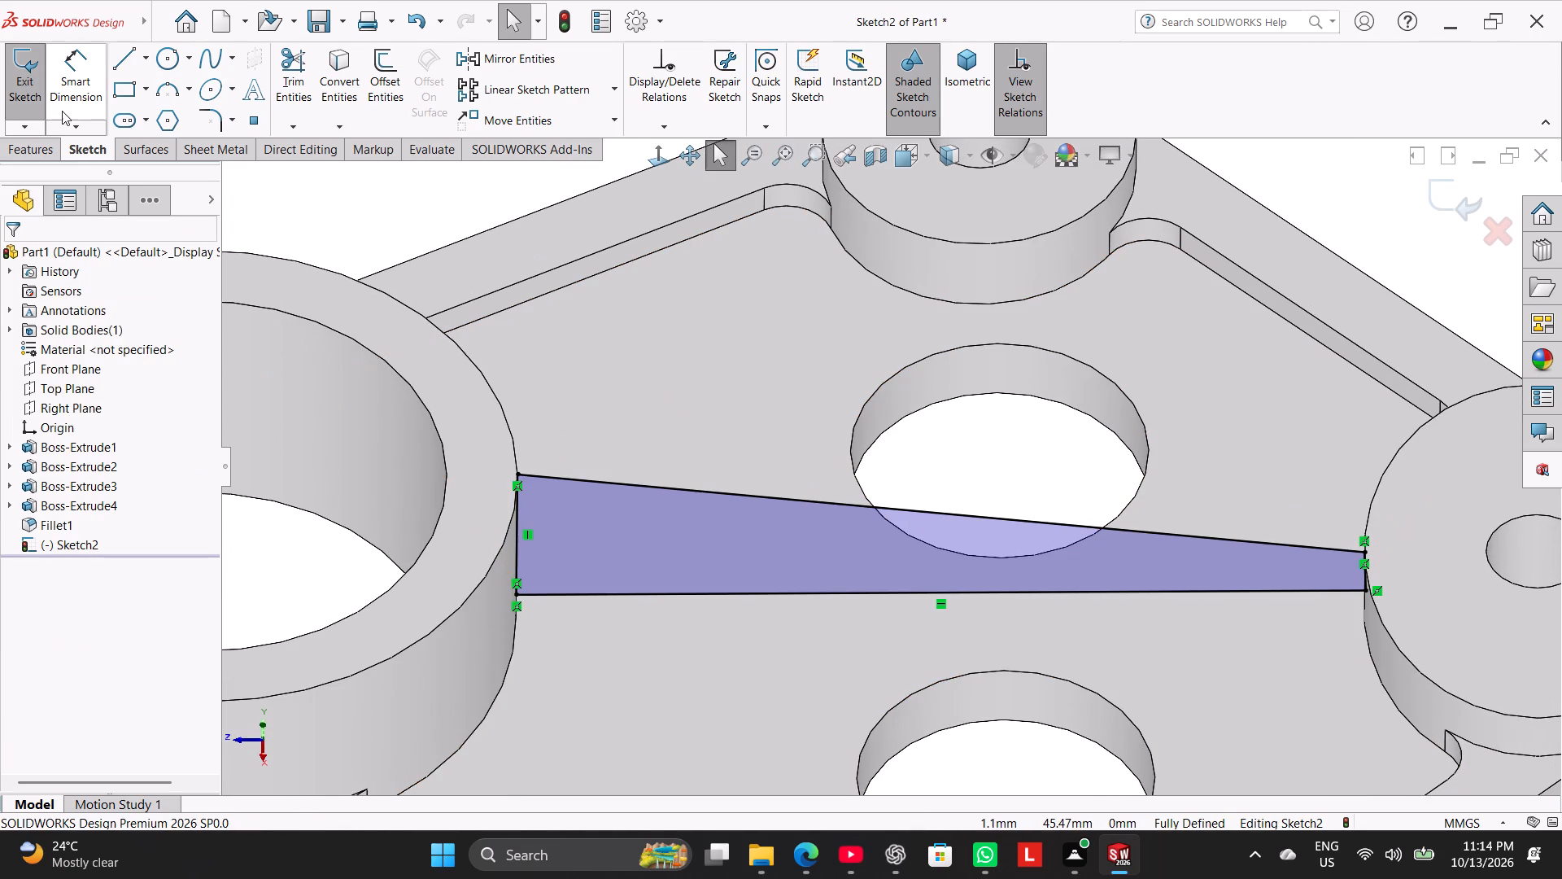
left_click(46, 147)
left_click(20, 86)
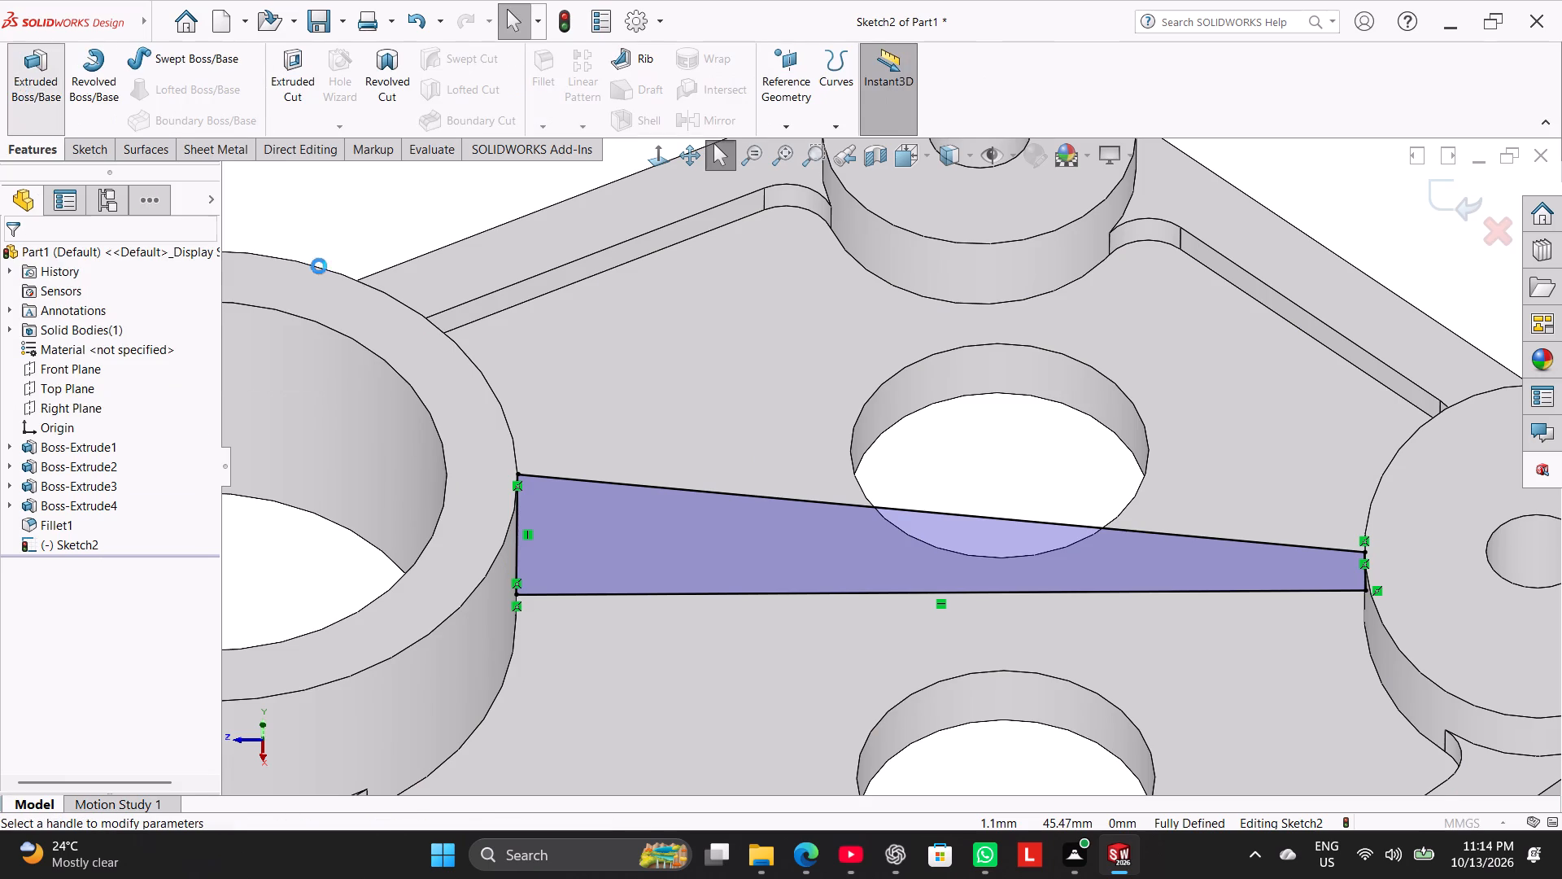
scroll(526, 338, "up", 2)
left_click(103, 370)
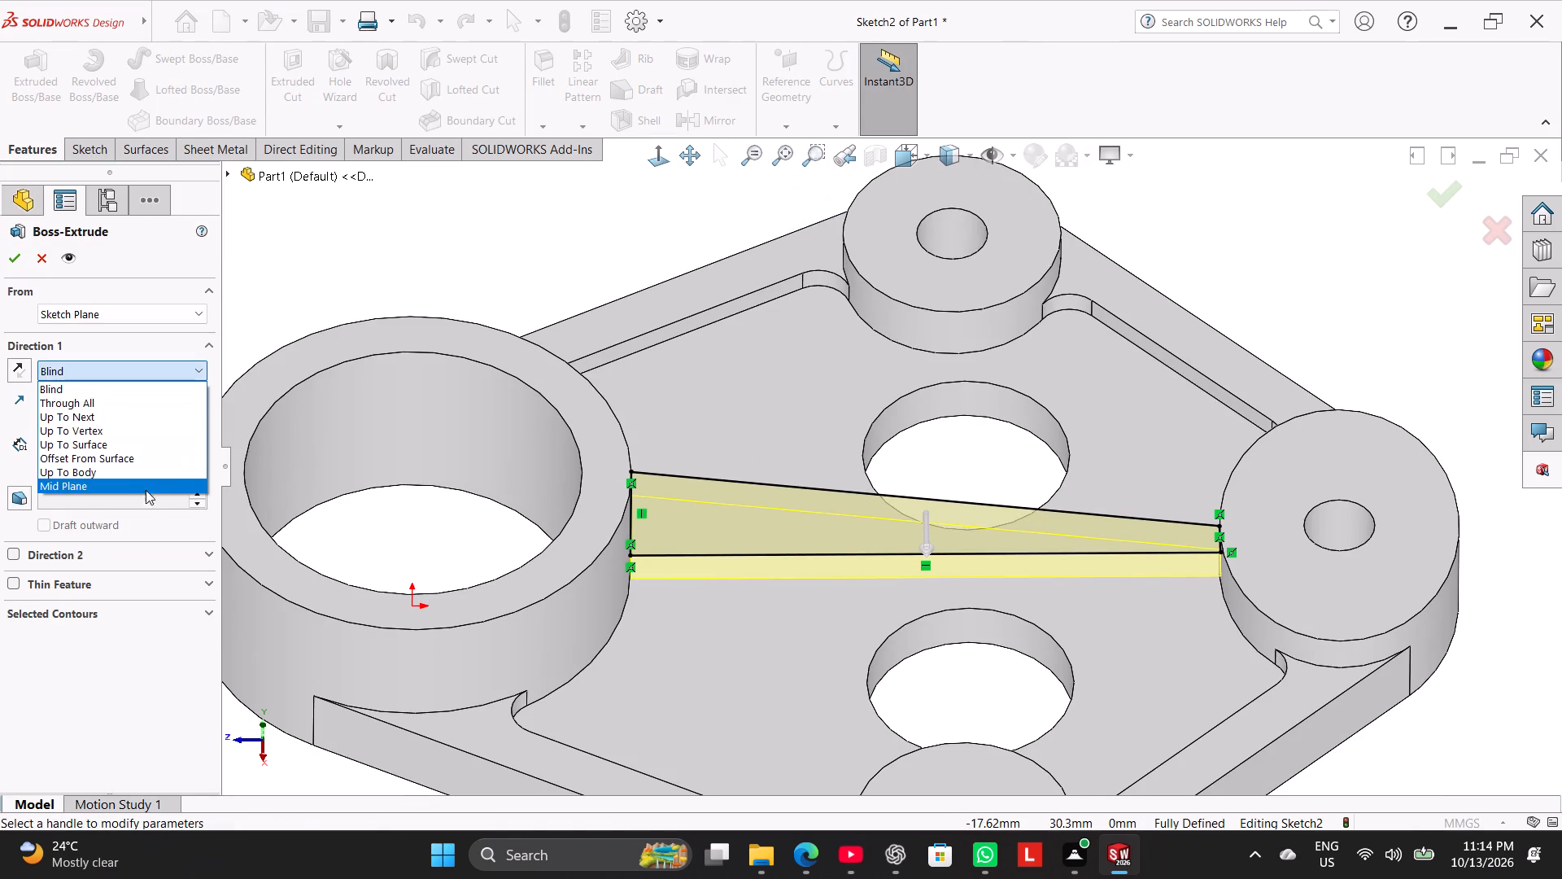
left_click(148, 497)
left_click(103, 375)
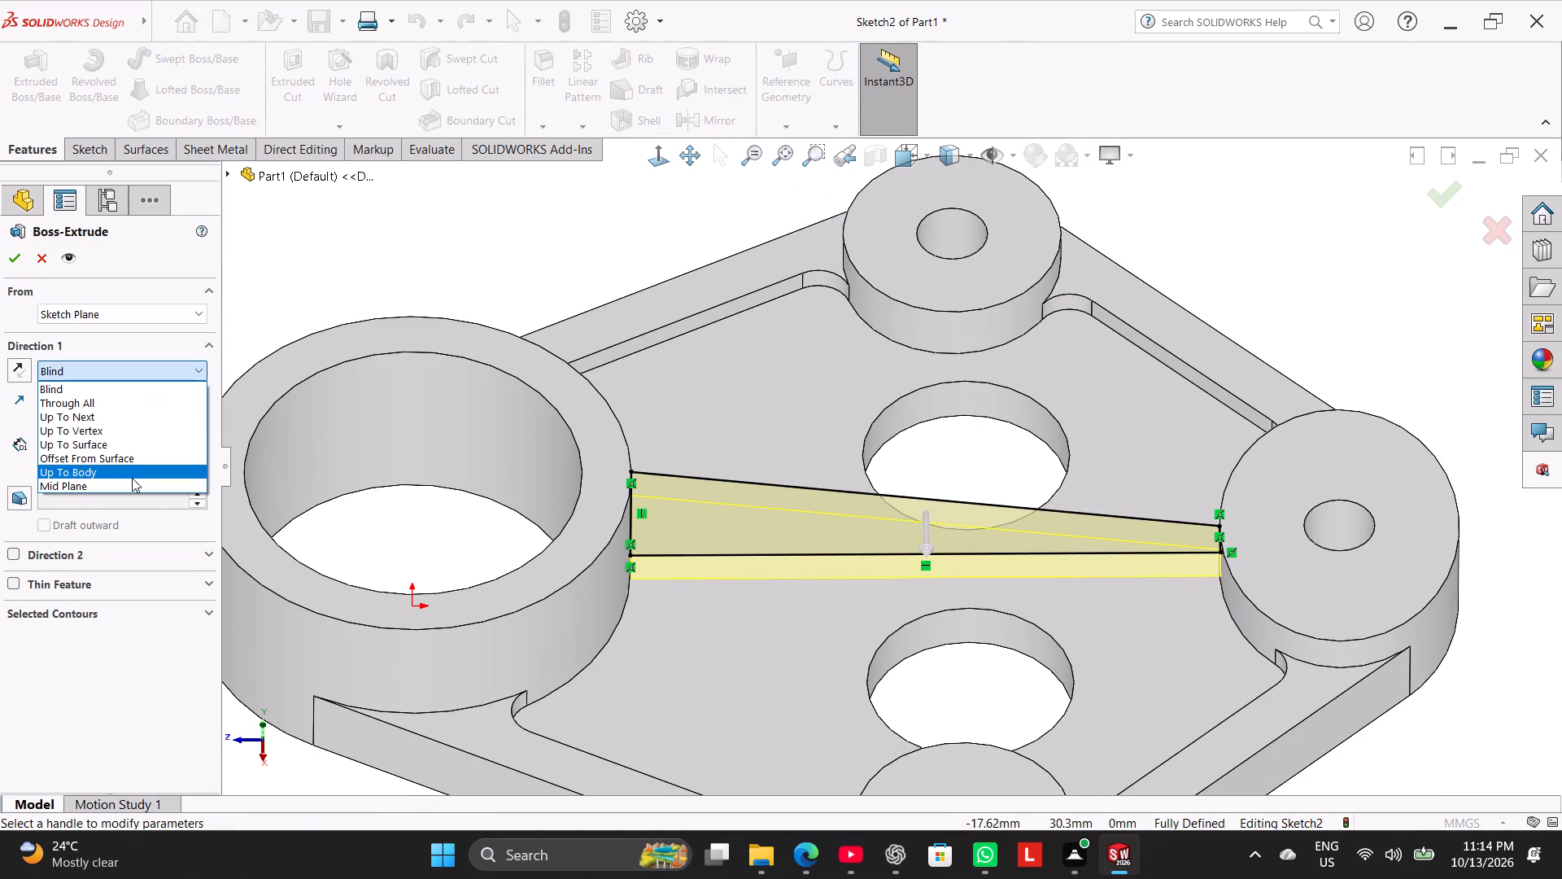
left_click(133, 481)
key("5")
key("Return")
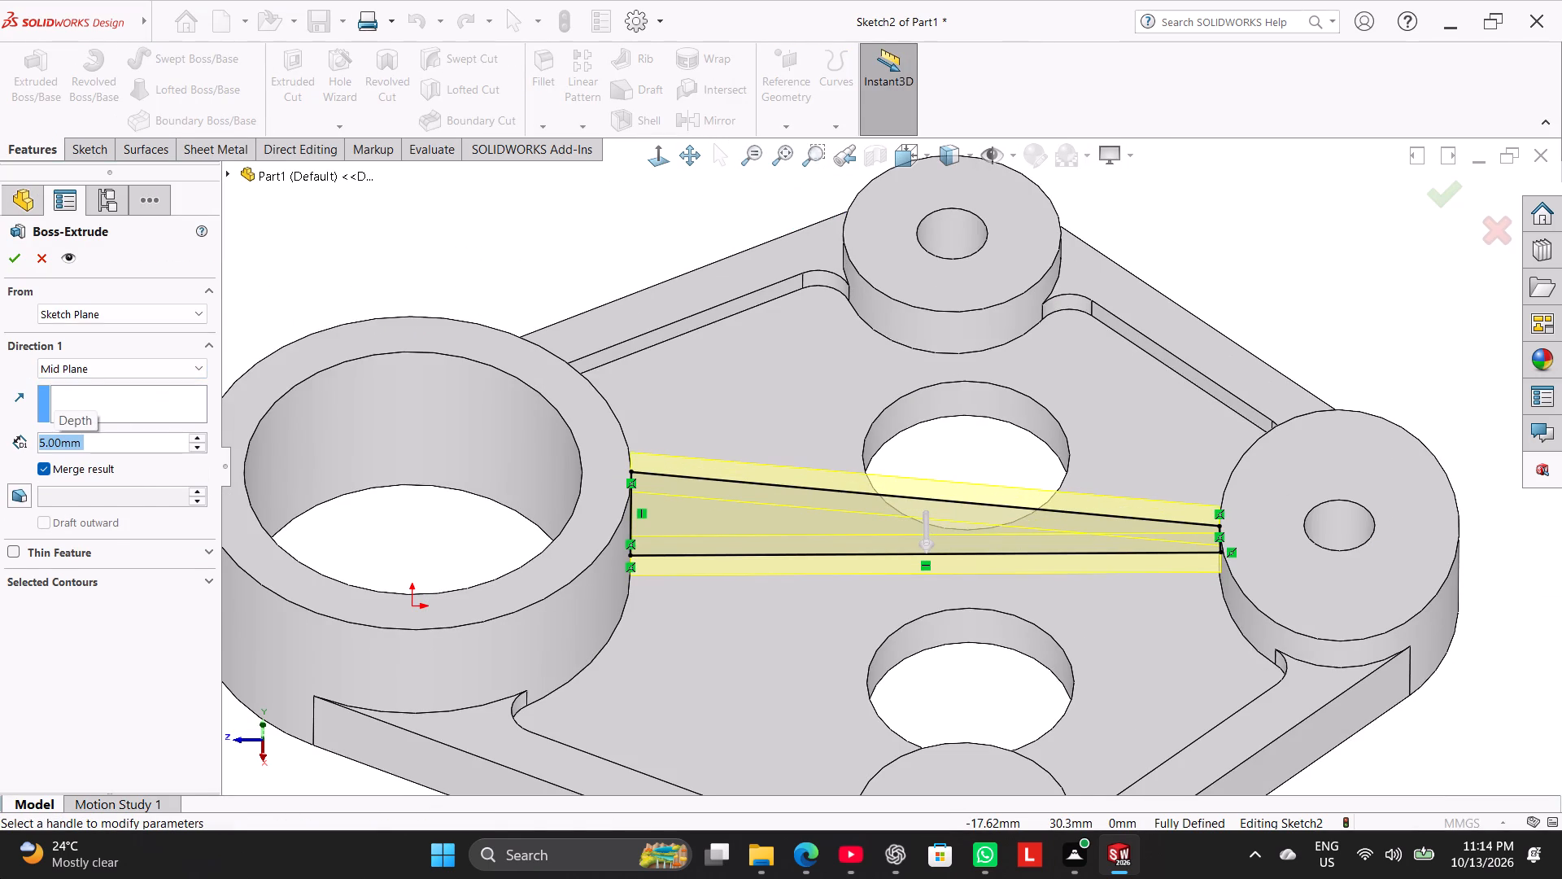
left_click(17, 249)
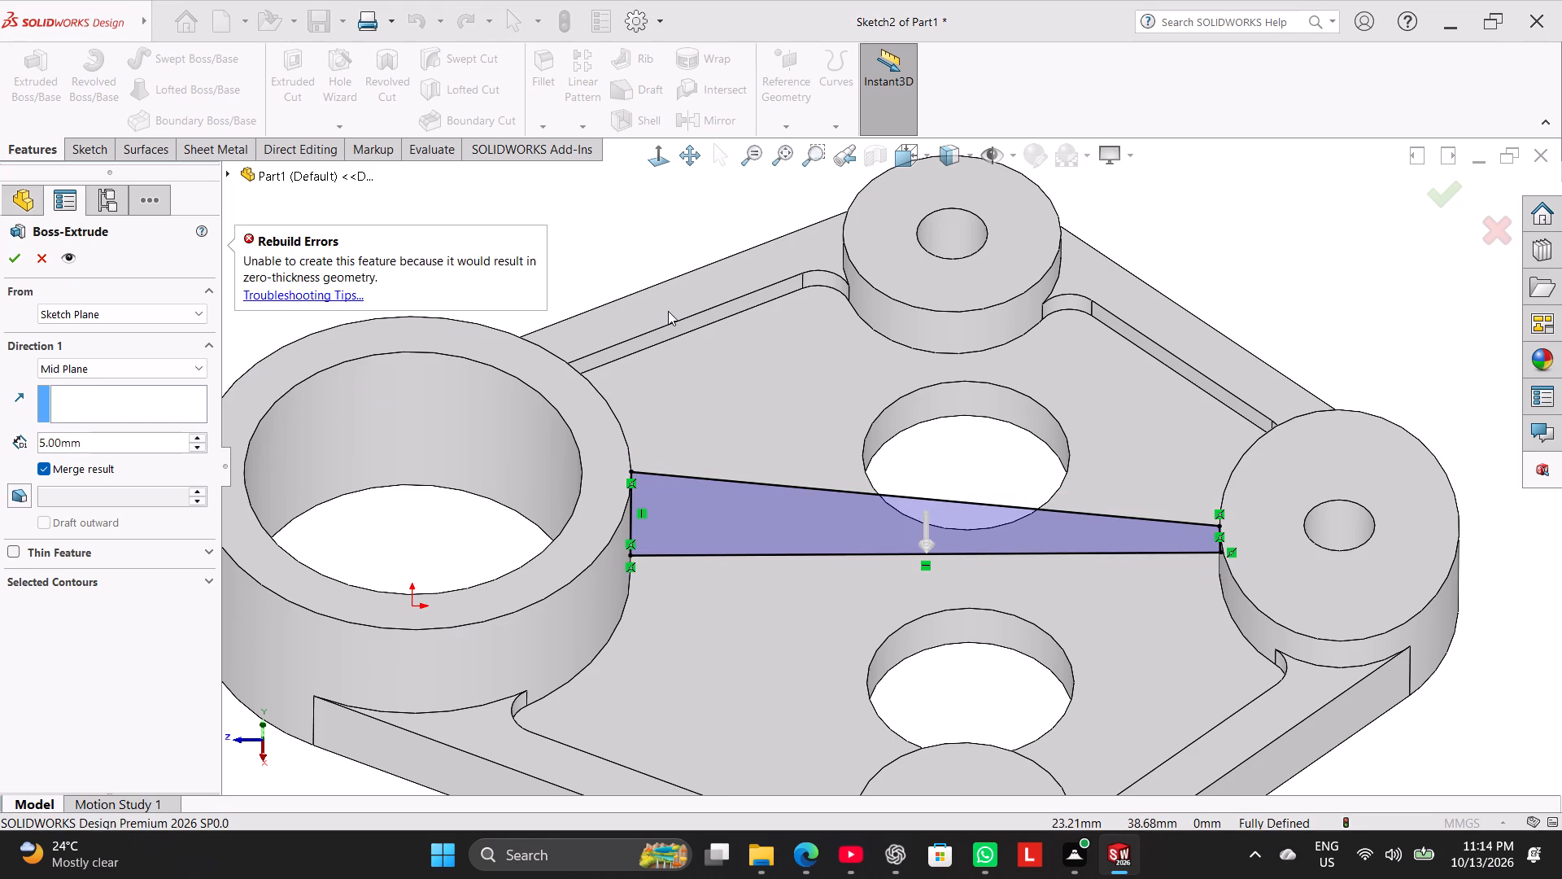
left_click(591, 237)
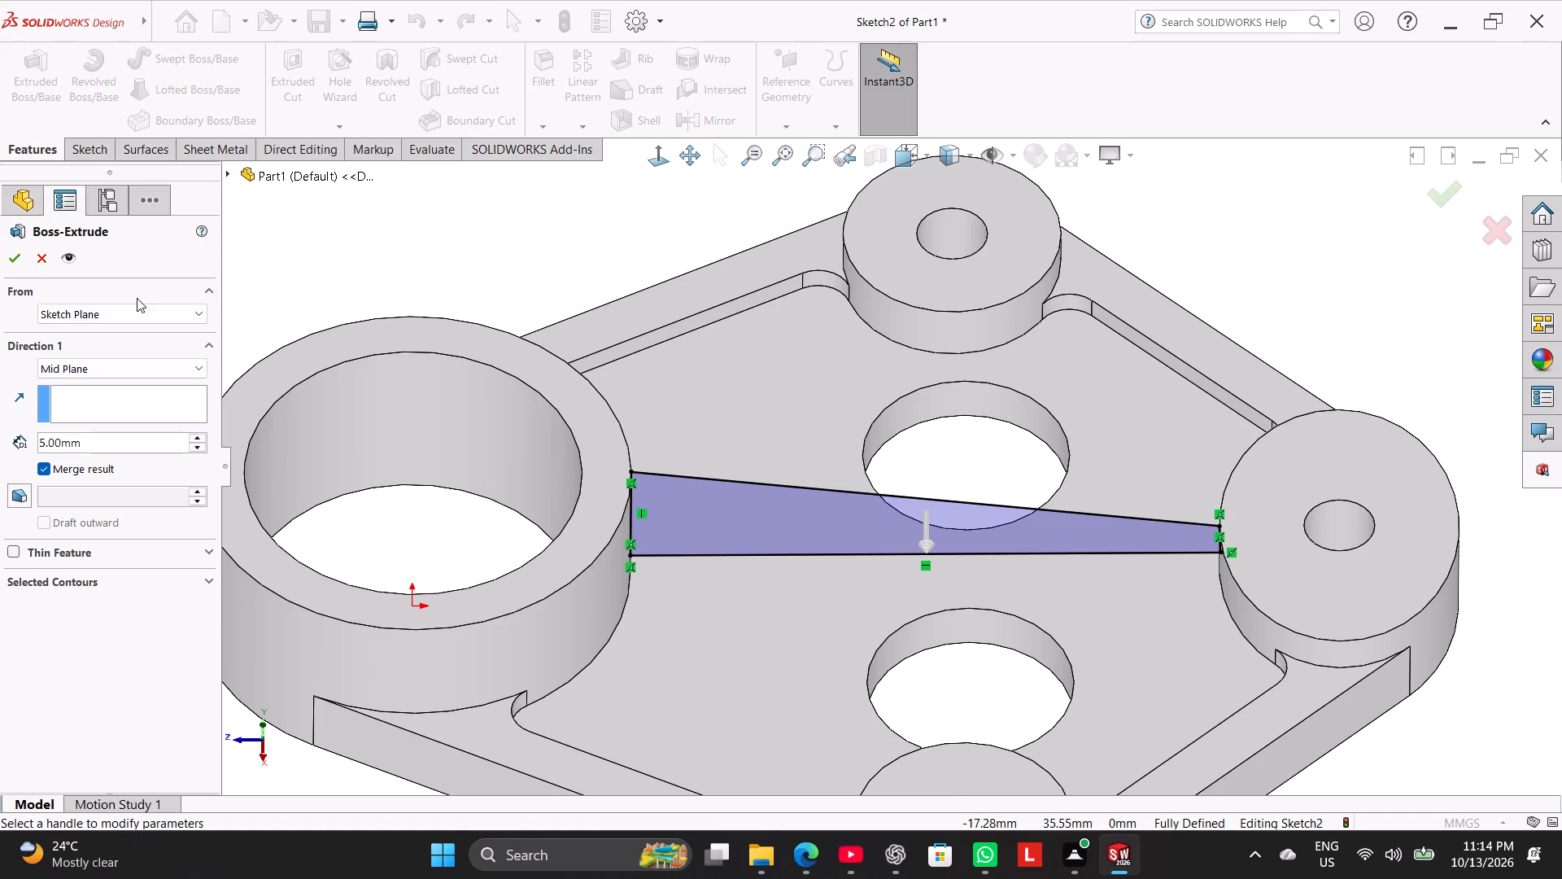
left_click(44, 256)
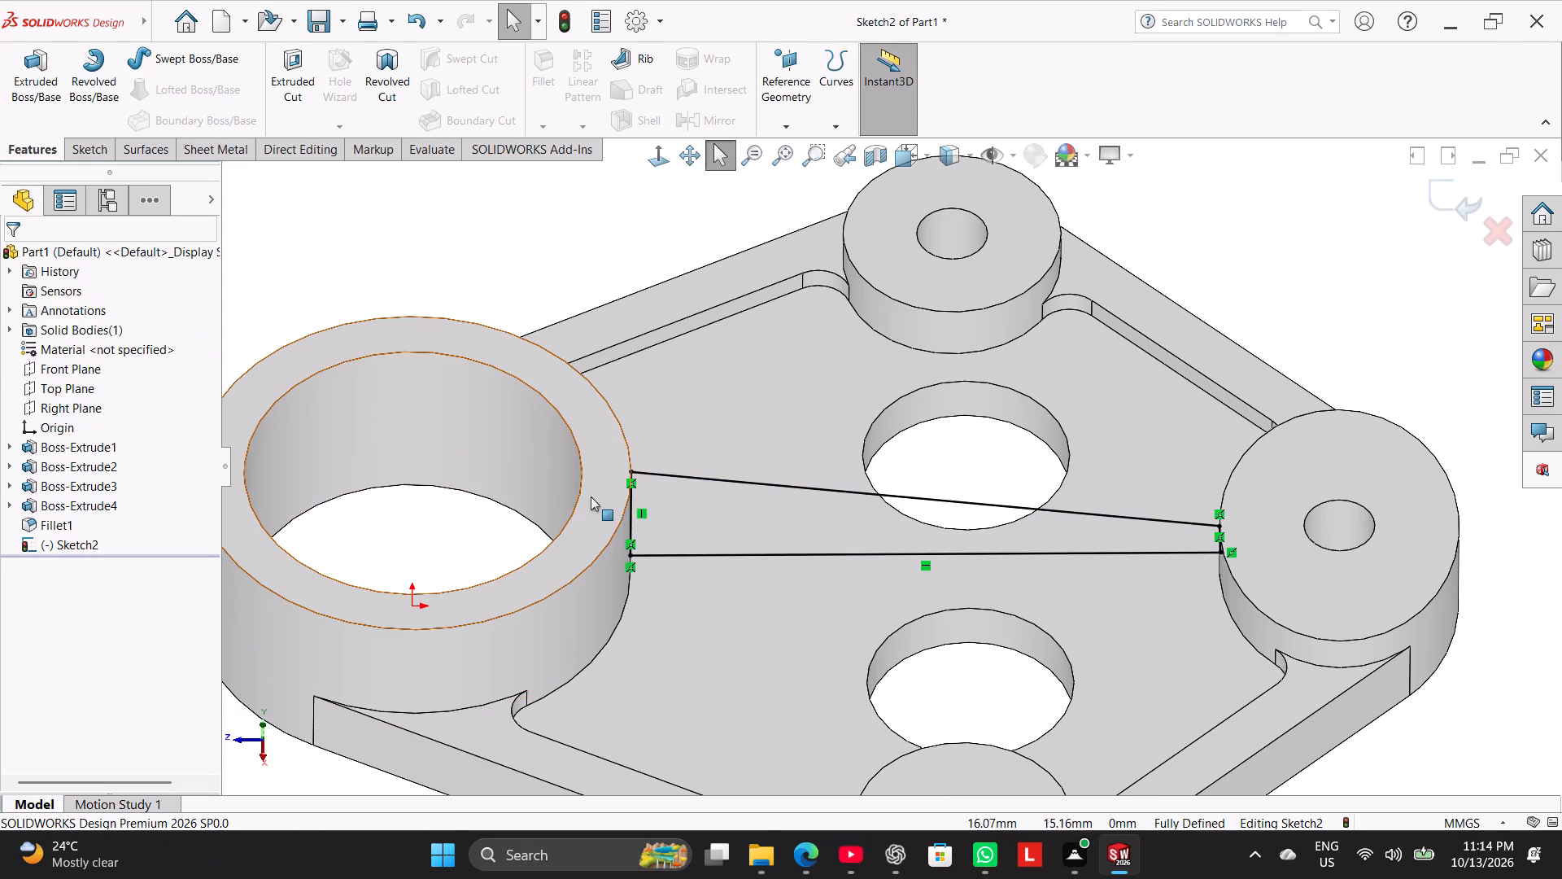
Delete the three relations that tie the profile's vertical ring-side line and its endpoints to the large ring, keeping its vertical relation.
right_click(631, 544)
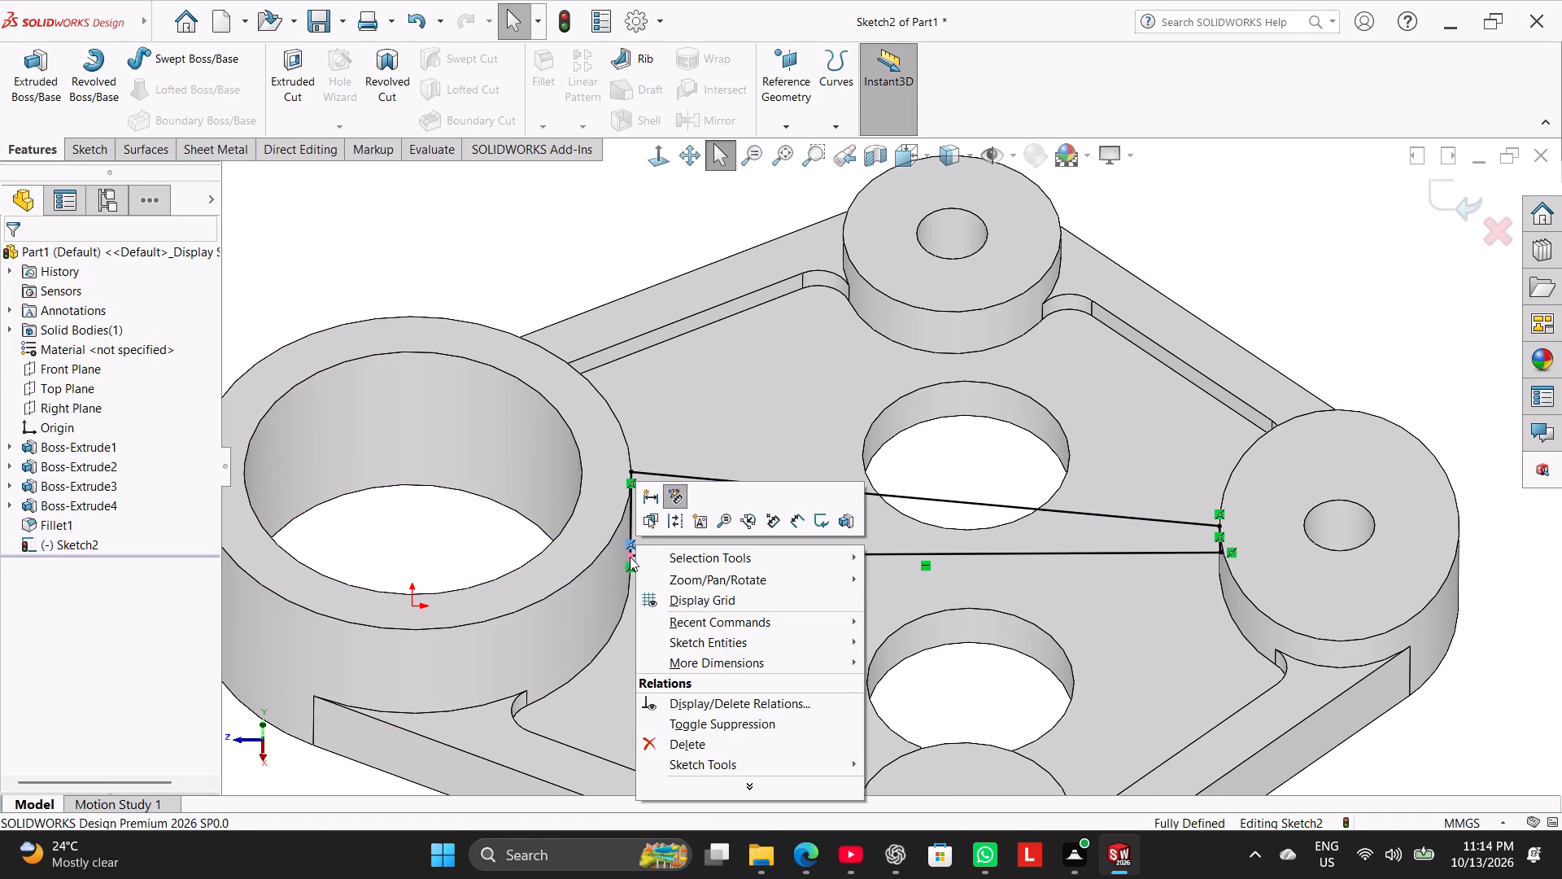
left_click(692, 741)
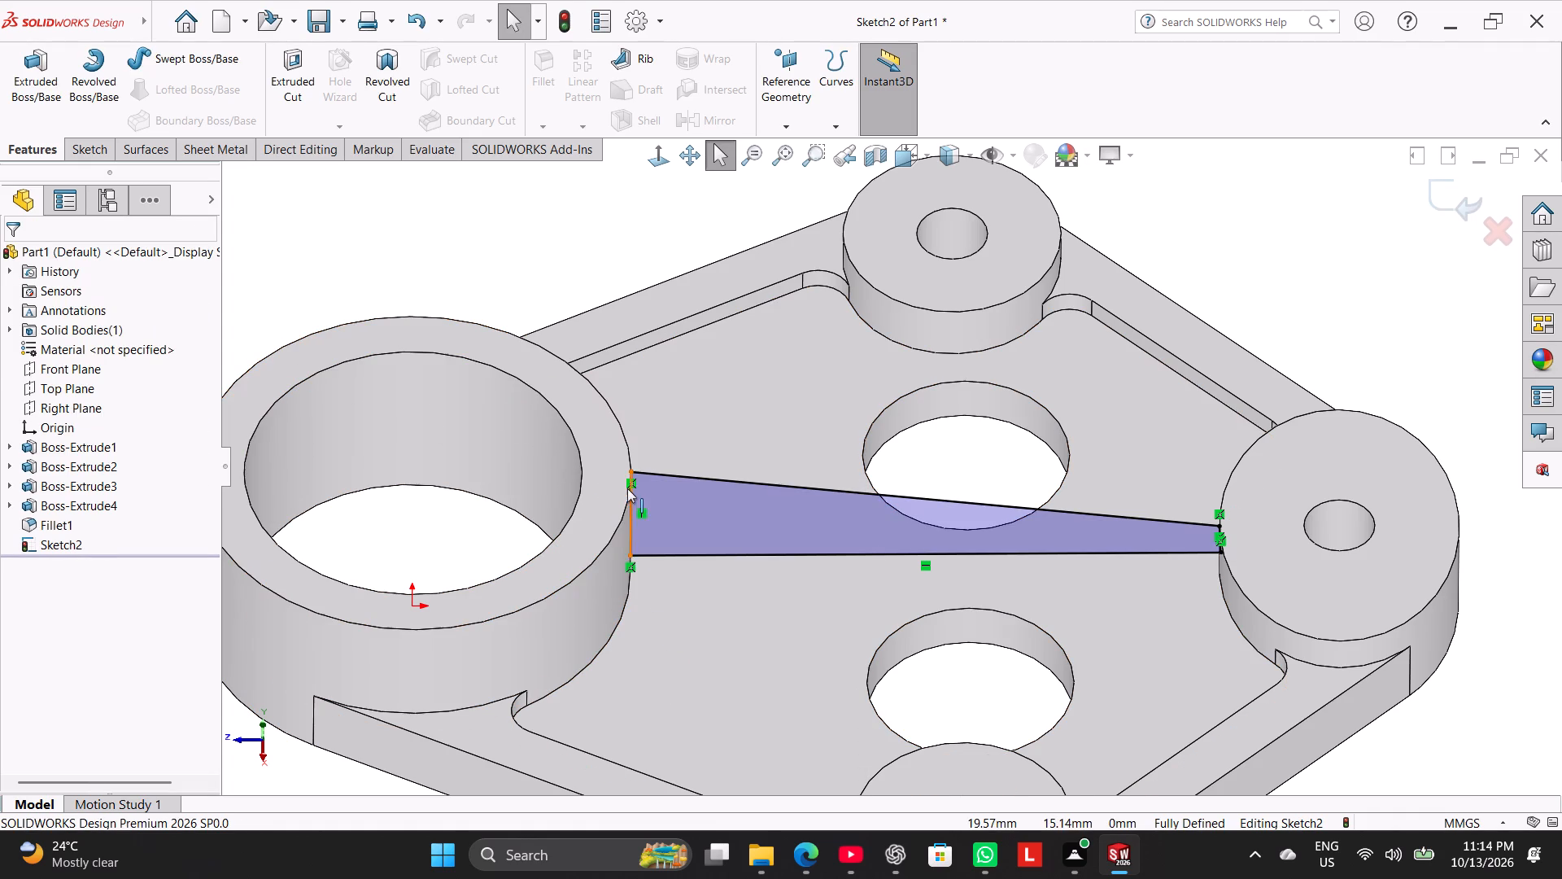
right_click(630, 487)
left_click(686, 684)
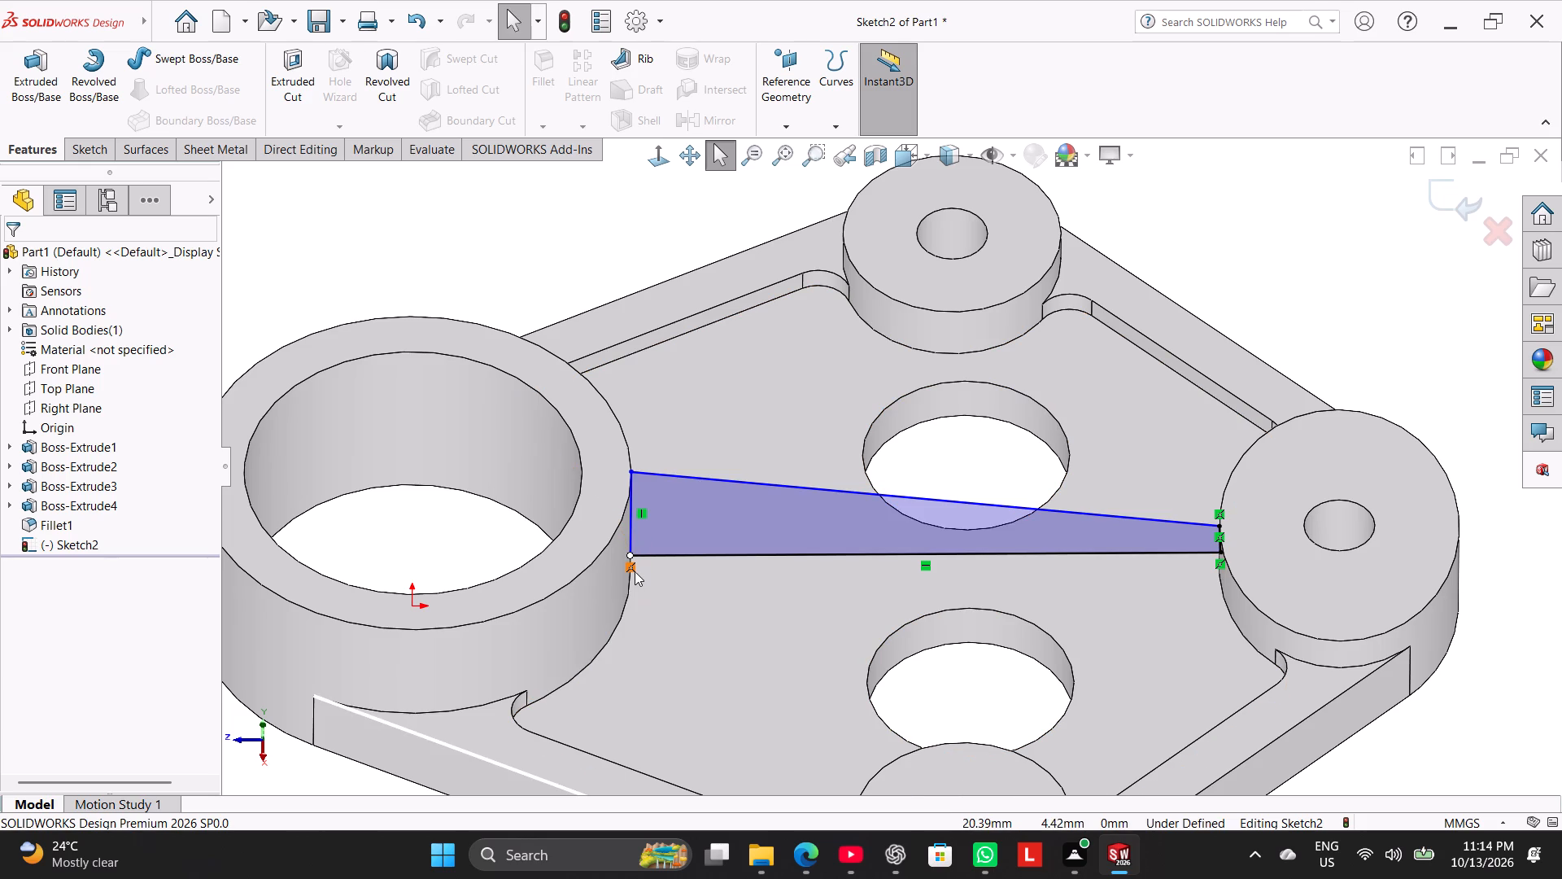
right_click(635, 571)
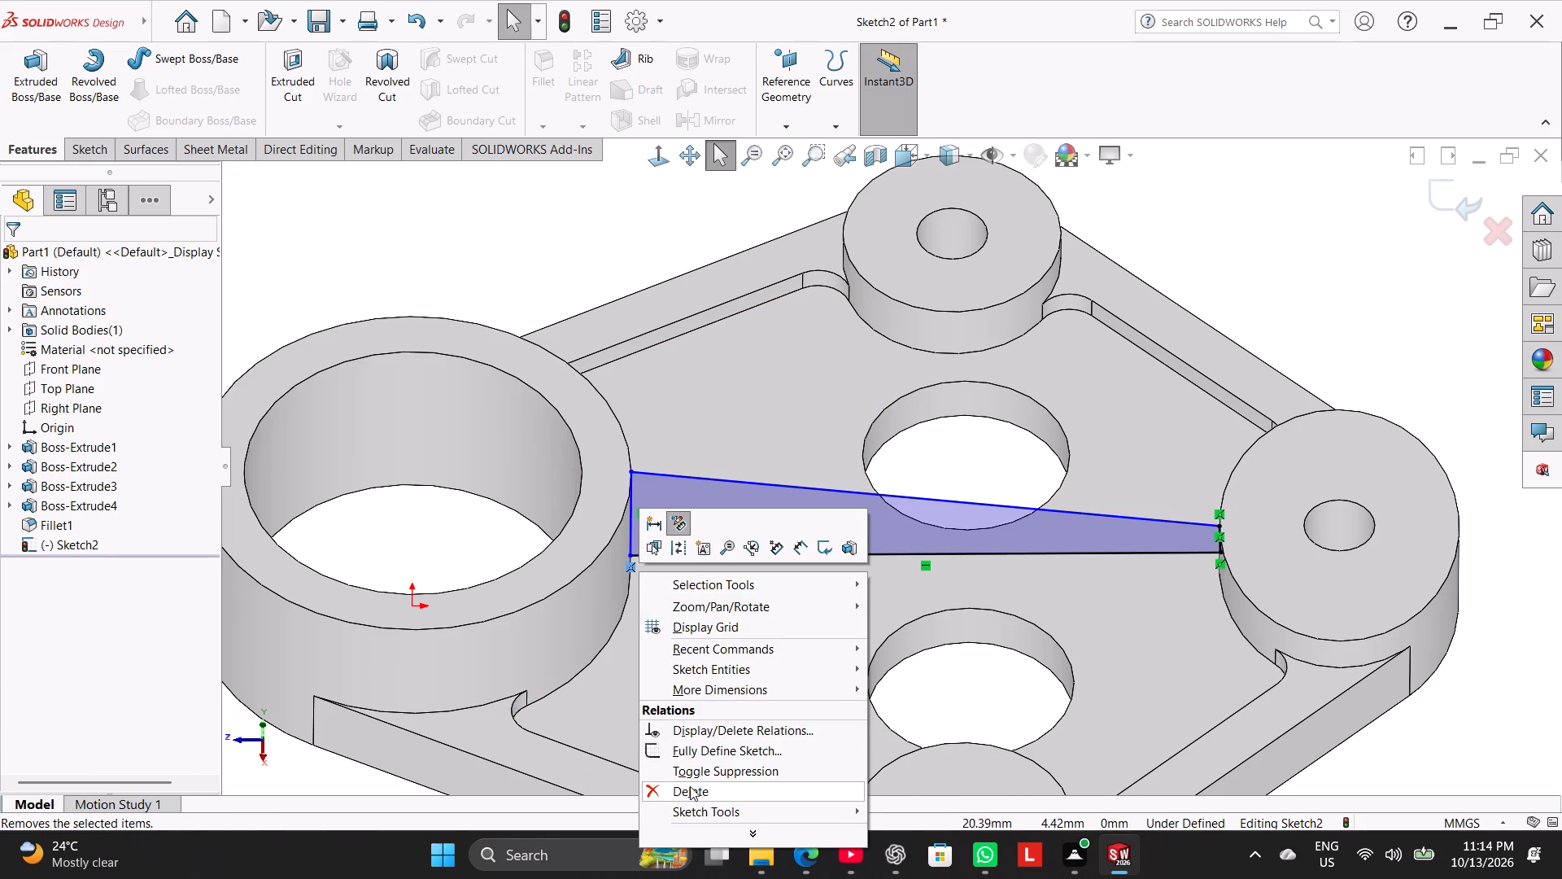
left_click(690, 786)
Move the profile's vertical ring-side line through the ring wall into the ring's bore.
left_click_drag(630, 527, 480, 525)
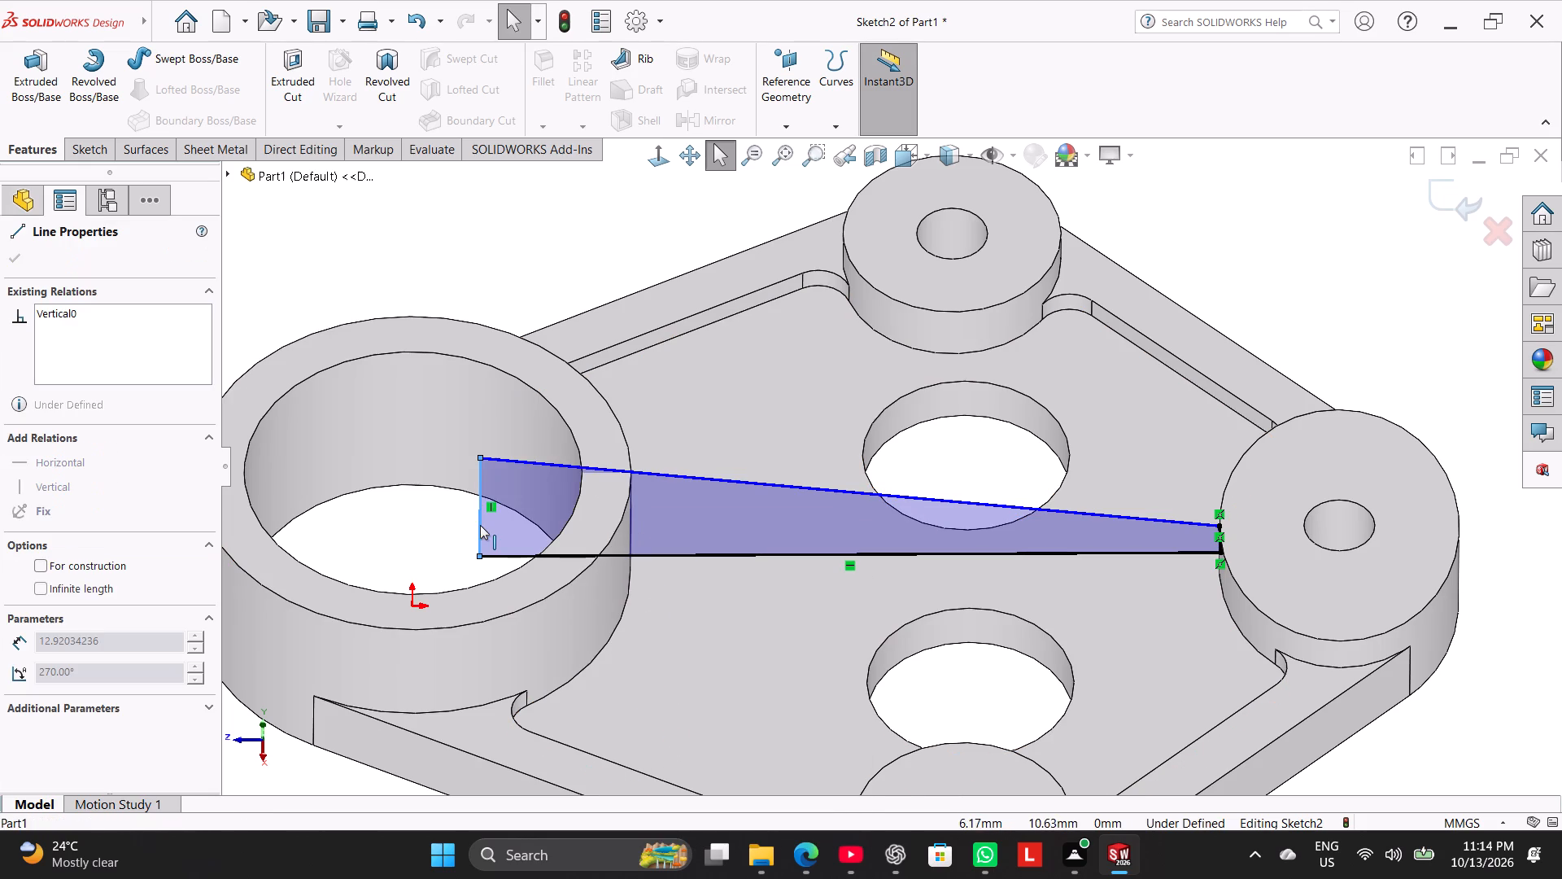
left_click_drag(480, 525, 520, 544)
left_click(443, 531)
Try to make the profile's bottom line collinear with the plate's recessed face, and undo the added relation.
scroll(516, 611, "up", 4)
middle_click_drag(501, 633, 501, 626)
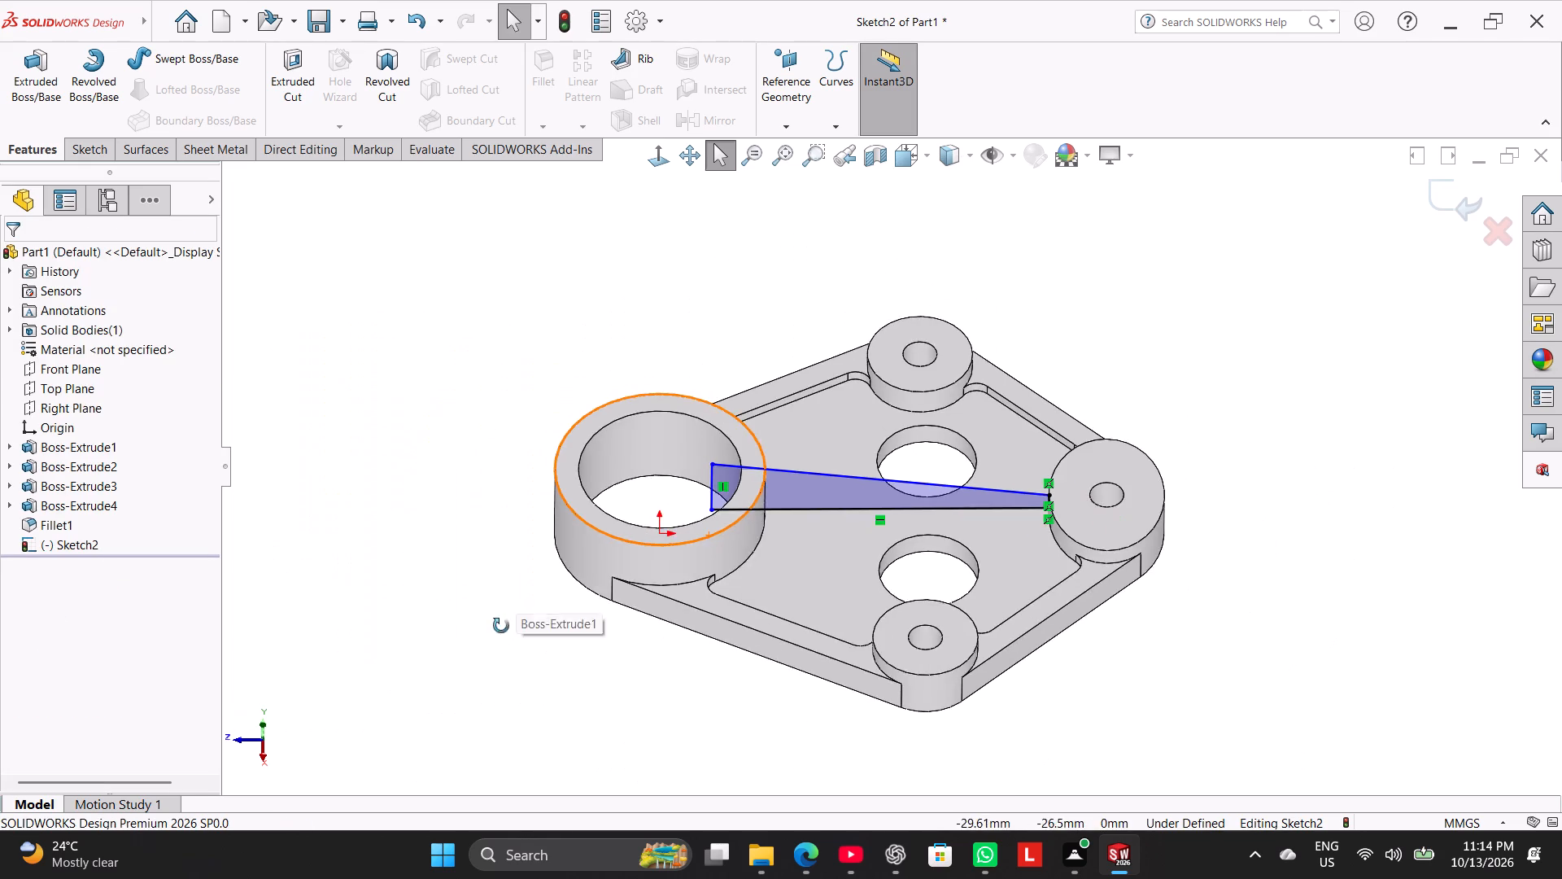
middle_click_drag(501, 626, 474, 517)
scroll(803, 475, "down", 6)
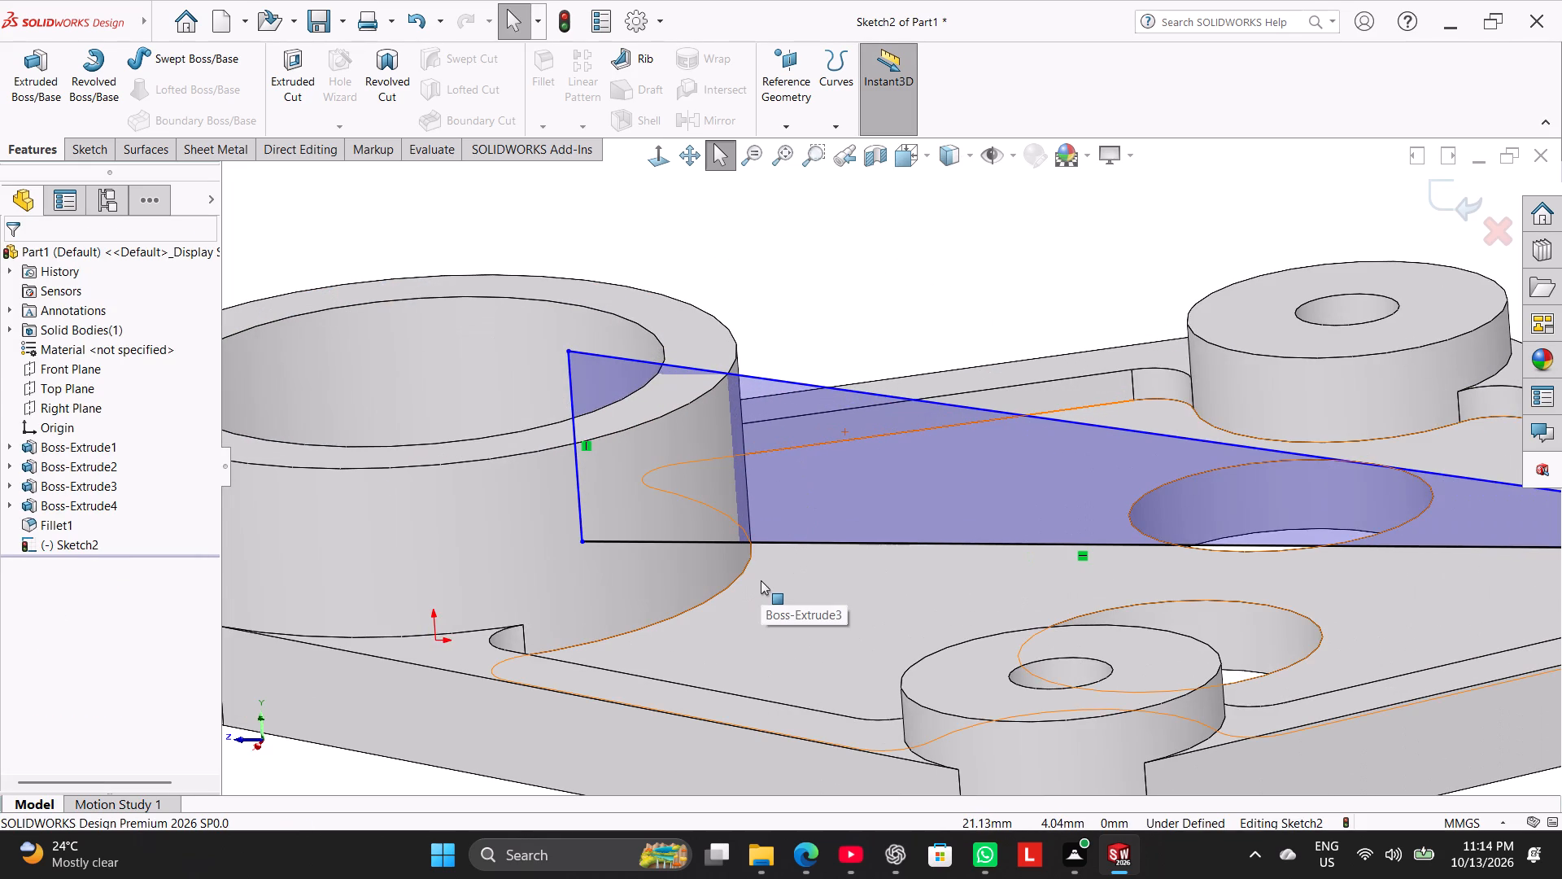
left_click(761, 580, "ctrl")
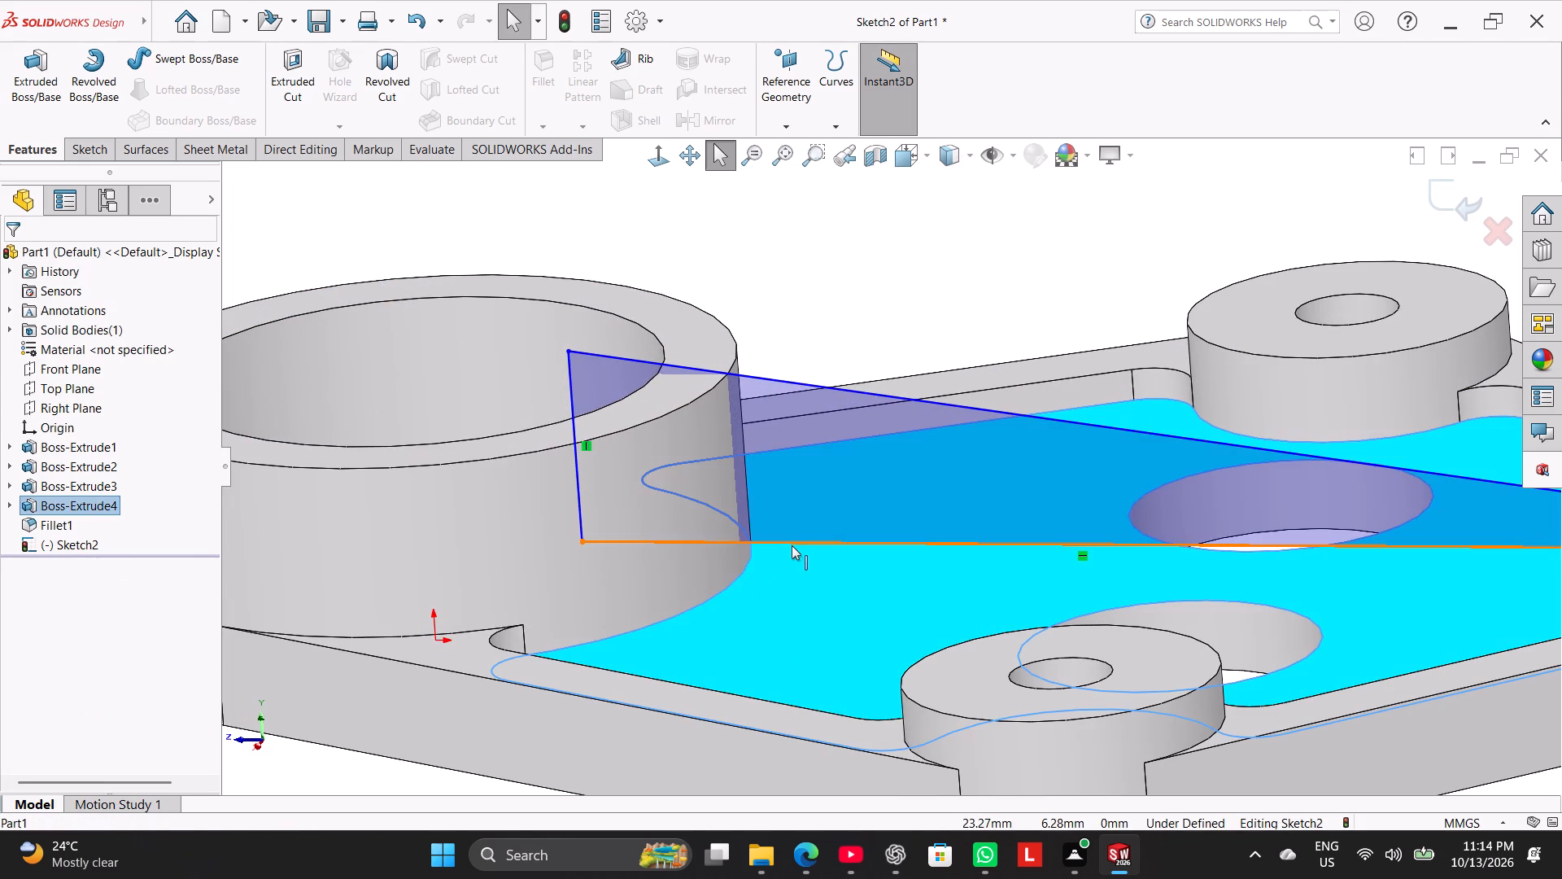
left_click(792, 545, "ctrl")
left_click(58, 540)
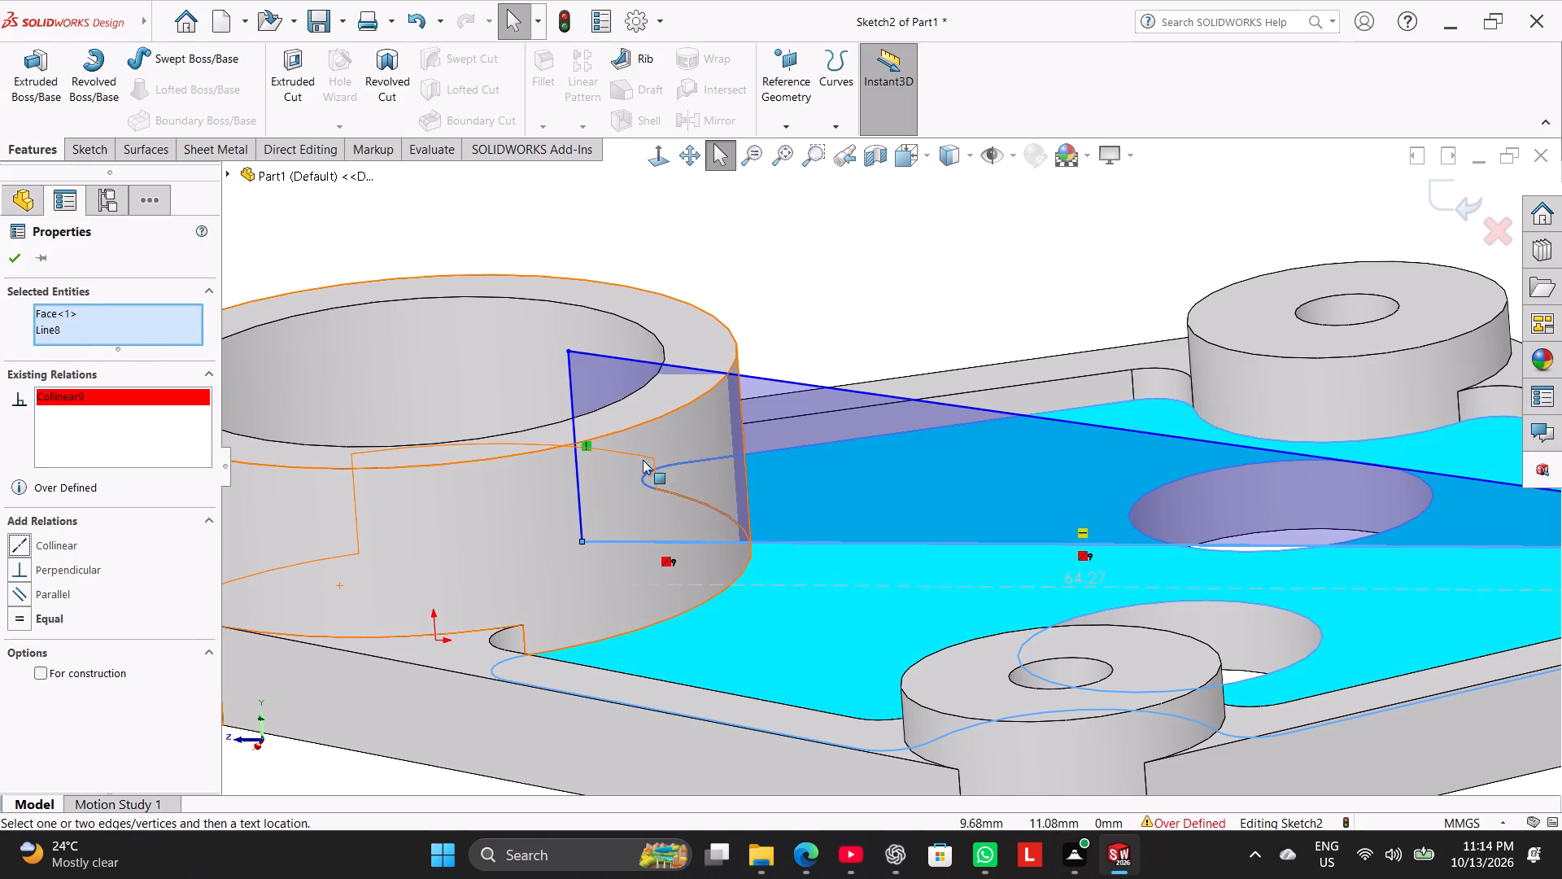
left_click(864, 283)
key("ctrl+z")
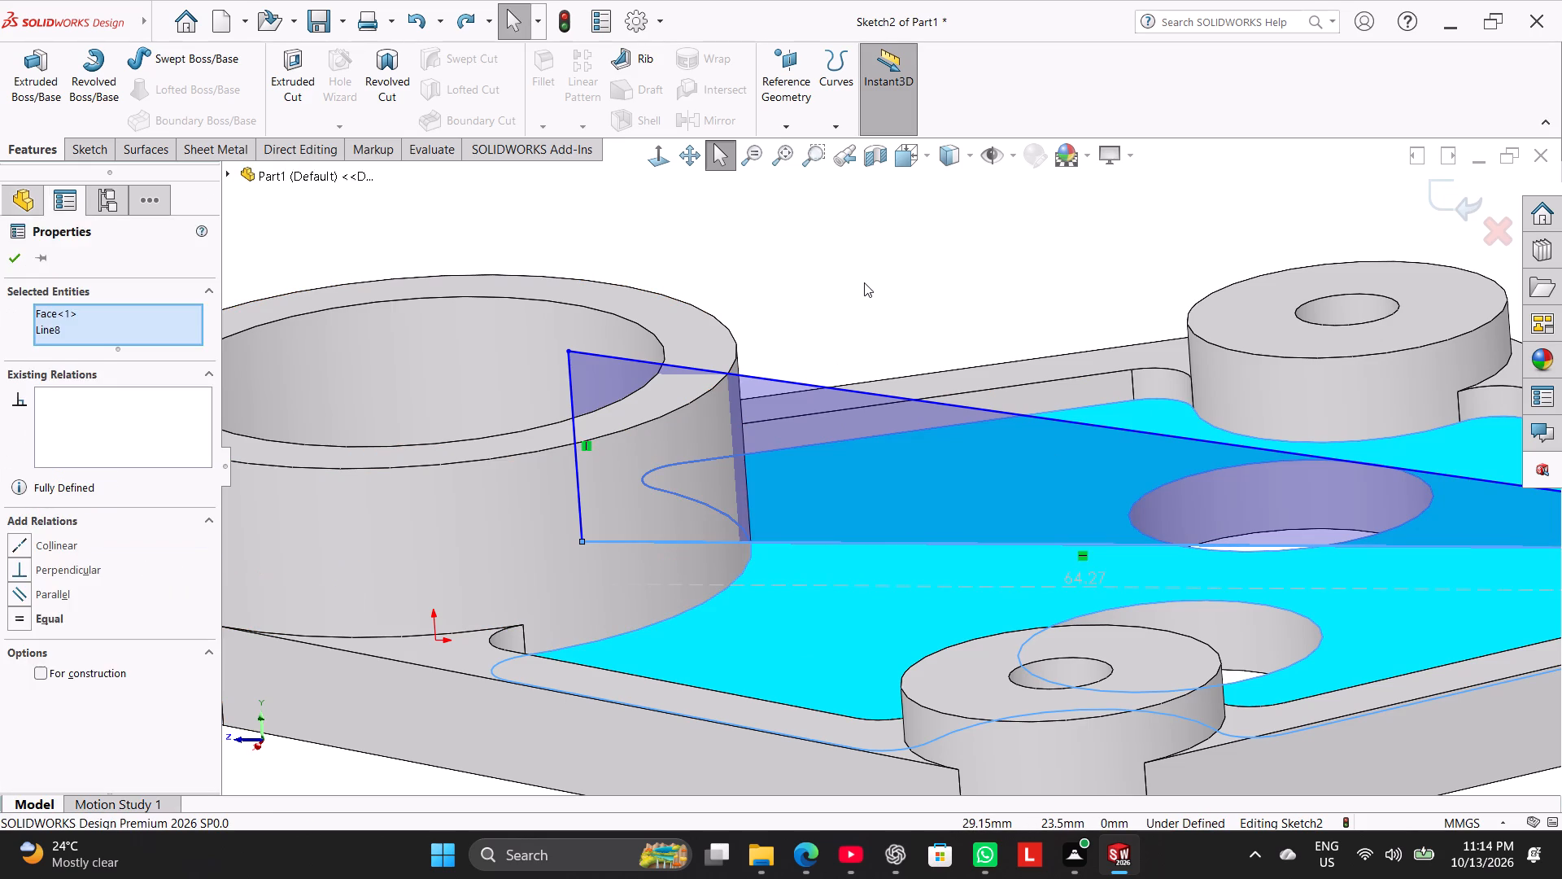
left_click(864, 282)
Delete the relation at the bottom line's far-boss end and pull the bottom line down below the plate's recessed face.
scroll(927, 390, "up", 2)
left_click(669, 150)
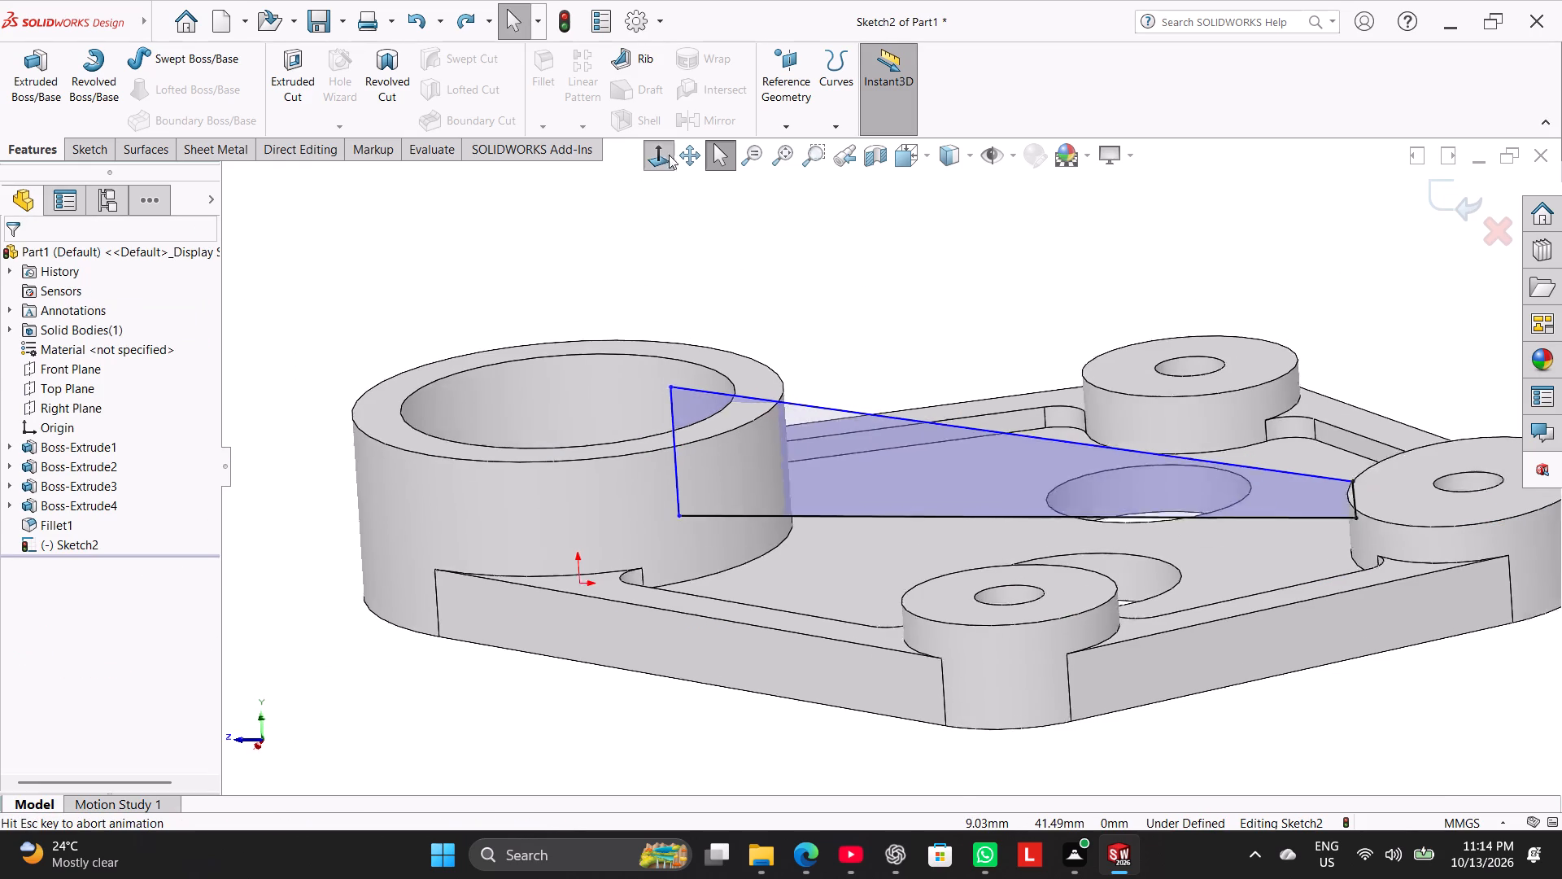
scroll(900, 347, "down", 2)
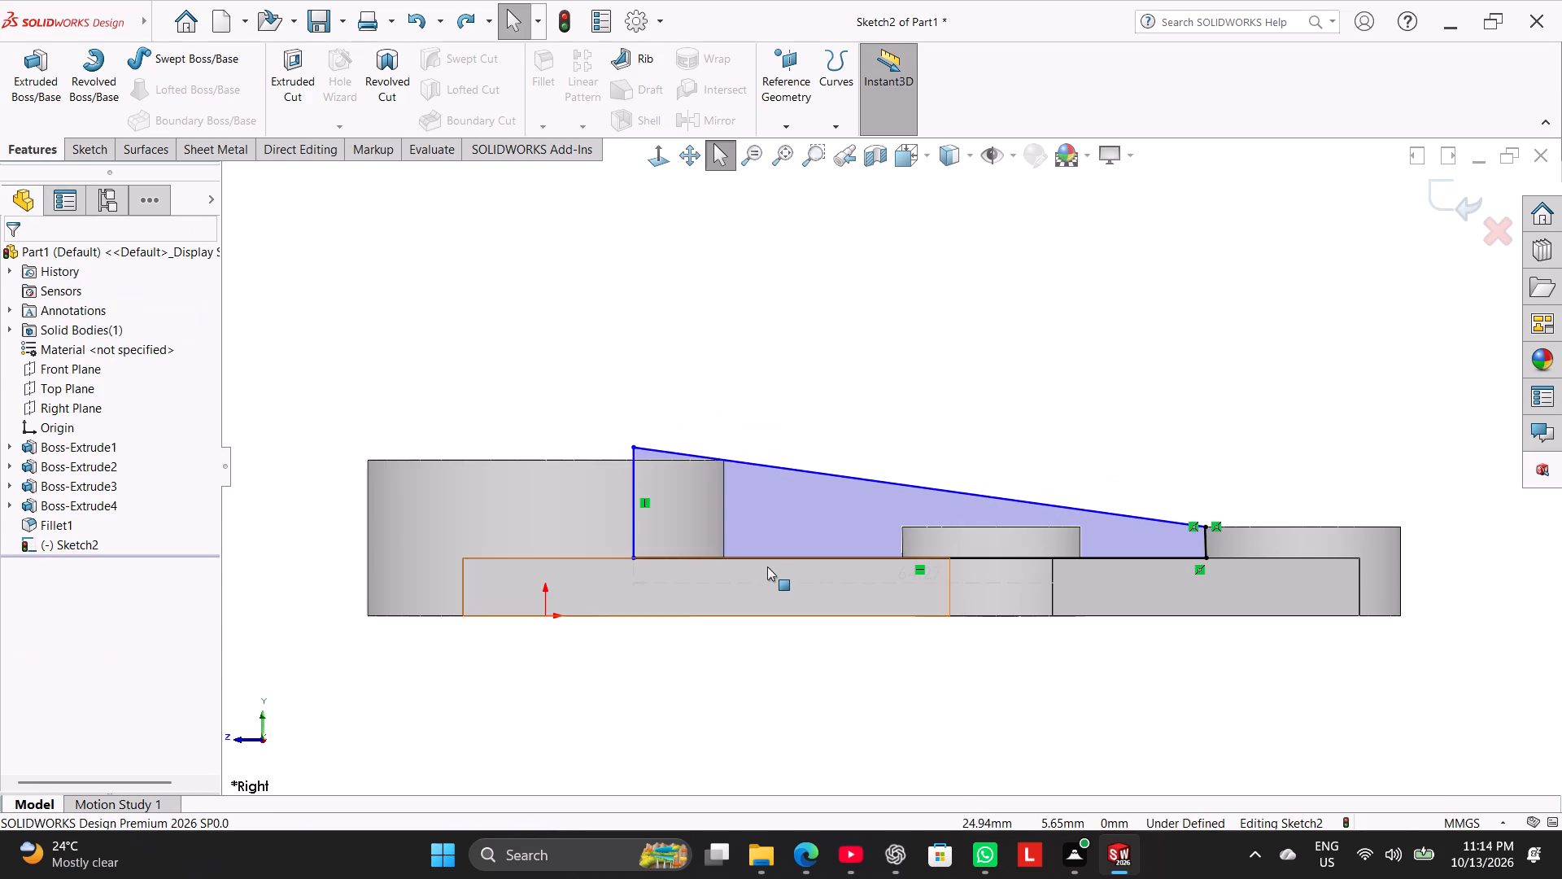
middle_click_drag(789, 414, 802, 482)
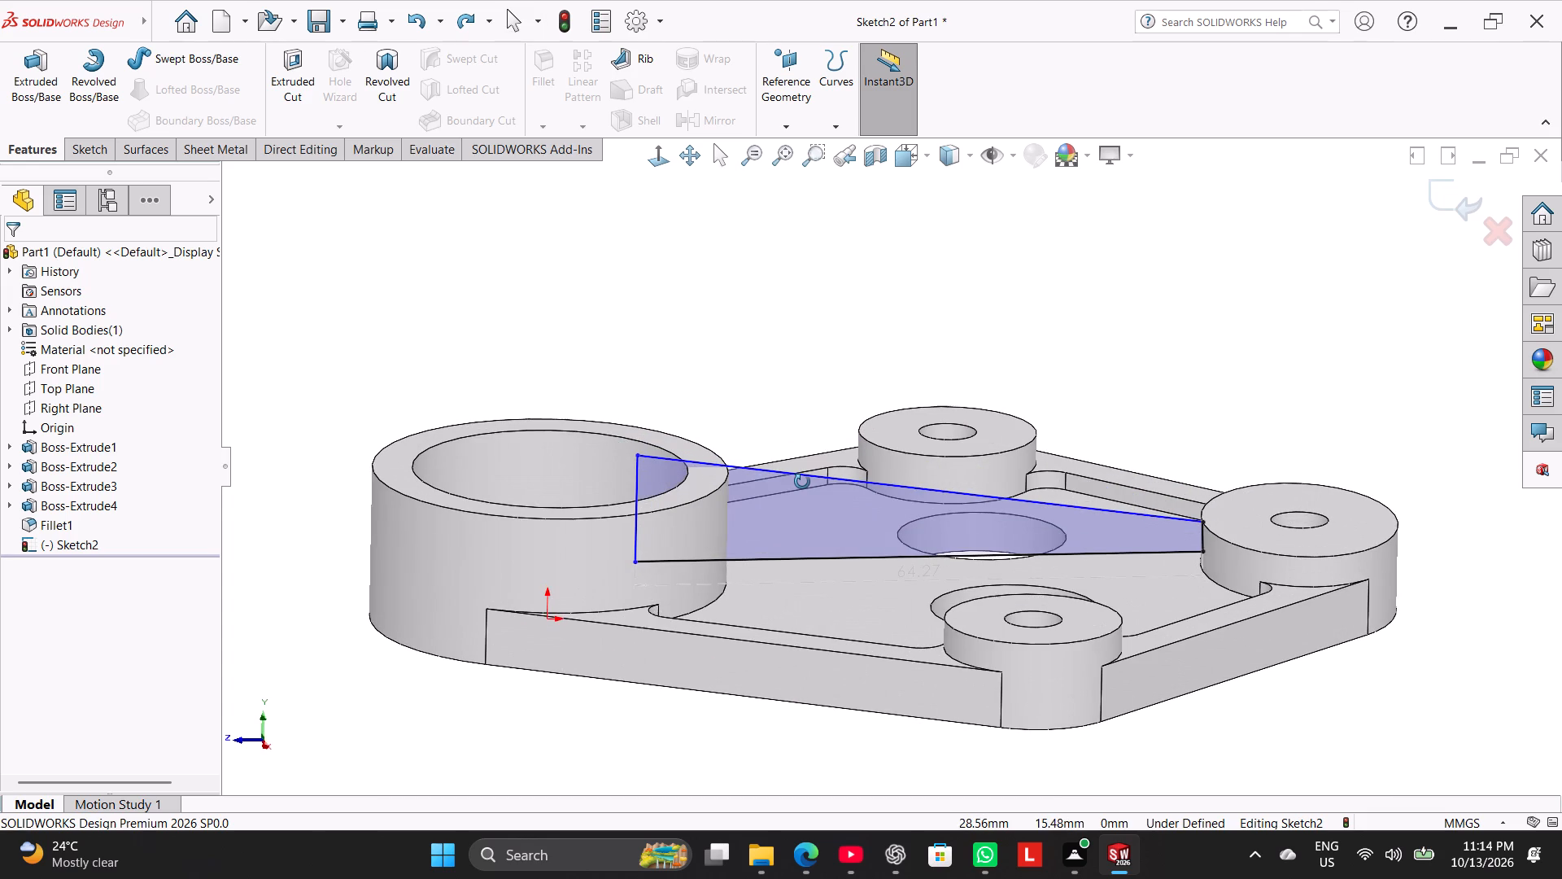
middle_click_drag(802, 482, 782, 509)
left_click(757, 358)
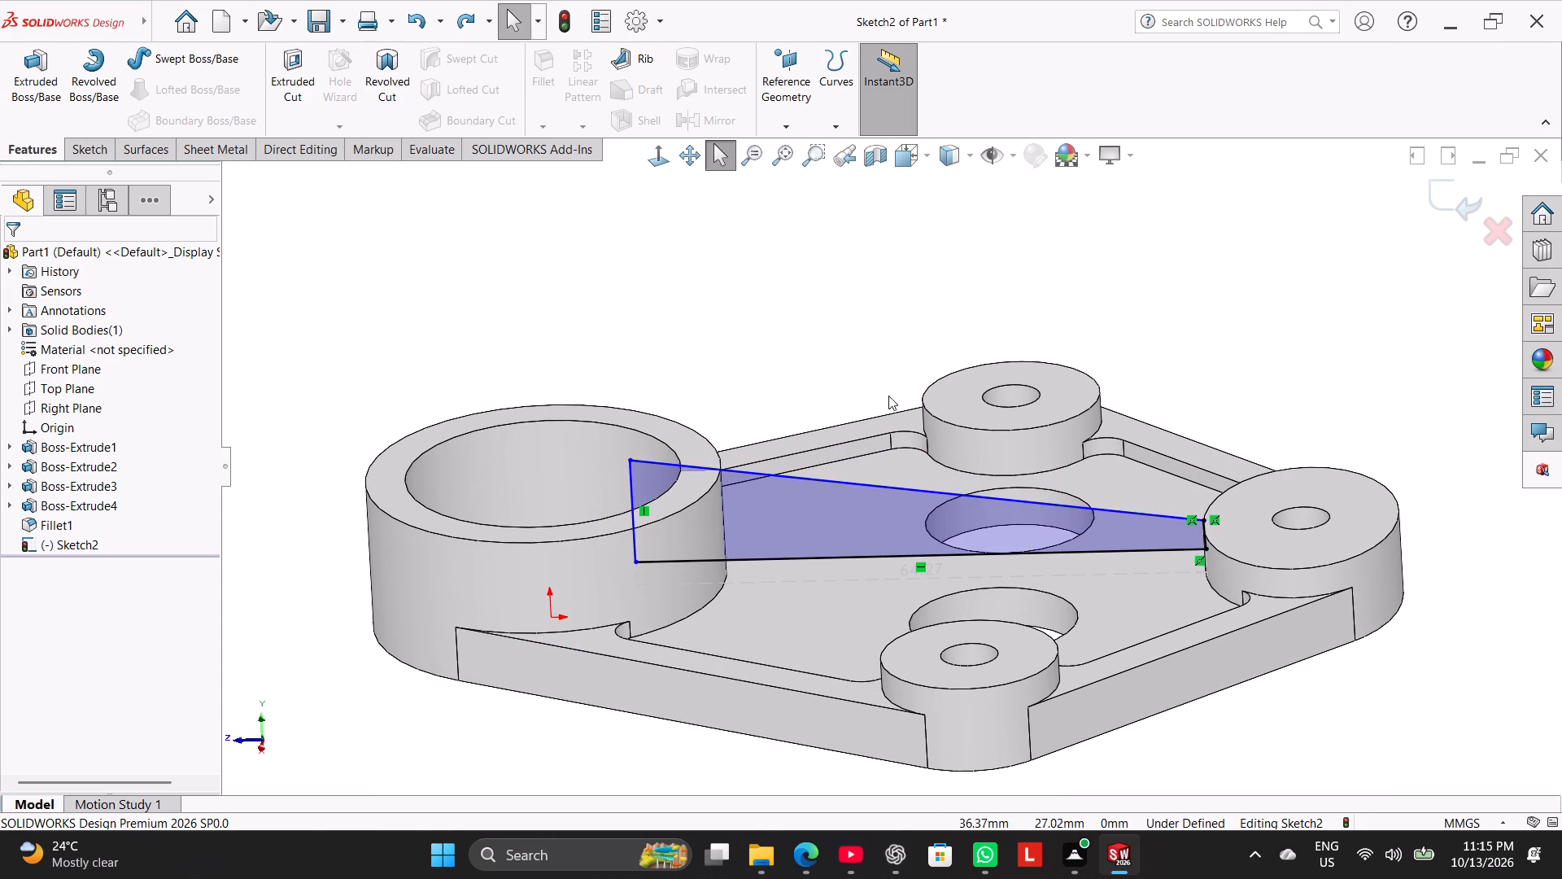
right_click(1197, 562)
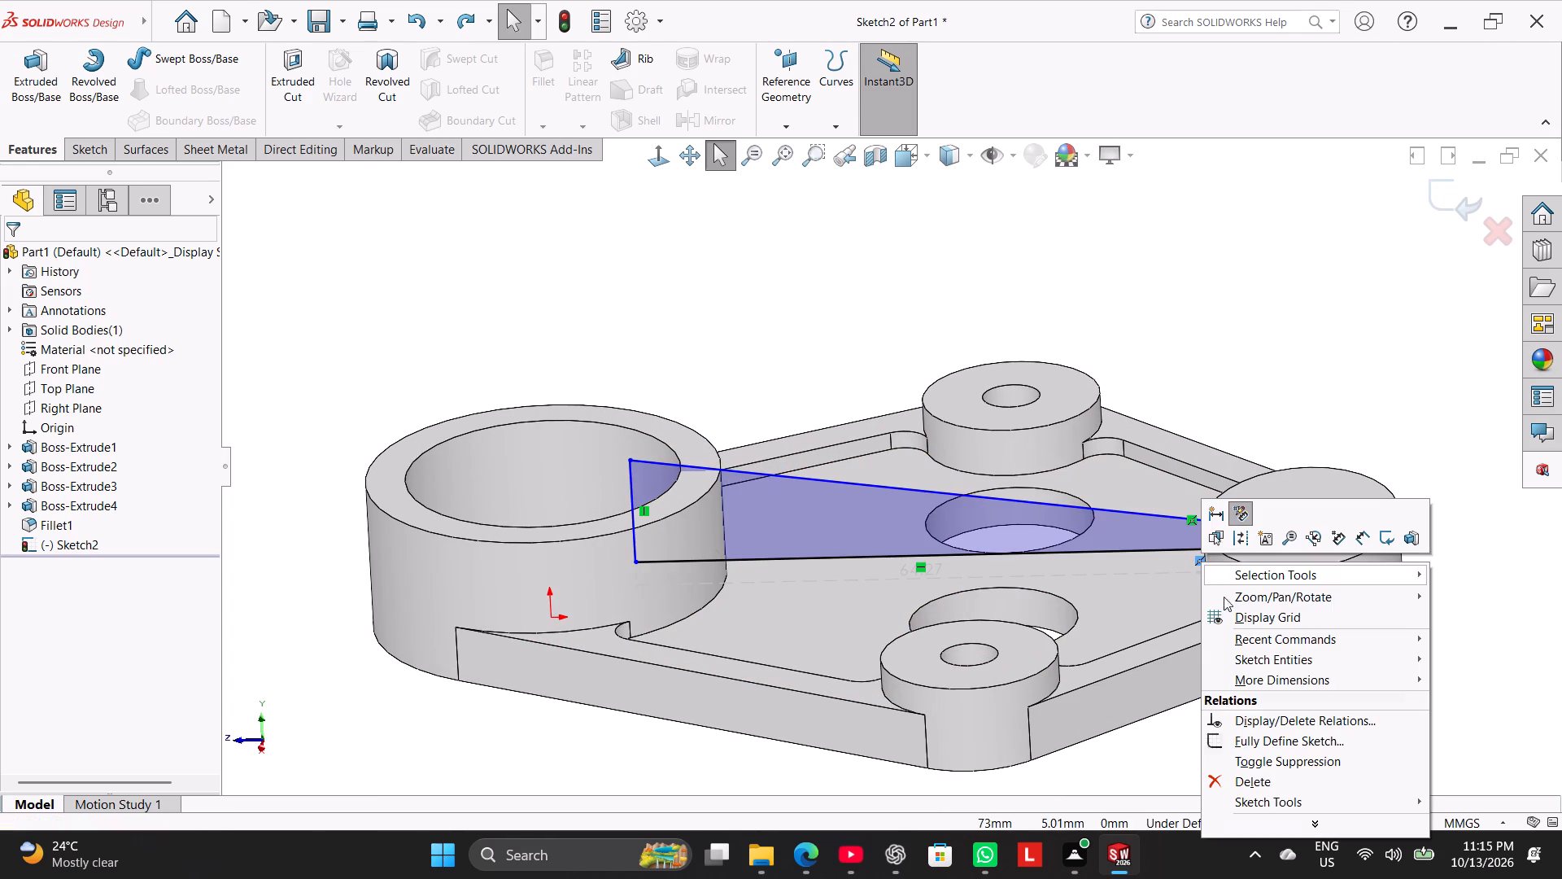
left_click(1257, 775)
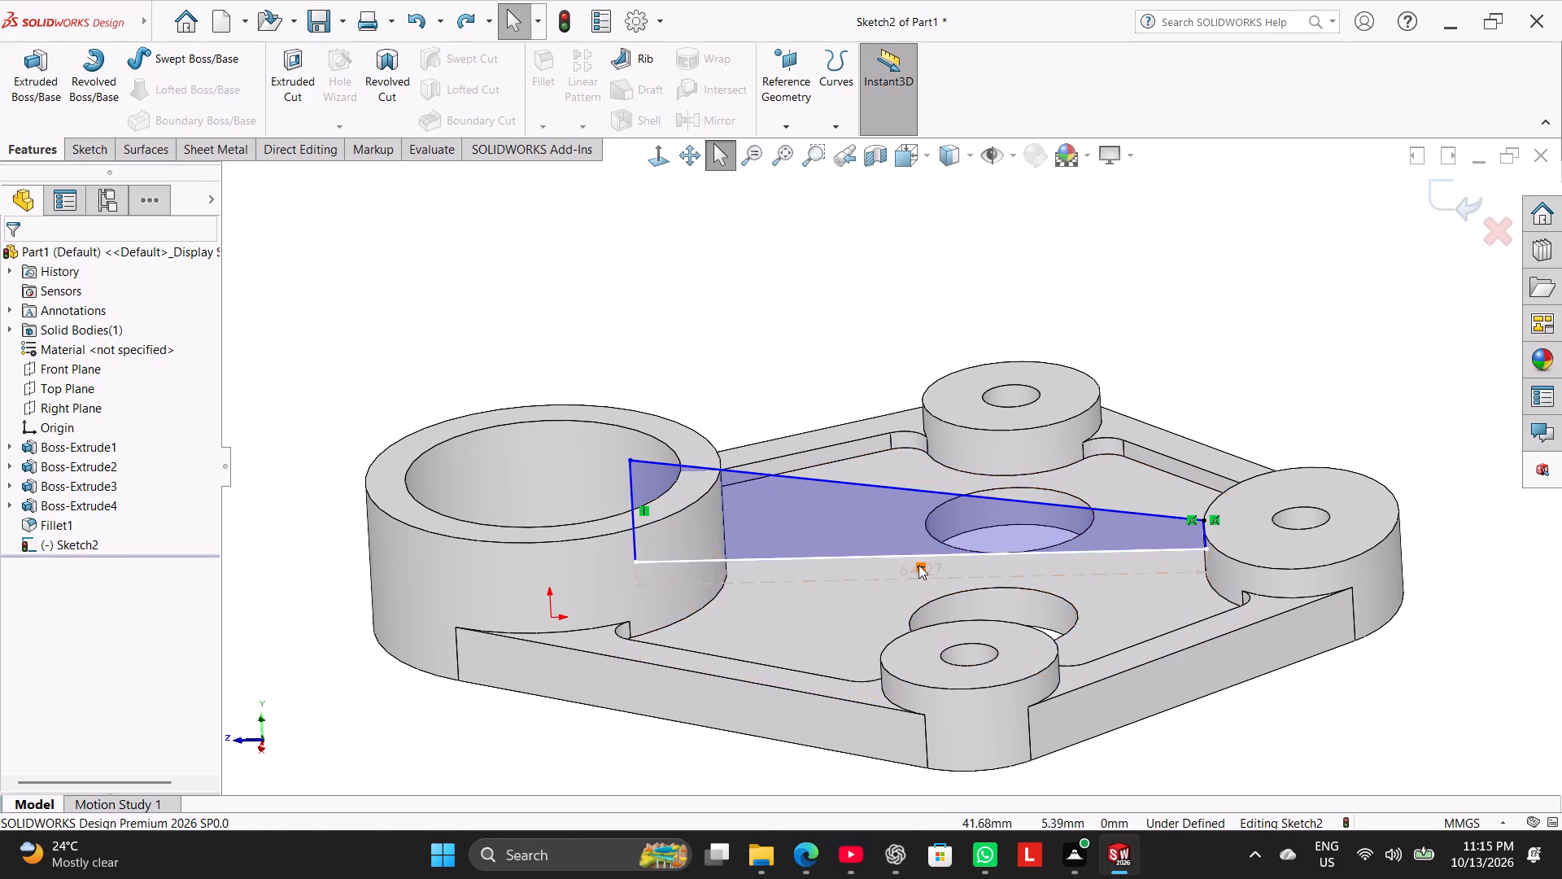
left_click_drag(886, 558, 890, 639)
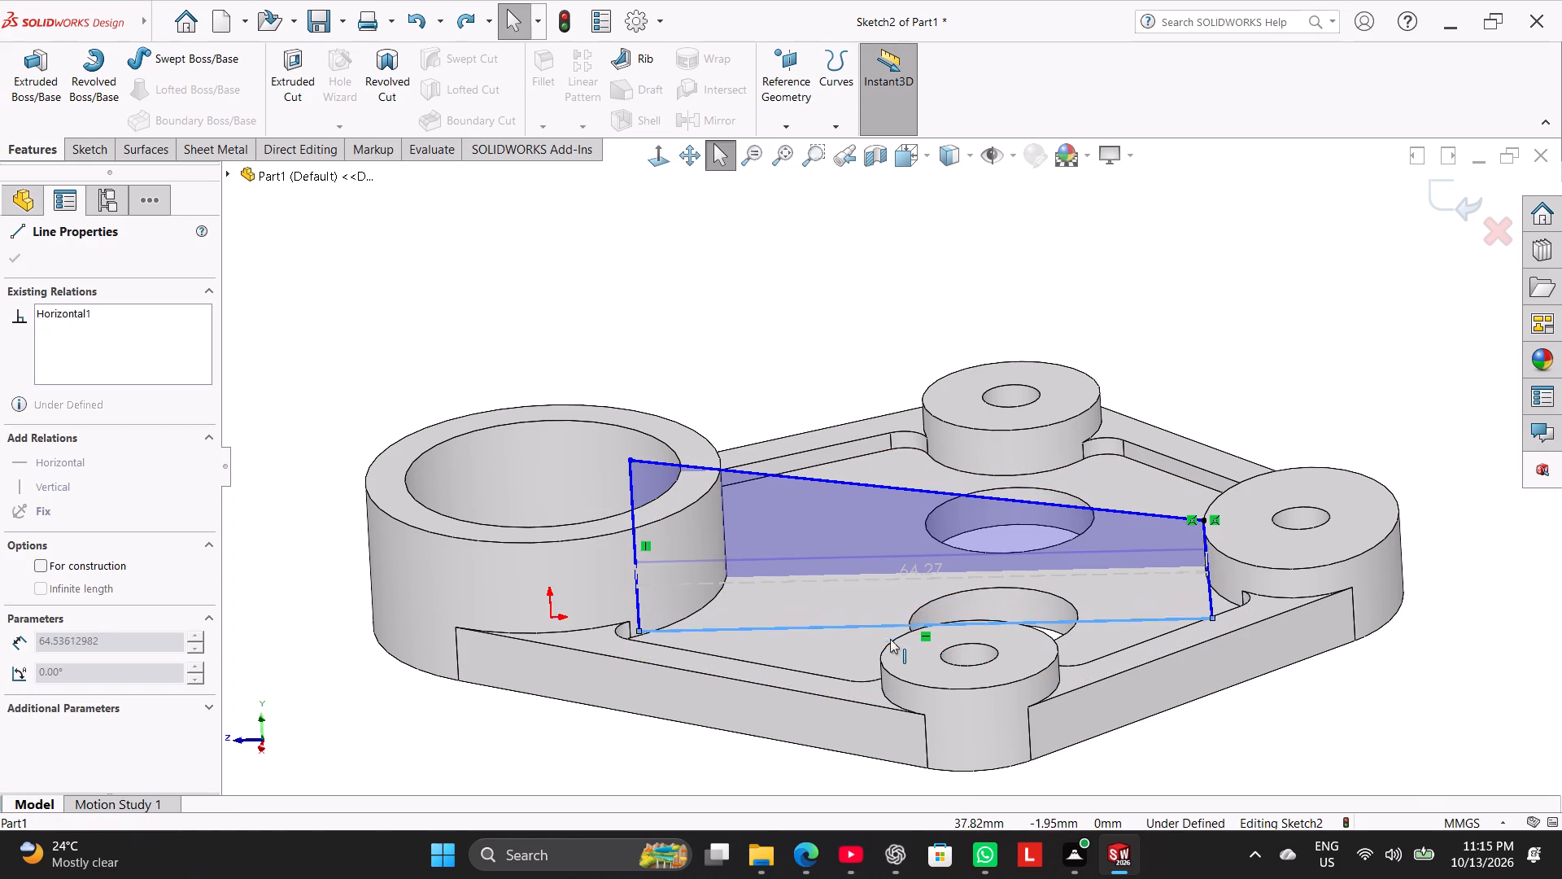
left_click_drag(890, 639, 920, 566)
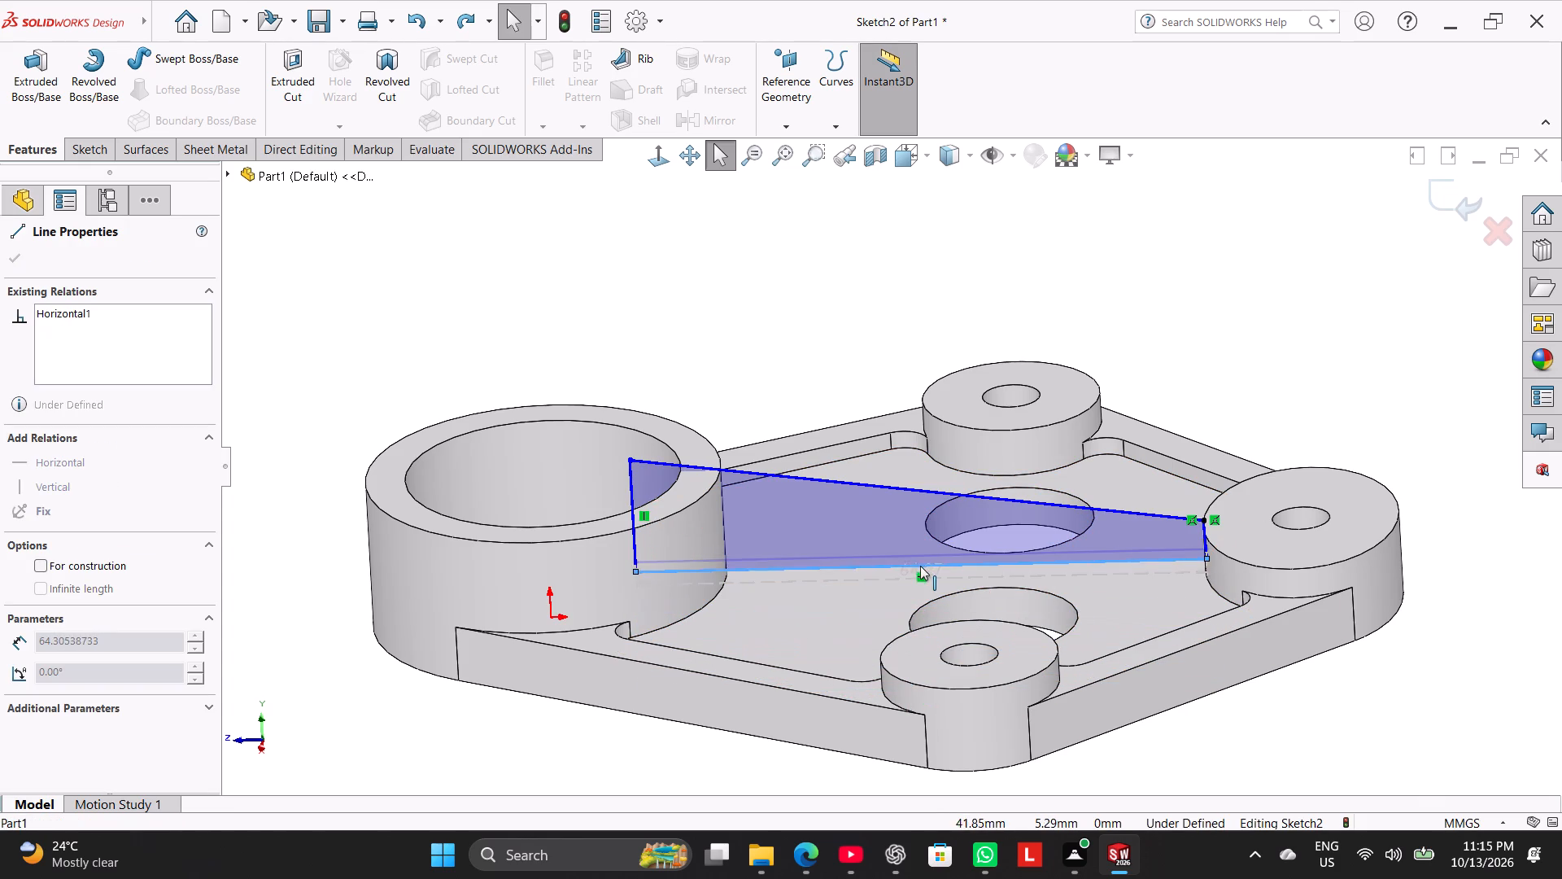
left_click_drag(920, 566, 923, 591)
left_click(611, 764)
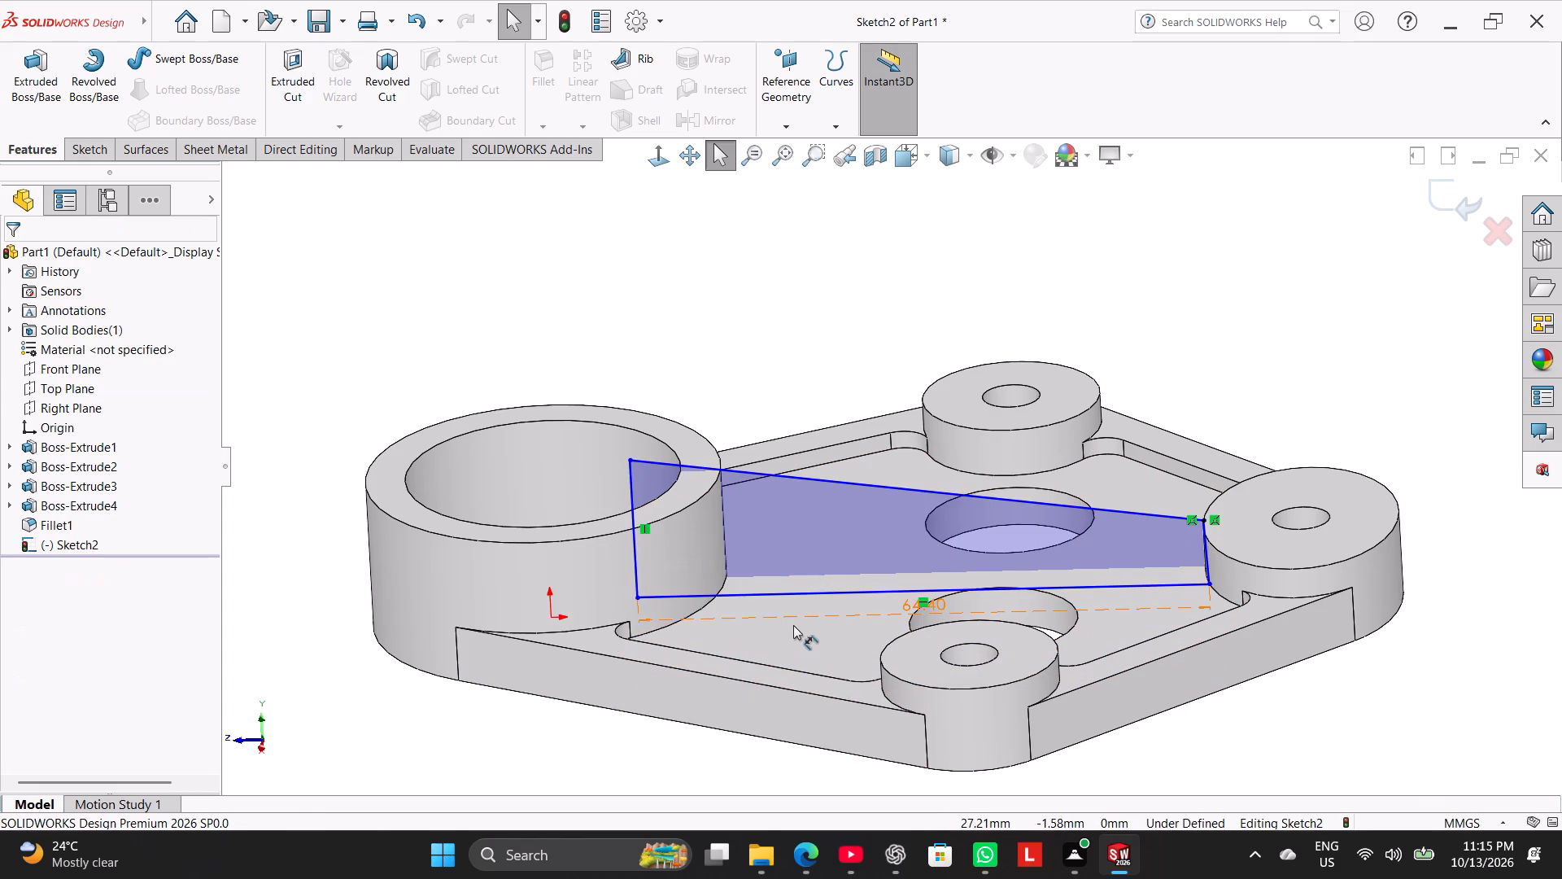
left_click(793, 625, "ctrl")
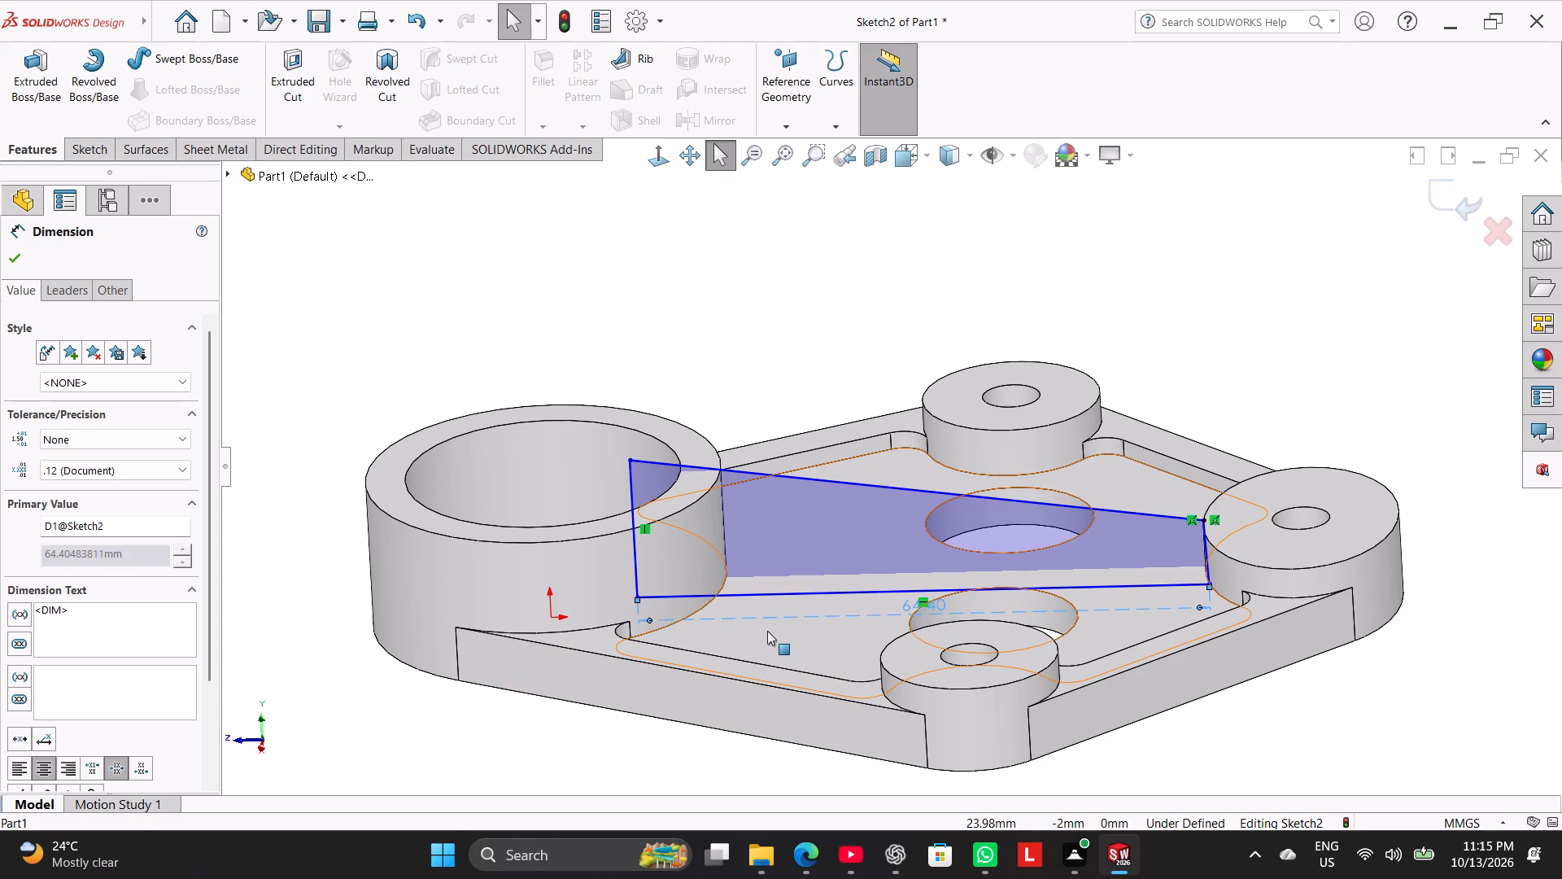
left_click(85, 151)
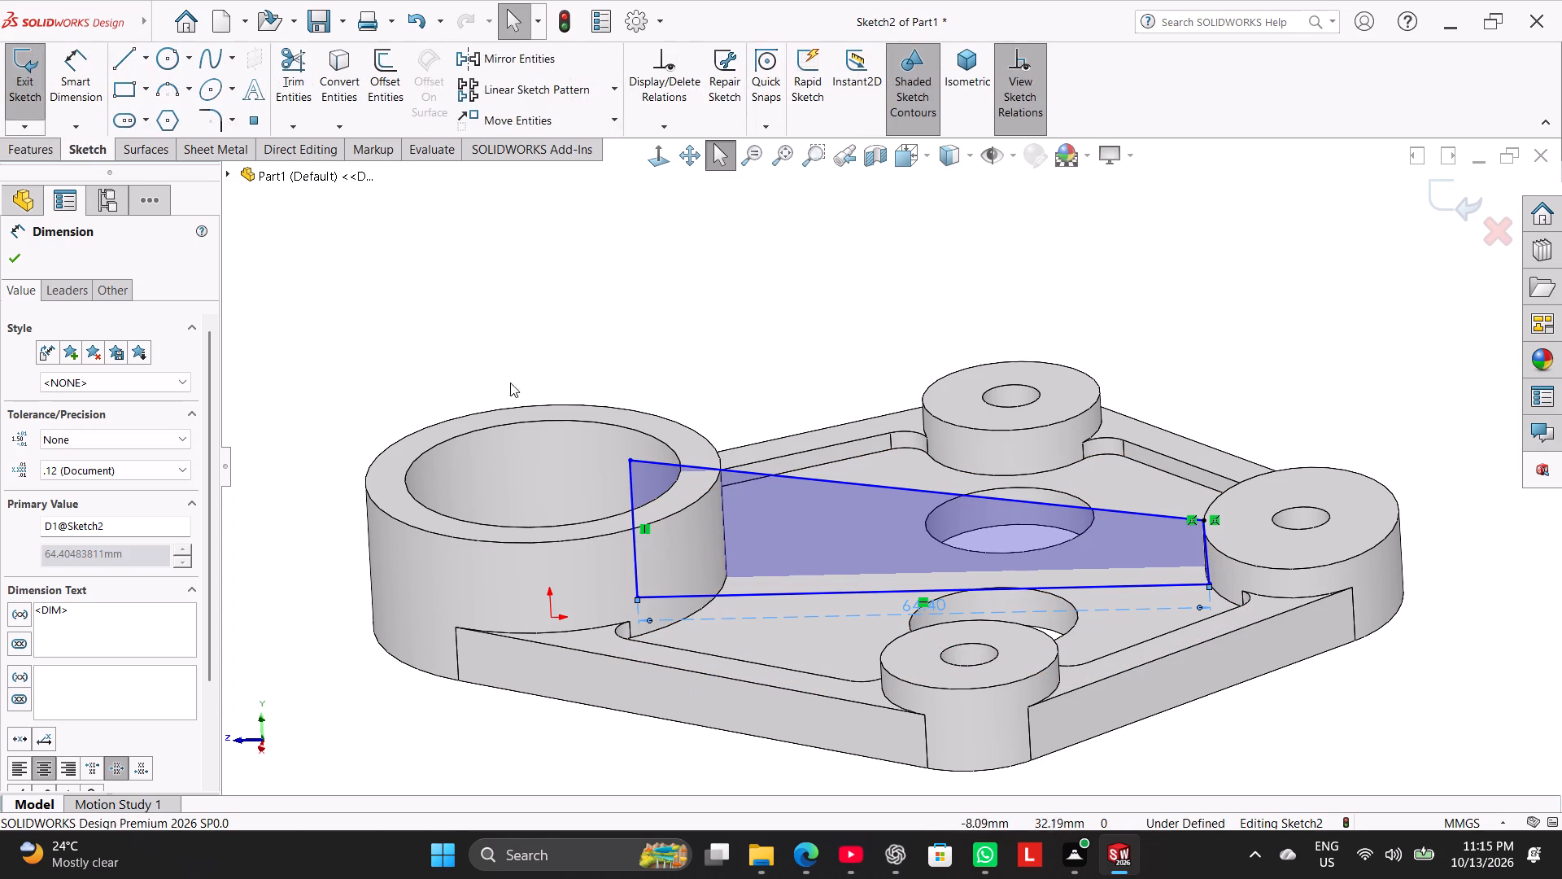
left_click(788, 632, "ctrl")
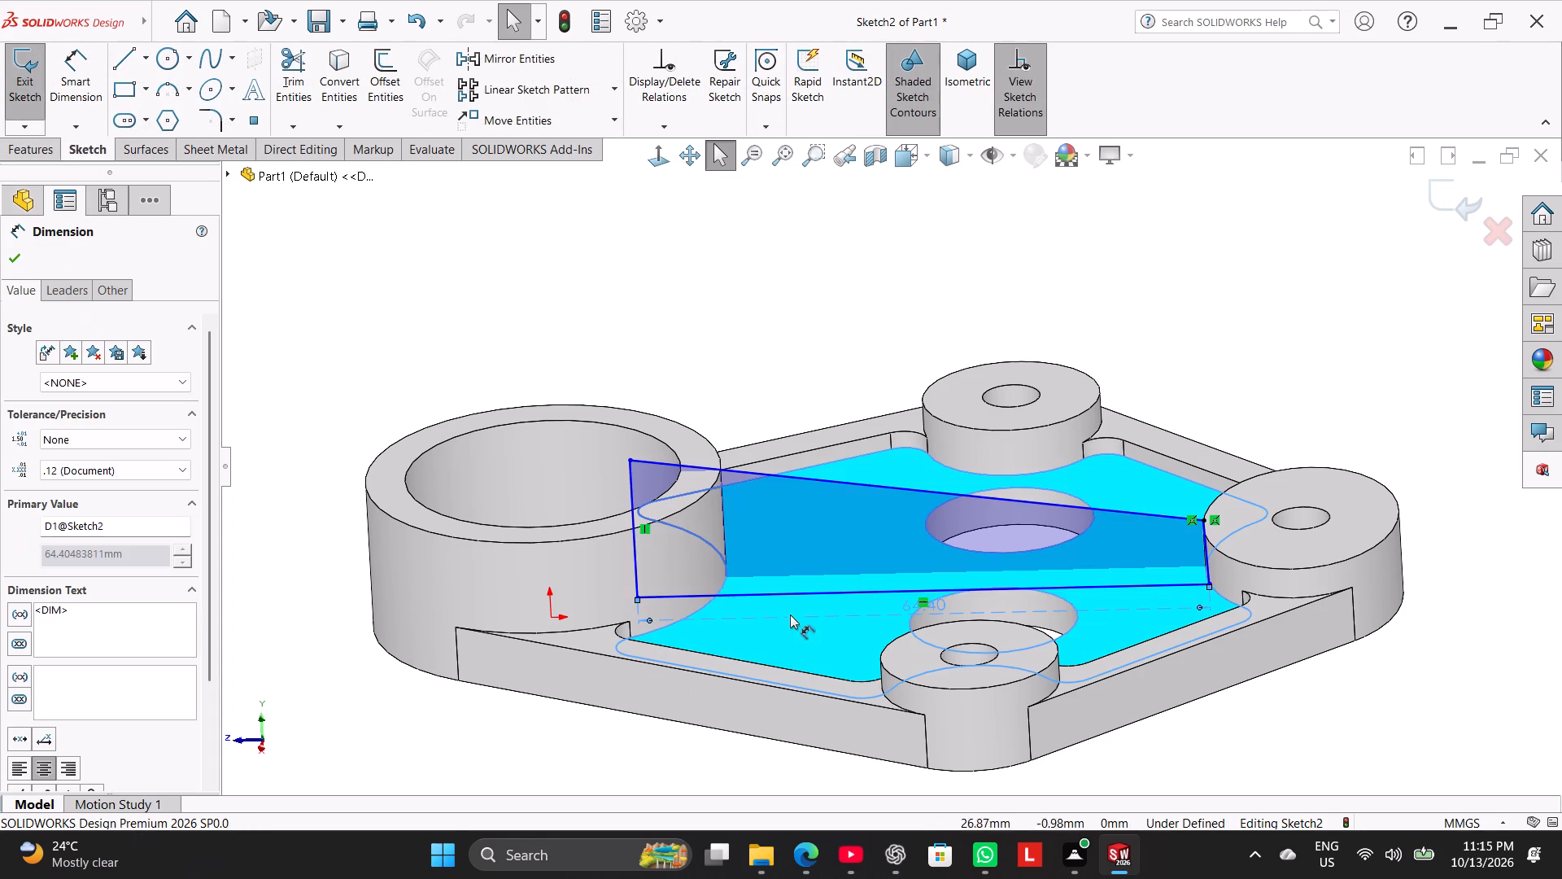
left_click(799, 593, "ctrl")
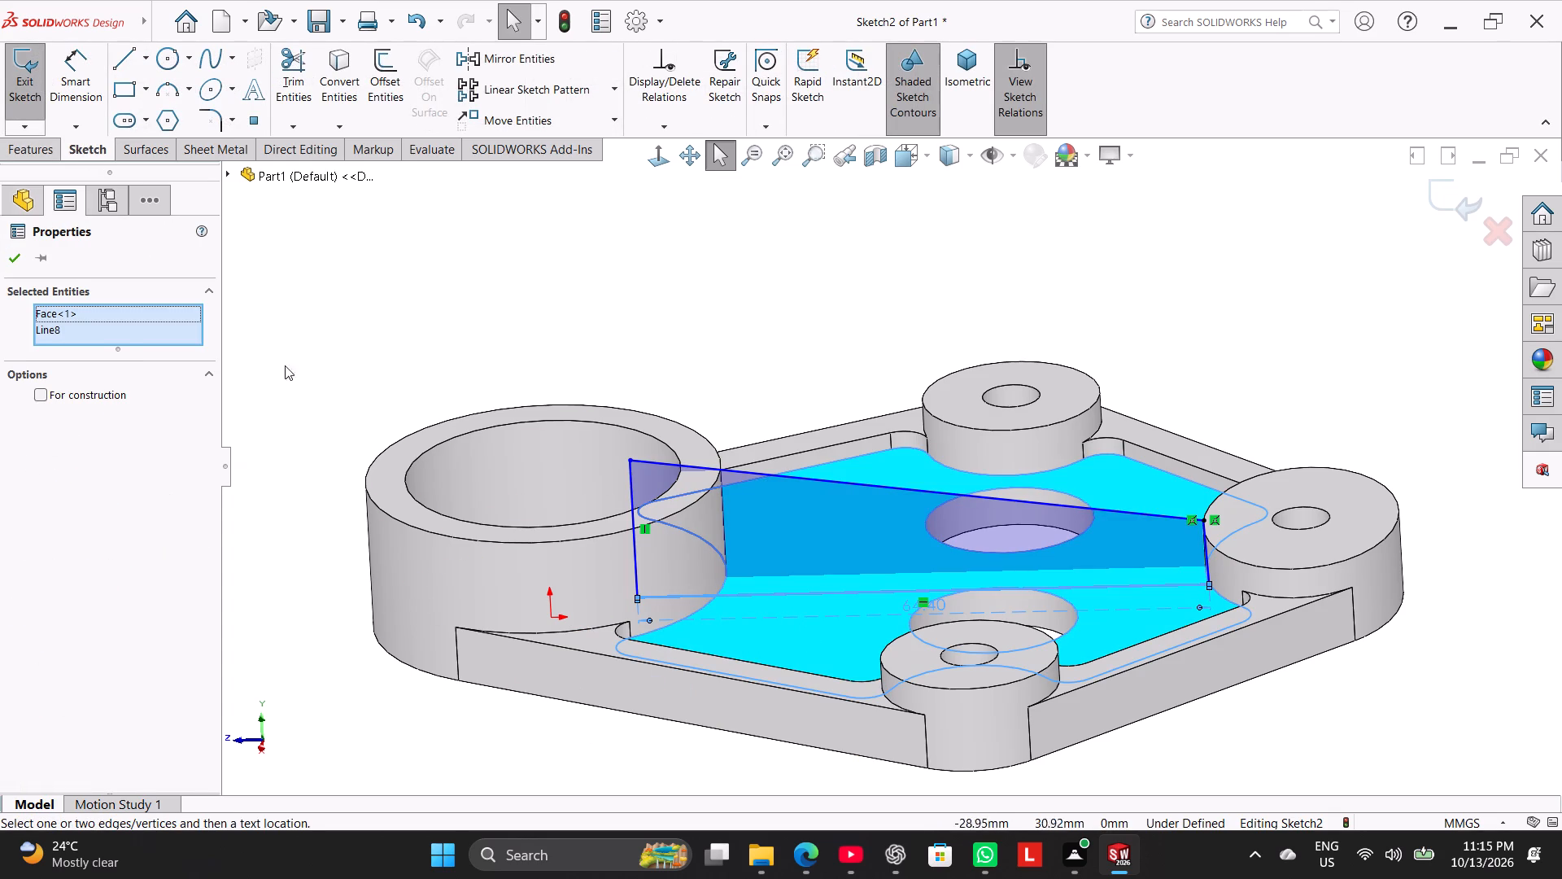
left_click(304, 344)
Make the profile's bottom line collinear with the plate's recessed face.
middle_click_drag(778, 384, 788, 456)
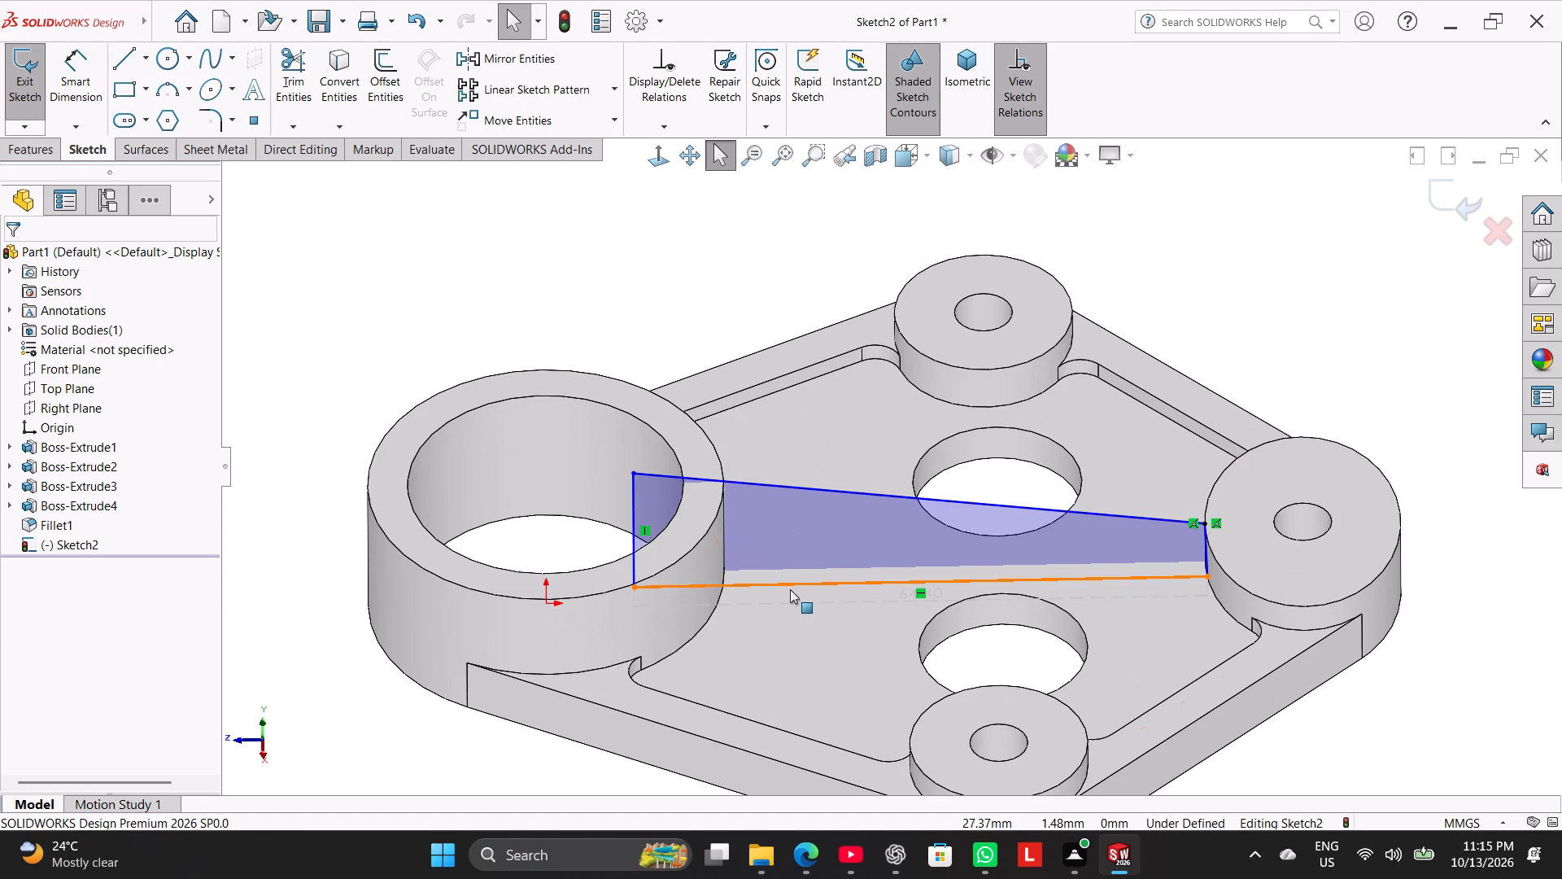
left_click(790, 588, "ctrl")
left_click(792, 615, "ctrl")
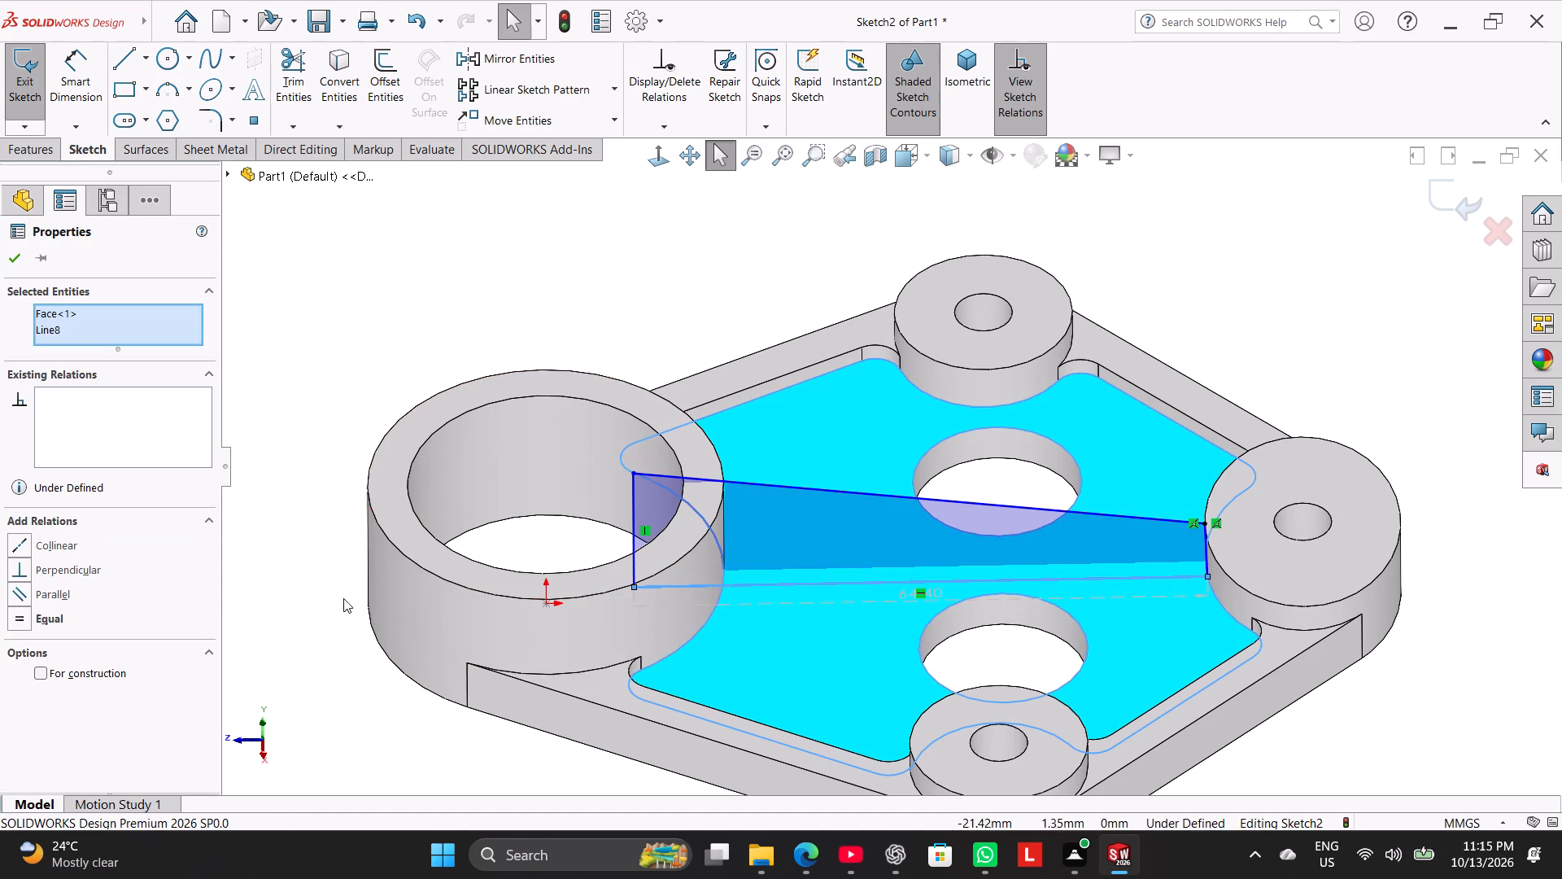
left_click(48, 546)
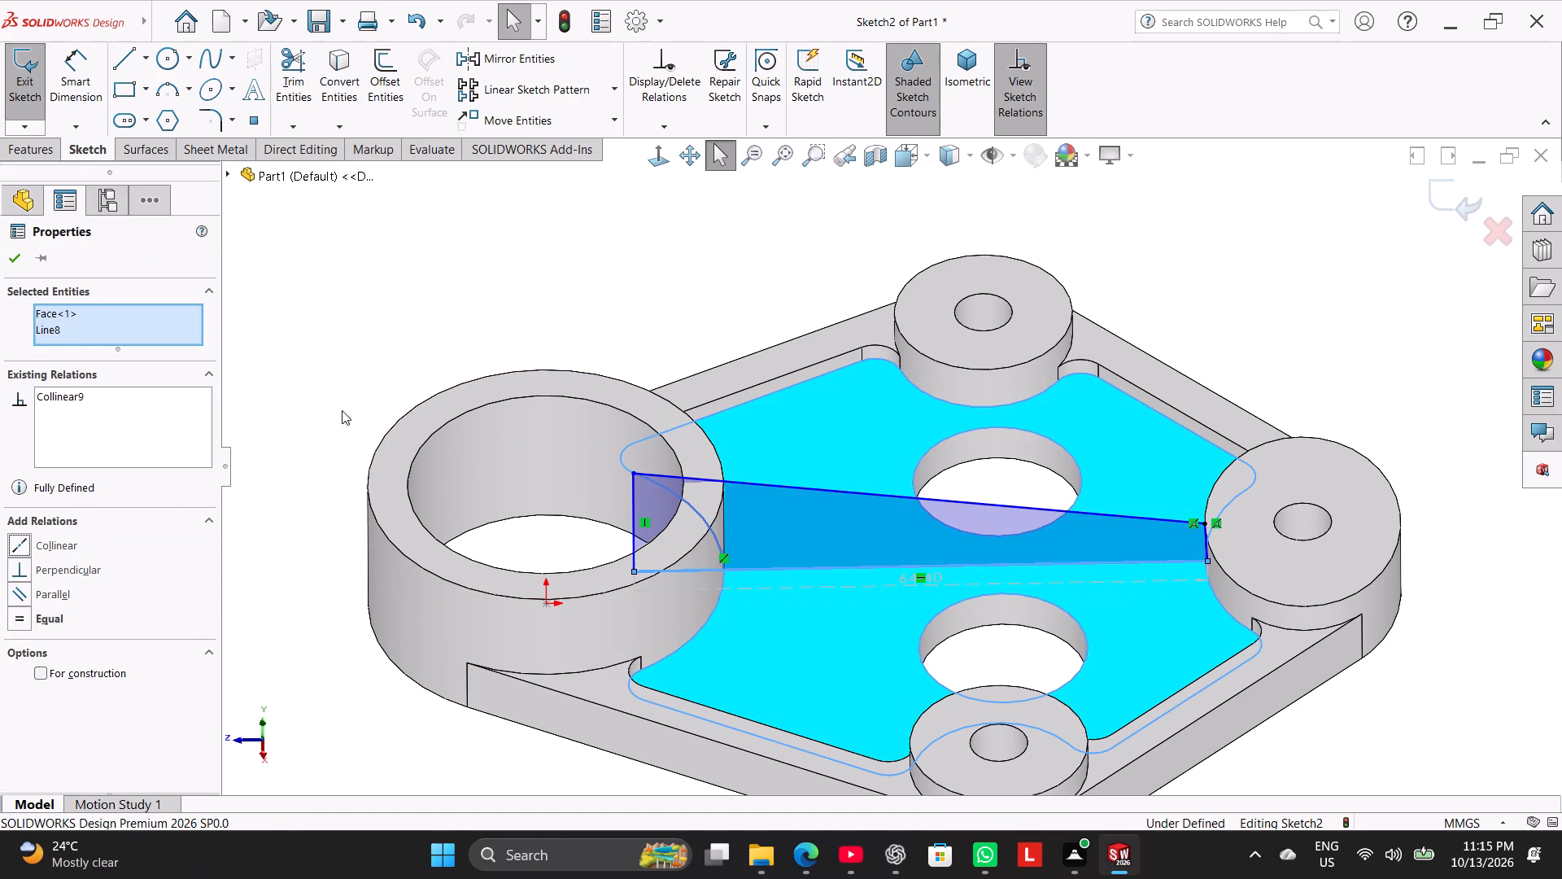
left_click(368, 317)
middle_click_drag(481, 604, 459, 479)
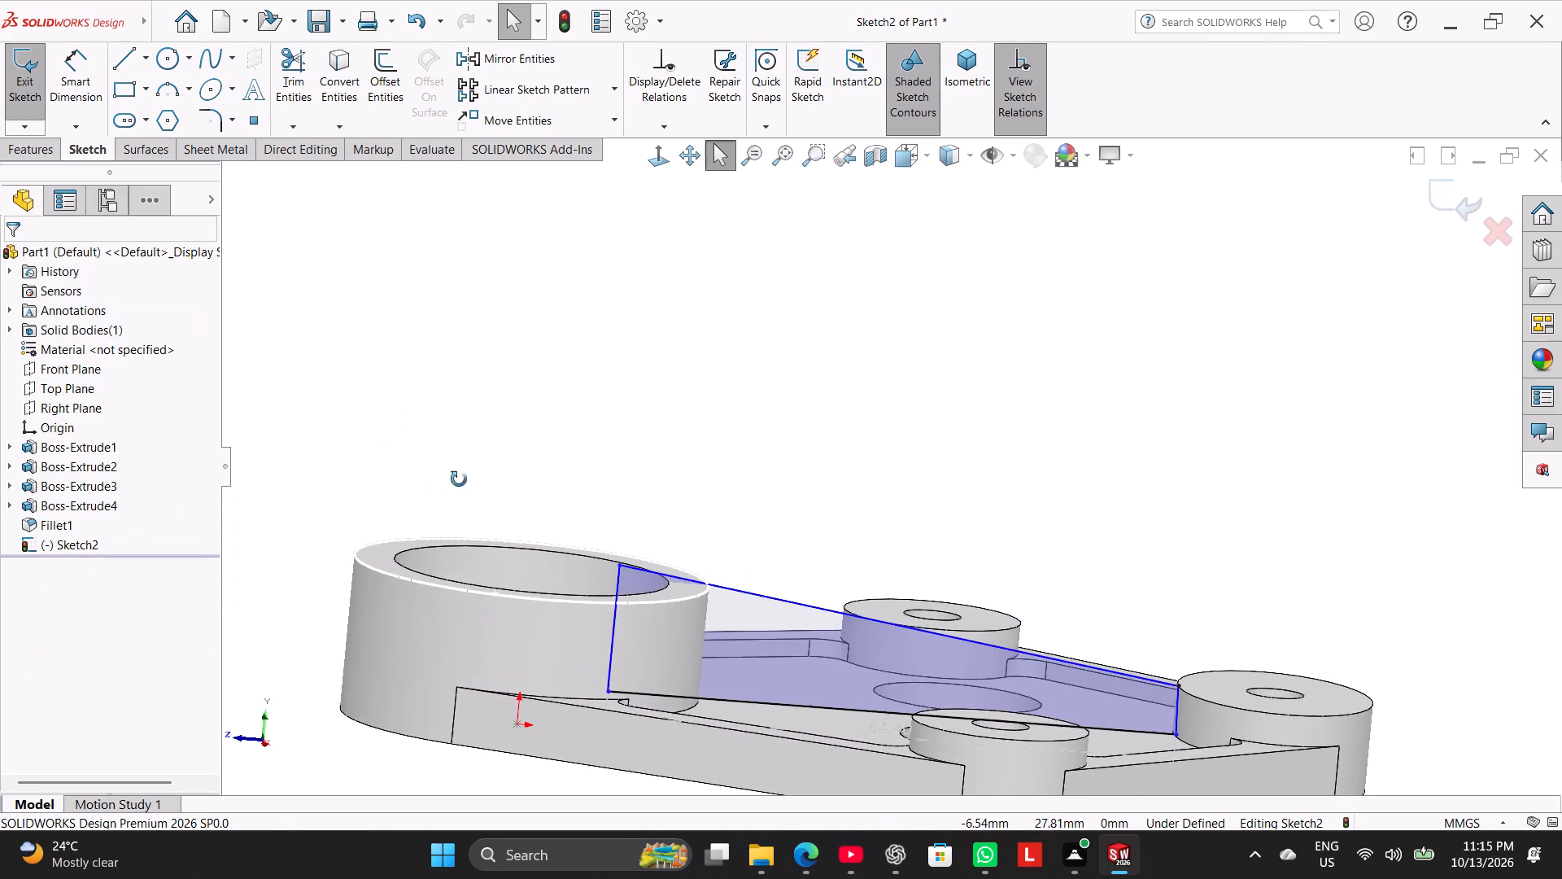
Delete one coincident relation at the profile's top far-boss corner and move the short end line into the far boss.
middle_click_drag(459, 479, 478, 549)
scroll(632, 684, "down", 4)
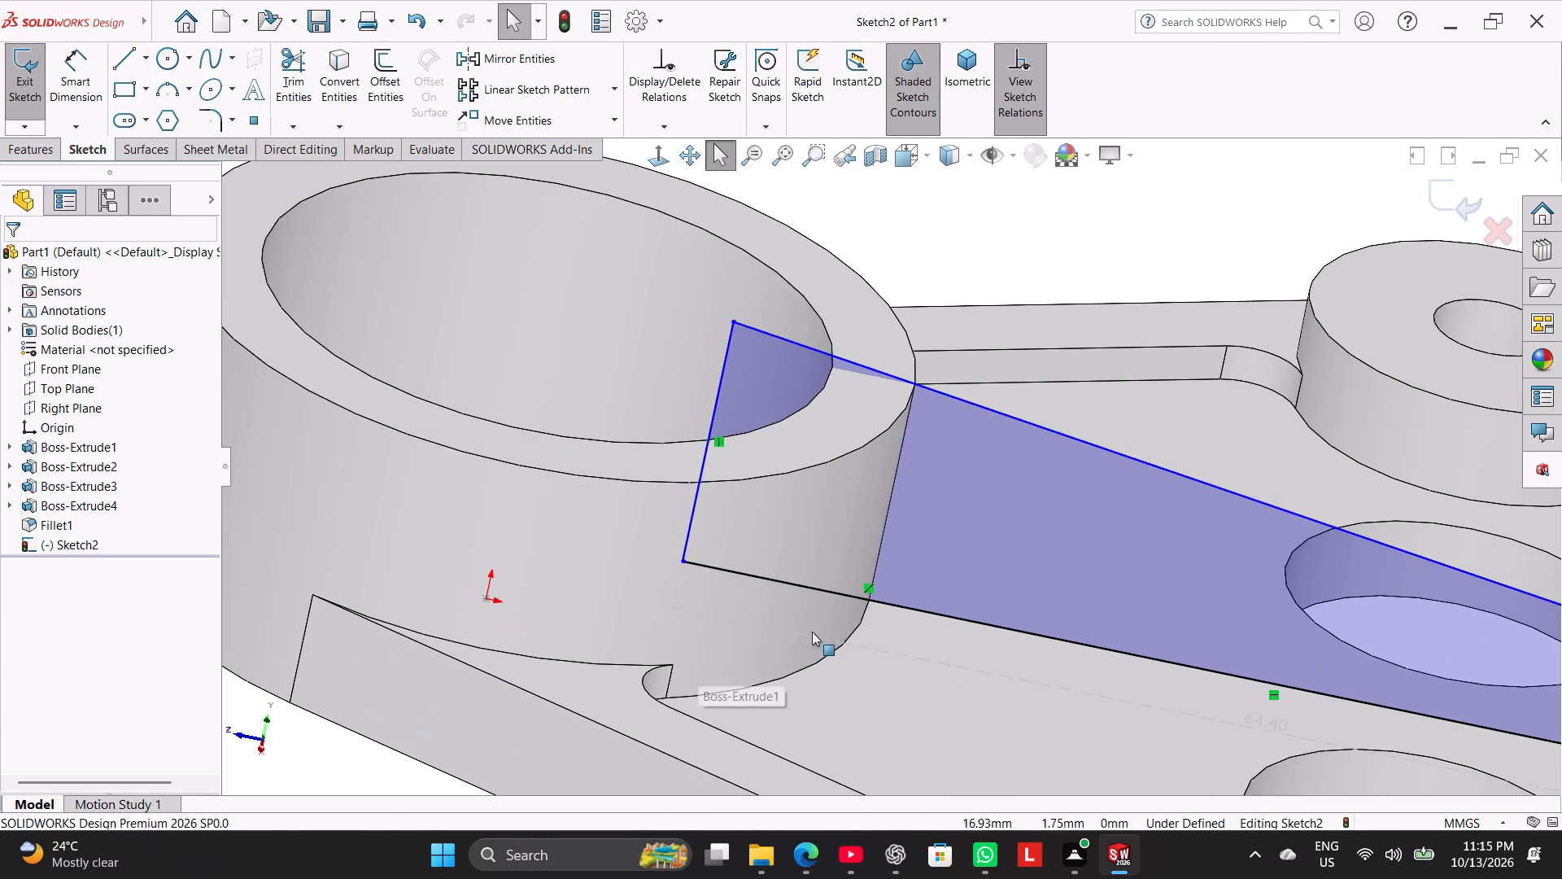
scroll(892, 623, "down", 7)
scroll(925, 596, "up", 12)
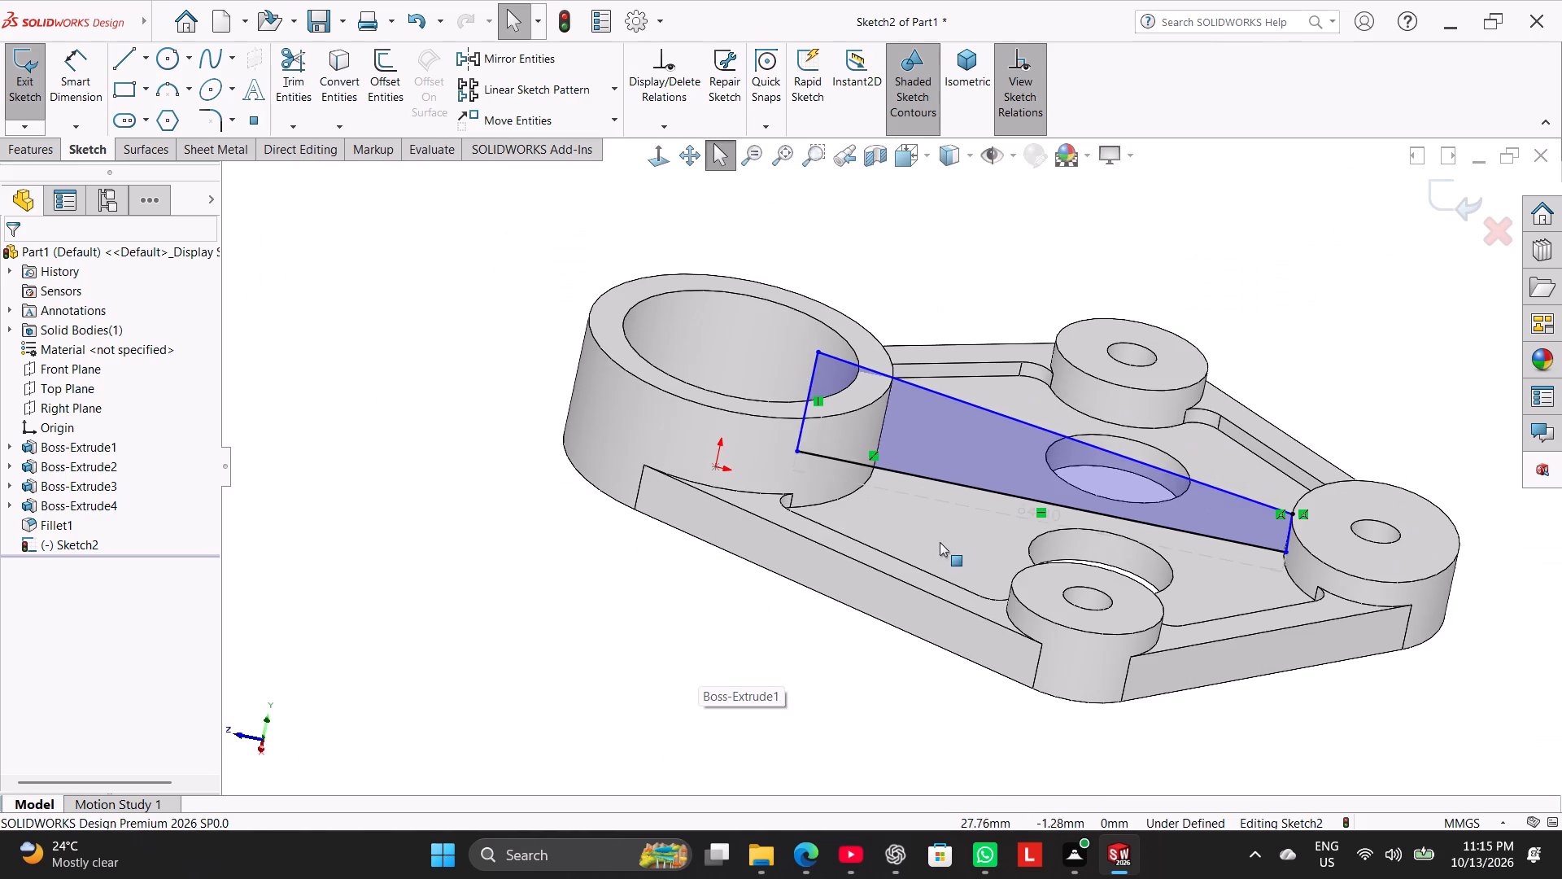
right_click(1300, 515)
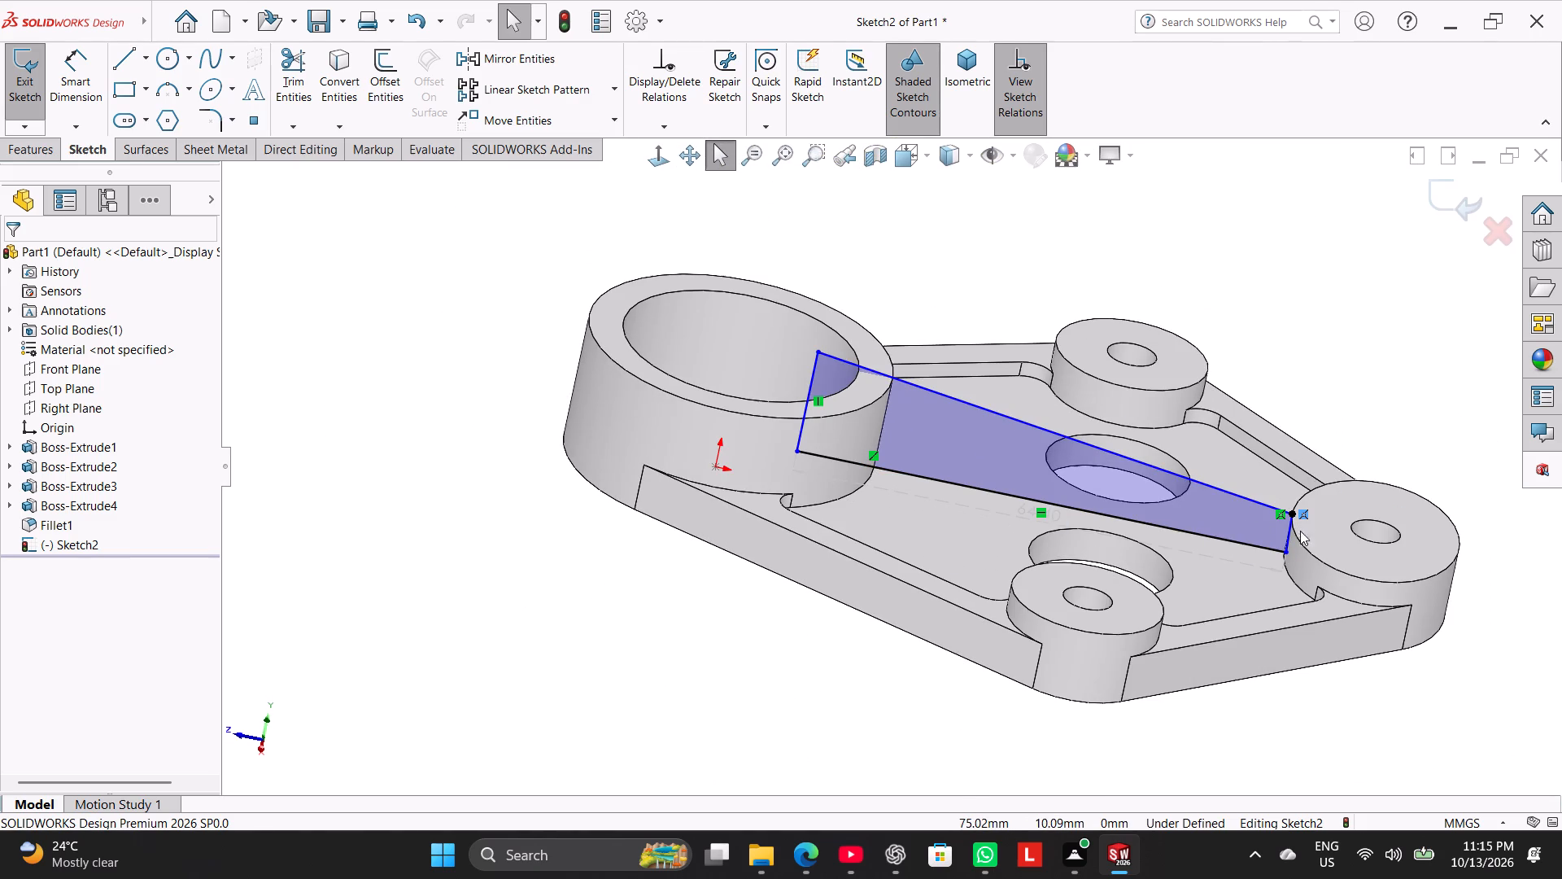
left_click(1337, 735)
left_click_drag(1286, 541, 1294, 540)
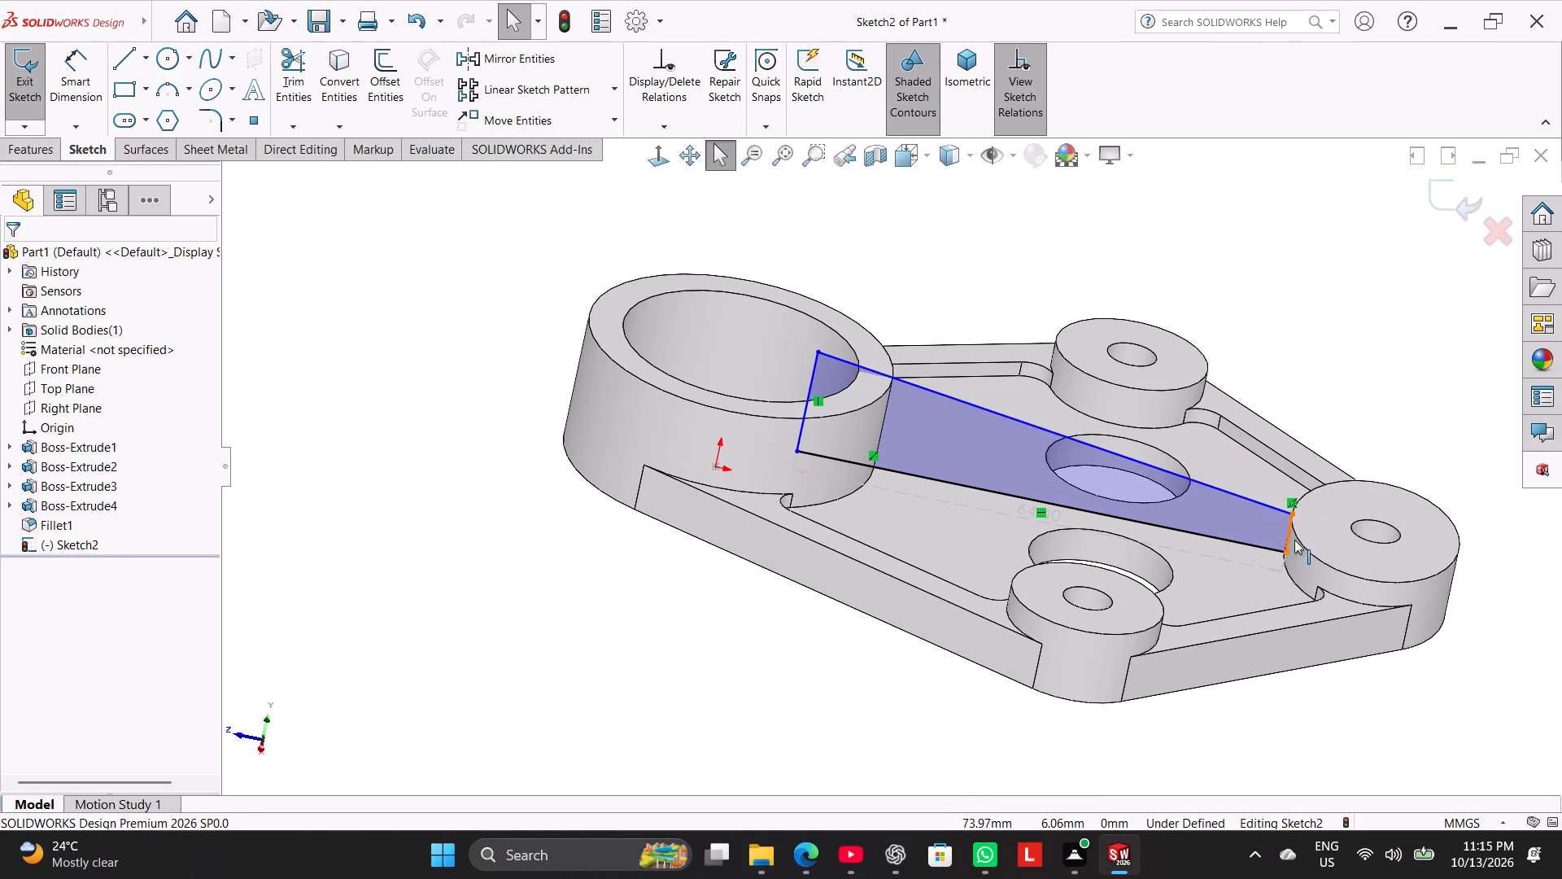
left_click_drag(1294, 540, 1329, 486)
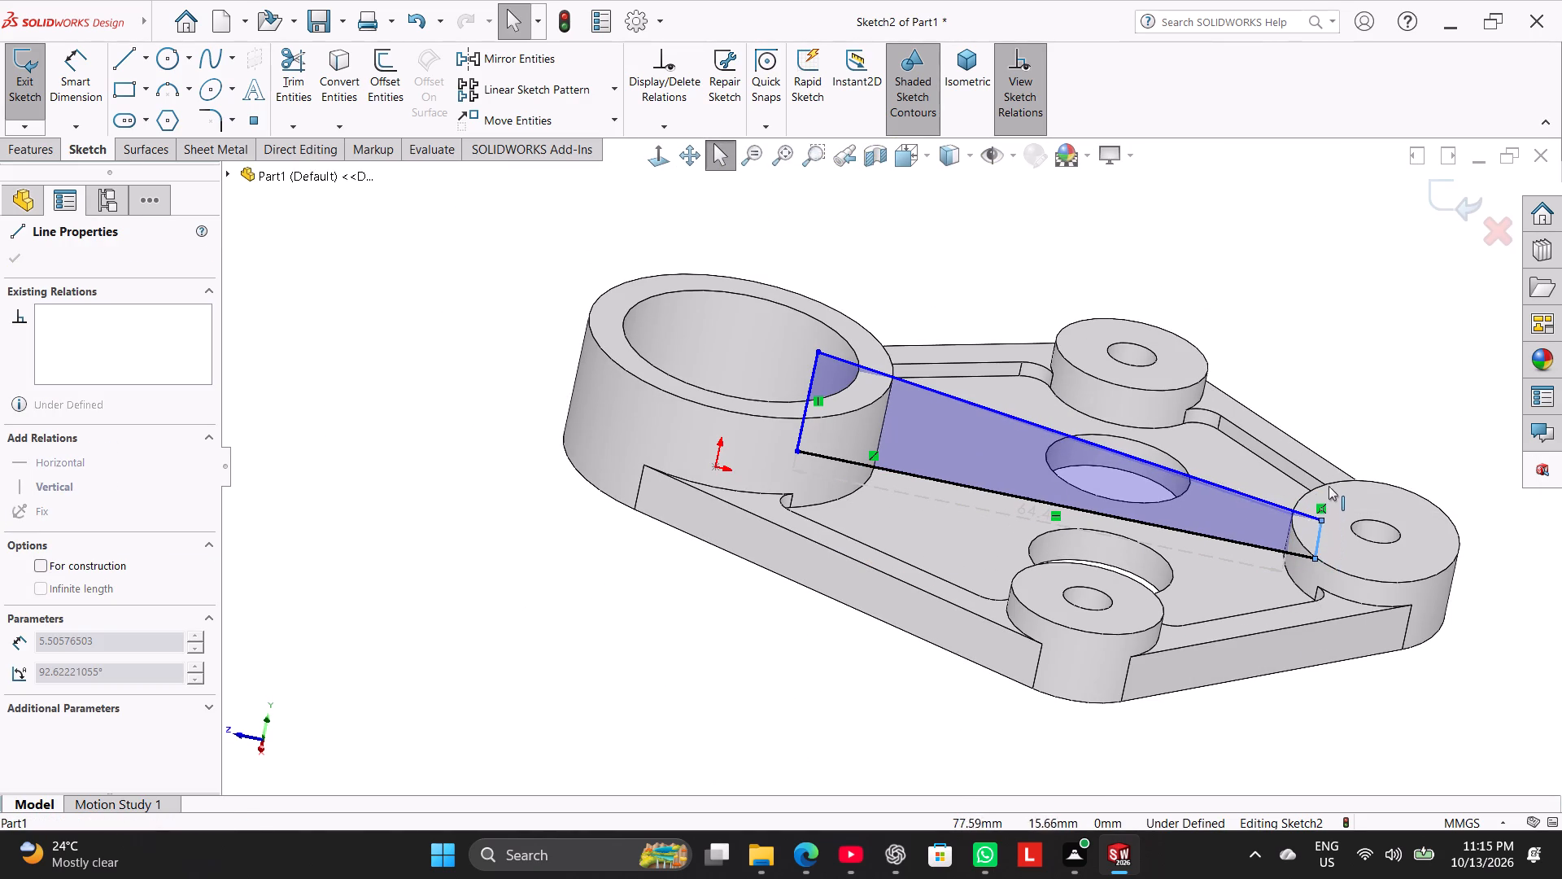
left_click_drag(1329, 486, 1324, 503)
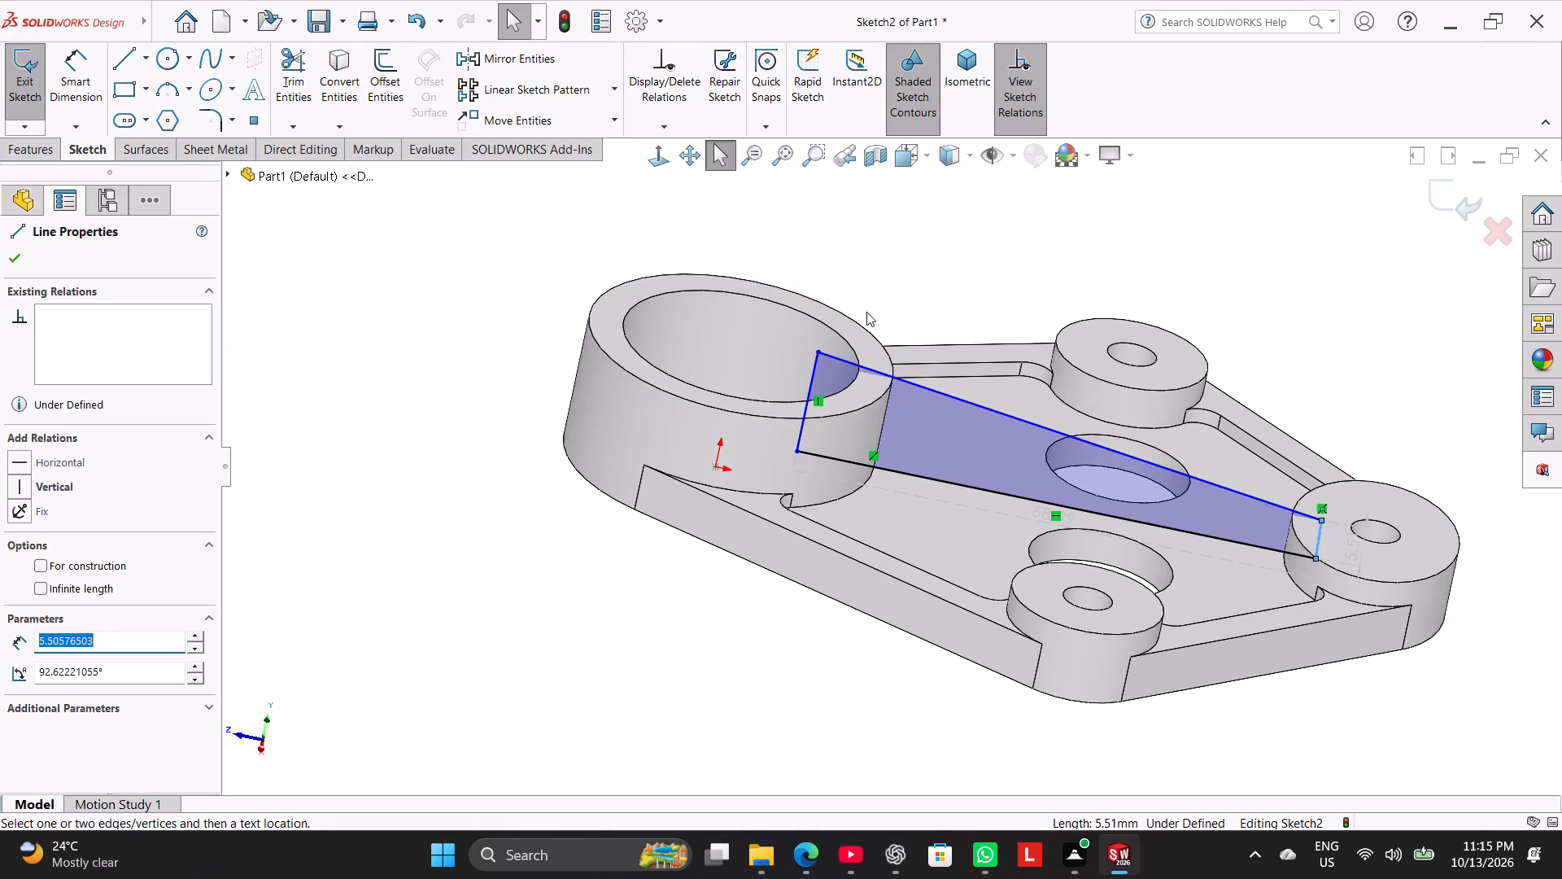
left_click(866, 312)
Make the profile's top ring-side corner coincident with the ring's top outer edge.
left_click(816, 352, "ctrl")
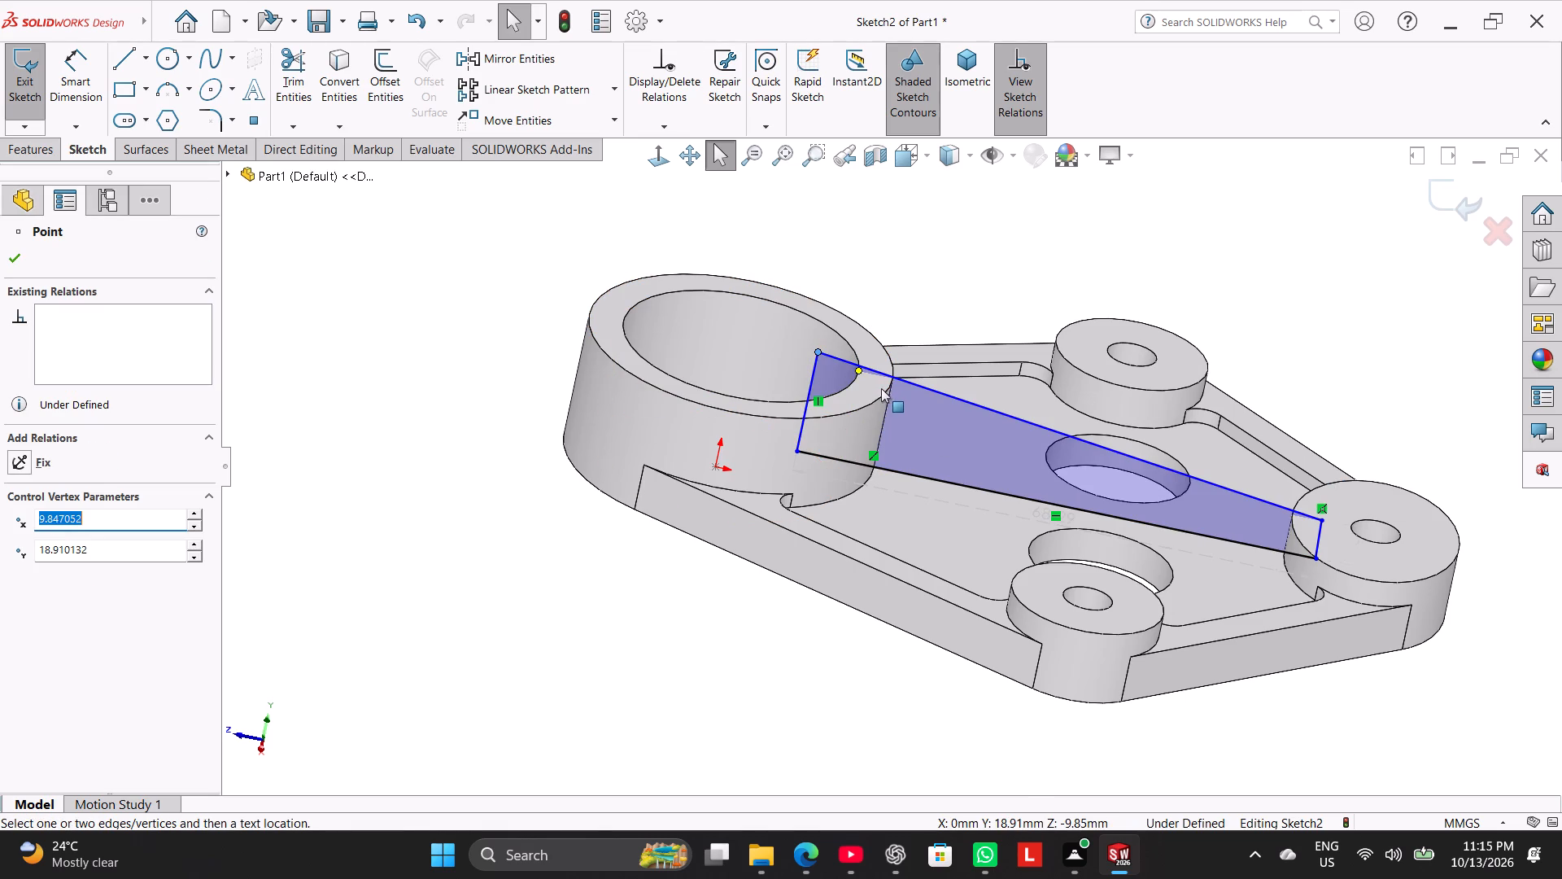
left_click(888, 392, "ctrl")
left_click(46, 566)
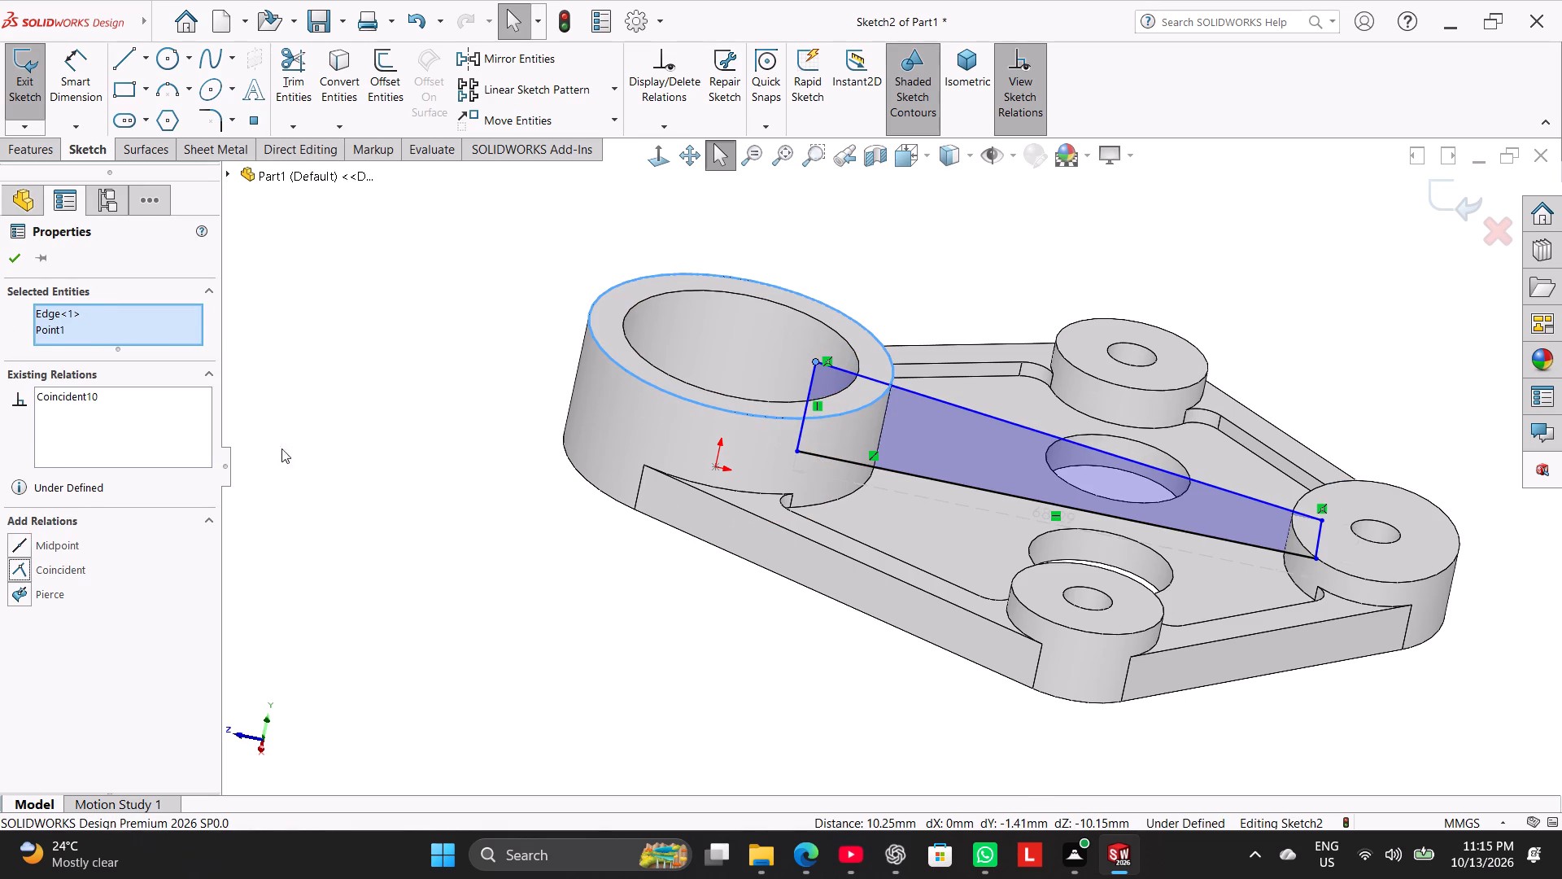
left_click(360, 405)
Move the profile's vertical ring-side line out of the bore into the ring wall.
left_click_drag(809, 383, 705, 381)
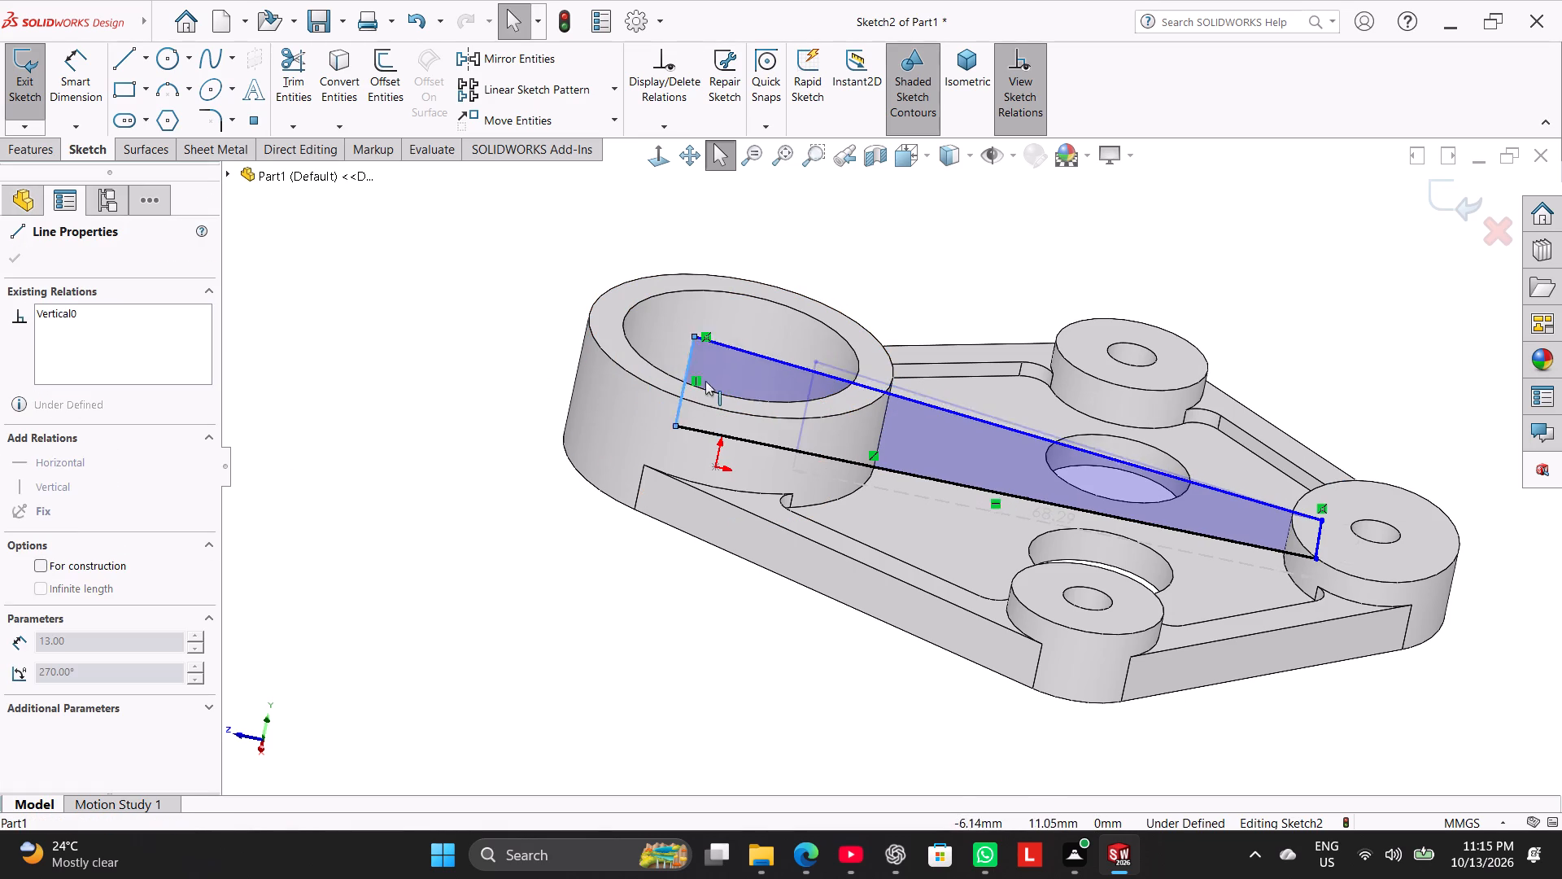
left_click_drag(705, 381, 877, 335)
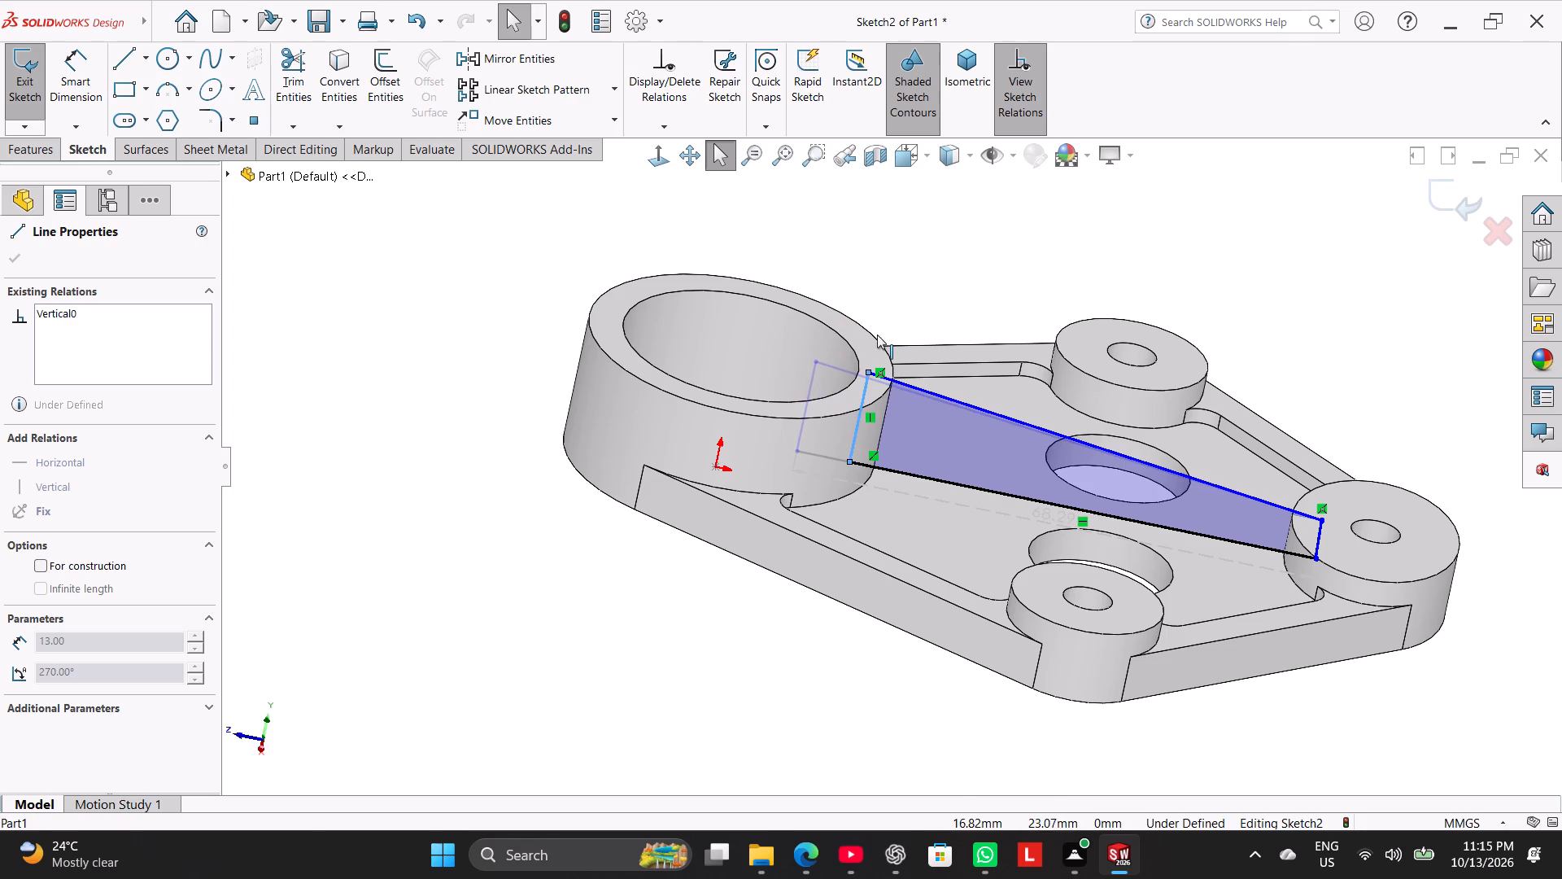
left_click_drag(877, 335, 876, 335)
left_click(325, 413)
Extrude the web profile 5 mm with the Mid Plane end condition and merged result.
left_click(20, 154)
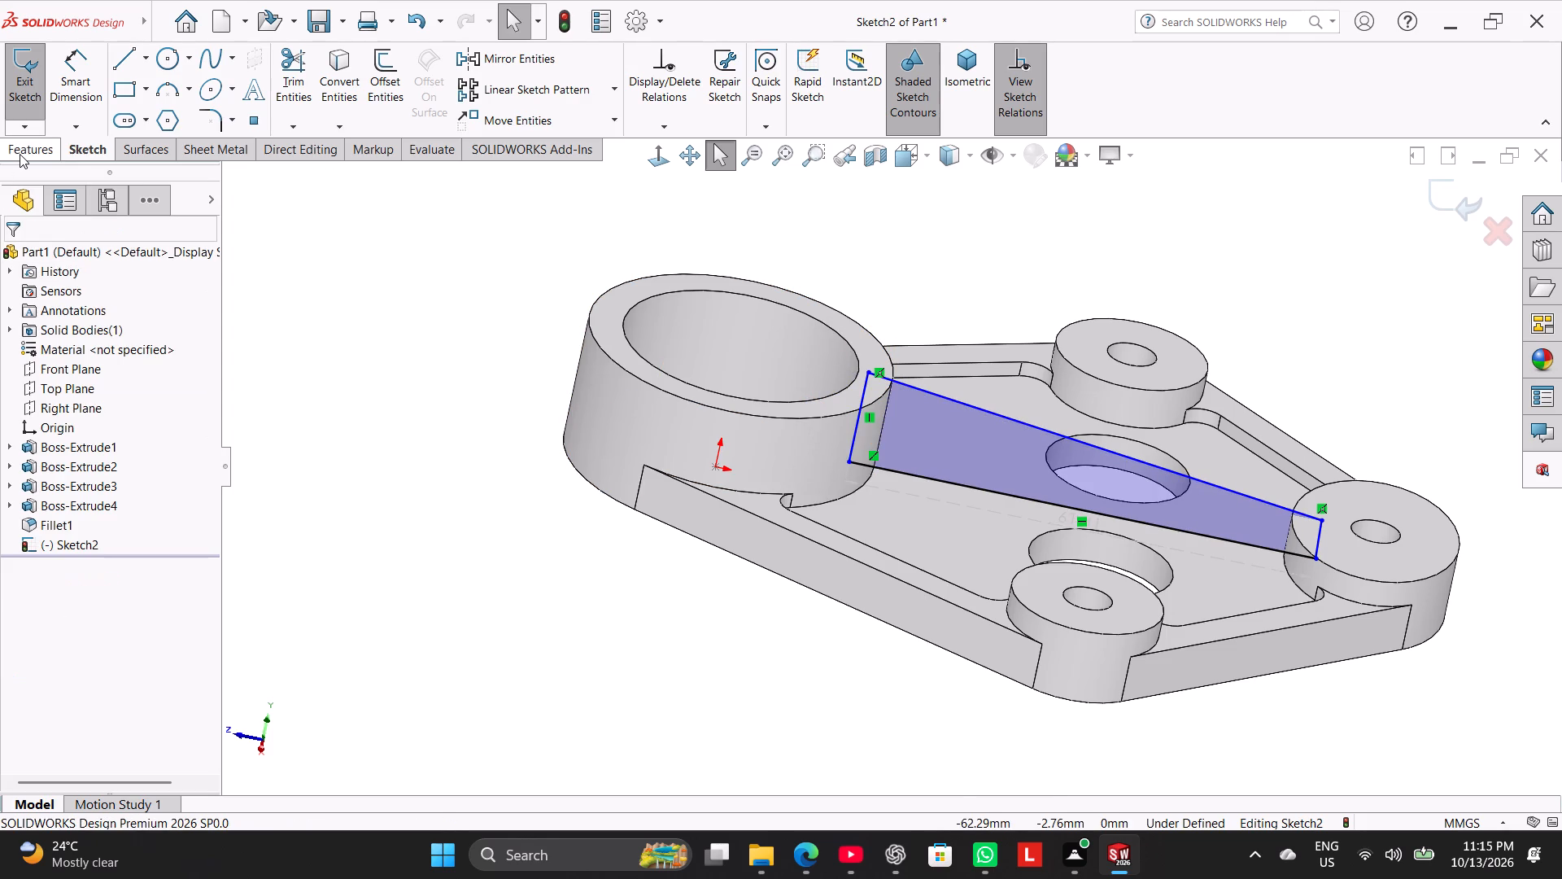
left_click(41, 83)
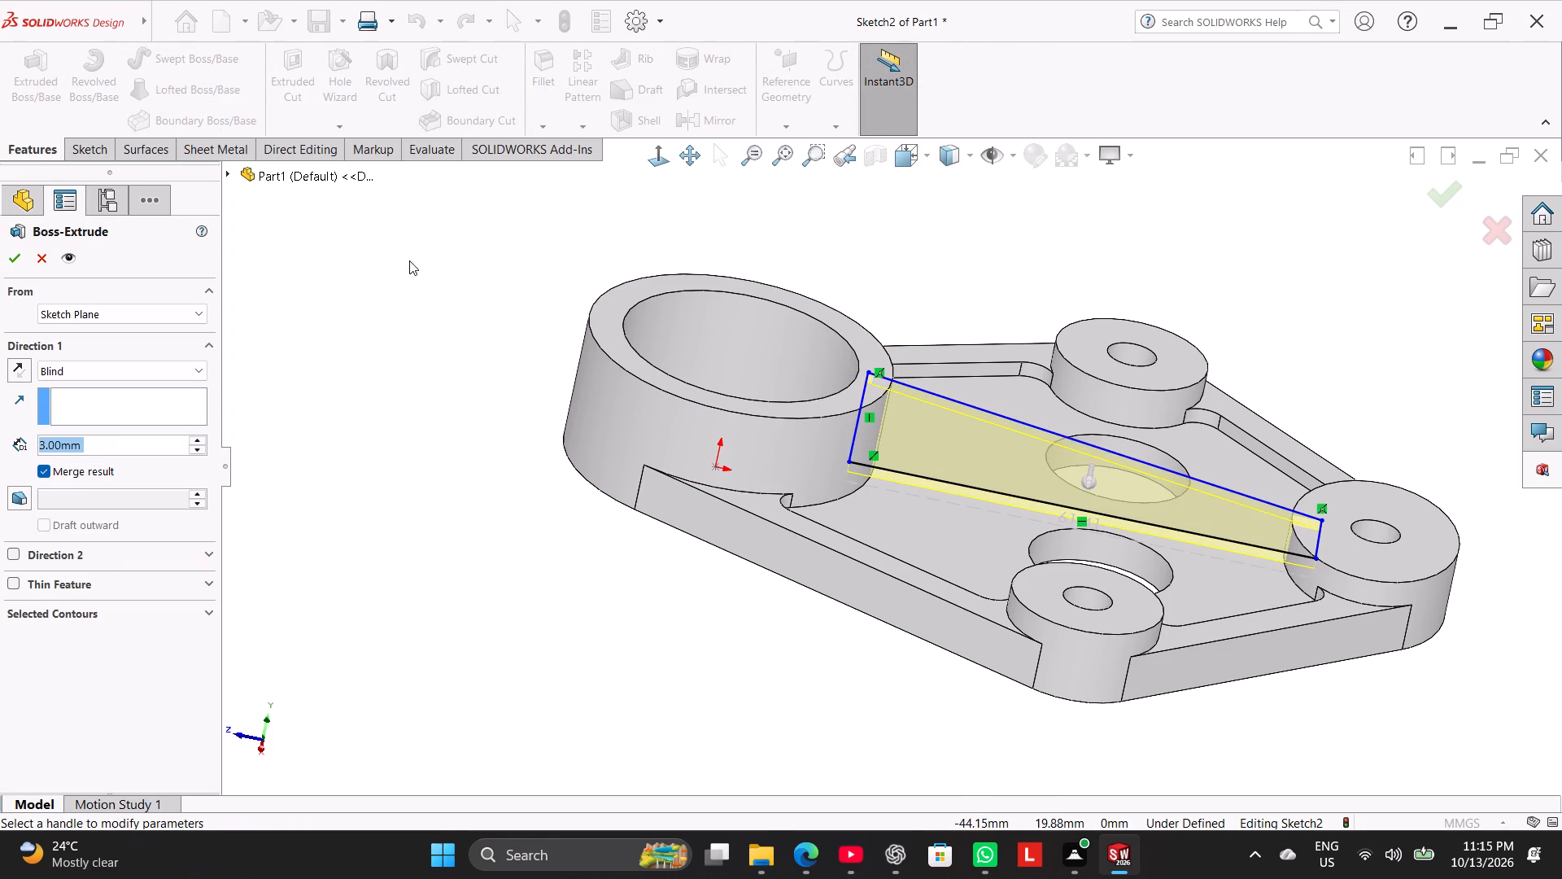
middle_click_drag(416, 274, 312, 432)
double_click(140, 443)
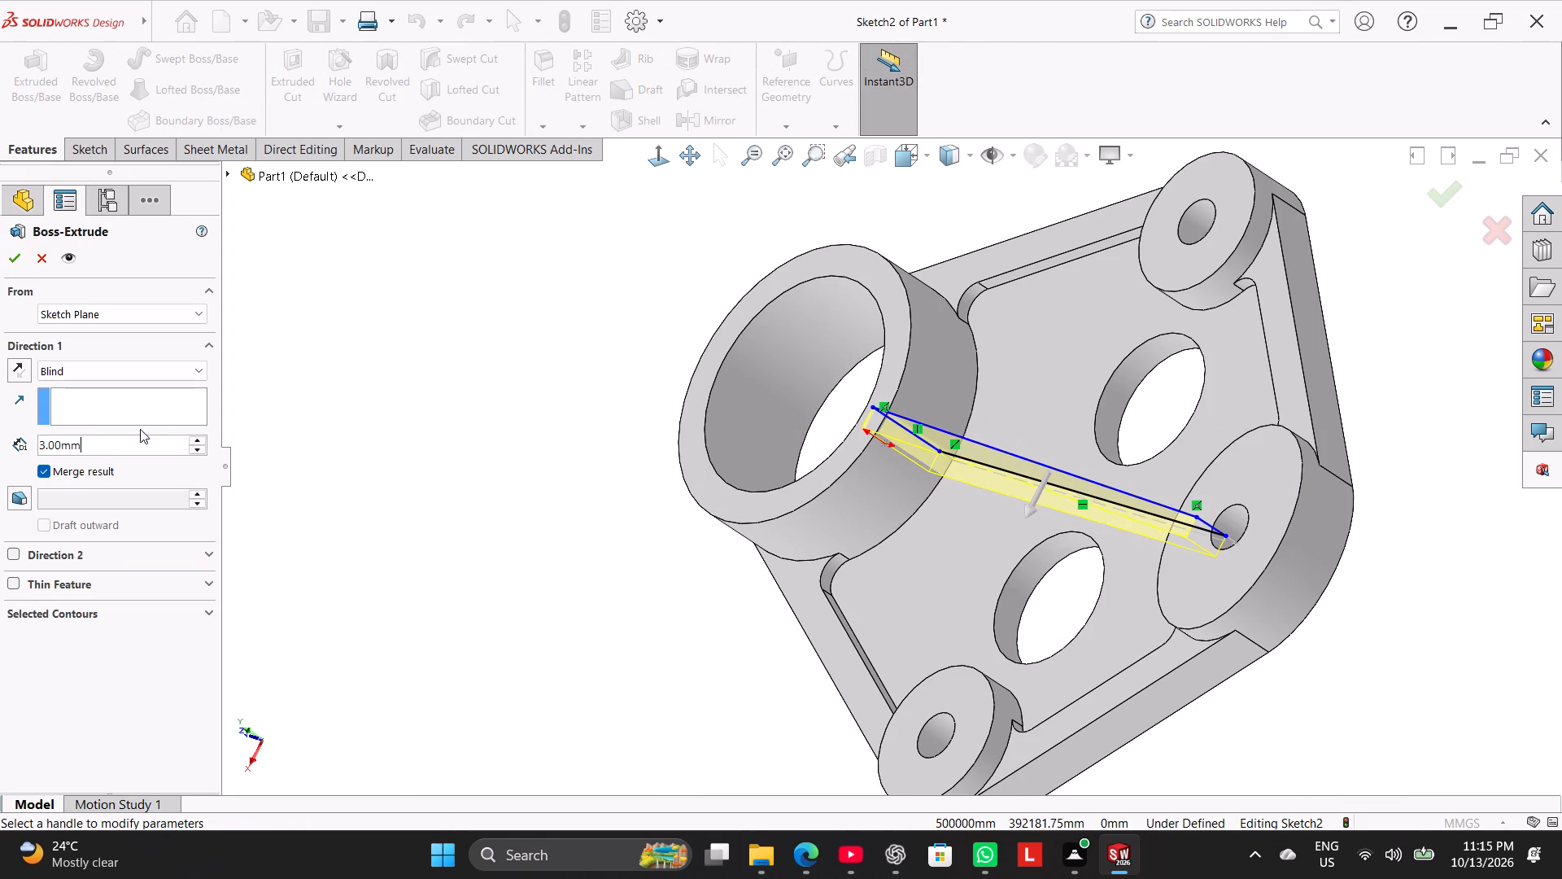
key("5")
key("Return")
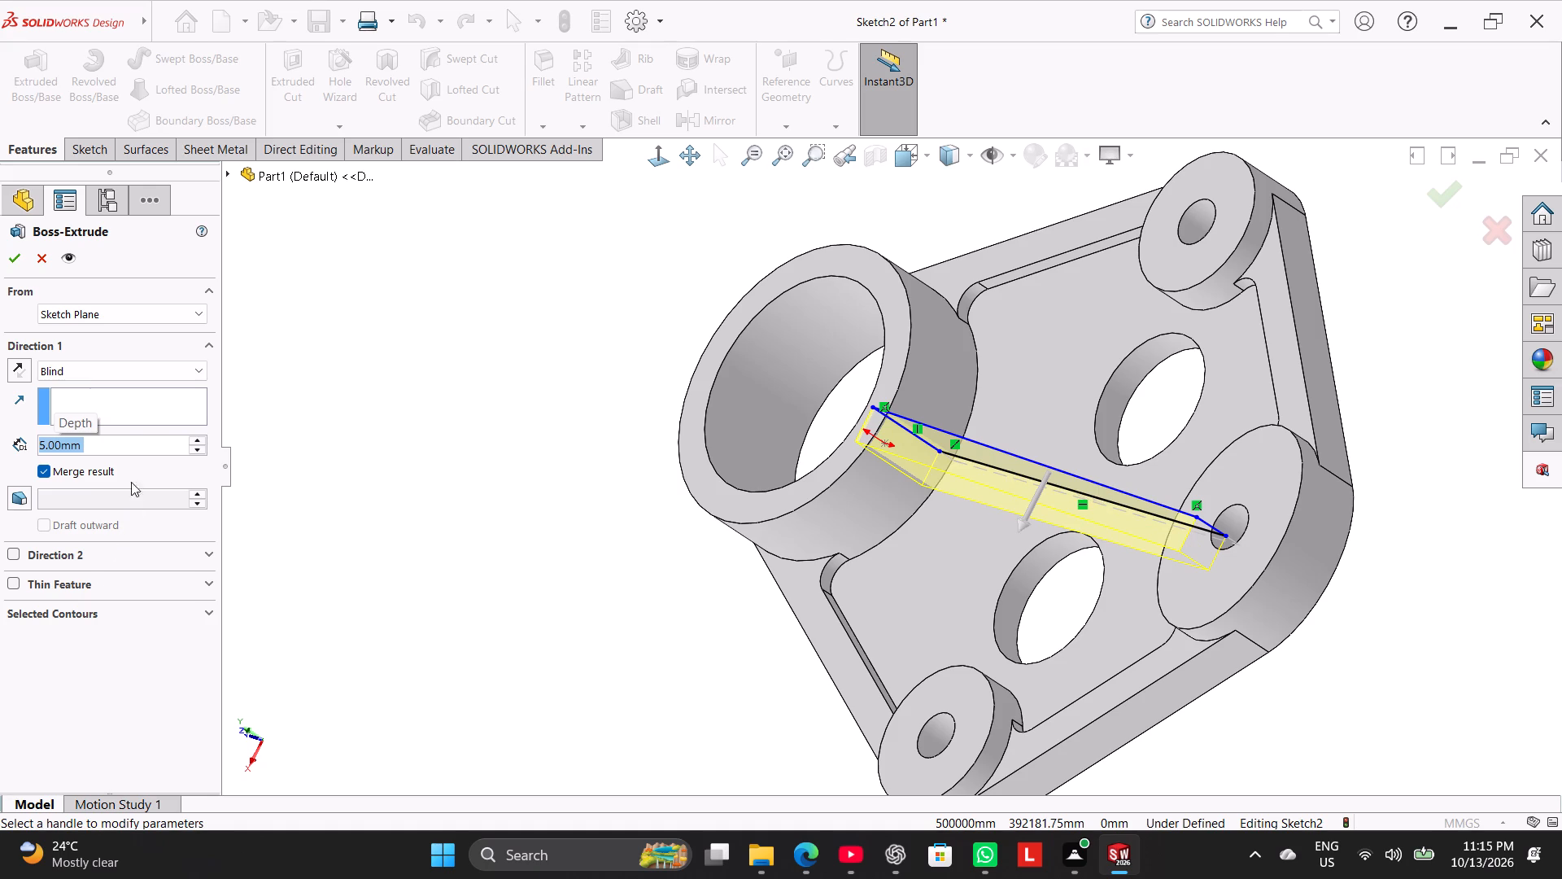
left_click(168, 372)
left_click(177, 480)
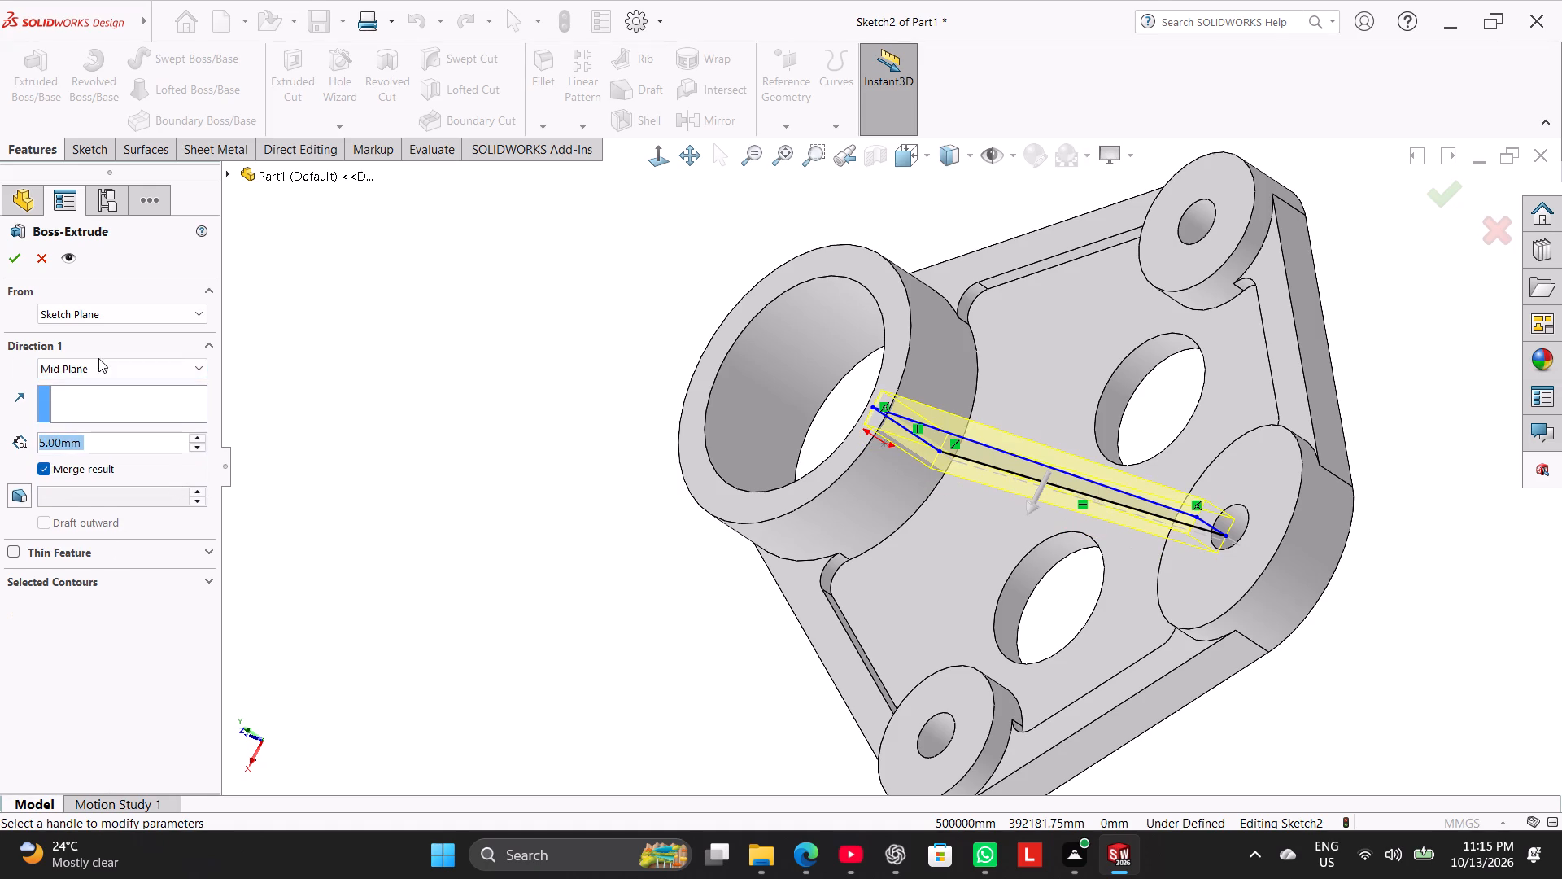
left_click(17, 260)
Examine the extruded web where its sloped top meets the ring's outer wall and the far boss.
left_click_drag(422, 477, 508, 459)
middle_click_drag(537, 470, 614, 539)
middle_click_drag(630, 684, 671, 541)
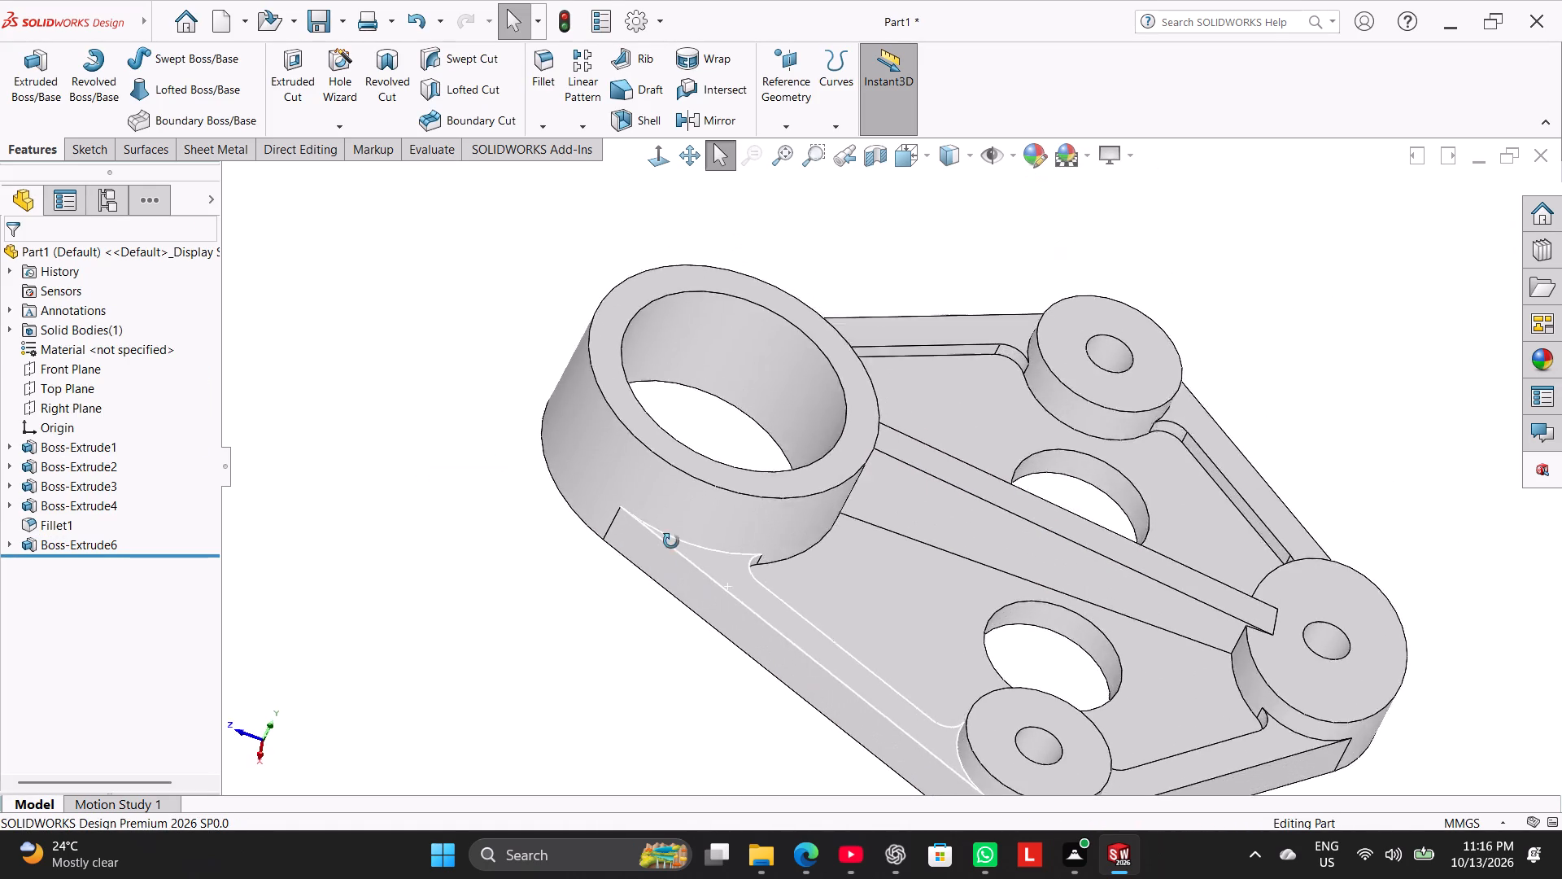
middle_click_drag(671, 541, 676, 506)
scroll(906, 500, "down", 4)
scroll(906, 500, "up", 2)
scroll(906, 500, "down", 3)
middle_click_drag(879, 428, 795, 363)
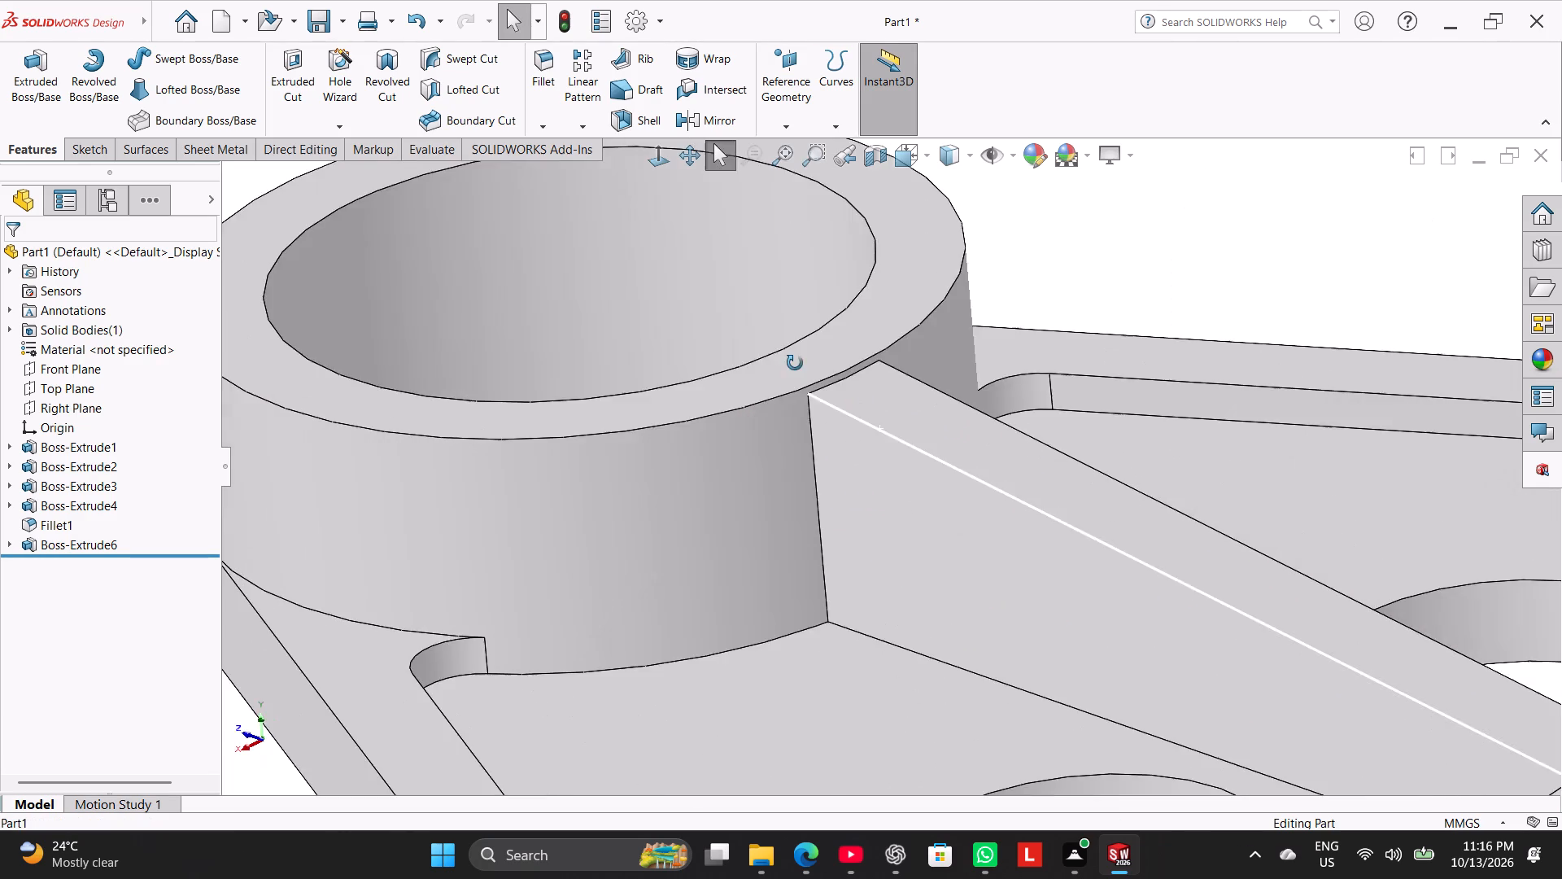
middle_click_drag(795, 363, 820, 373)
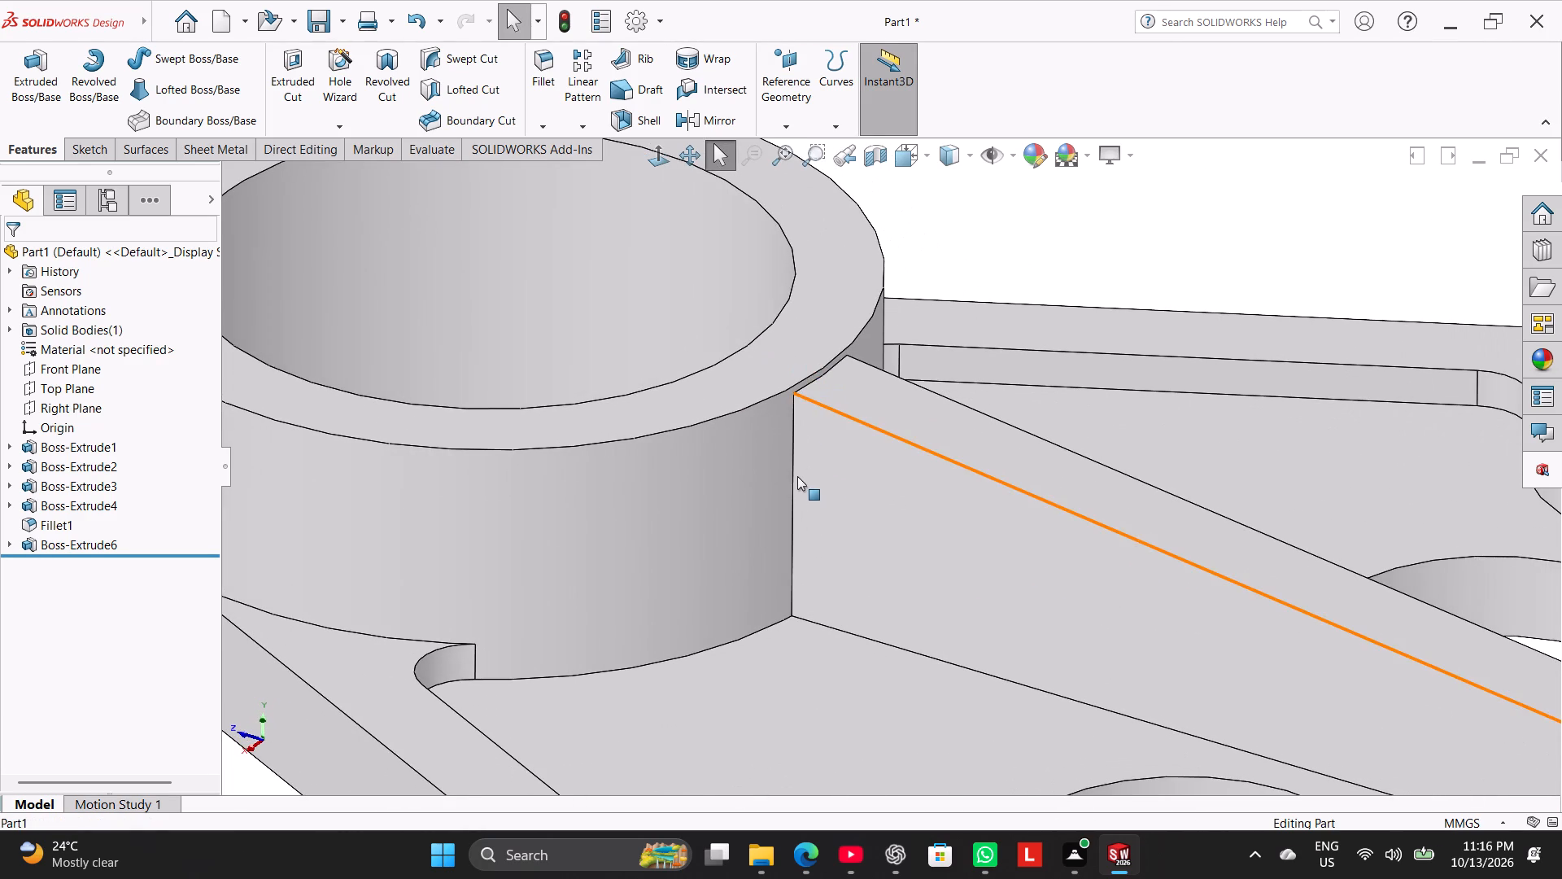
scroll(796, 478, "up", 3)
Reopen the web extrusion's sketch and move the top ring-side corner deeper into the ring, to about 15.7 mm from the origin.
right_click(108, 540)
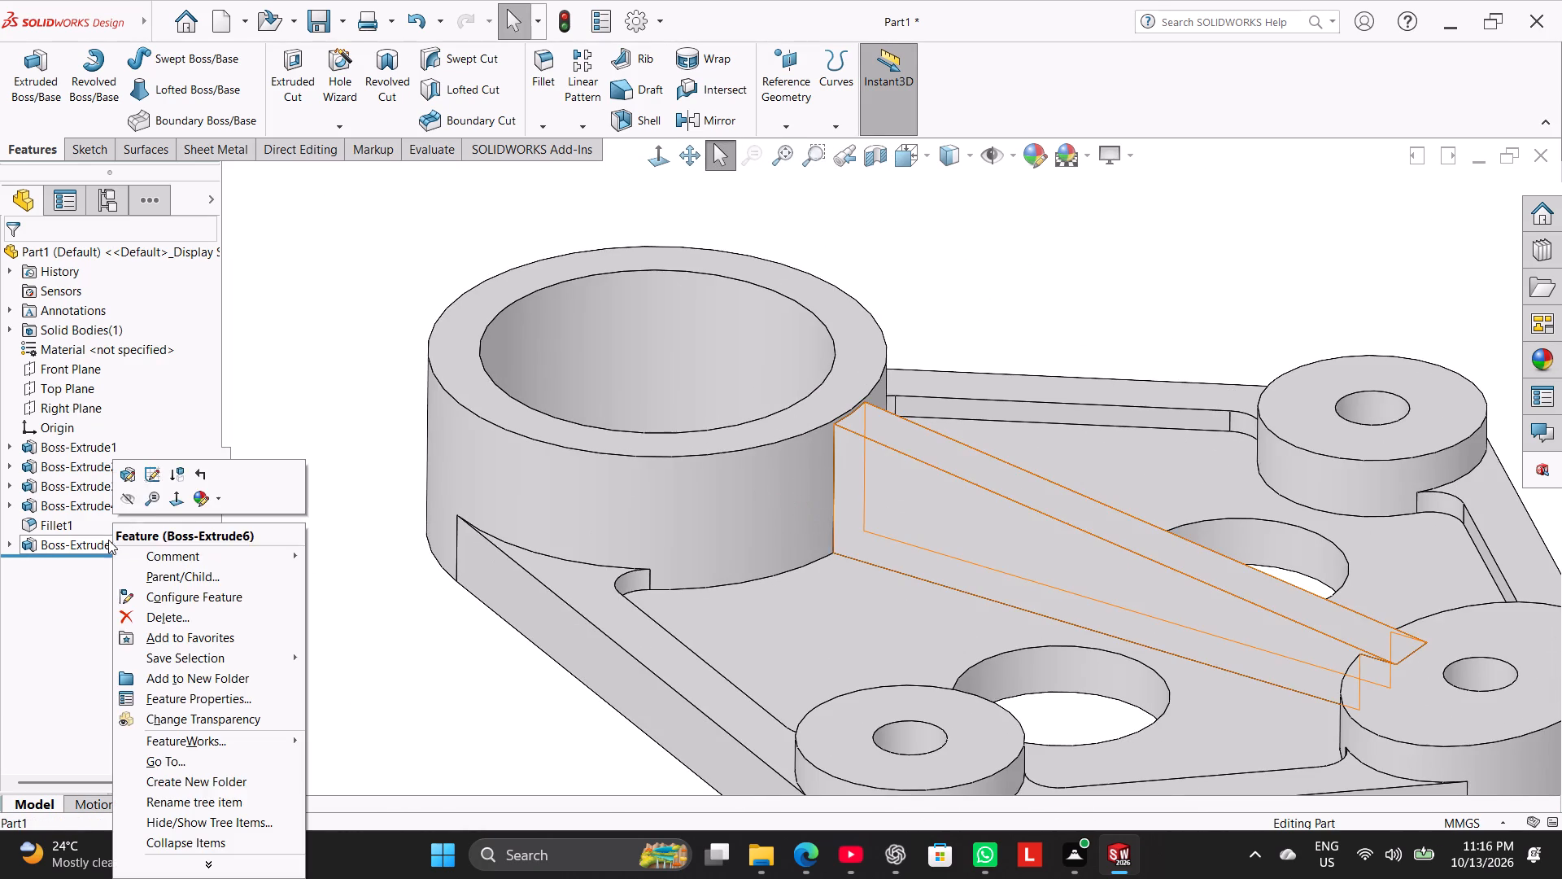
left_click(151, 478)
scroll(766, 391, "down", 4)
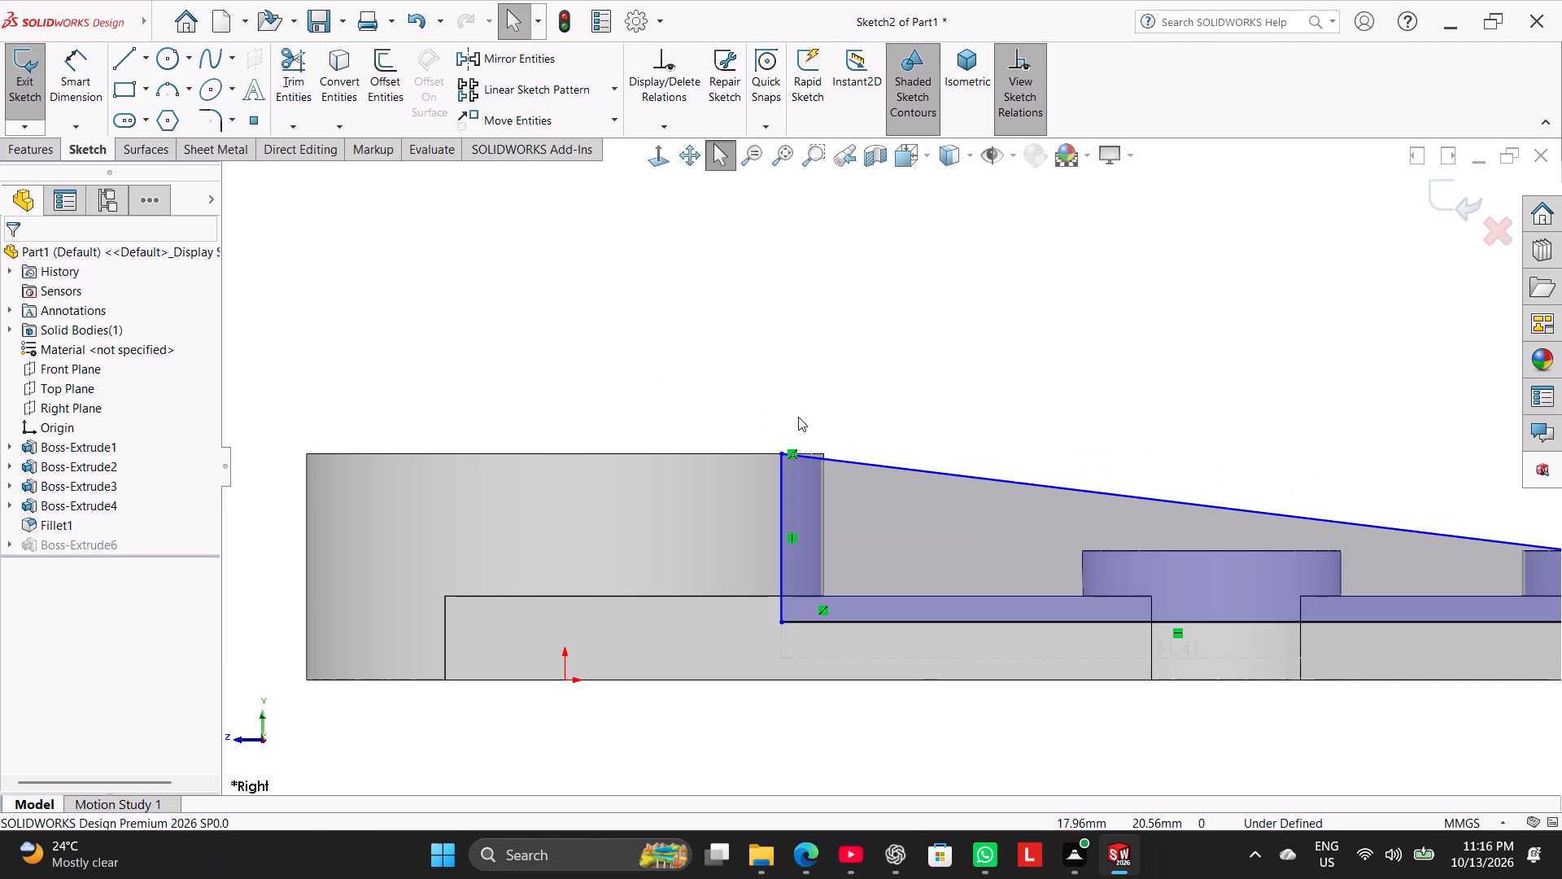
scroll(798, 417, "down", 6)
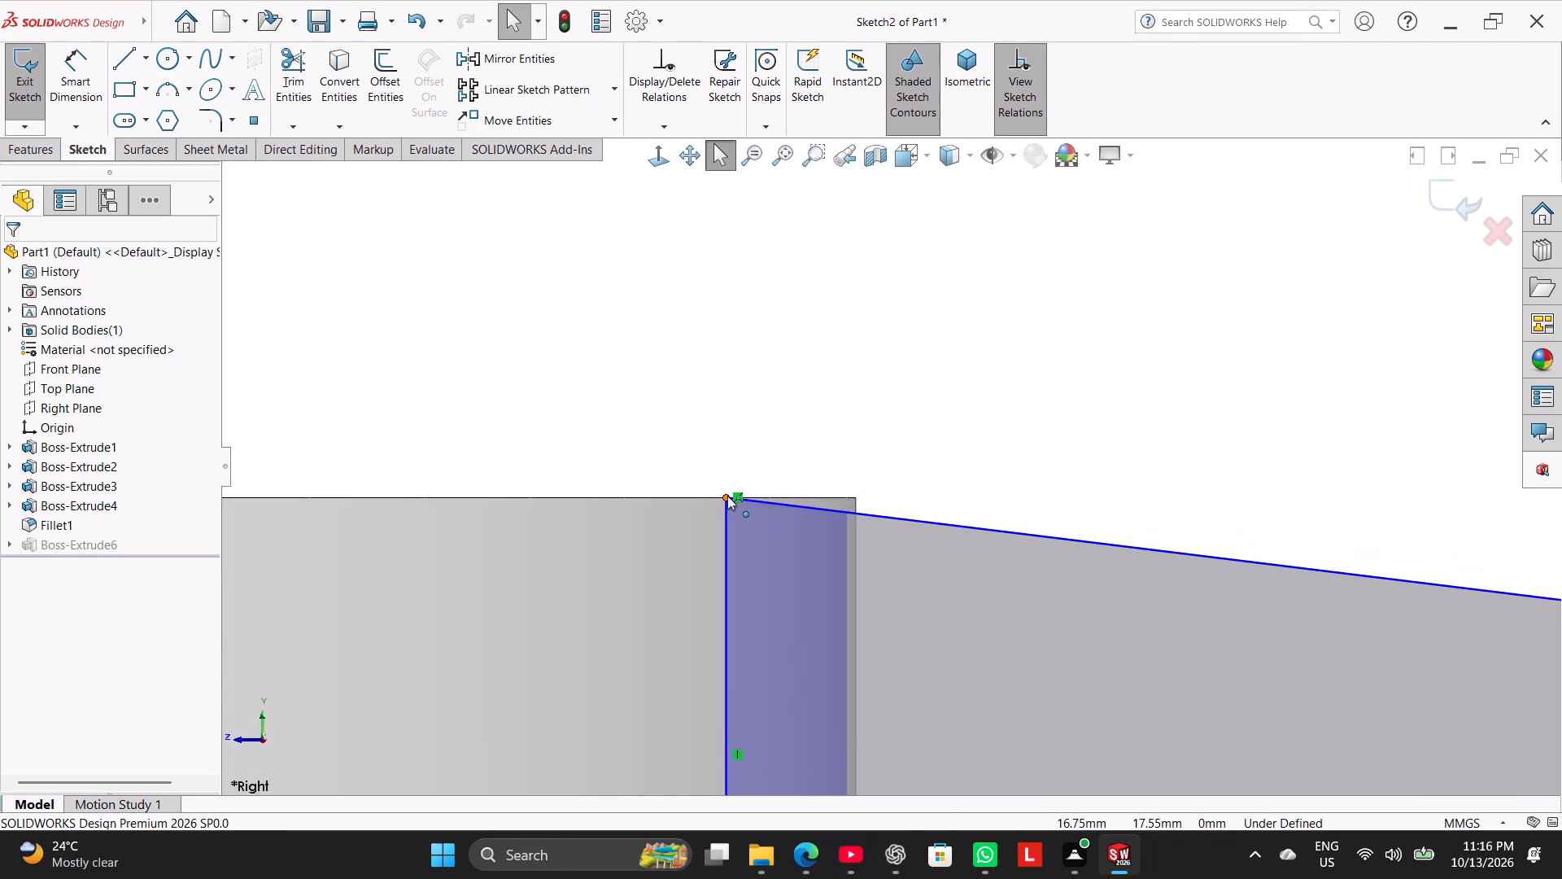
left_click_drag(727, 496, 873, 512)
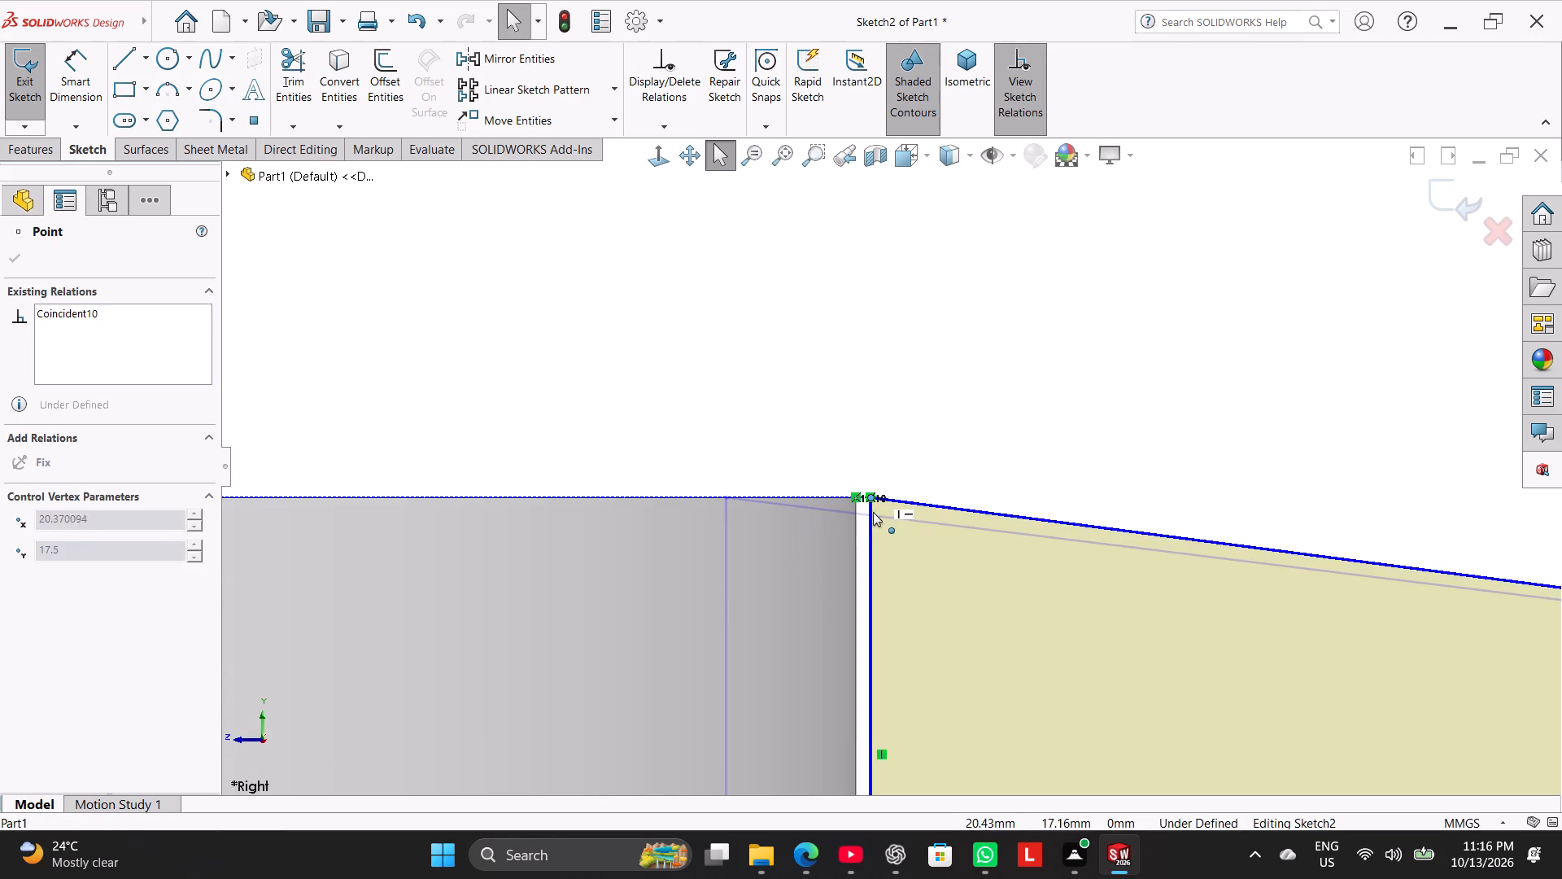
left_click_drag(873, 512, 595, 501)
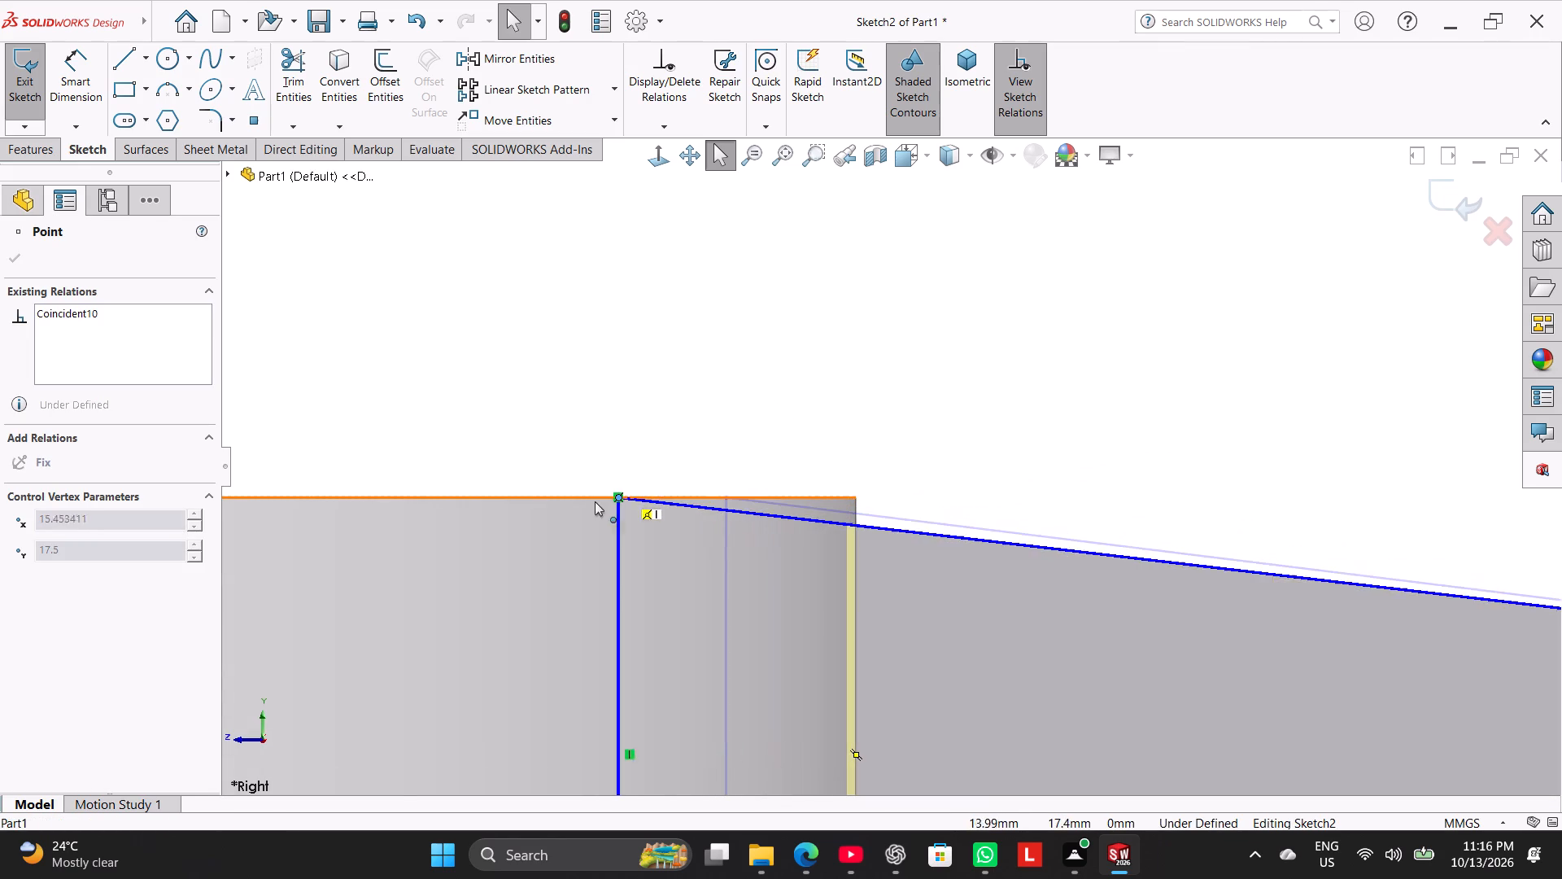
left_click_drag(595, 501, 687, 491)
Delete the coincident relation tying the profile's top ring-side corner to the ring's top edge.
right_click(696, 490)
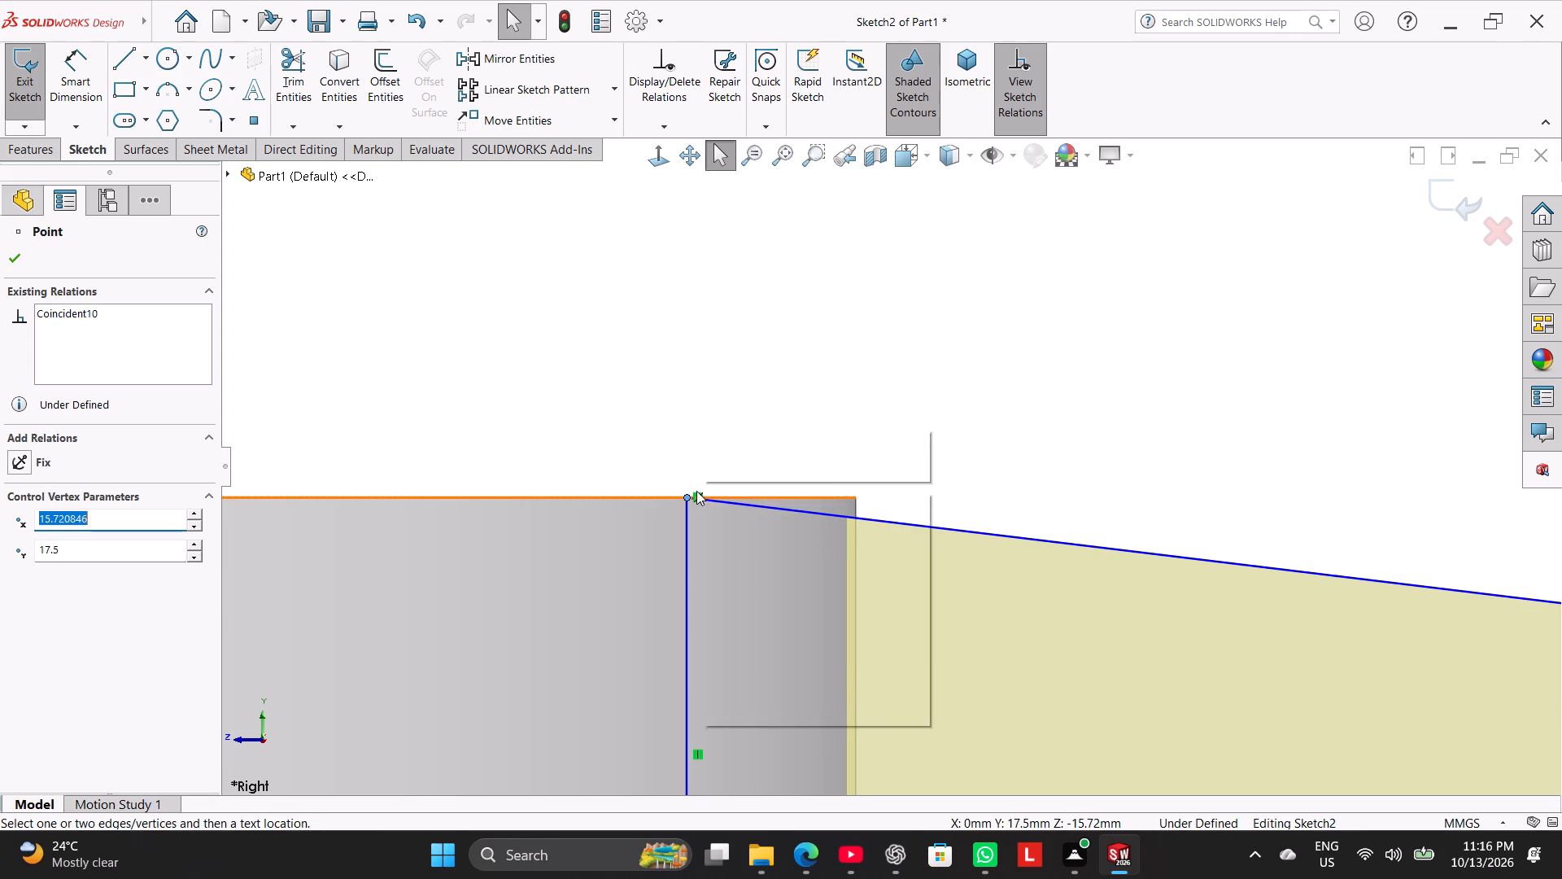
left_click(587, 417)
scroll(683, 488, "down", 4)
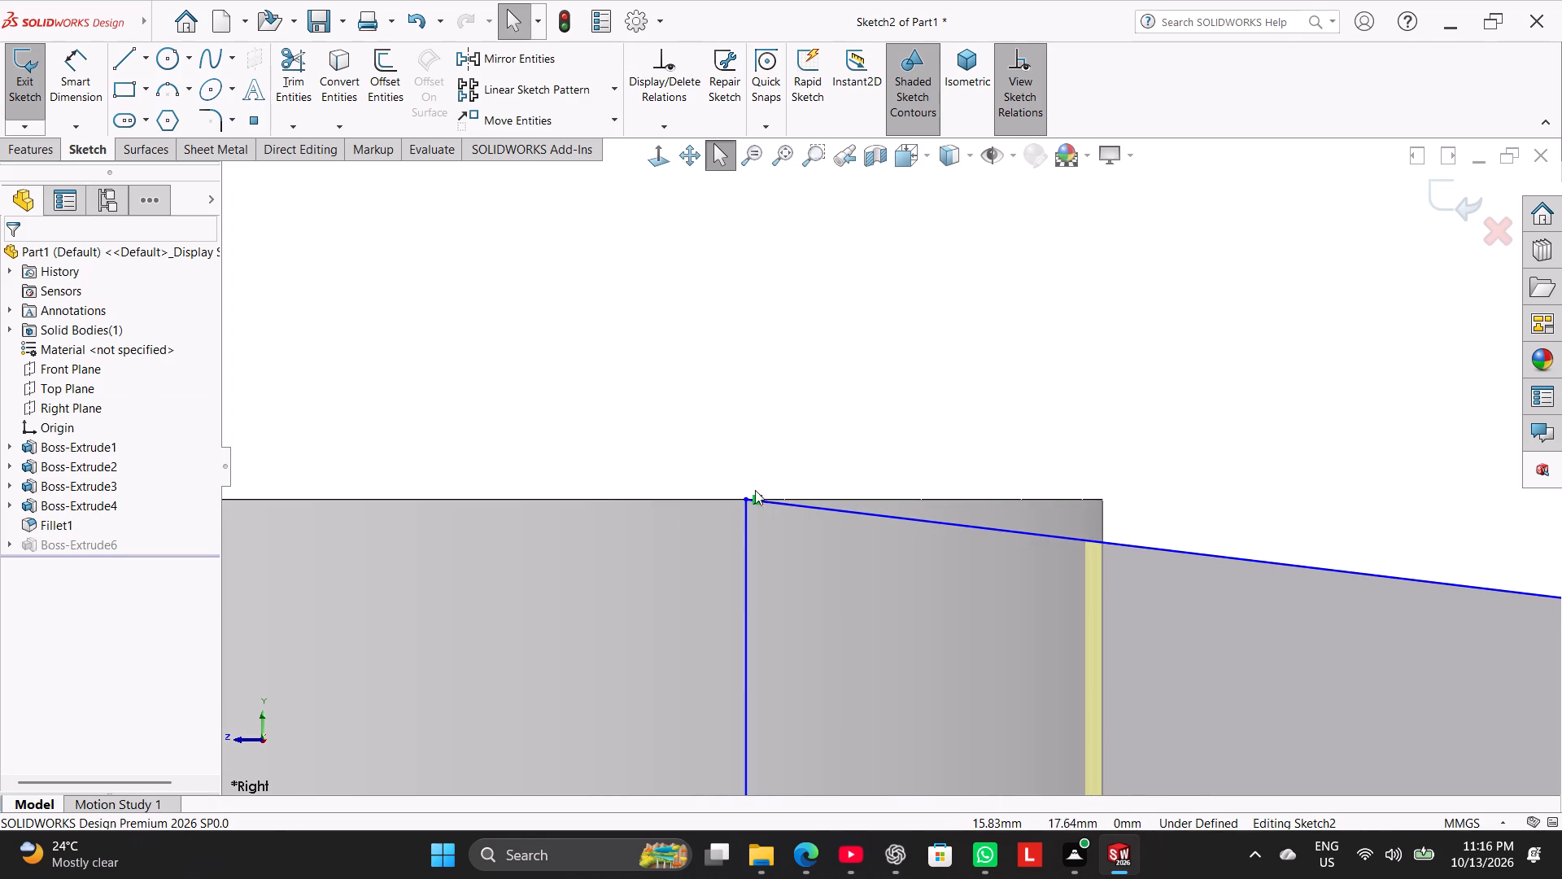
right_click(758, 504)
left_click(823, 724)
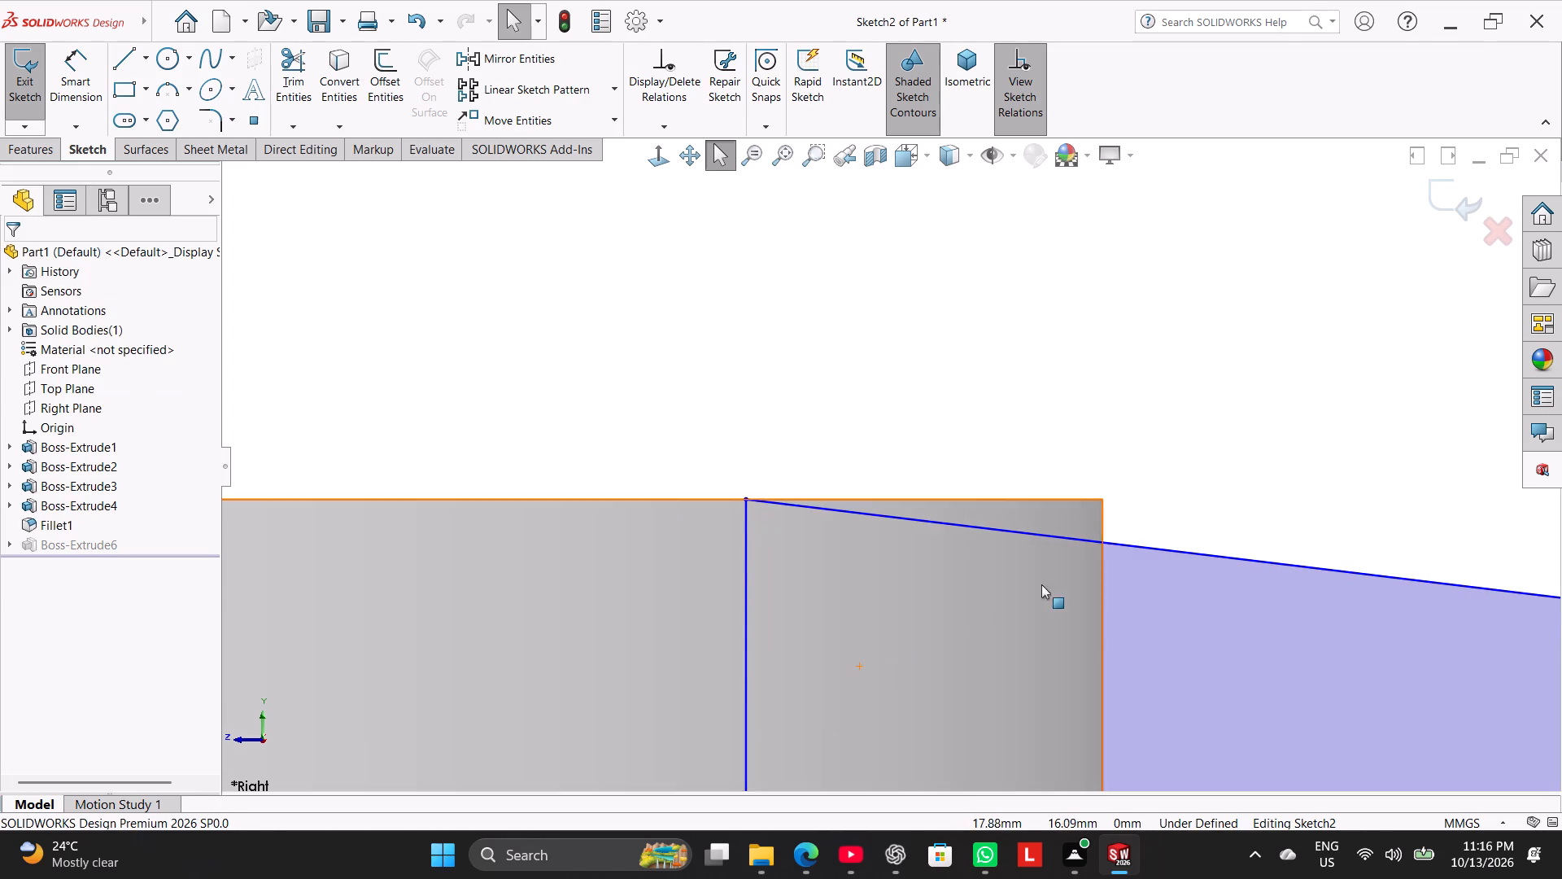
Make the profile's sloped top line coincident with the ring's upper outer silhouette corner.
left_click(1080, 543, "ctrl")
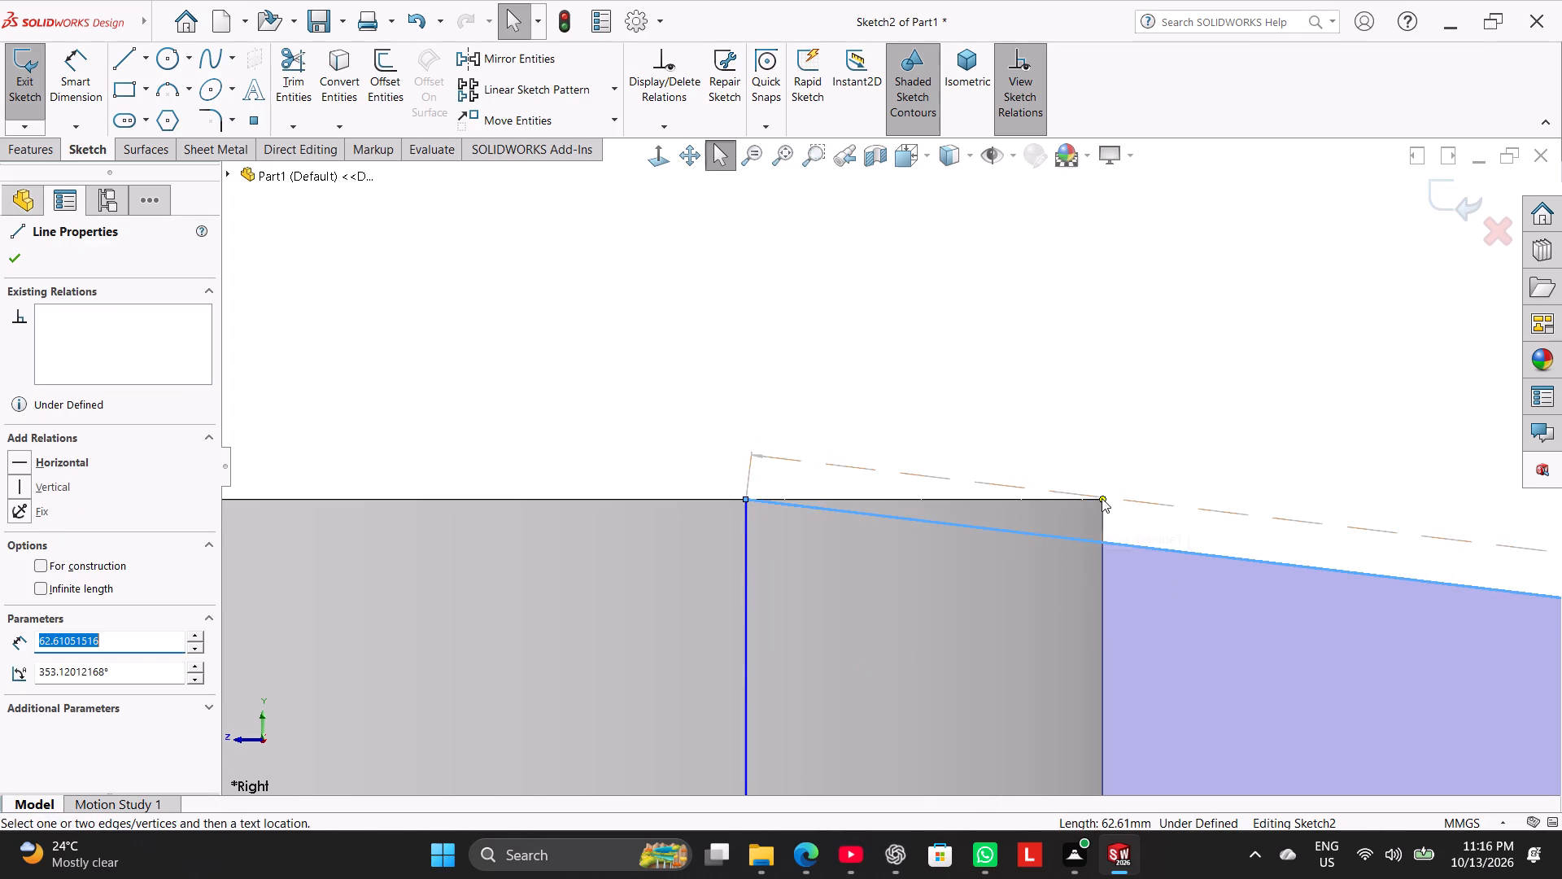
left_click(1102, 498, "ctrl")
left_click(88, 568)
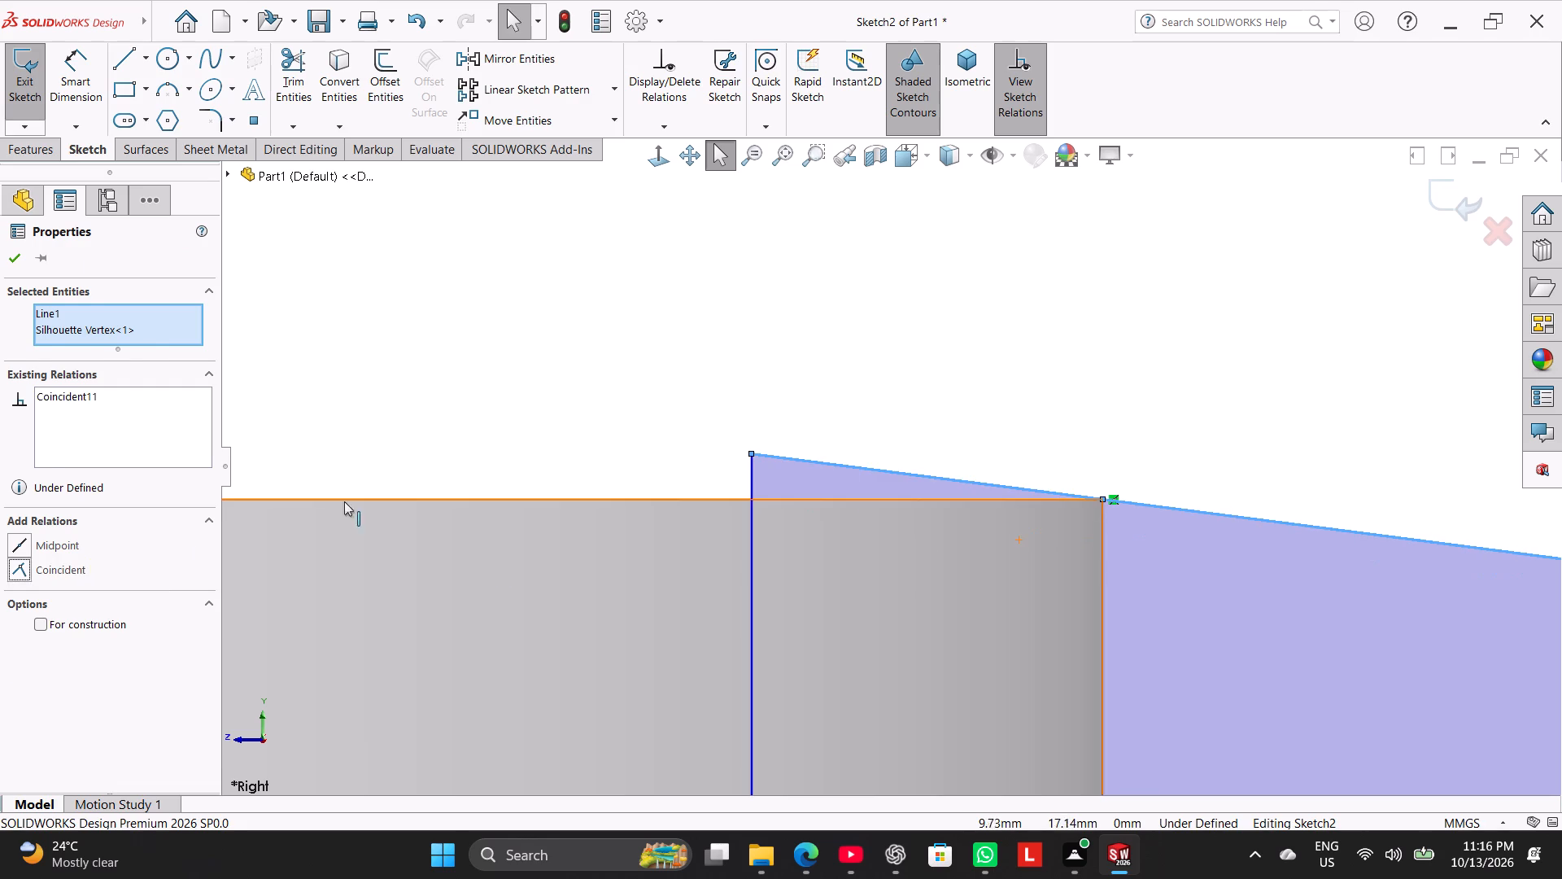
left_click(459, 425)
Delete the remaining coincident relation at the sloped line's far-boss end.
scroll(1020, 488, "up", 11)
scroll(1298, 507, "up", 1)
scroll(1381, 497, "up", 2)
scroll(1287, 504, "down", 7)
scroll(1098, 514, "down", 2)
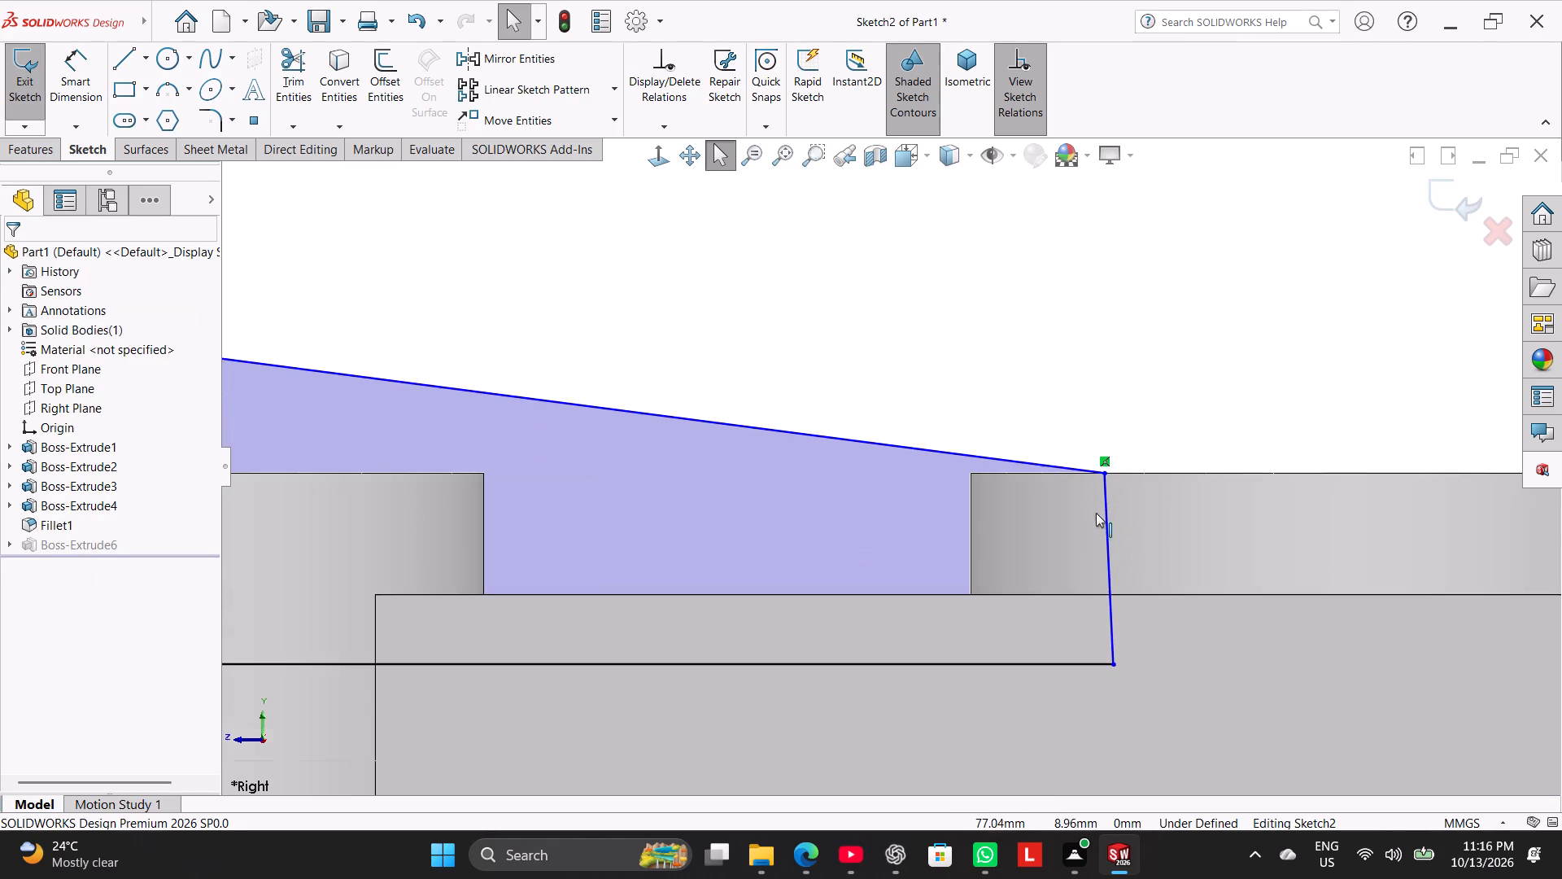
right_click(1105, 462)
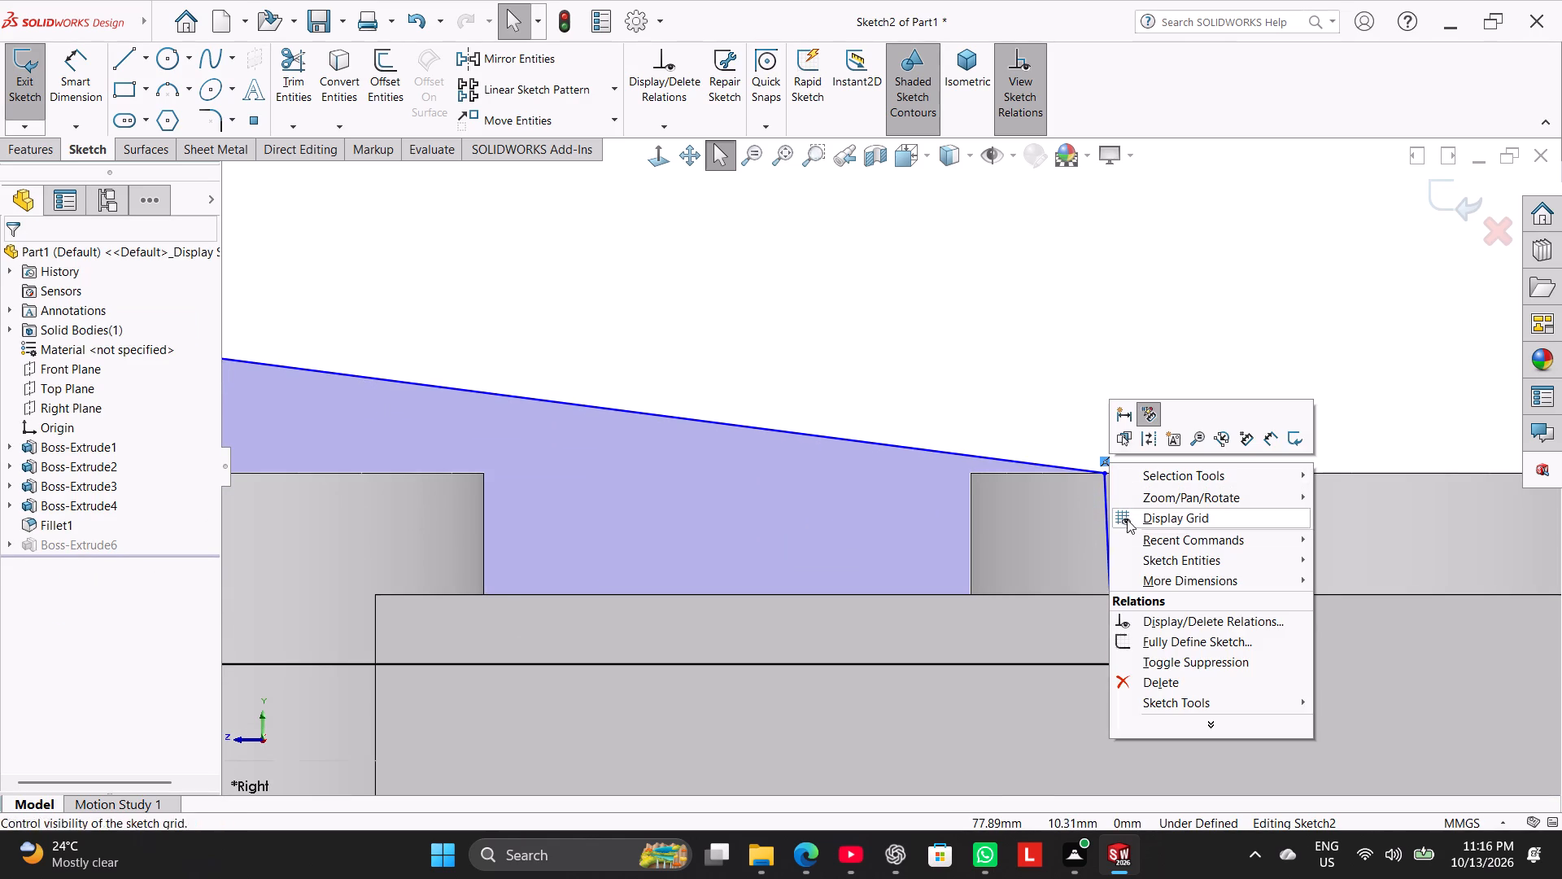
left_click(1154, 681)
Make the sloped top line coincident with the far boss's upper silhouette corner facing the ring.
left_click(969, 453, "ctrl")
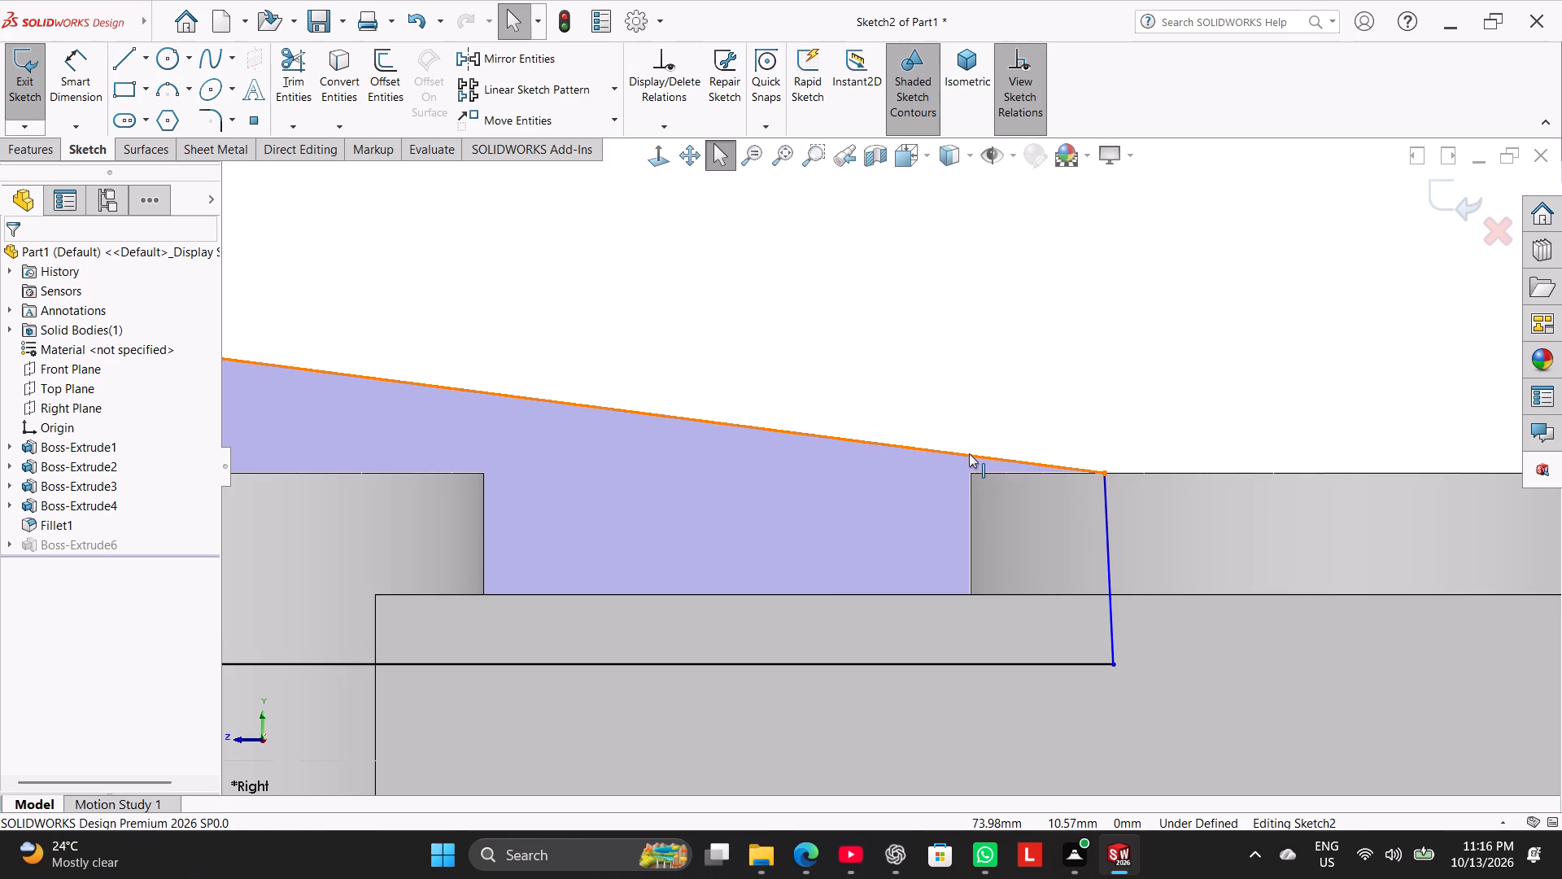
left_click(971, 472, "ctrl")
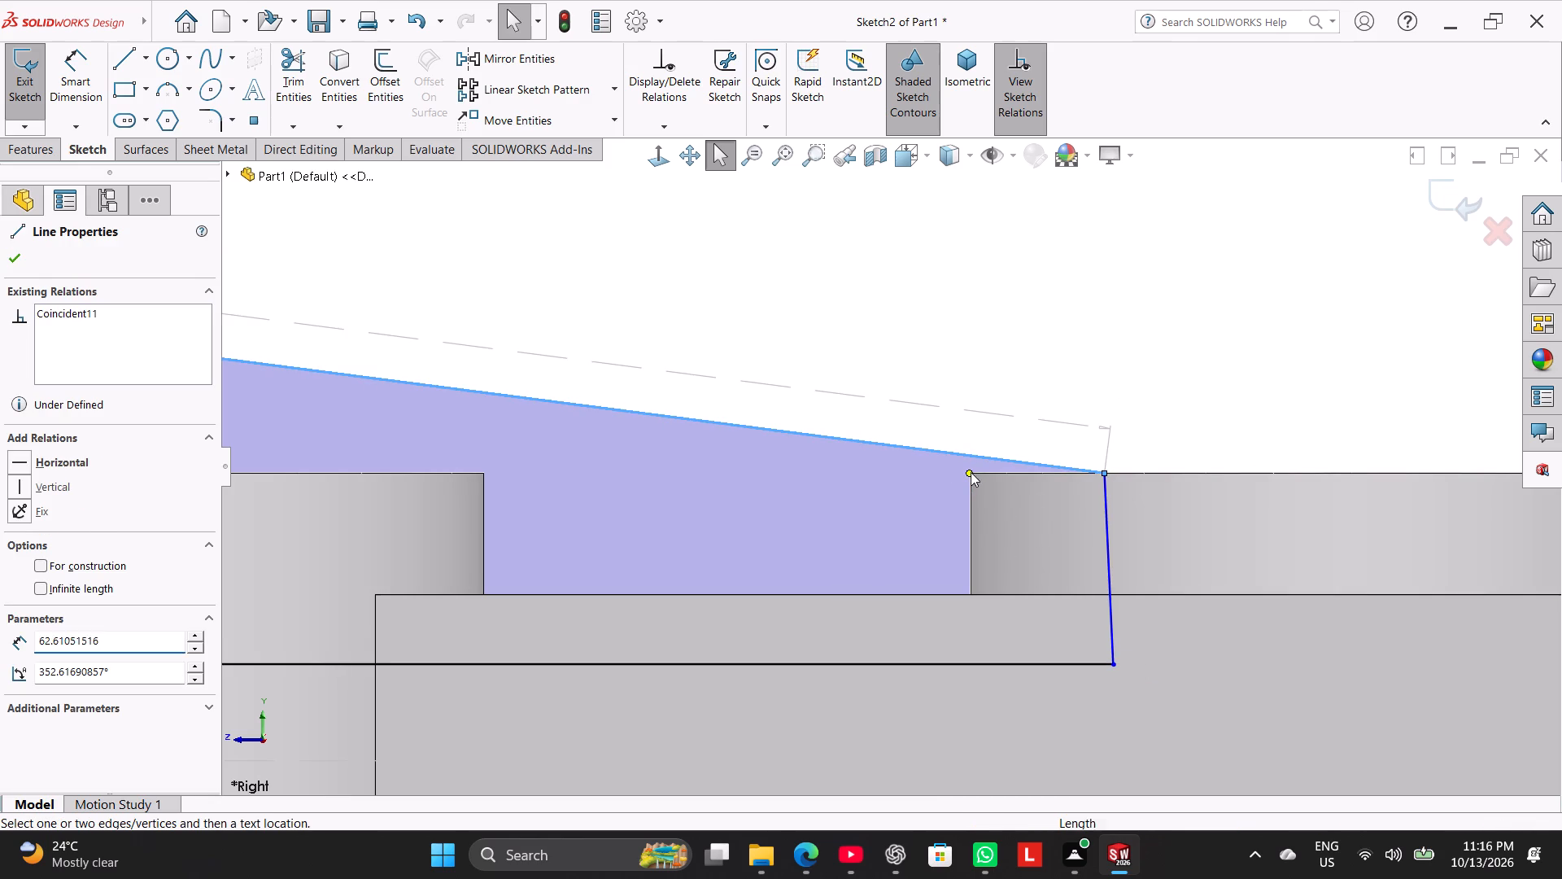
left_click(72, 572)
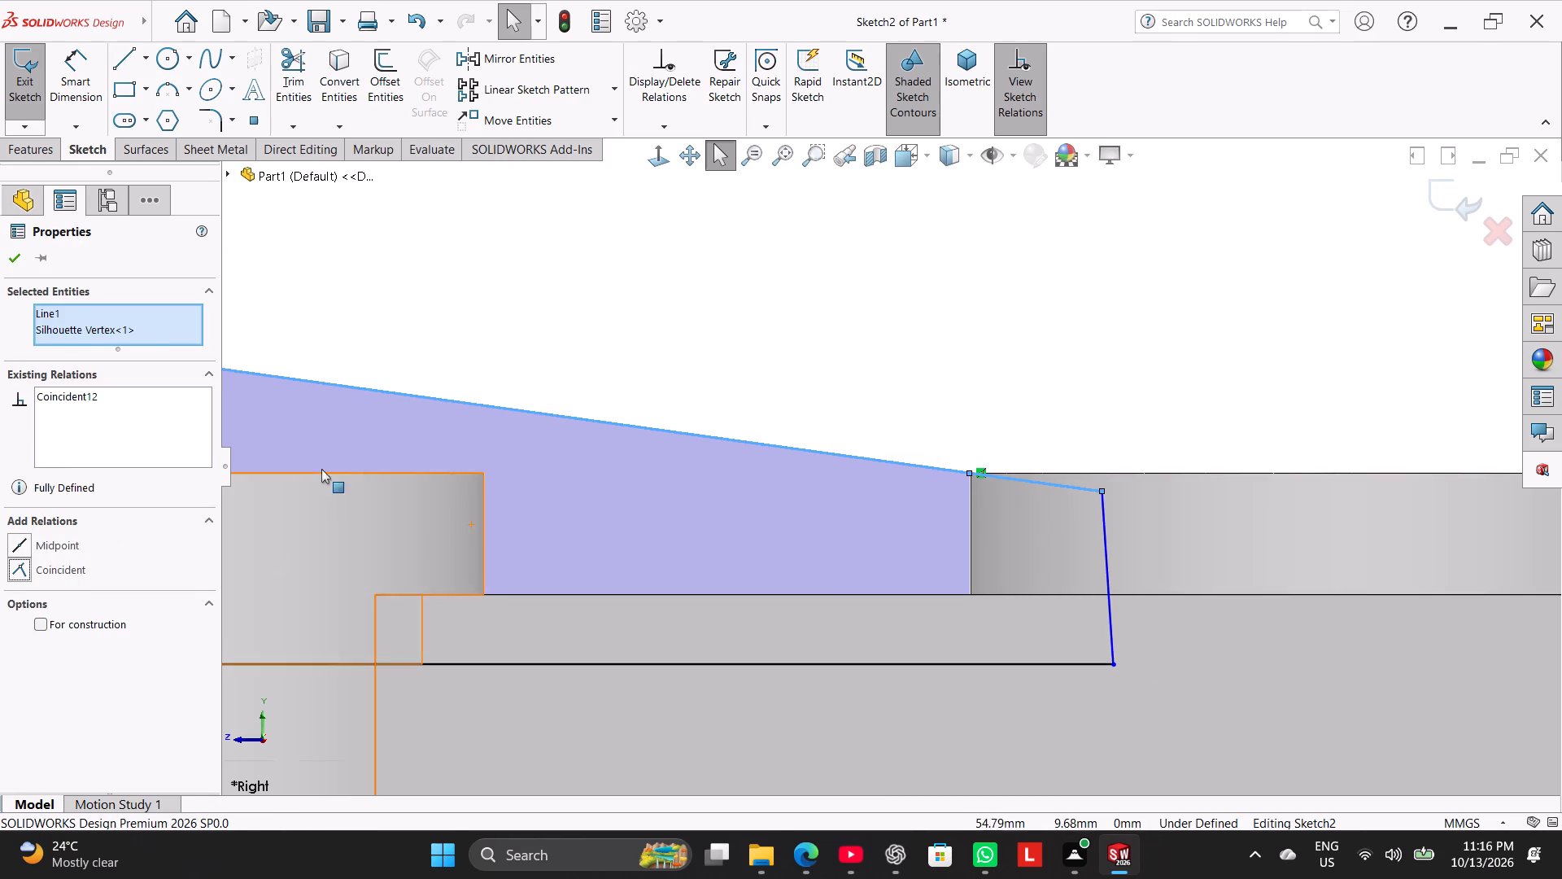
left_click(574, 304)
Exit the web sketch to rebuild the extrusion with the reworked profile.
scroll(594, 341, "up", 8)
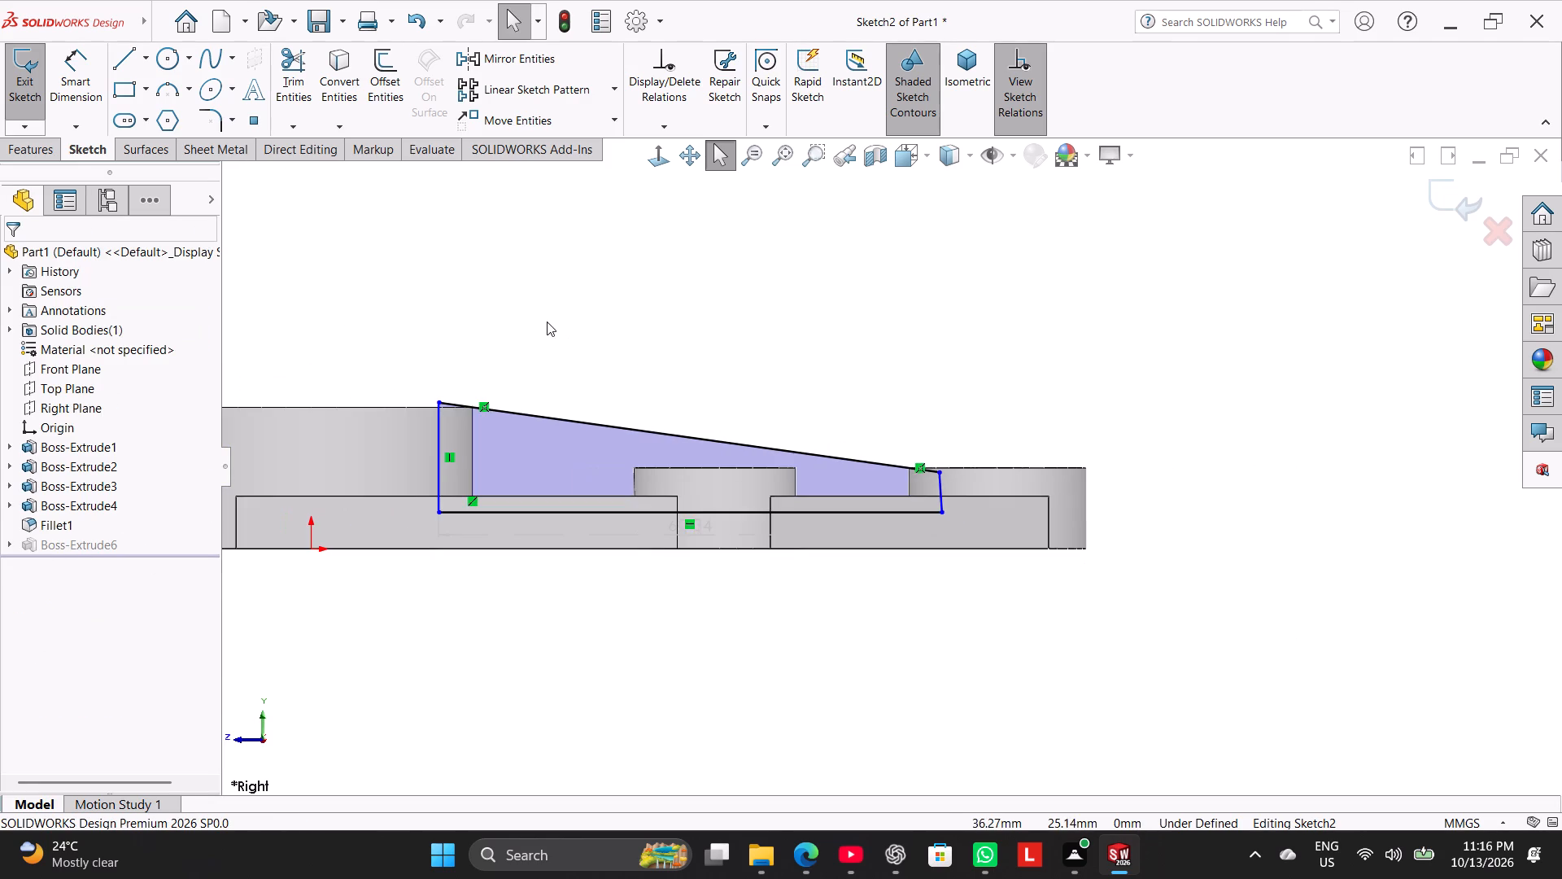
middle_click_drag(531, 331, 551, 361)
left_click(22, 64)
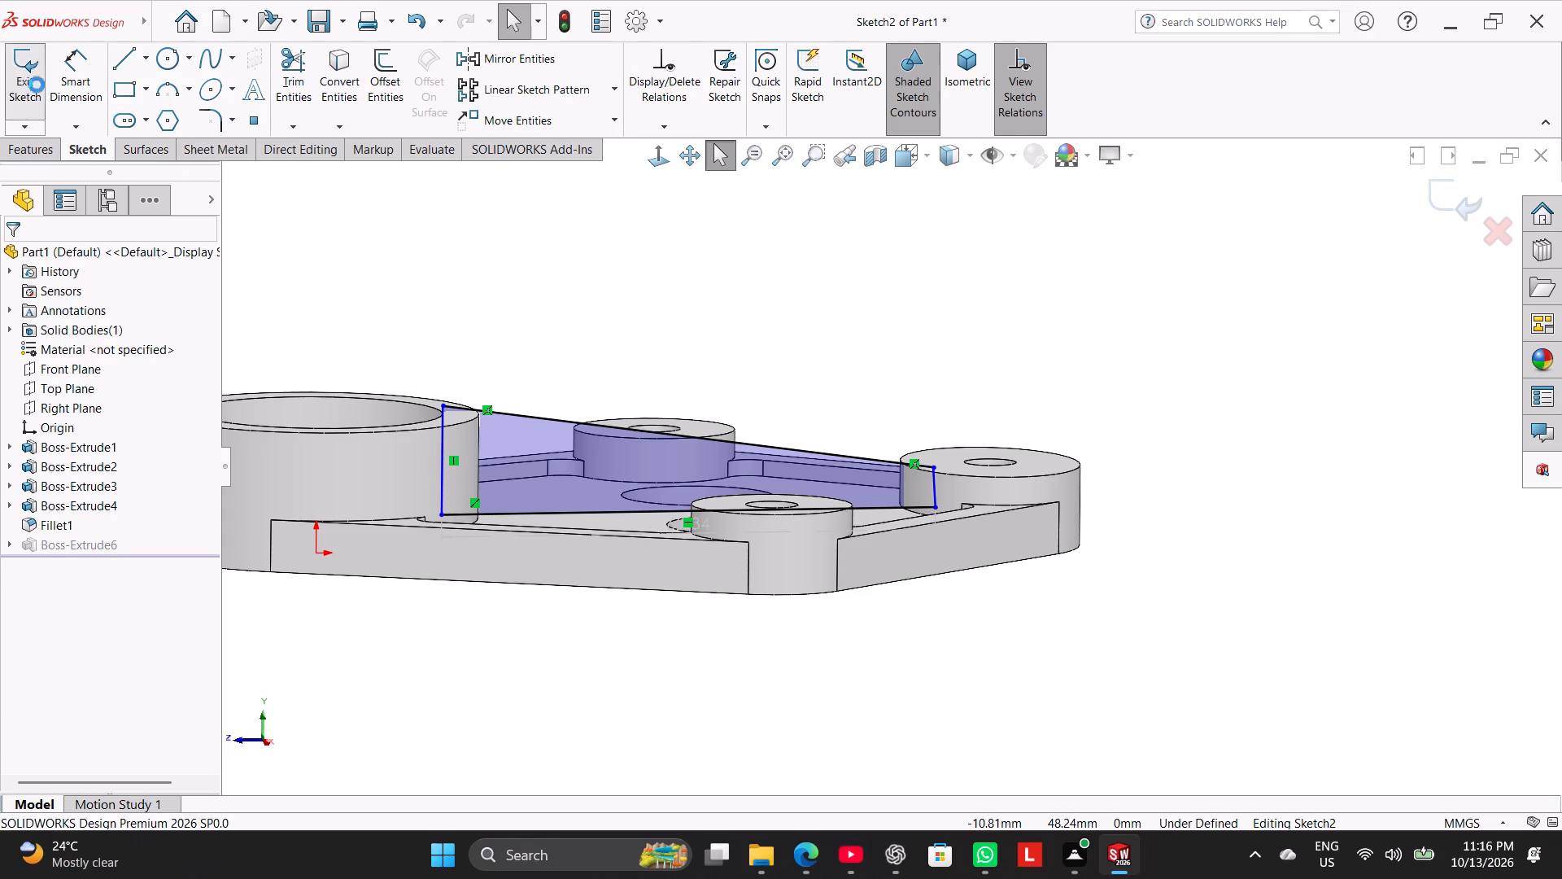
Examine how the rebuilt web's sloped top meets the far boss's upper edge.
left_click(513, 248)
middle_click_drag(533, 272, 544, 317)
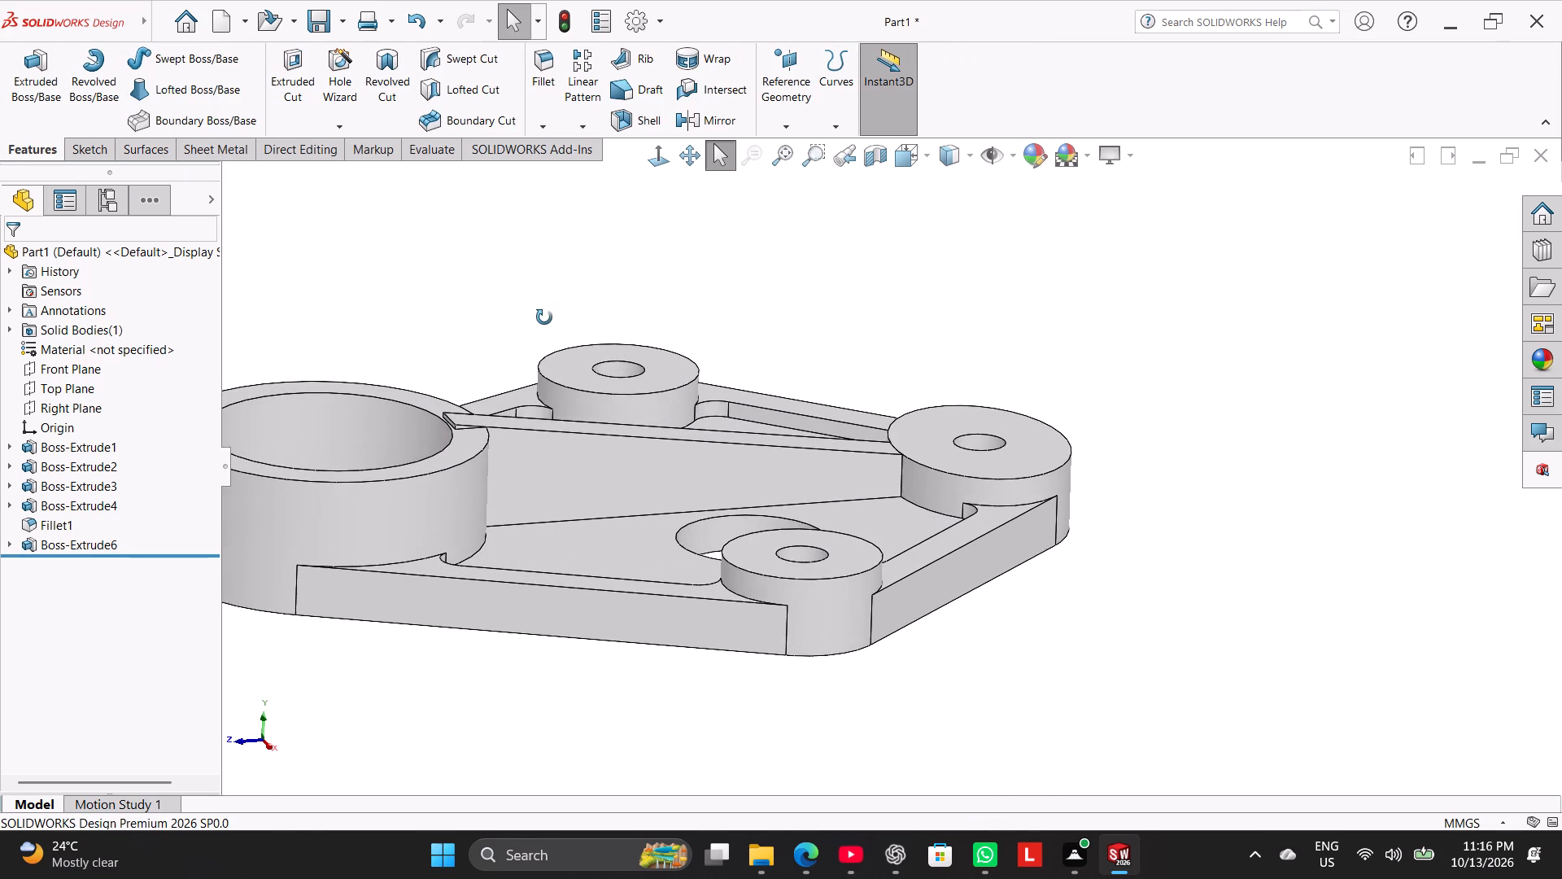
middle_click_drag(544, 317, 537, 312)
scroll(841, 365, "down", 10)
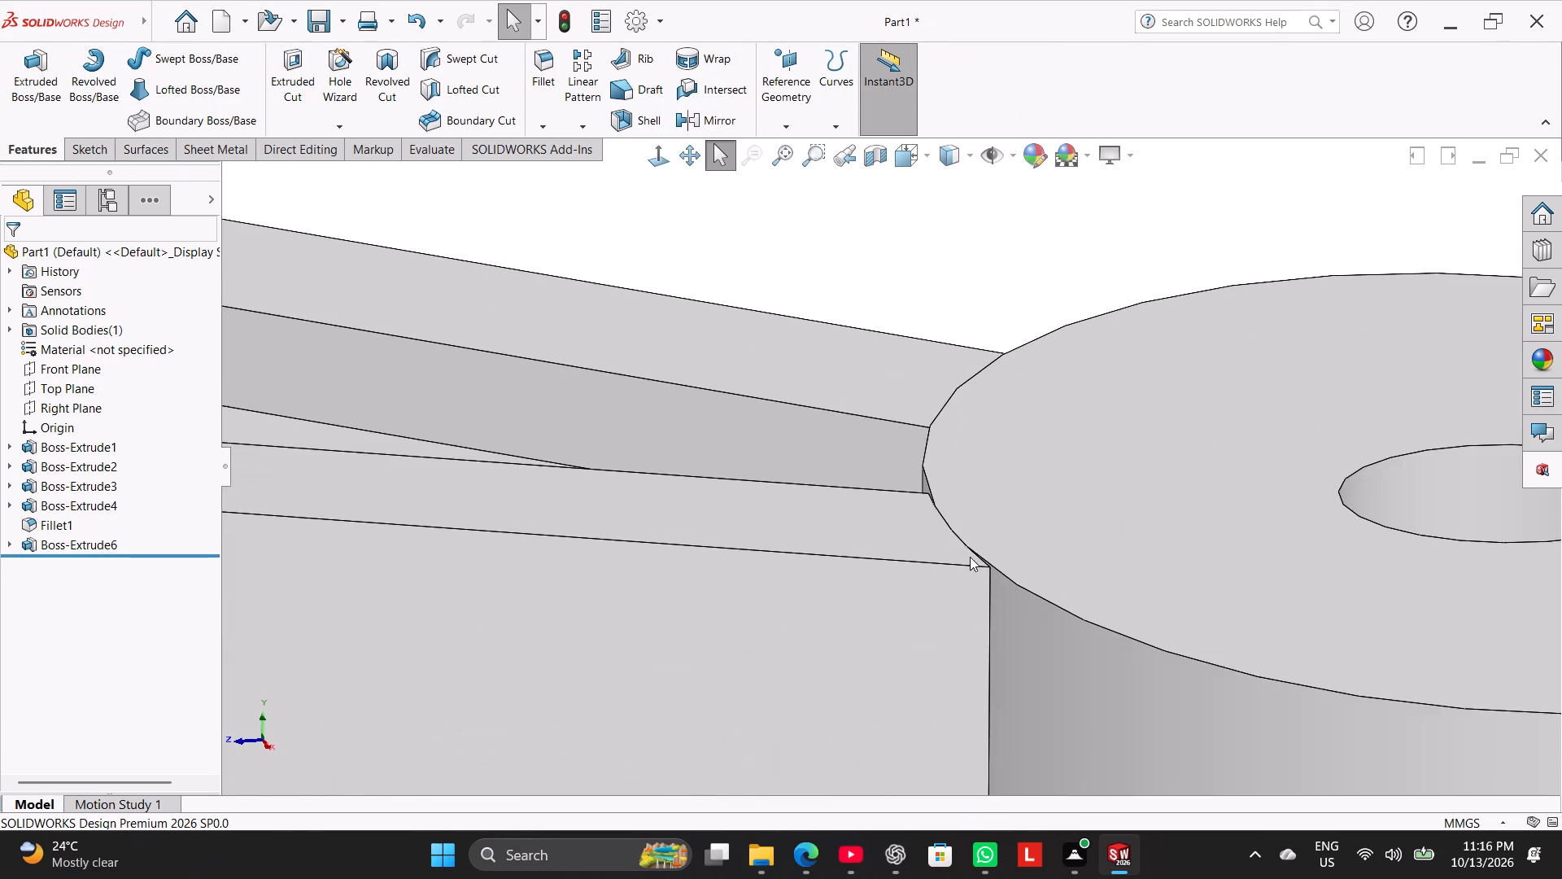
scroll(970, 557, "down", 6)
scroll(918, 497, "up", 7)
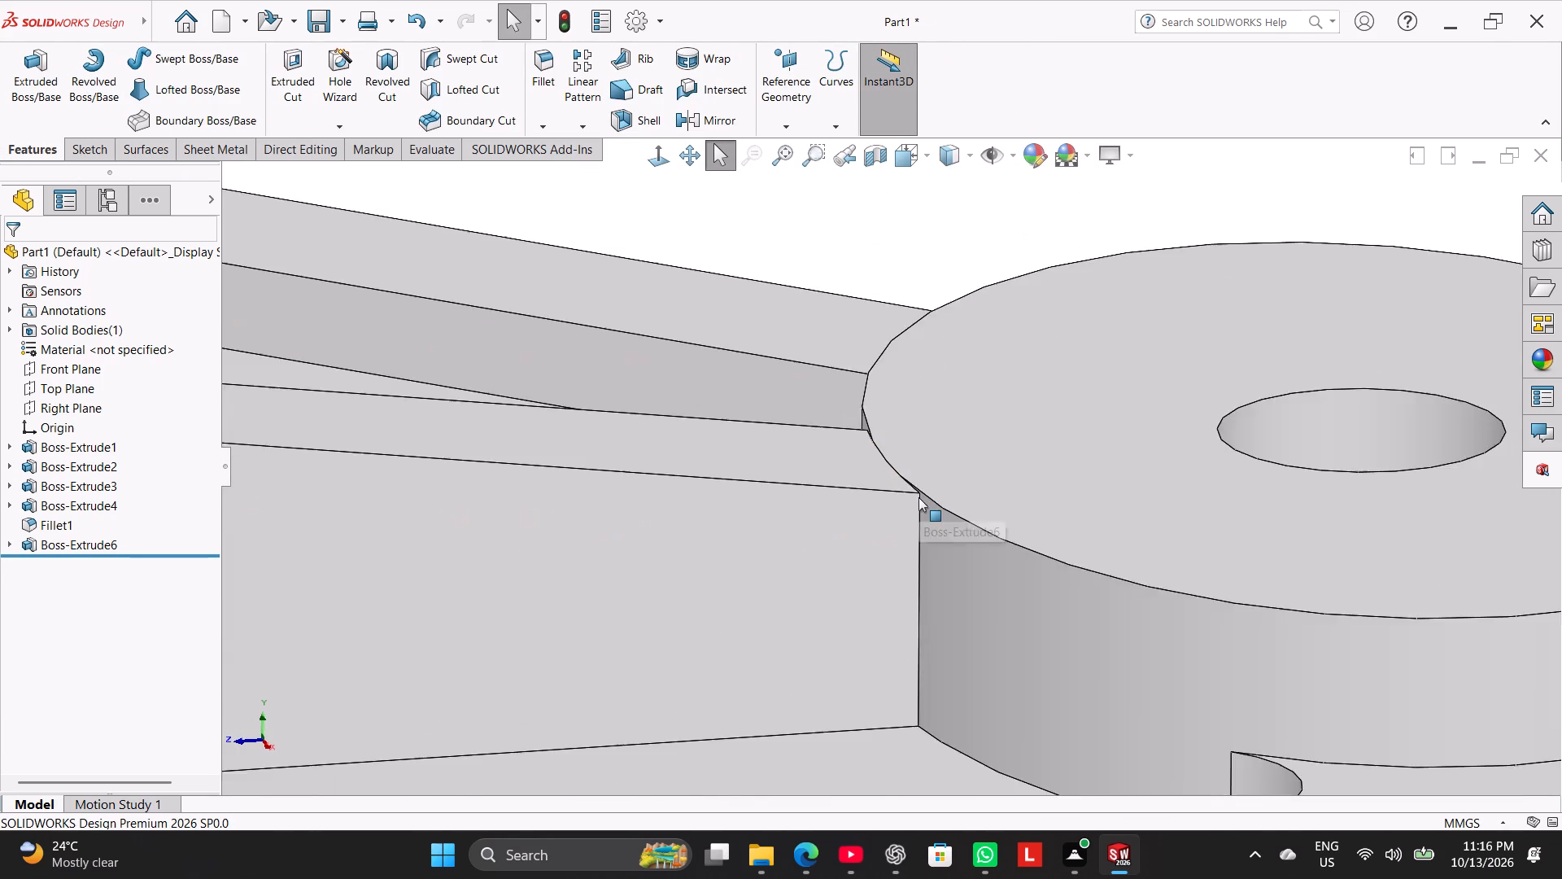
scroll(918, 497, "up", 10)
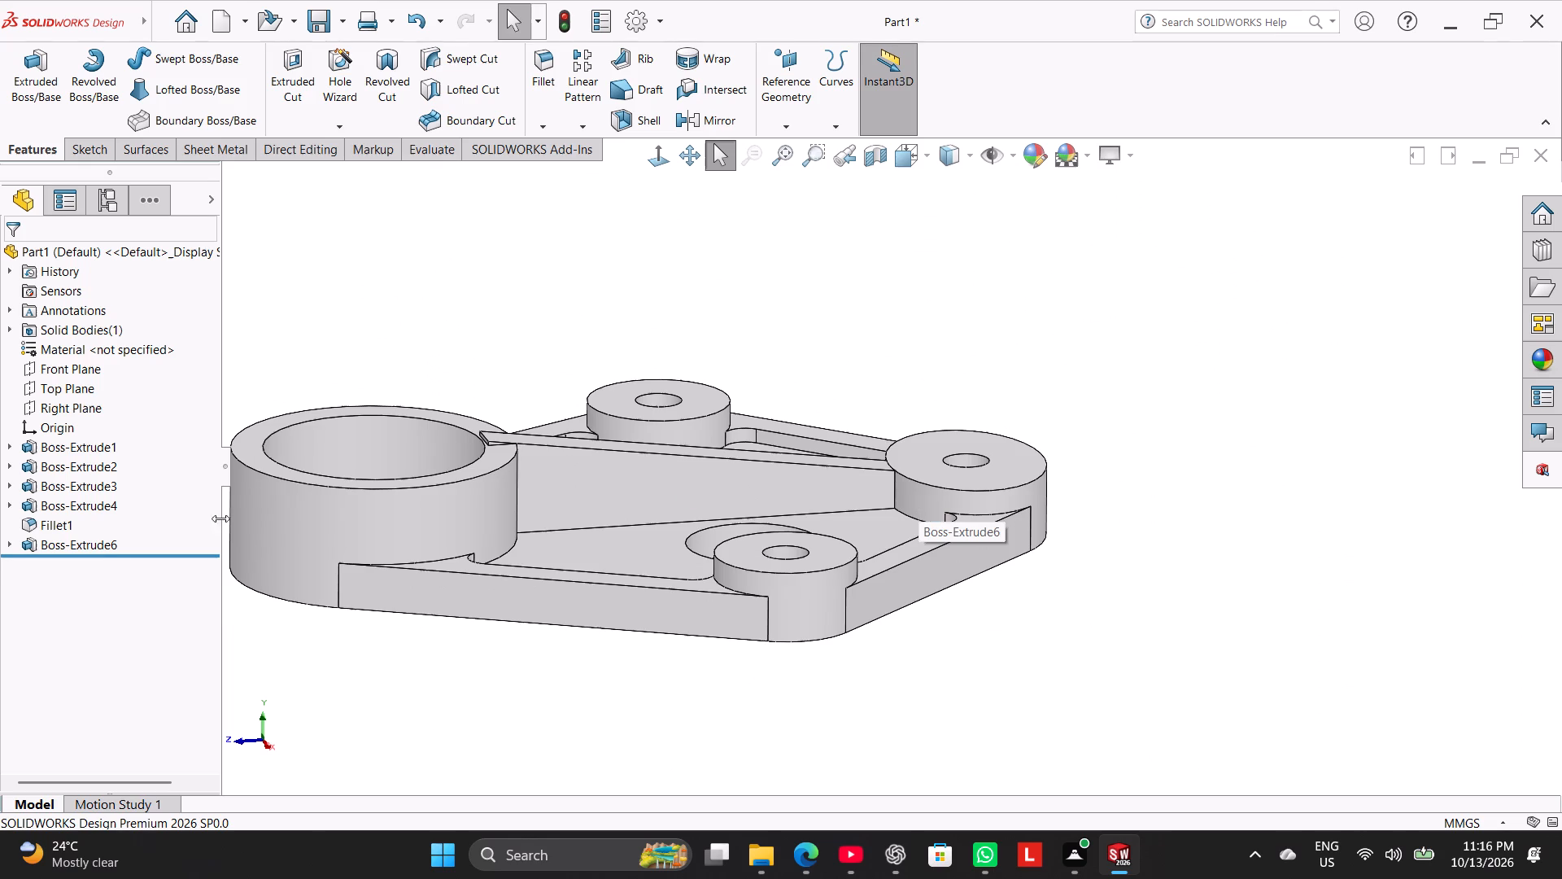
Reopen the web sketch and delete the coincident relation between the sloped top line and the far boss's silhouette vertex.
right_click(101, 542)
left_click(144, 479)
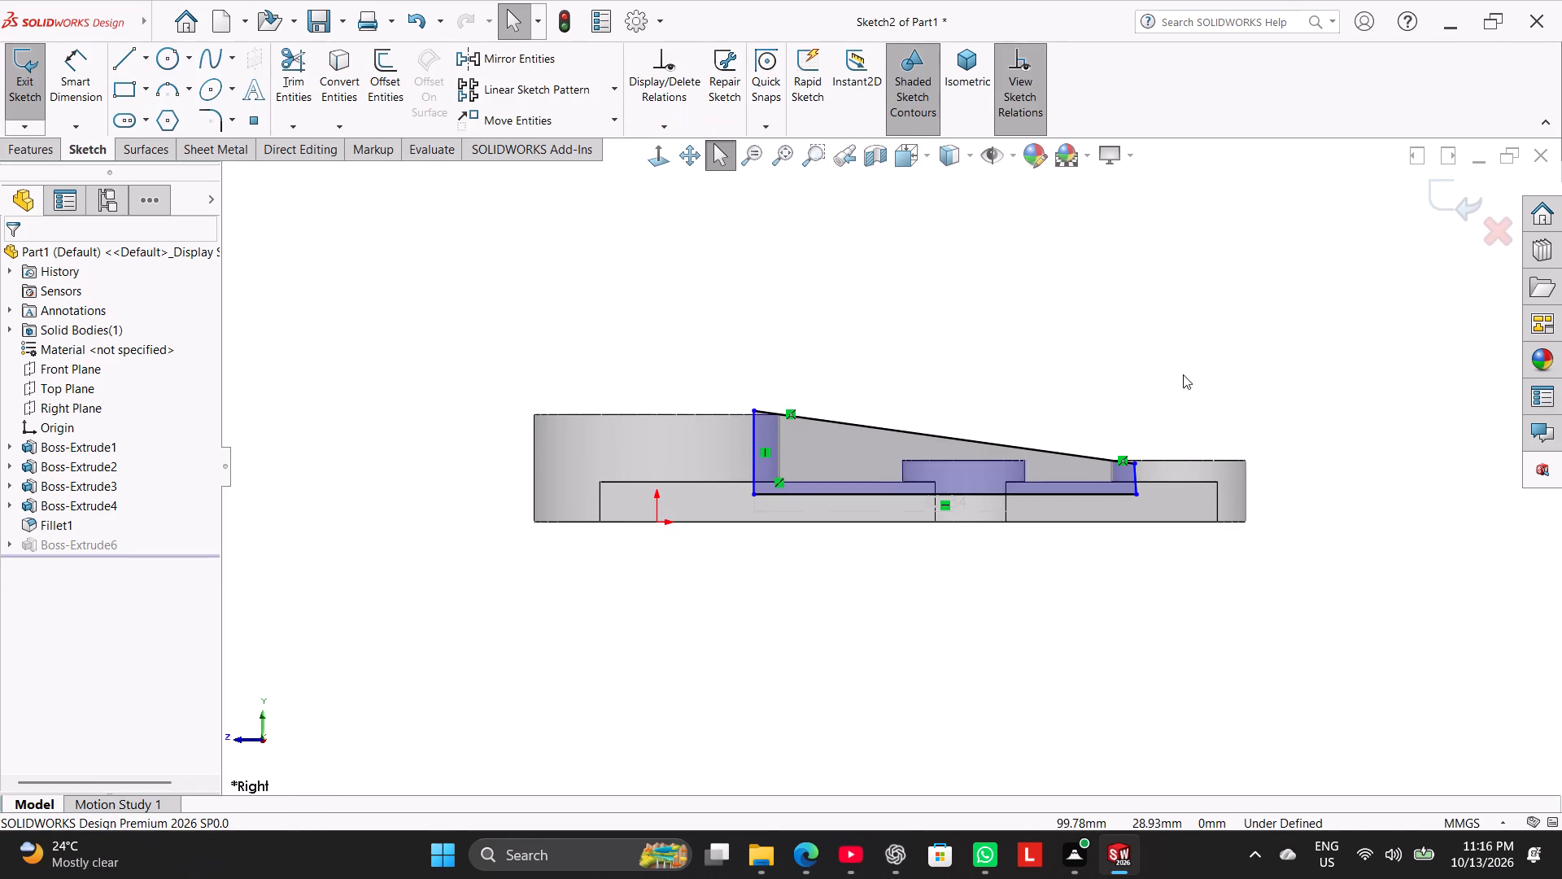
scroll(1145, 420, "down", 7)
scroll(993, 511, "down", 7)
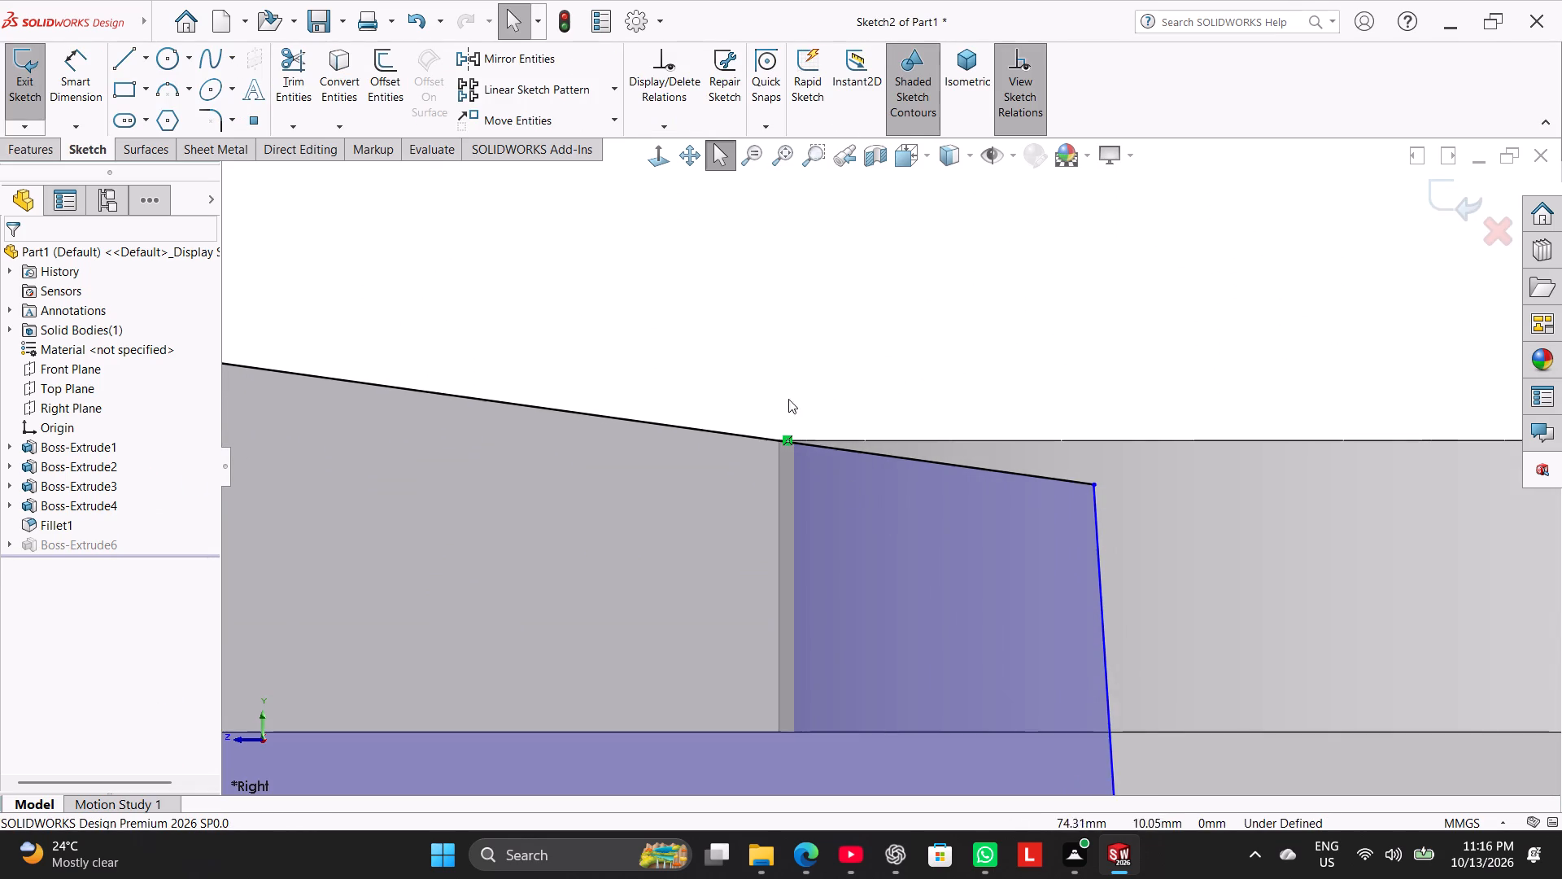
middle_click_drag(790, 389, 798, 374)
left_click(787, 348)
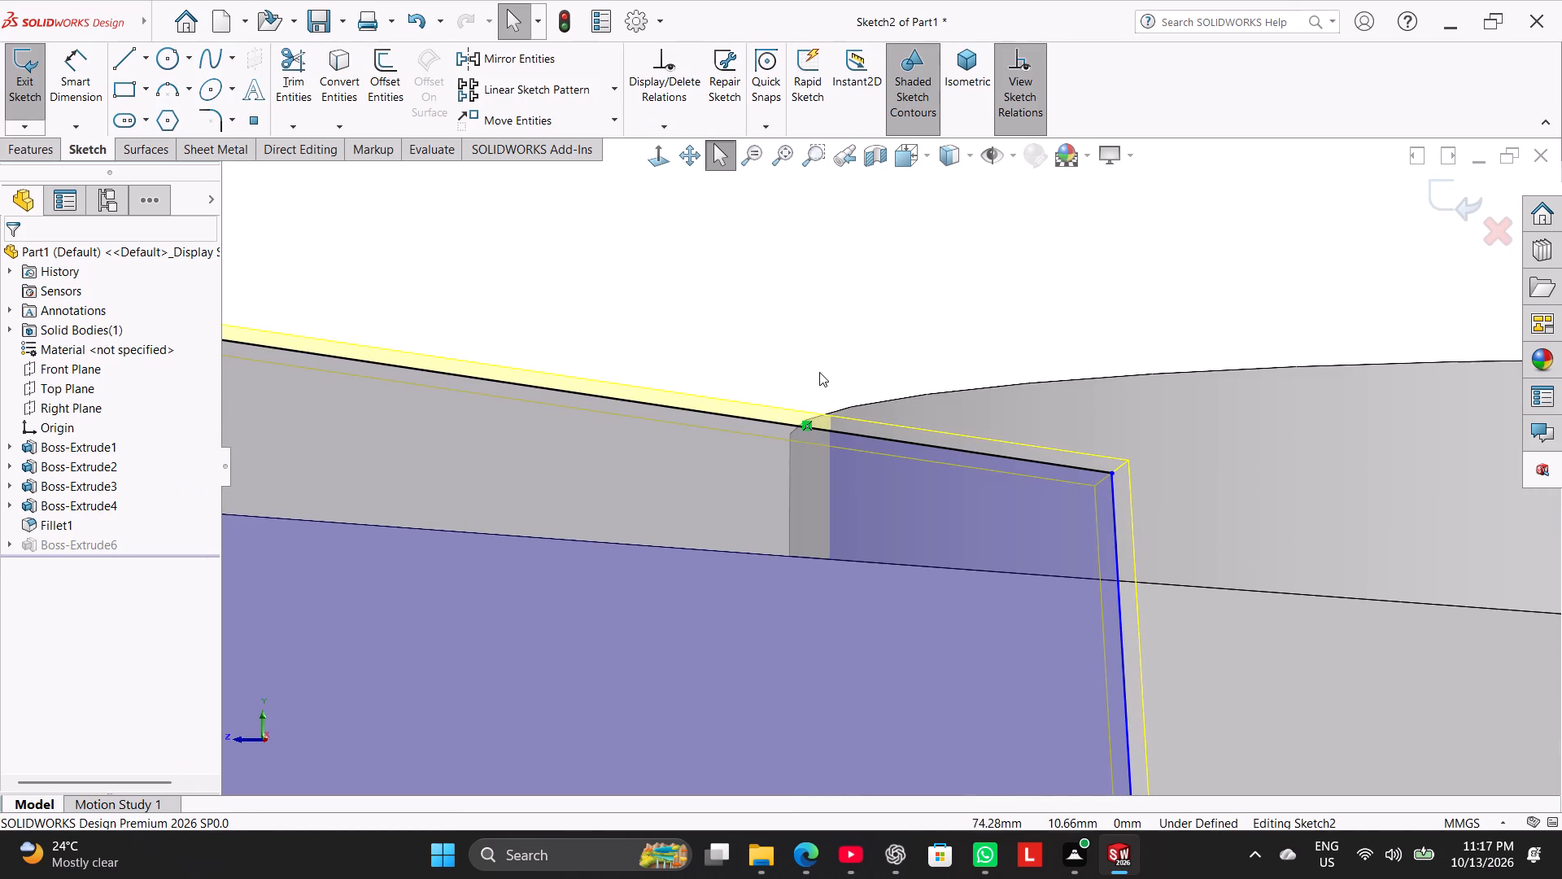
scroll(822, 379, "up", 4)
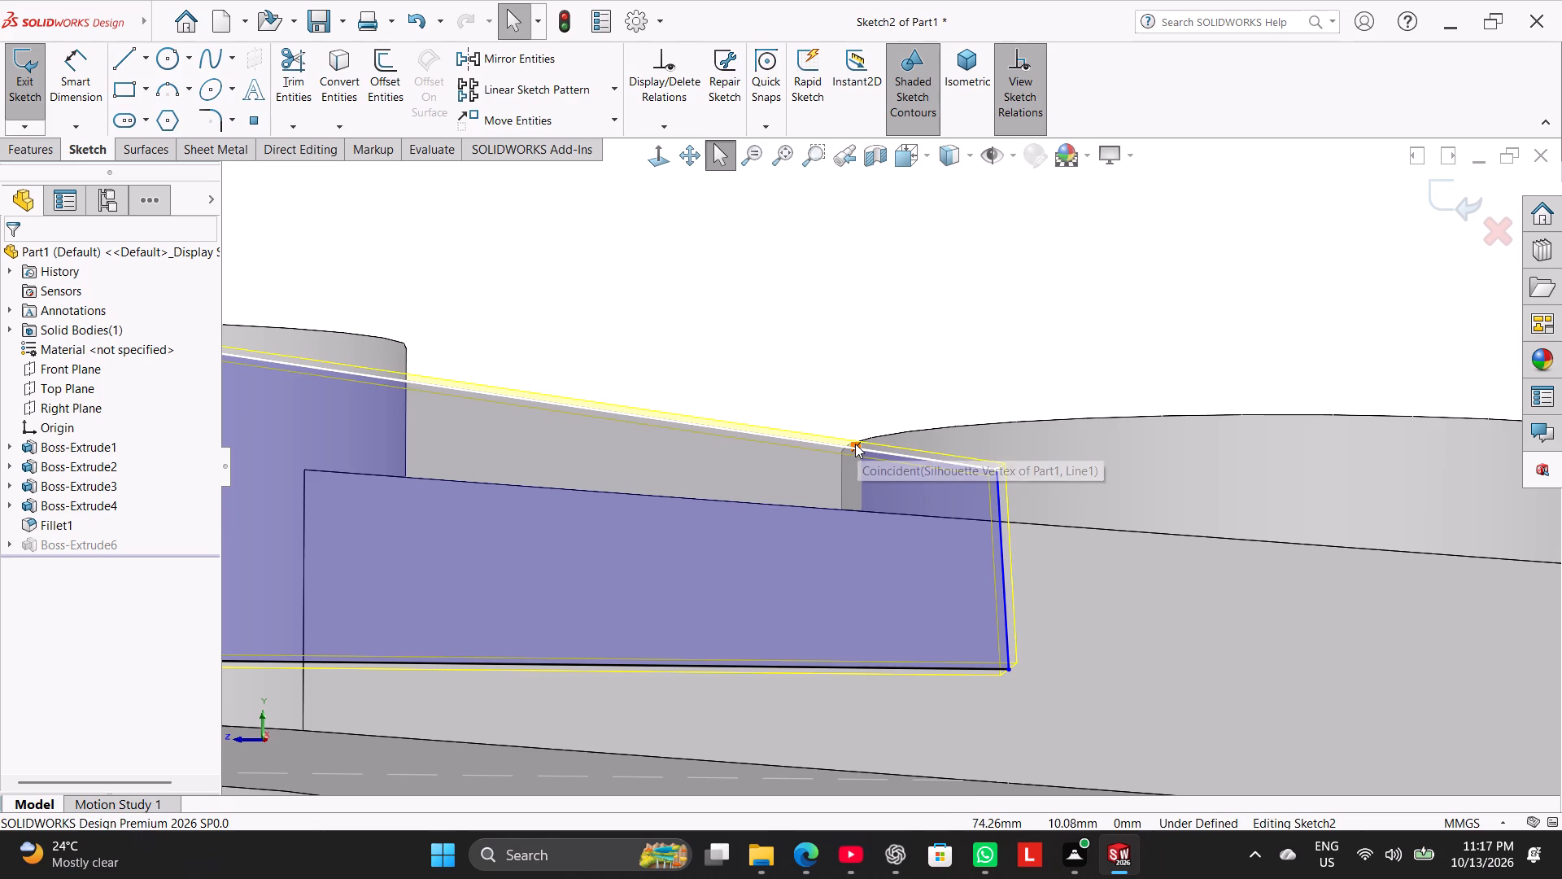
left_click(853, 409)
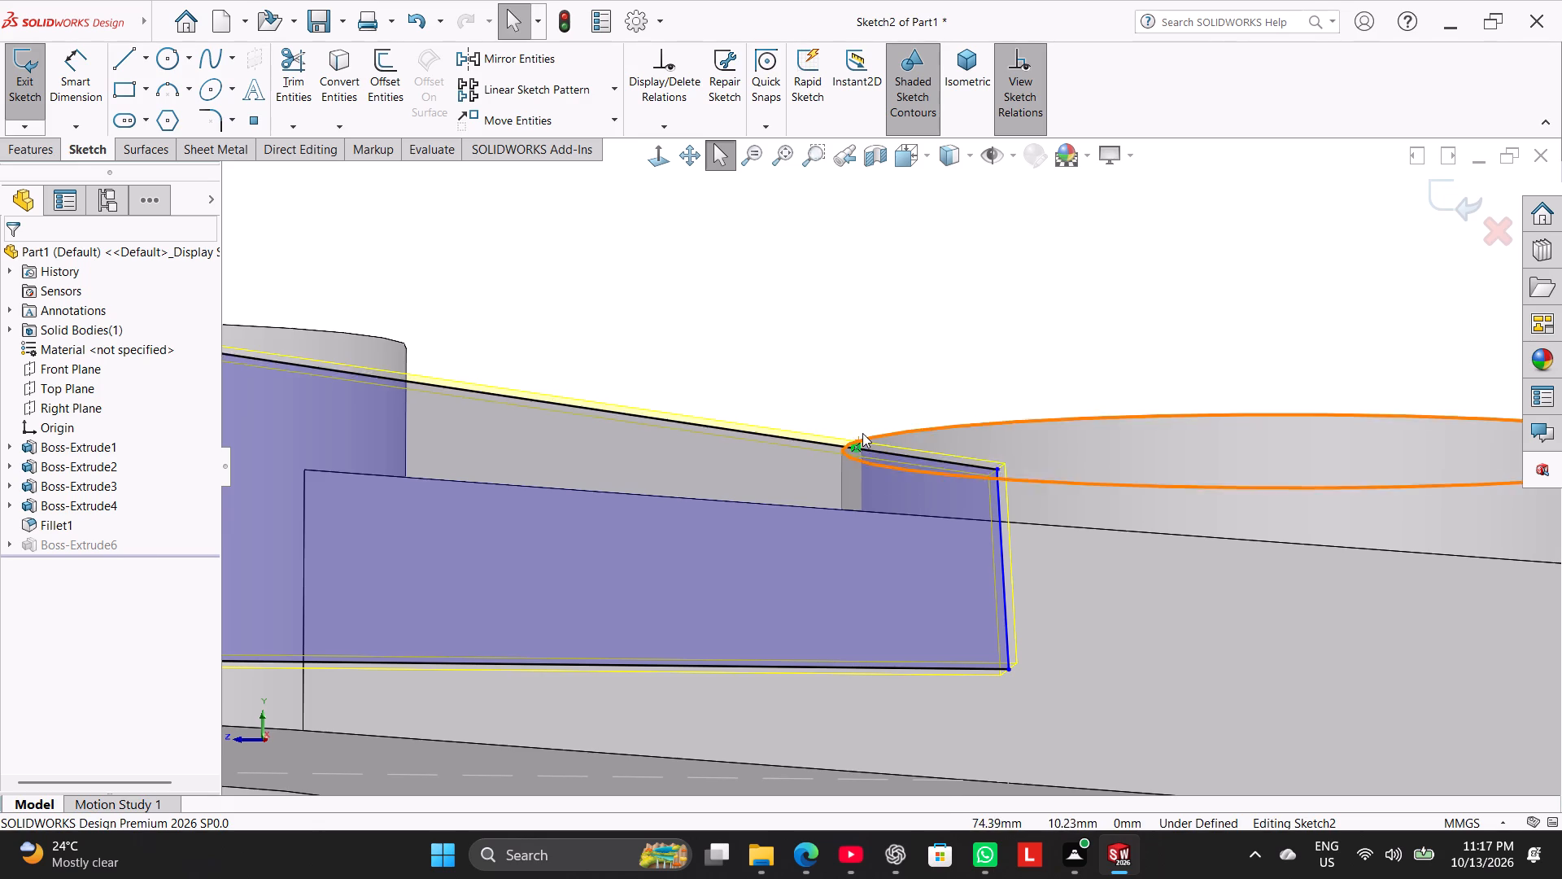
scroll(862, 433, "down", 5)
right_click(838, 475)
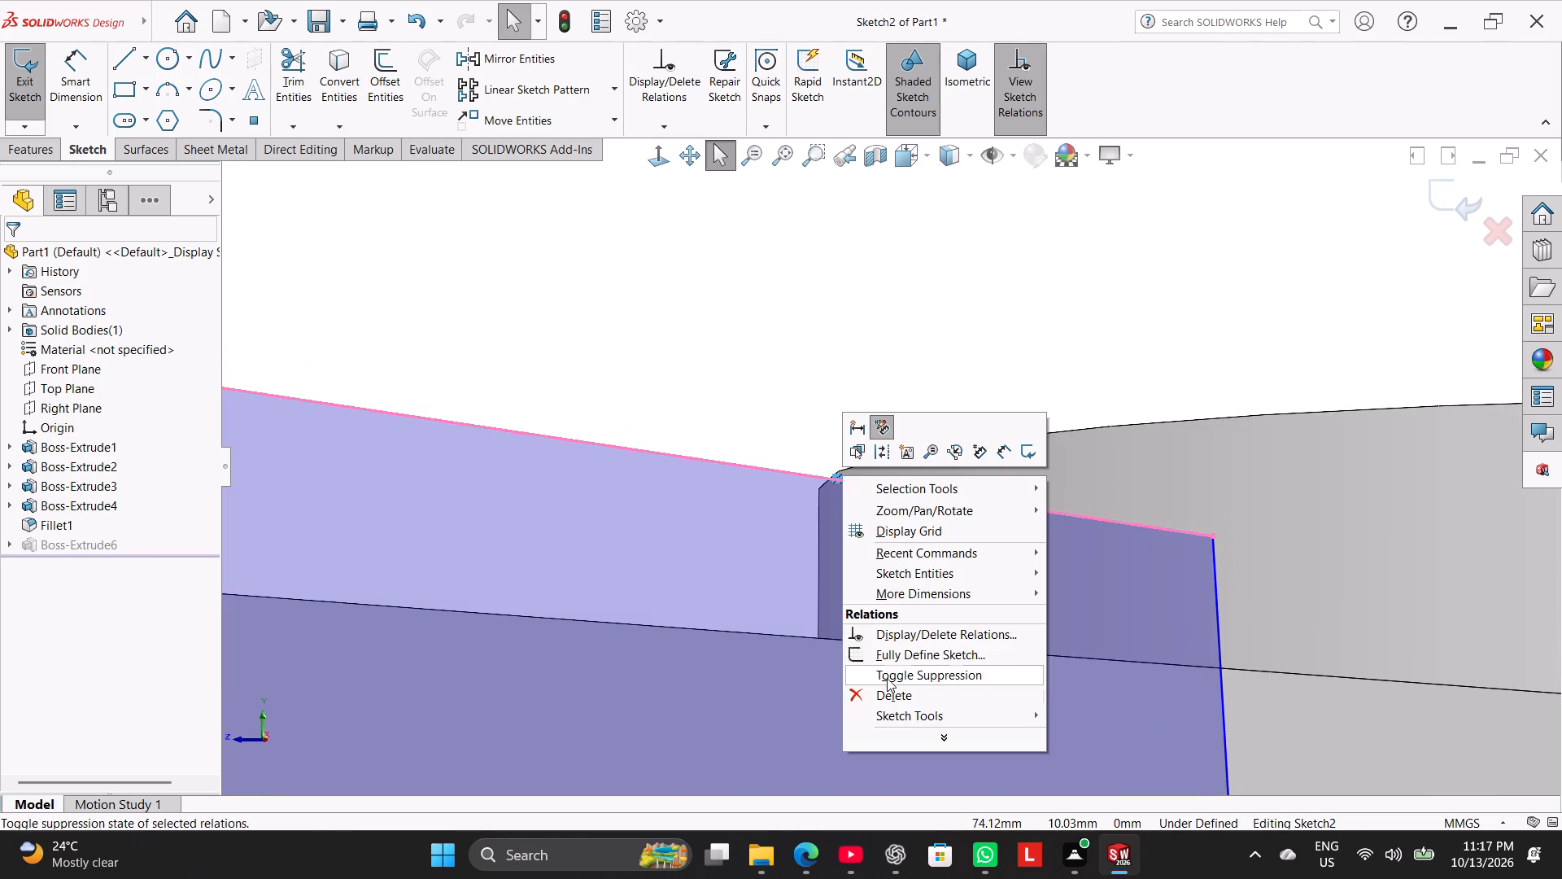
left_click(889, 698)
Move the sloped top line's endpoint inside the far boss slightly upward.
left_click(822, 423)
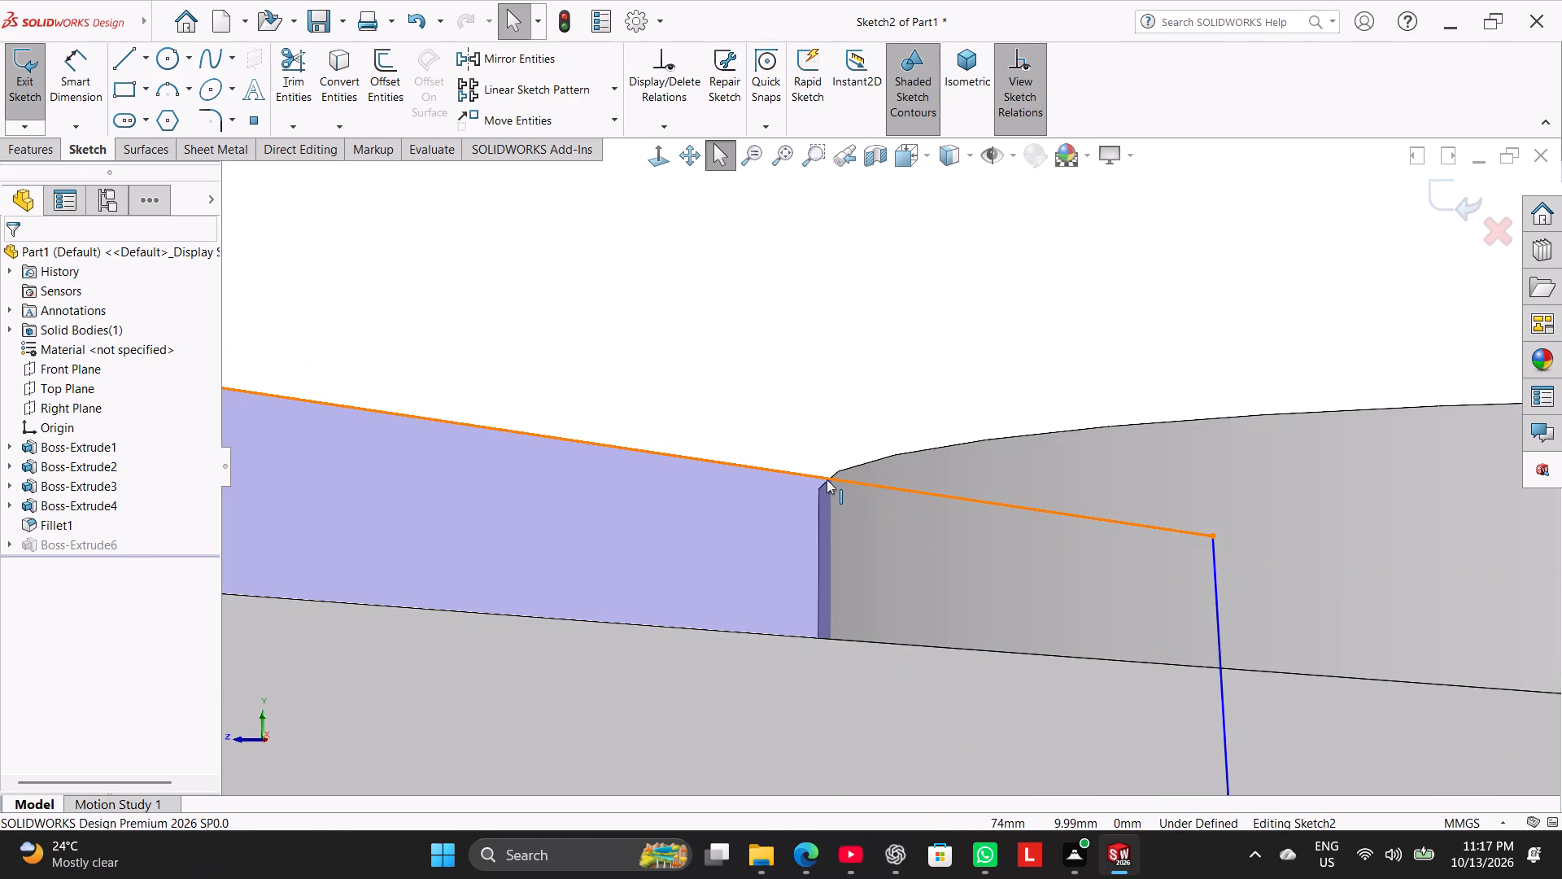
left_click_drag(827, 479, 839, 426)
left_click(795, 372)
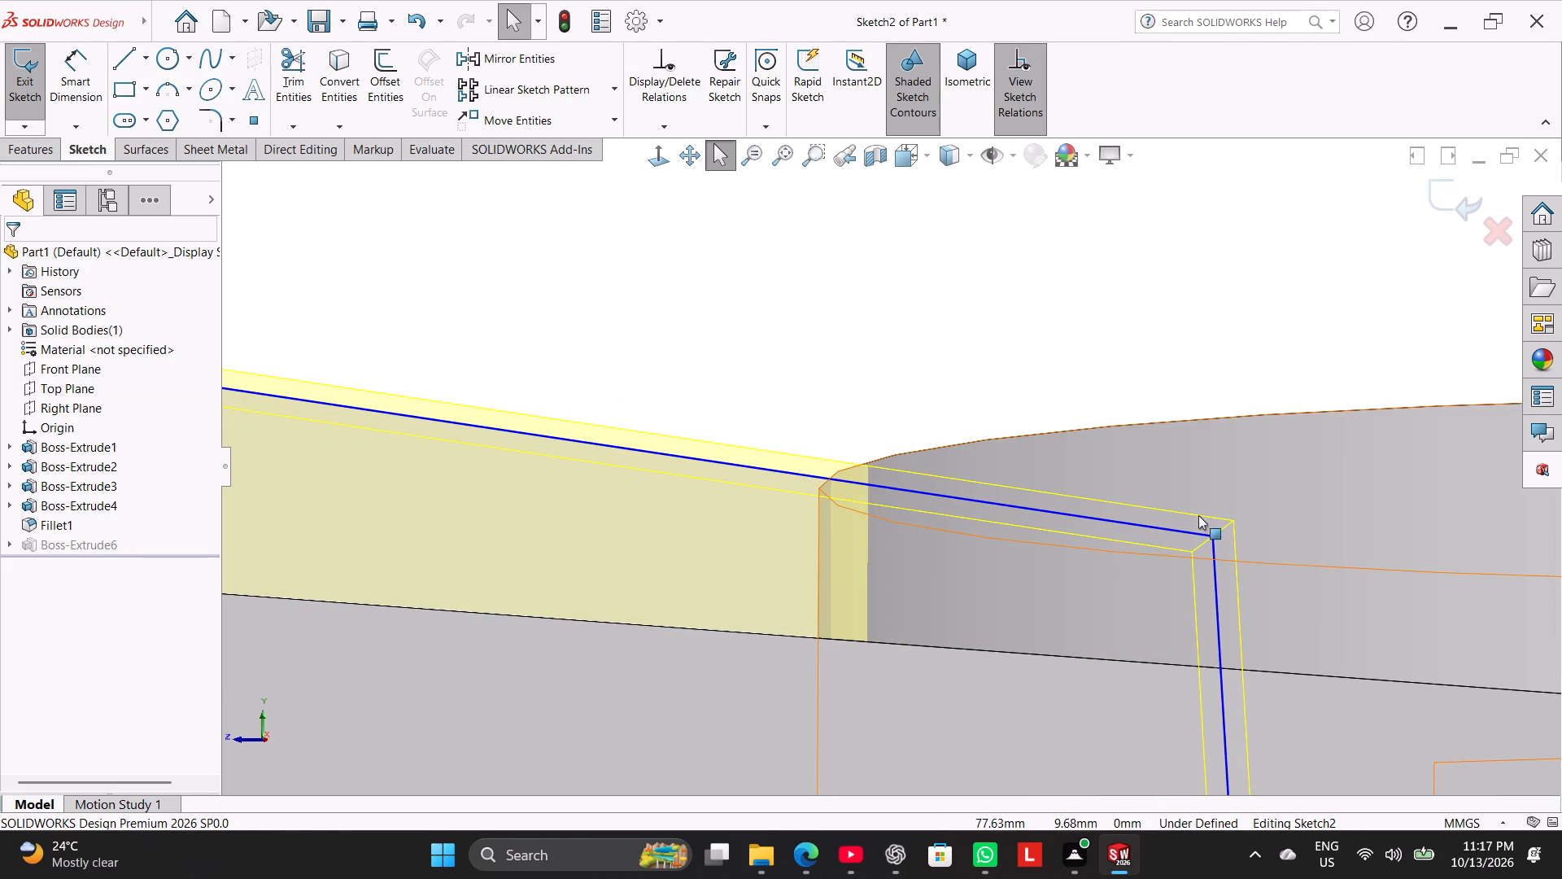
left_click_drag(1211, 536, 1203, 569)
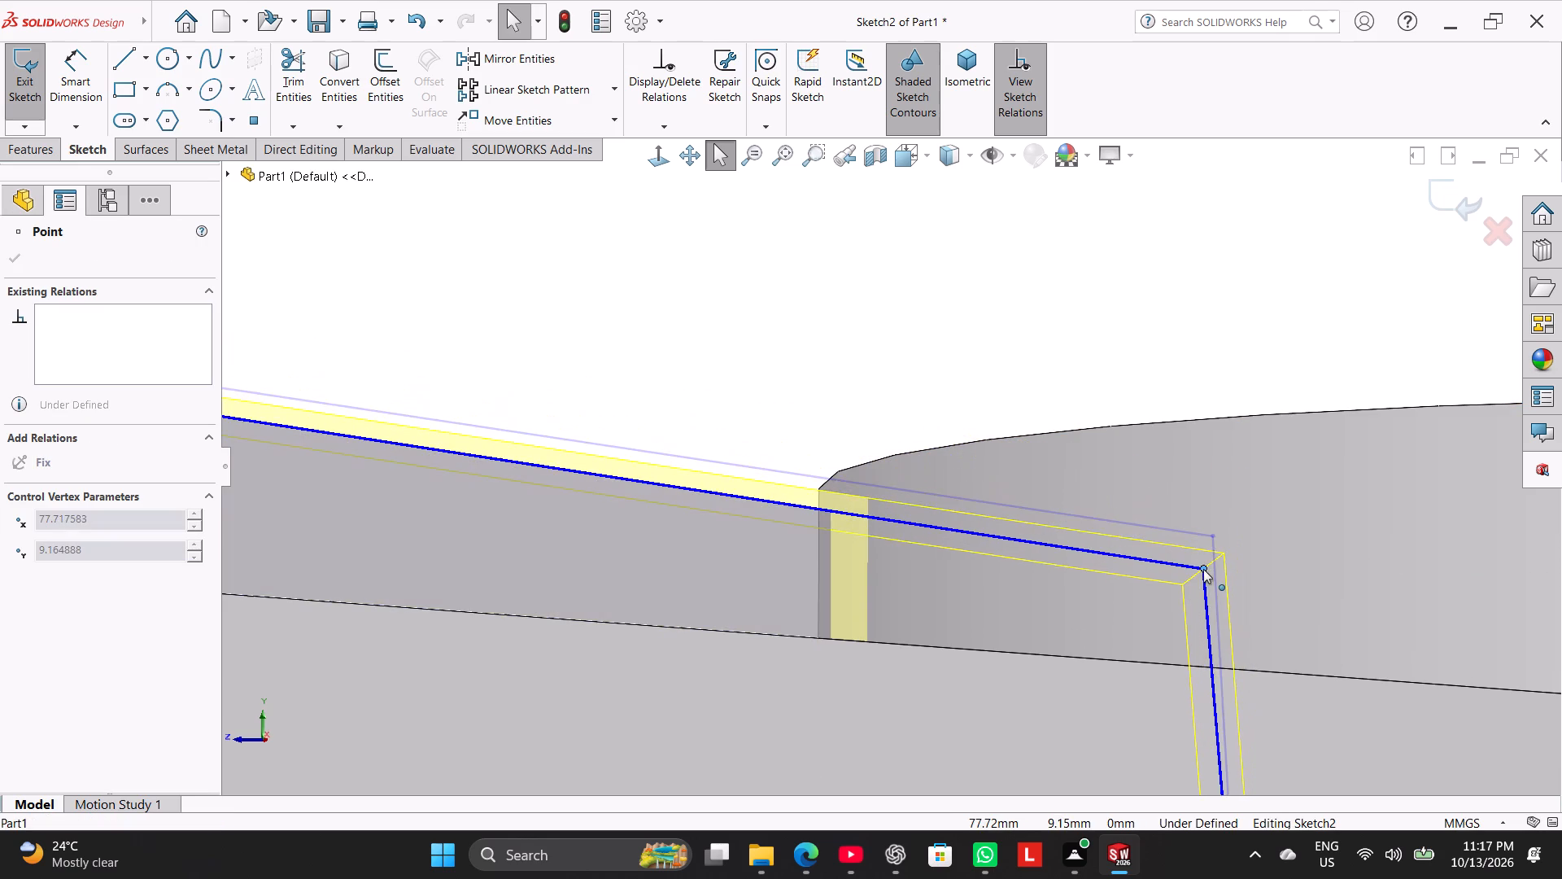
left_click_drag(1203, 569, 1221, 522)
left_click(791, 393)
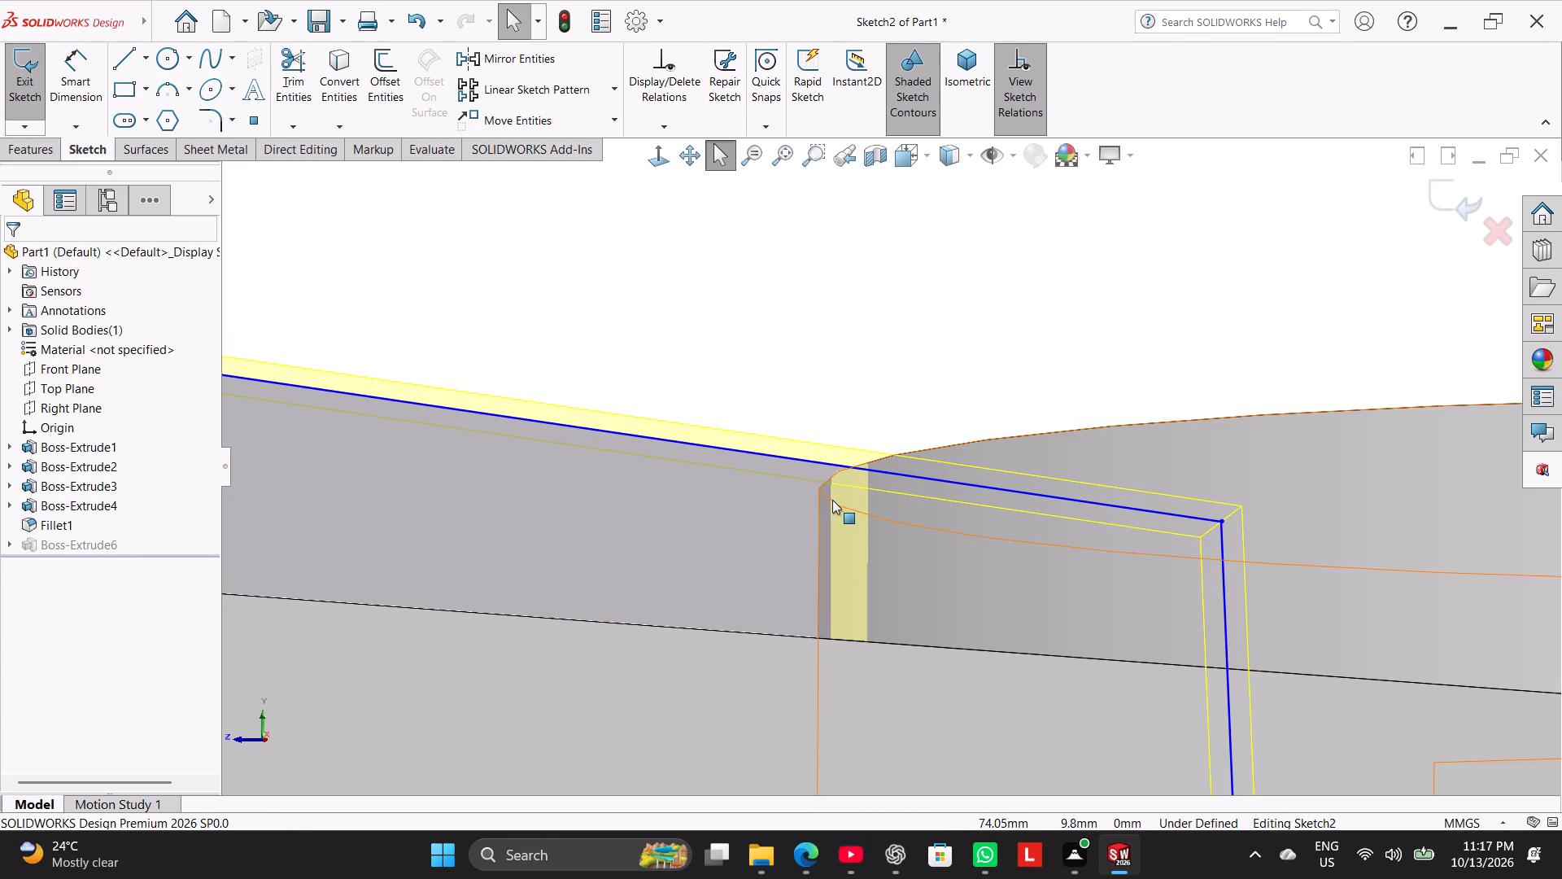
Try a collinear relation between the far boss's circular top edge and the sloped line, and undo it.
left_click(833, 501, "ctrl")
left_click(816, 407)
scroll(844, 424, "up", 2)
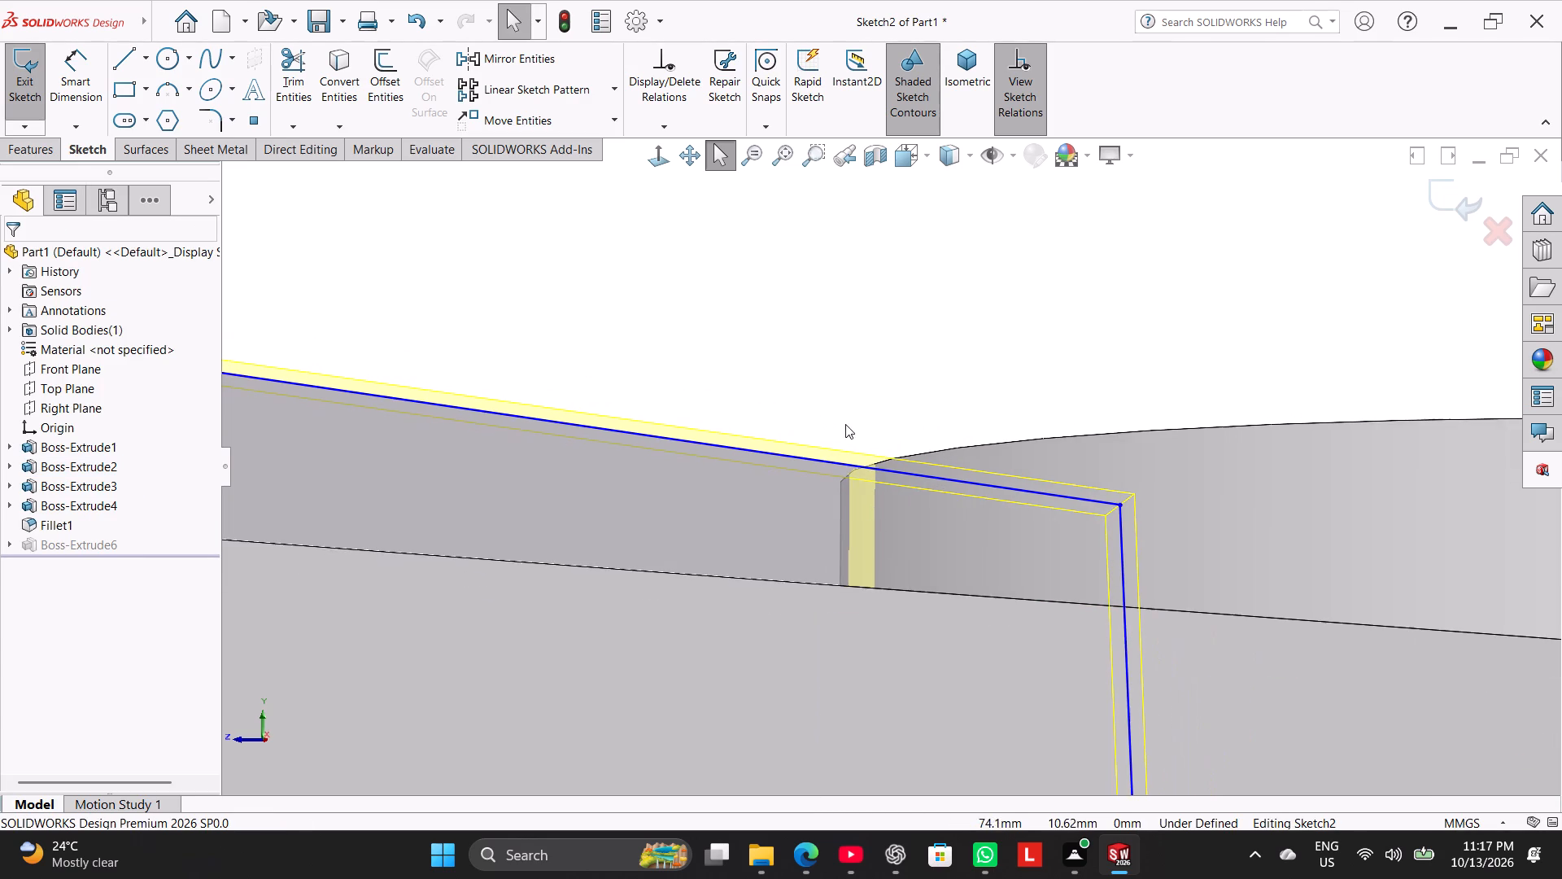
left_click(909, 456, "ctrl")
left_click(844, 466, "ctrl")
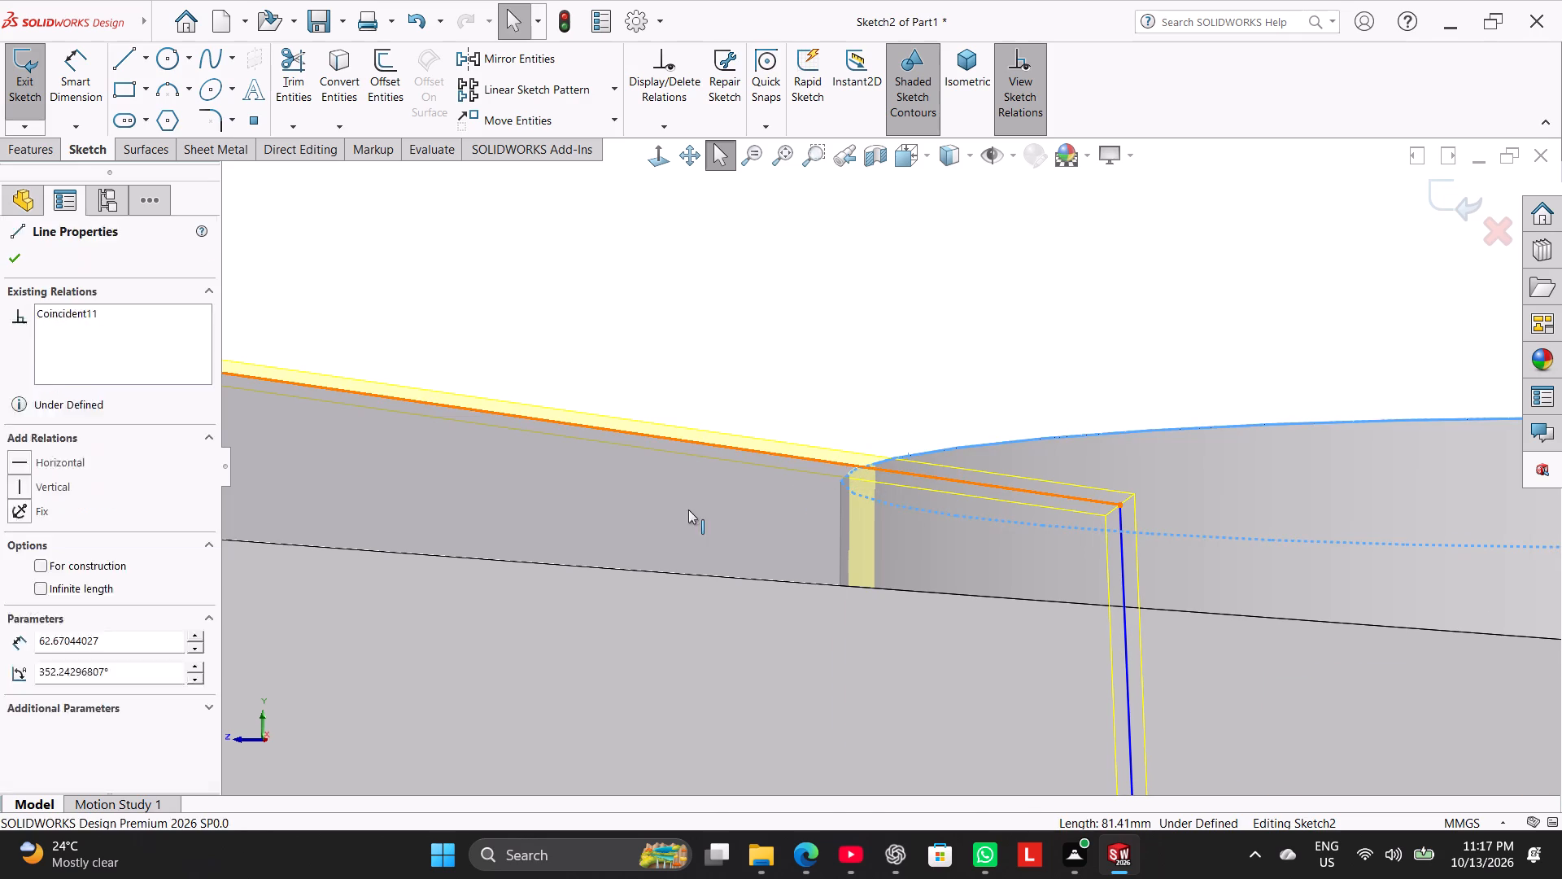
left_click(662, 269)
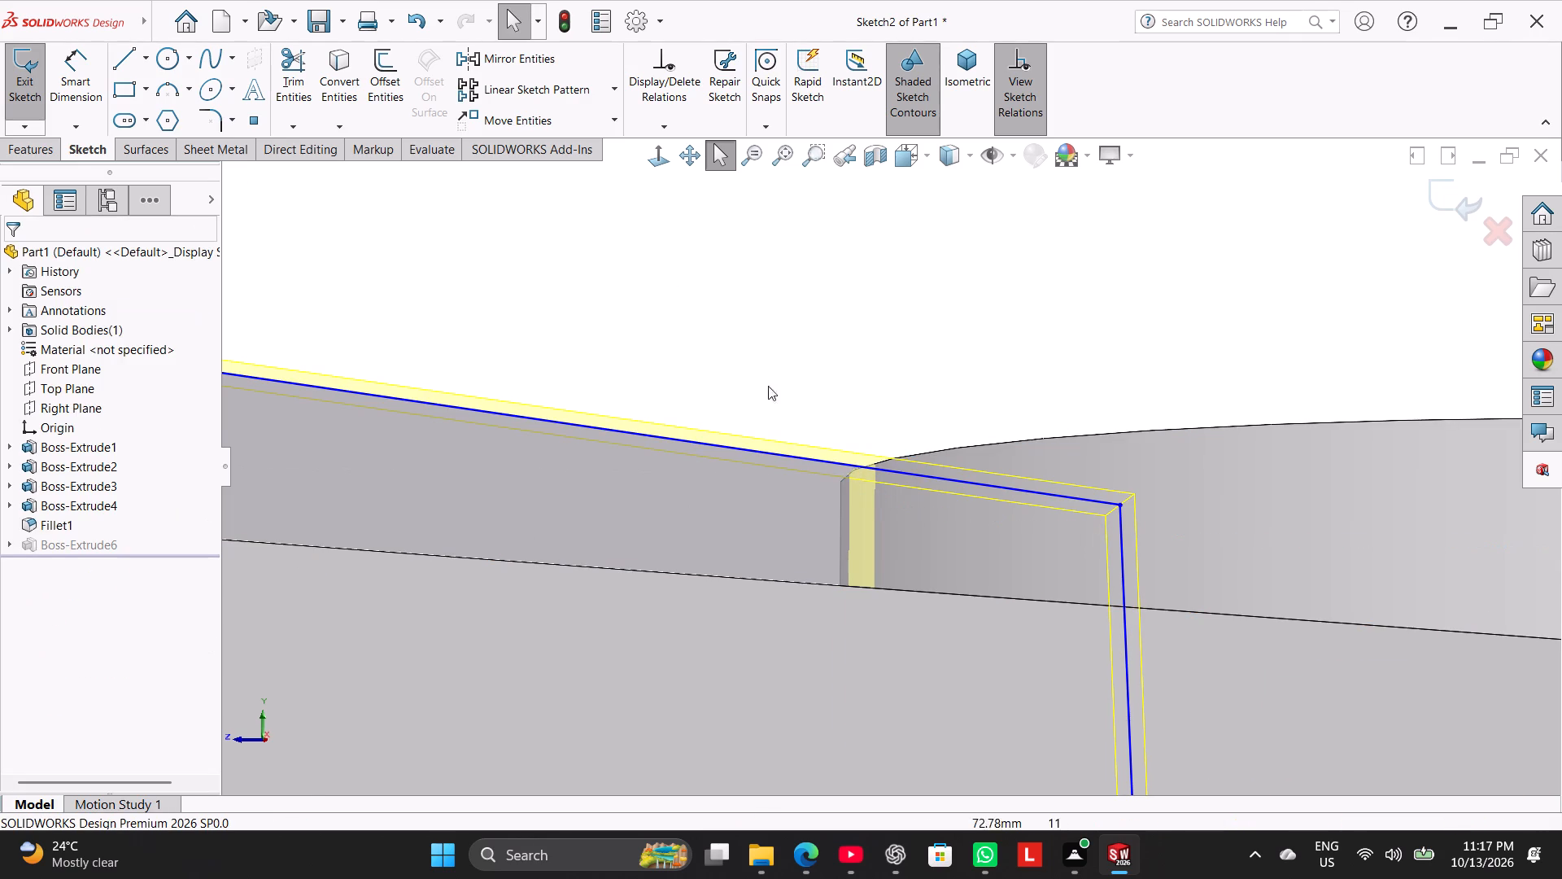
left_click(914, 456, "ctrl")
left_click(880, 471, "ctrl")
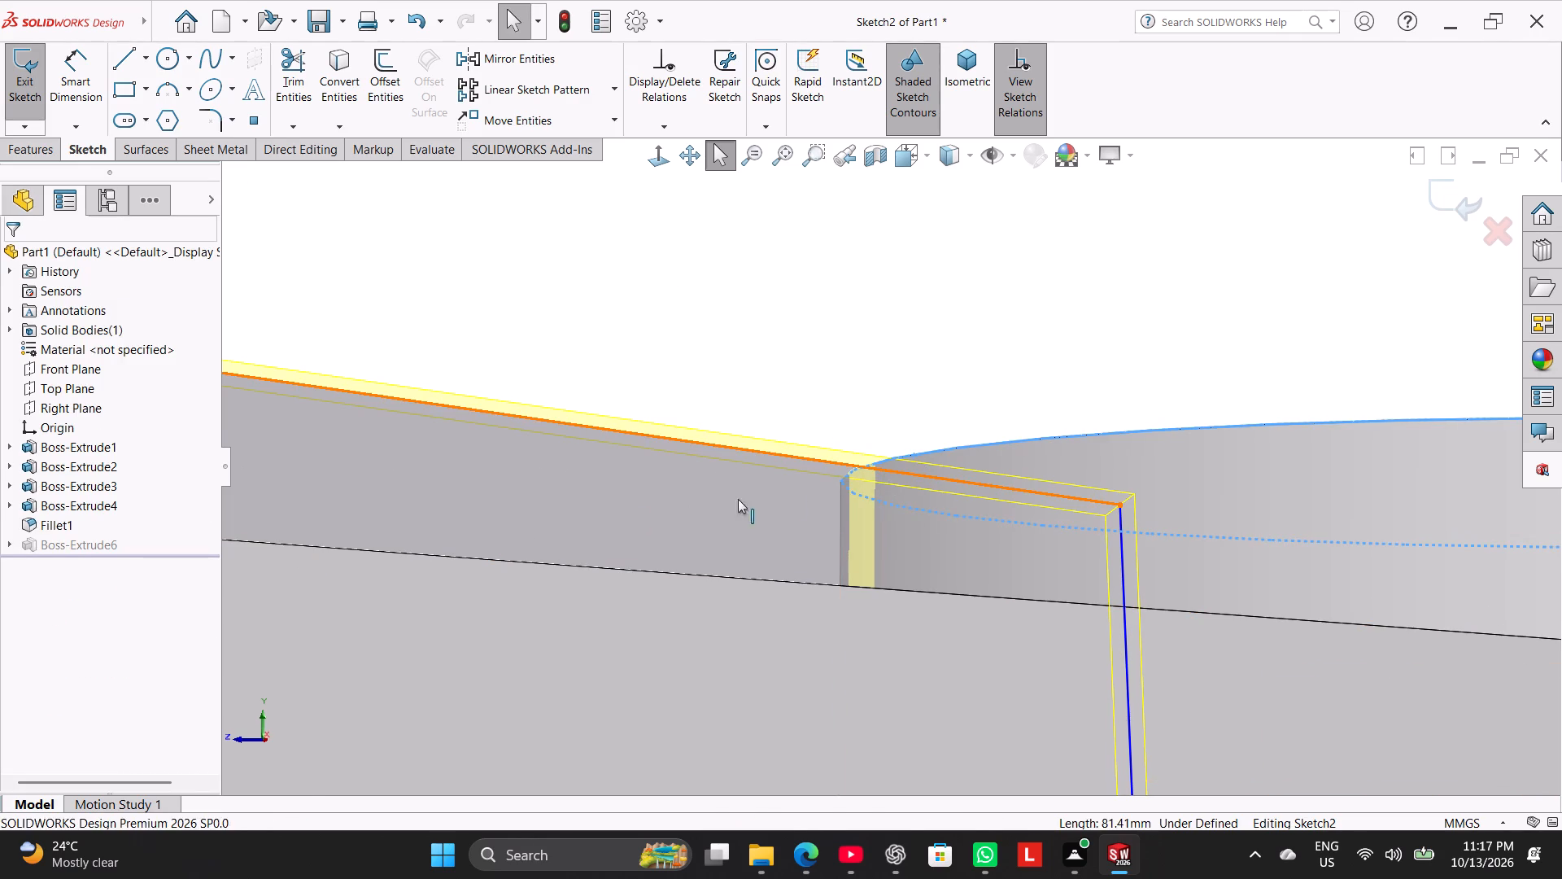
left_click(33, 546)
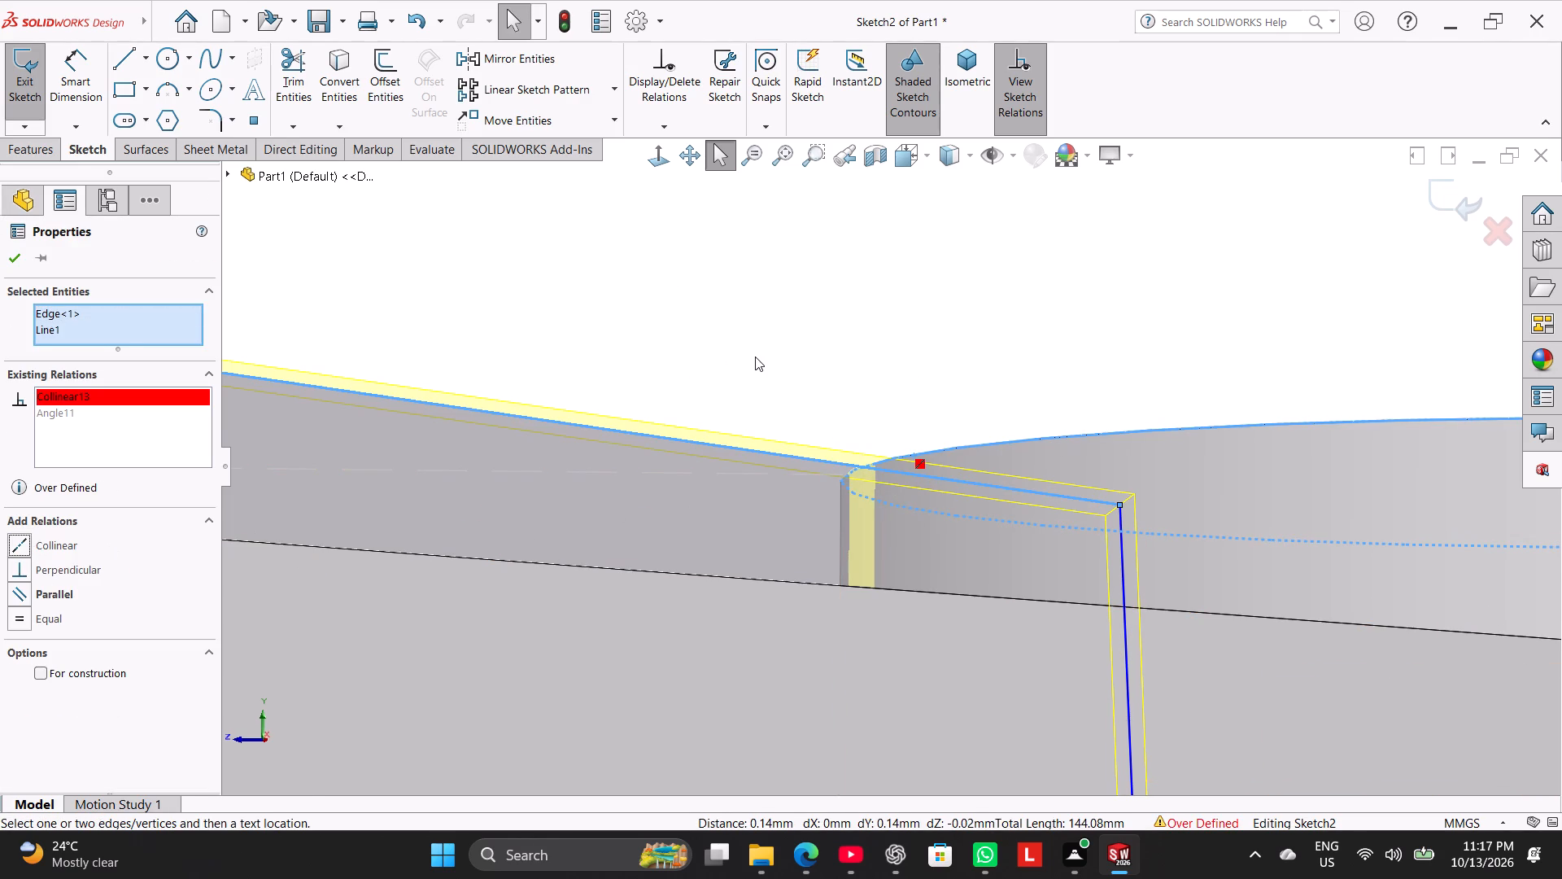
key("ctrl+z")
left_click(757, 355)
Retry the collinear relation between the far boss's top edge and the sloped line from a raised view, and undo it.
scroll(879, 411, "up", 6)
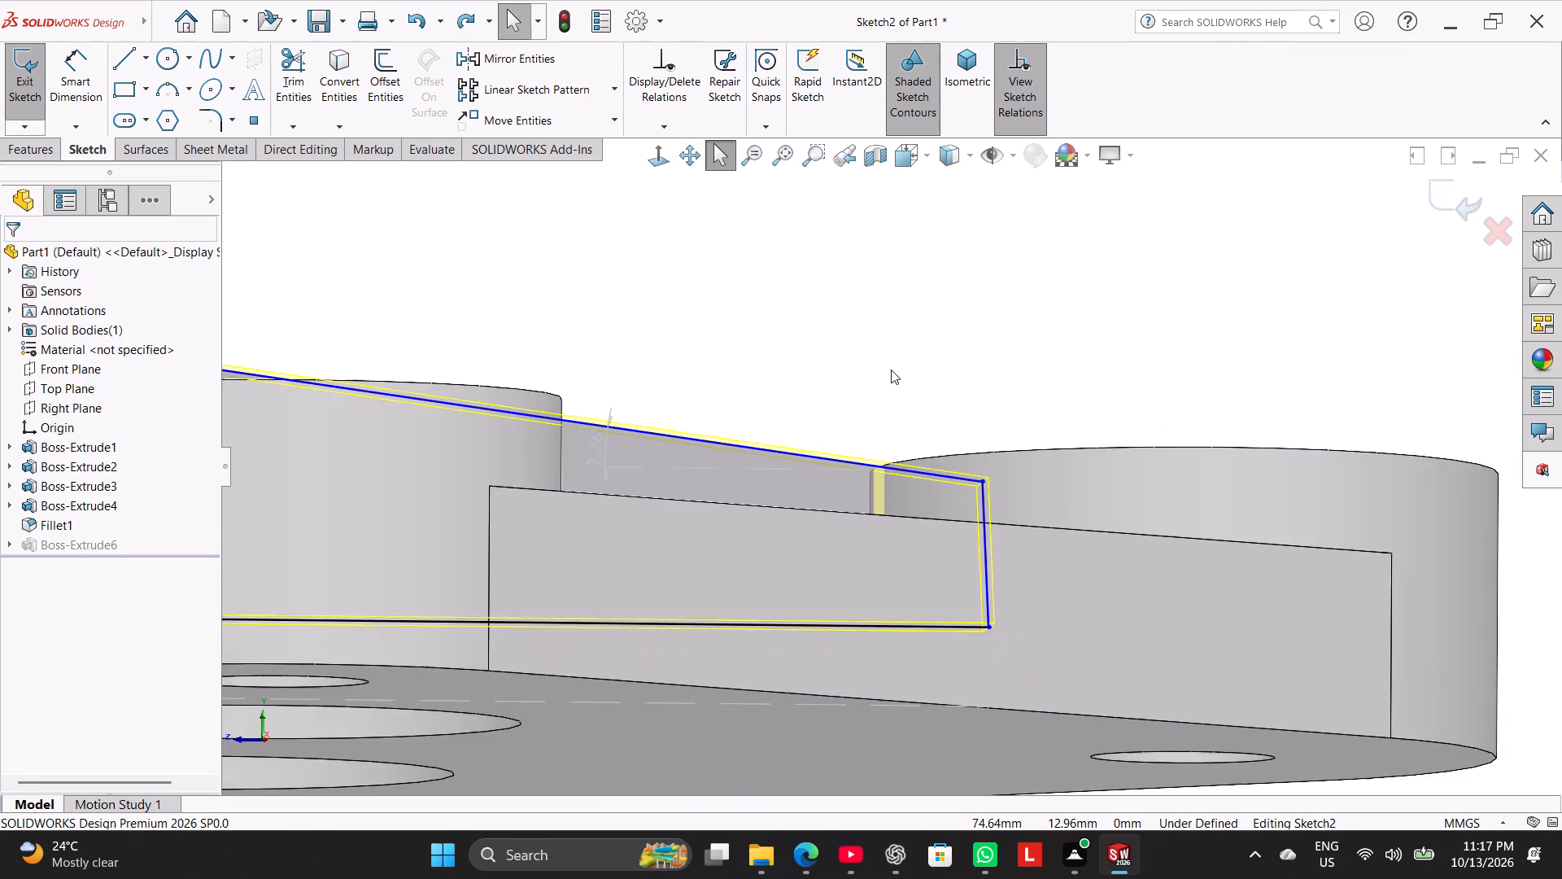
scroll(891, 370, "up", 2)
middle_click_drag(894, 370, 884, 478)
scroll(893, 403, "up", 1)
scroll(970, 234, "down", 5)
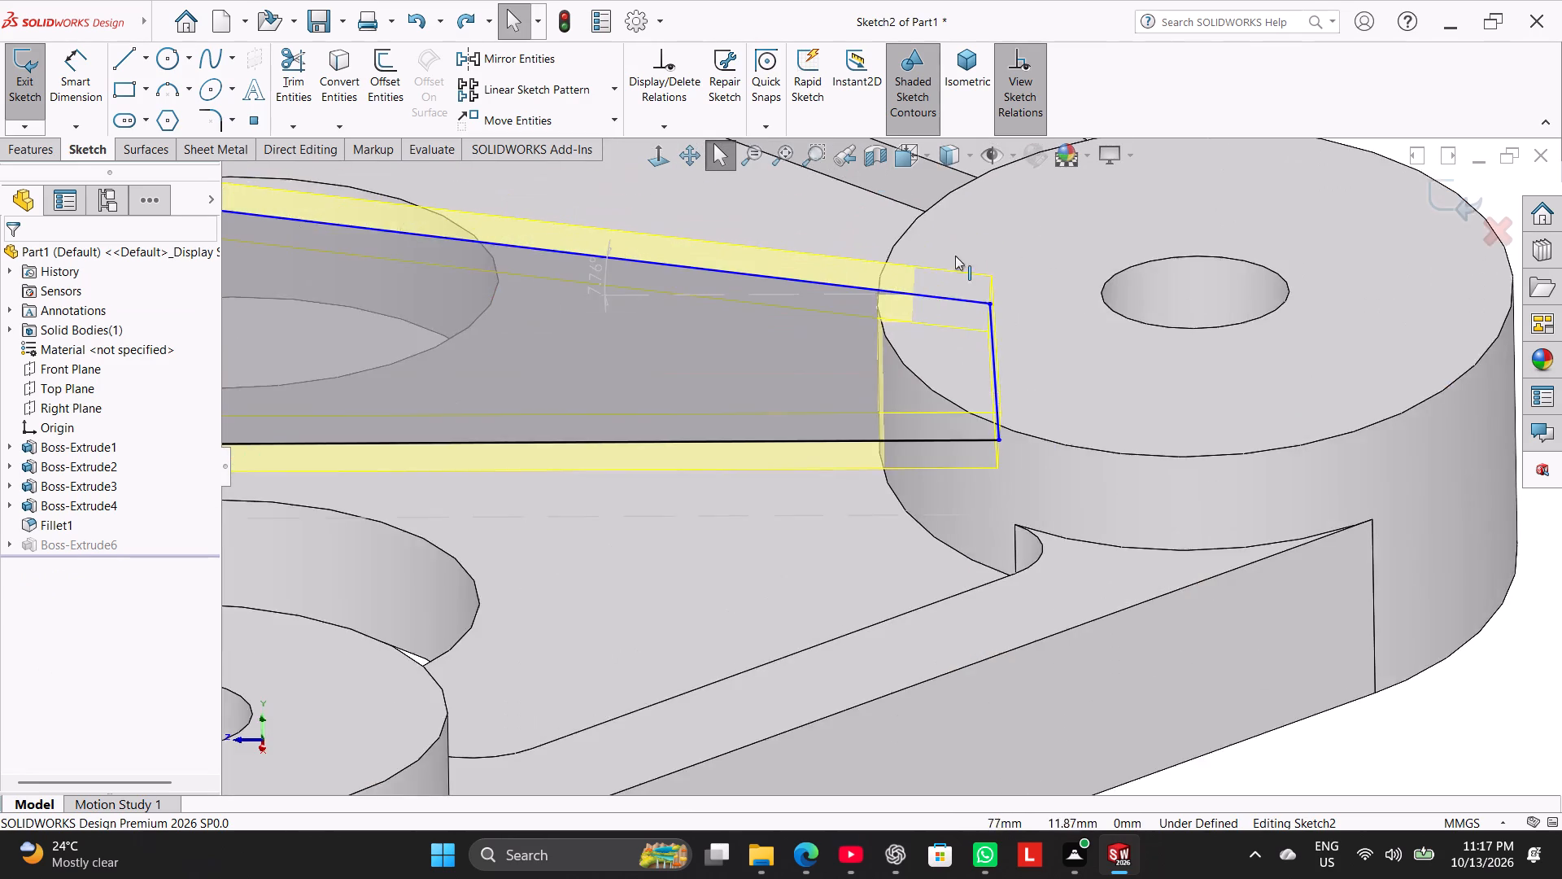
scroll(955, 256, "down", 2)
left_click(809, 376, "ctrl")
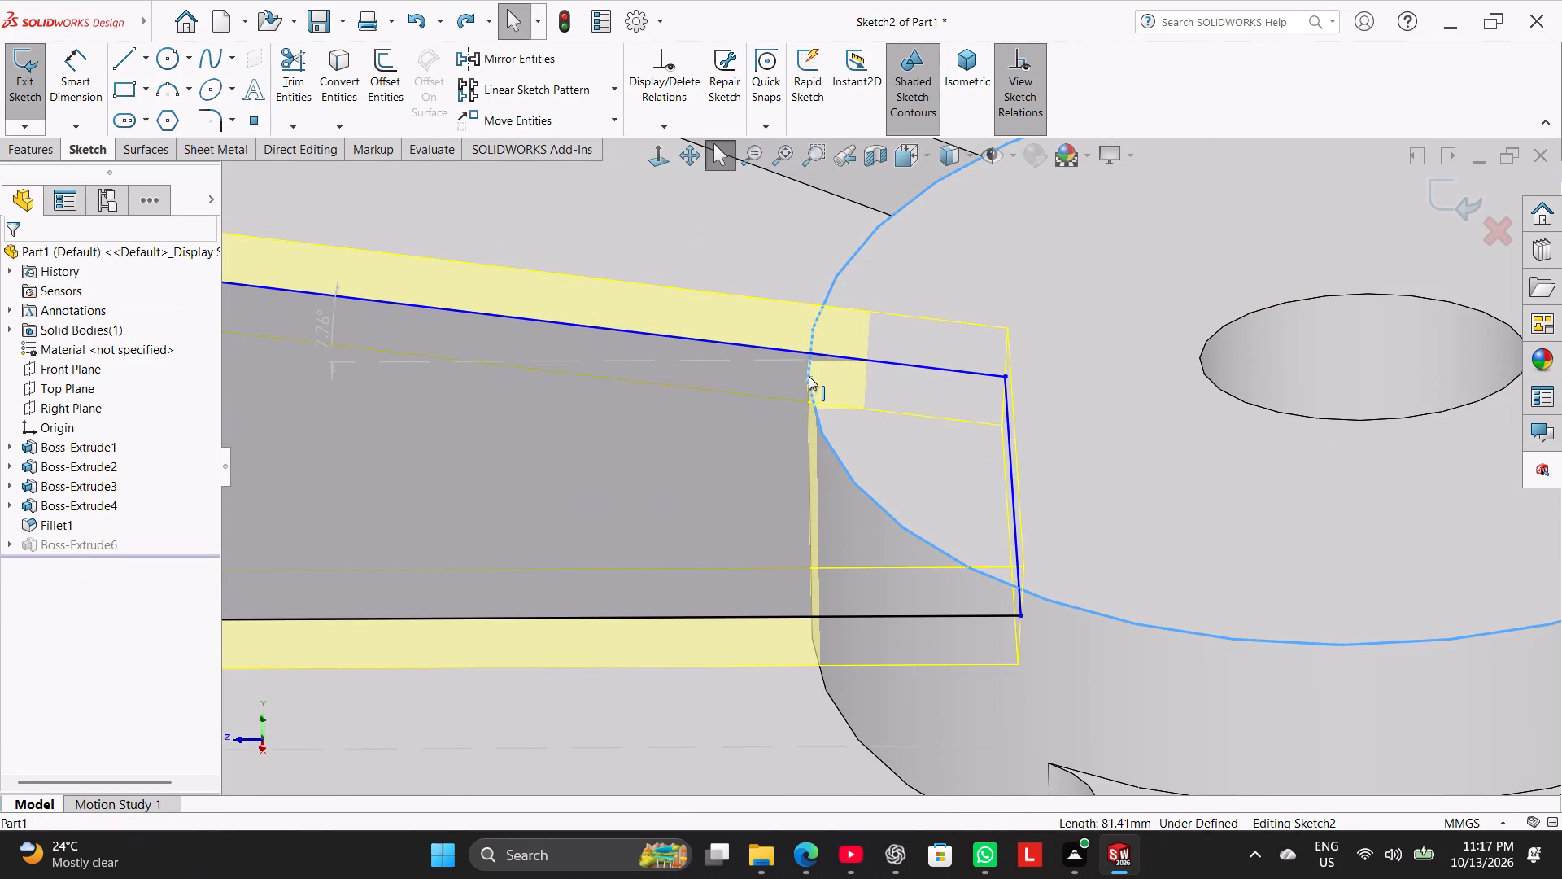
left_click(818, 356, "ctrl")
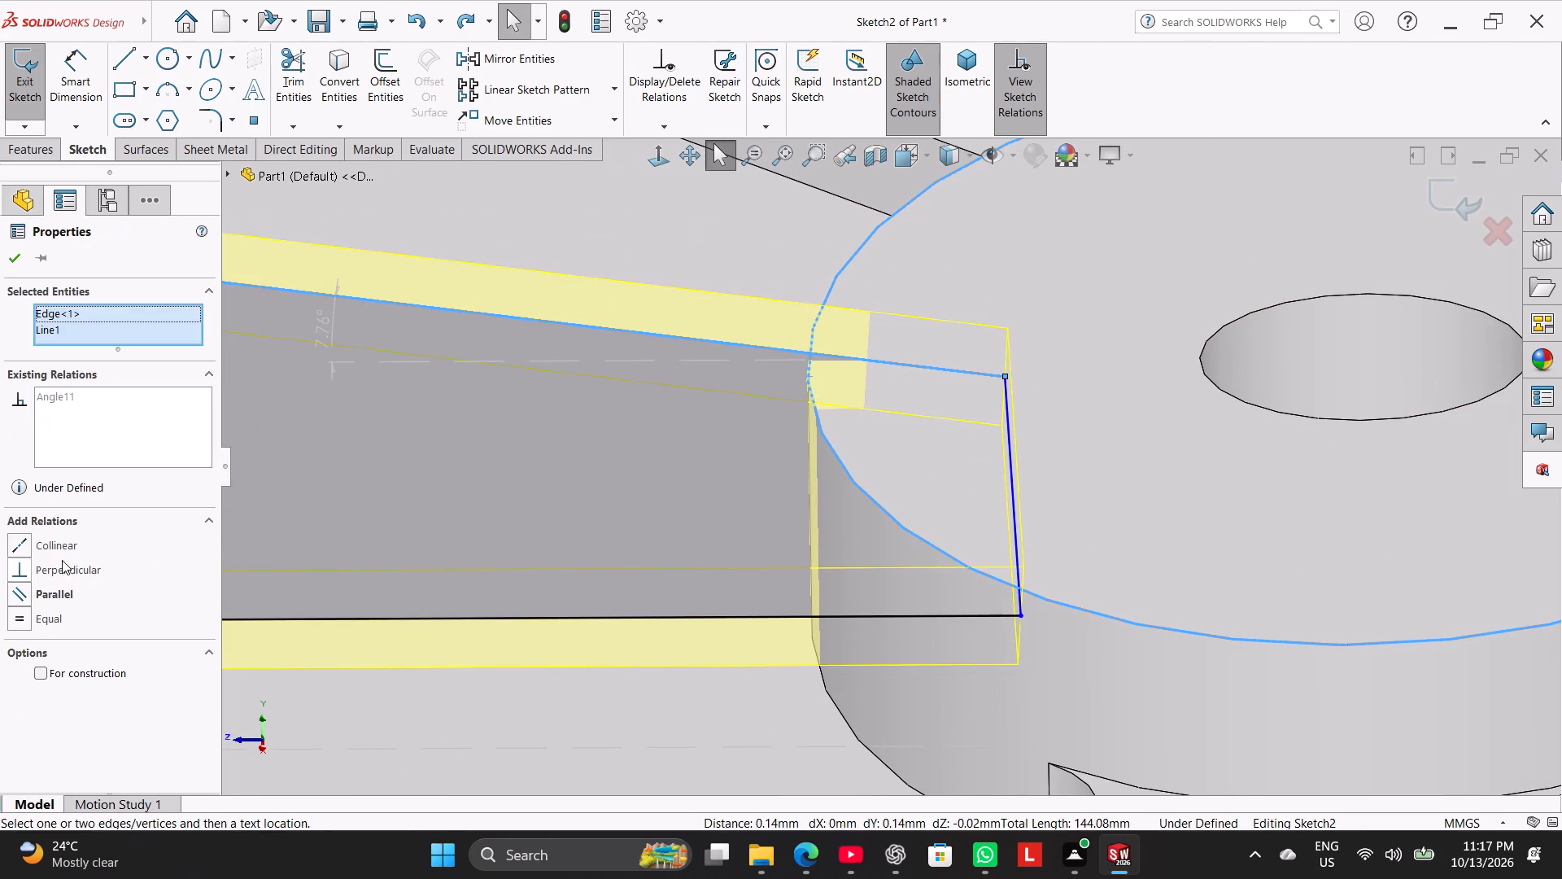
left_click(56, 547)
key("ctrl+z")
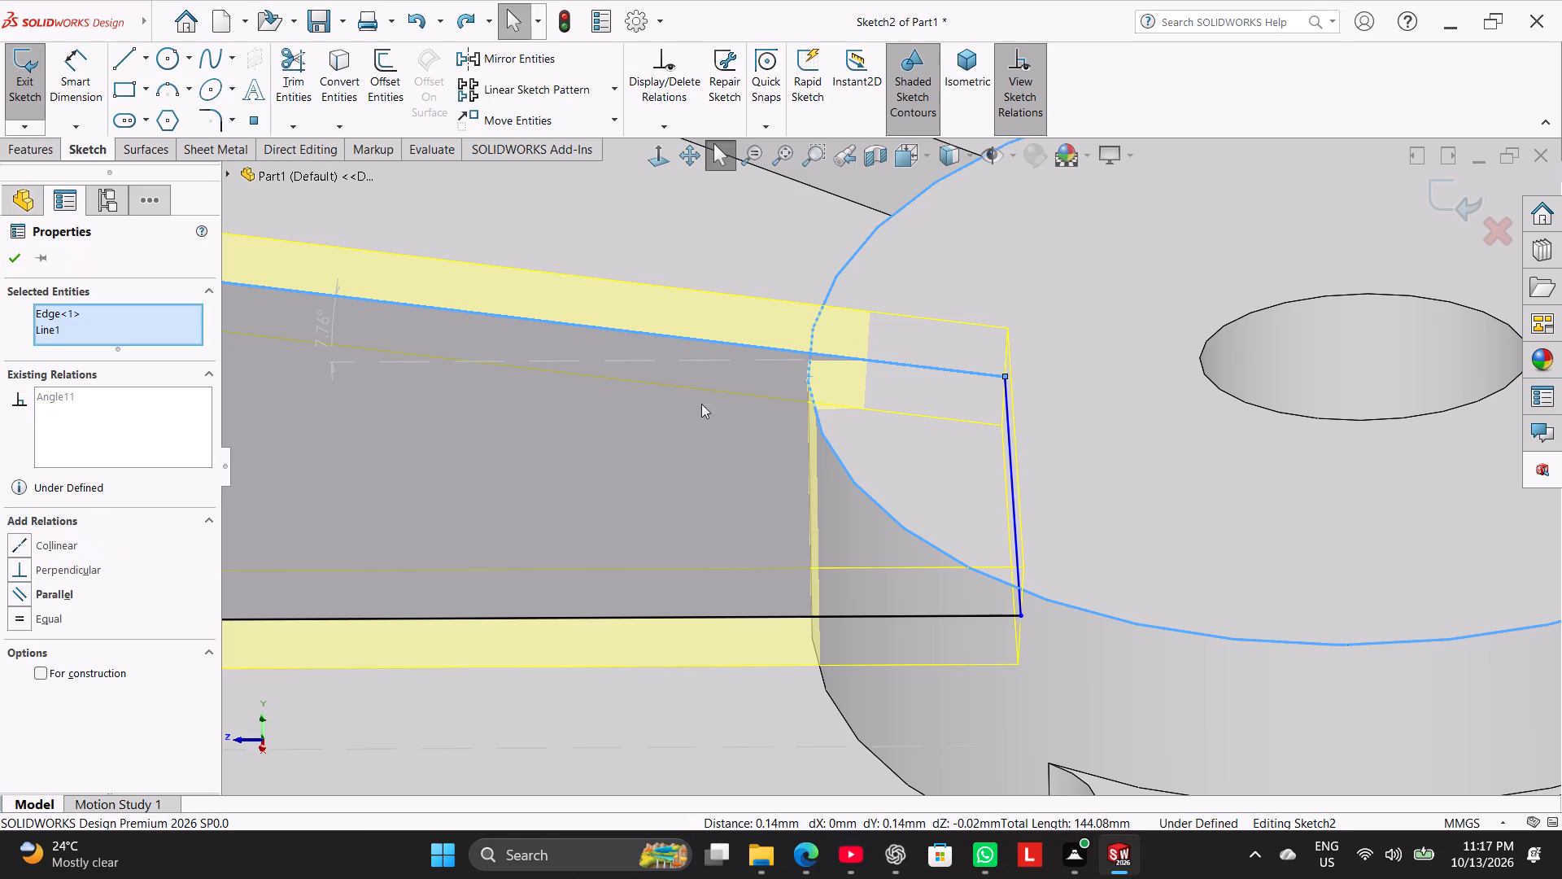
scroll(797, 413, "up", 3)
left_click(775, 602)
Leave the web sketch and delete the web extrusion Boss-Extrude6, keeping its sketch.
scroll(780, 528, "up", 4)
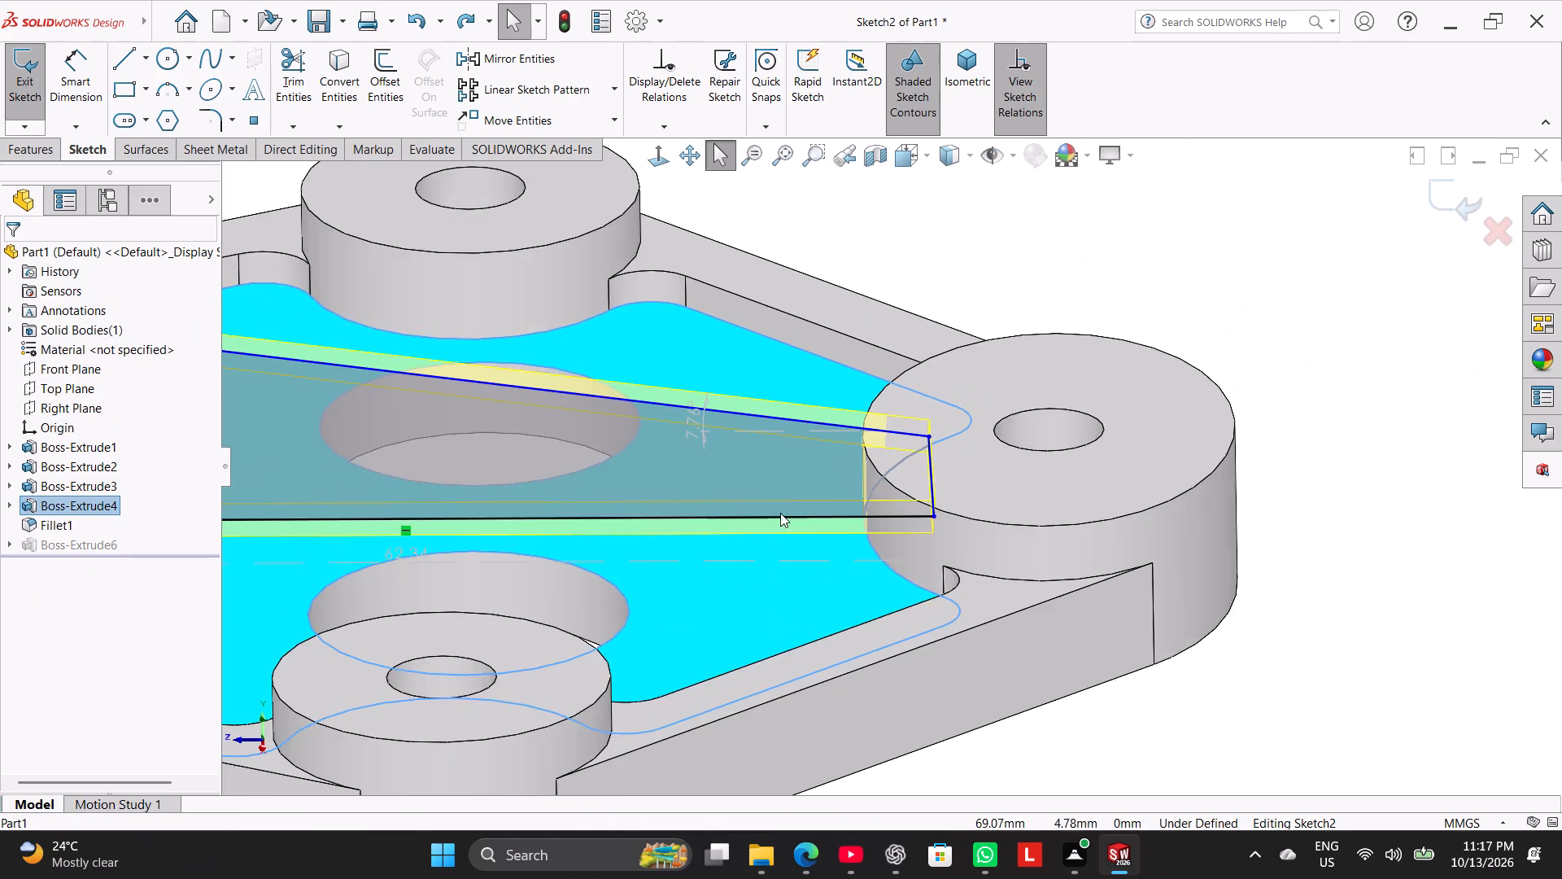
scroll(780, 513, "up", 1)
left_click(18, 86)
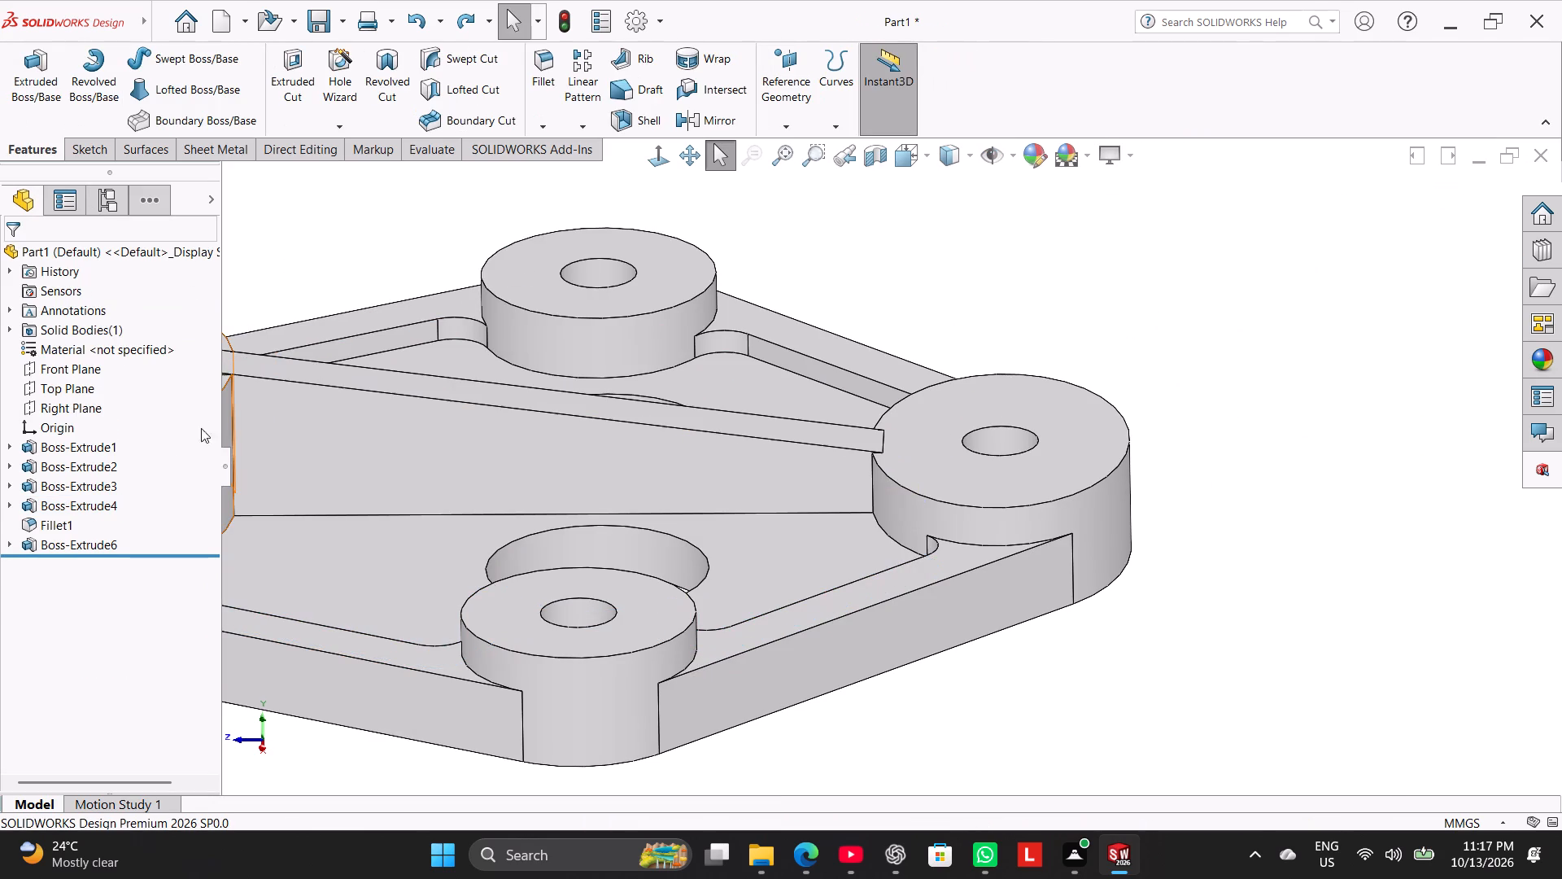
right_click(93, 542)
left_click(188, 616)
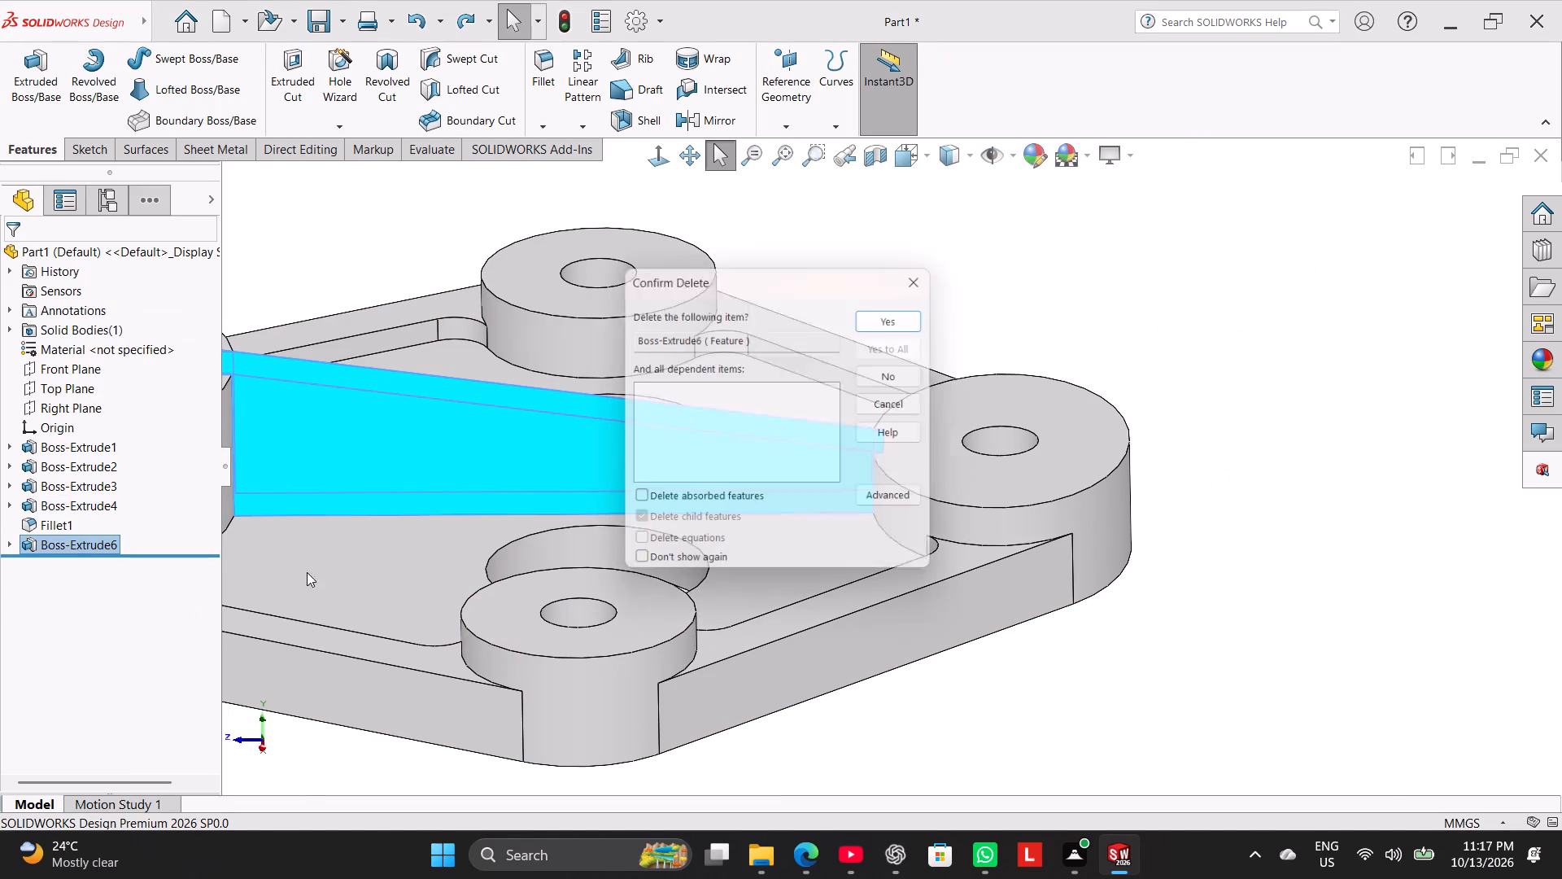
left_click(918, 310)
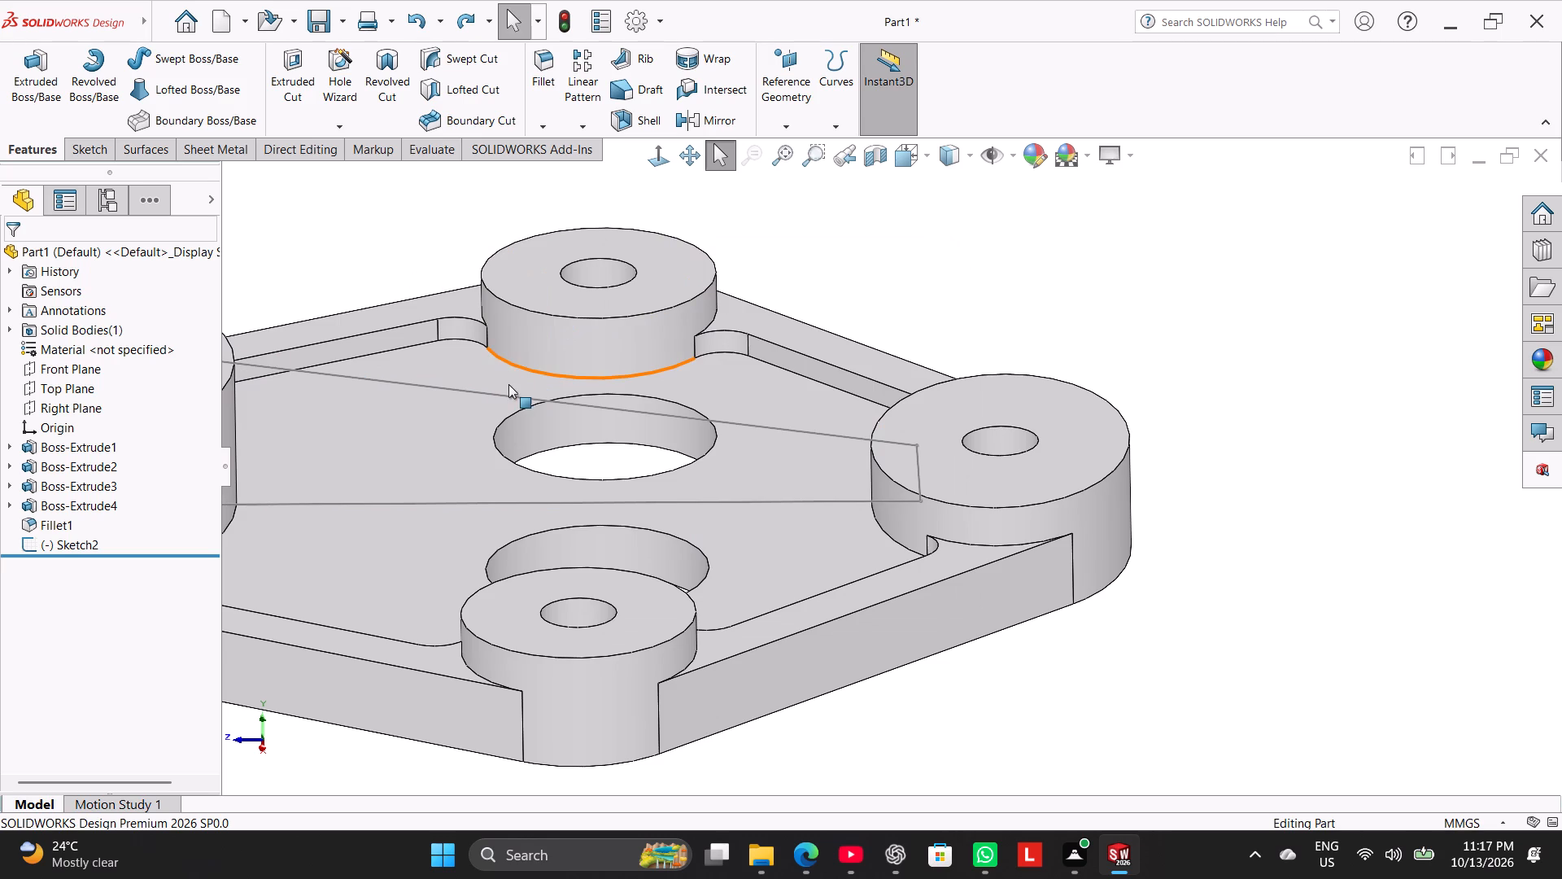
Open Sketch2 for editing and delete the sloped top line's angle dimension.
double_click(509, 395)
scroll(1129, 414, "down", 3)
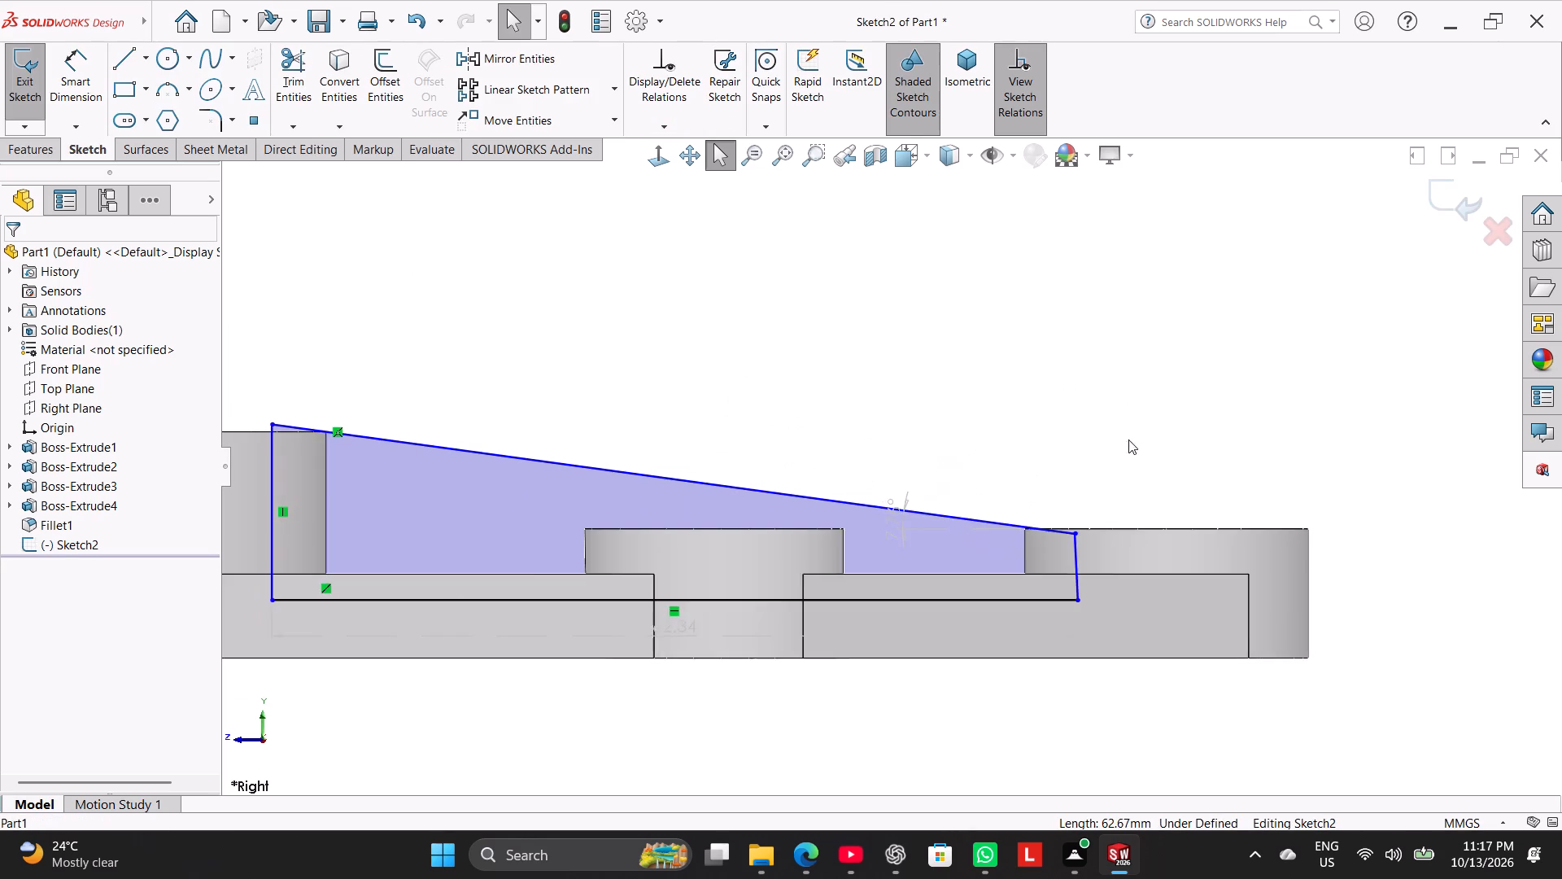
scroll(1128, 439, "down", 3)
scroll(982, 538, "down", 4)
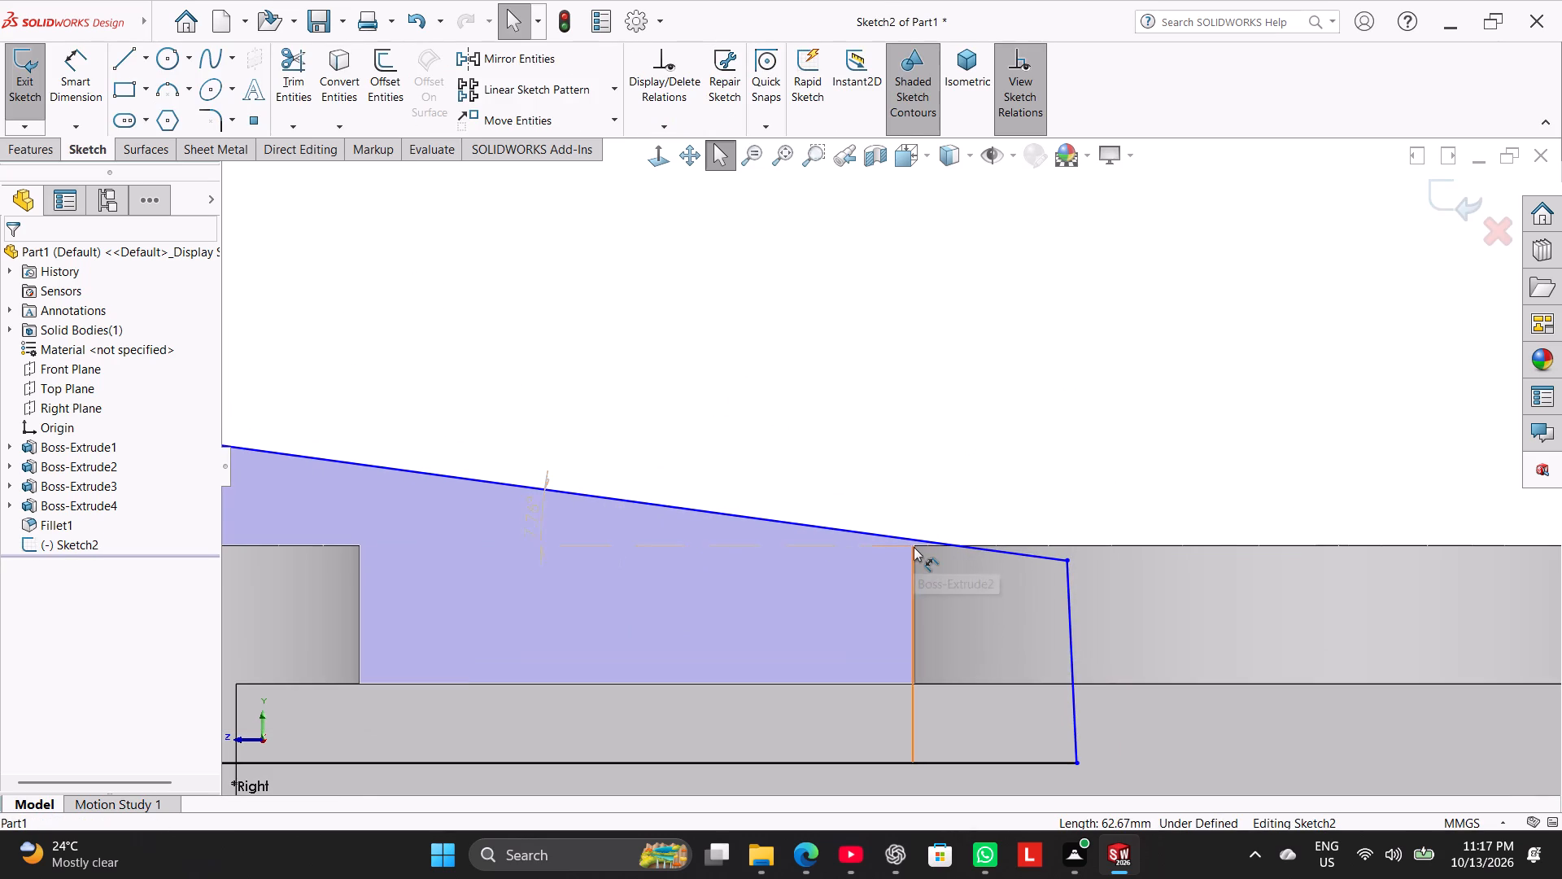
right_click(538, 515)
left_click(620, 673)
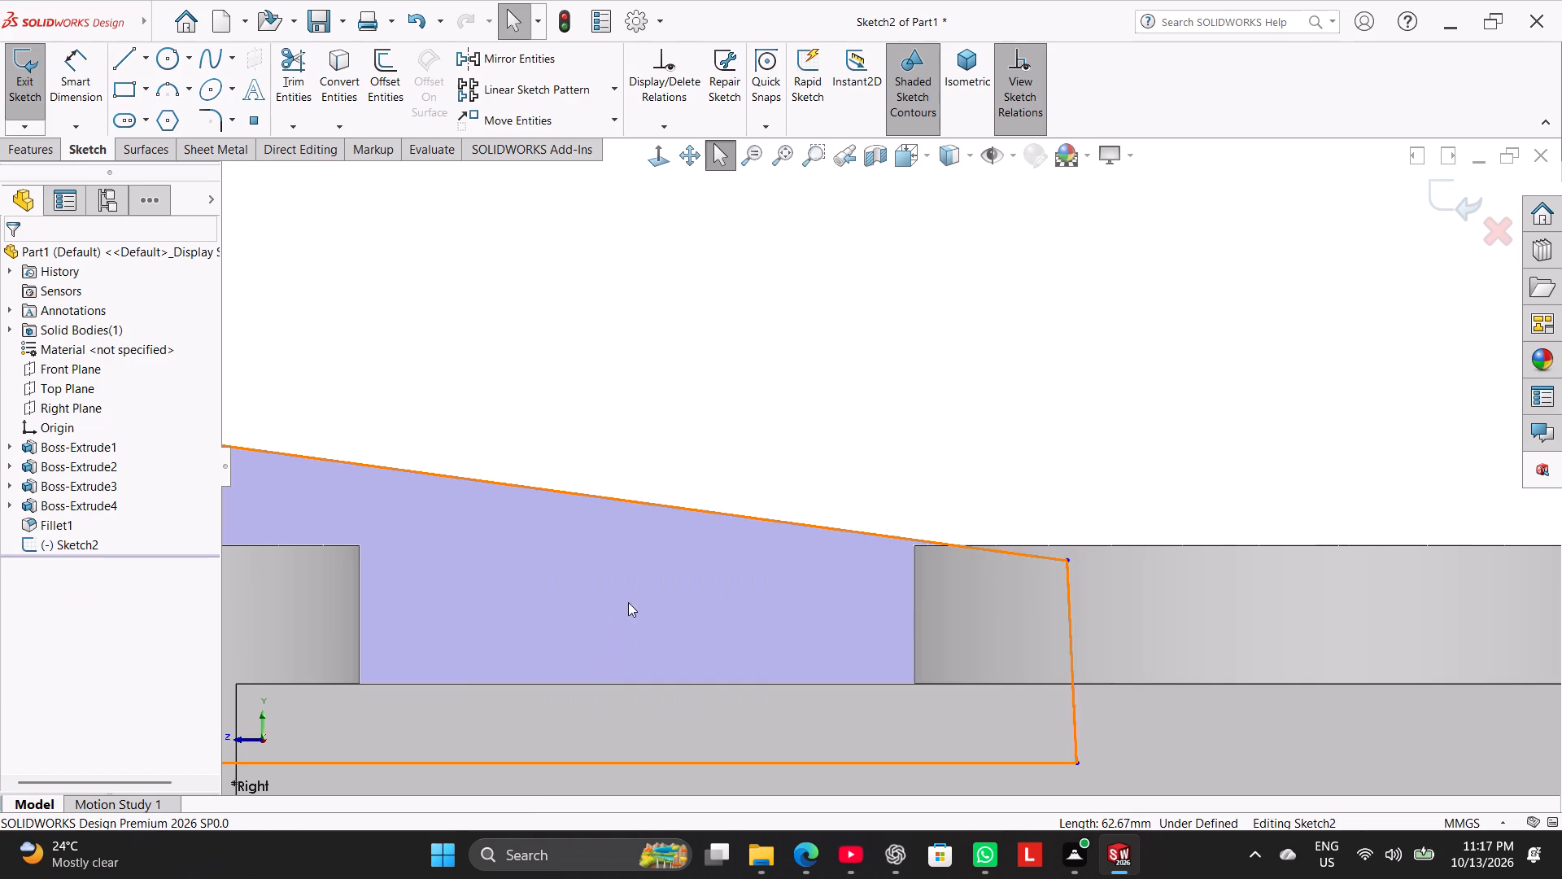
left_click_drag(708, 439, 700, 444)
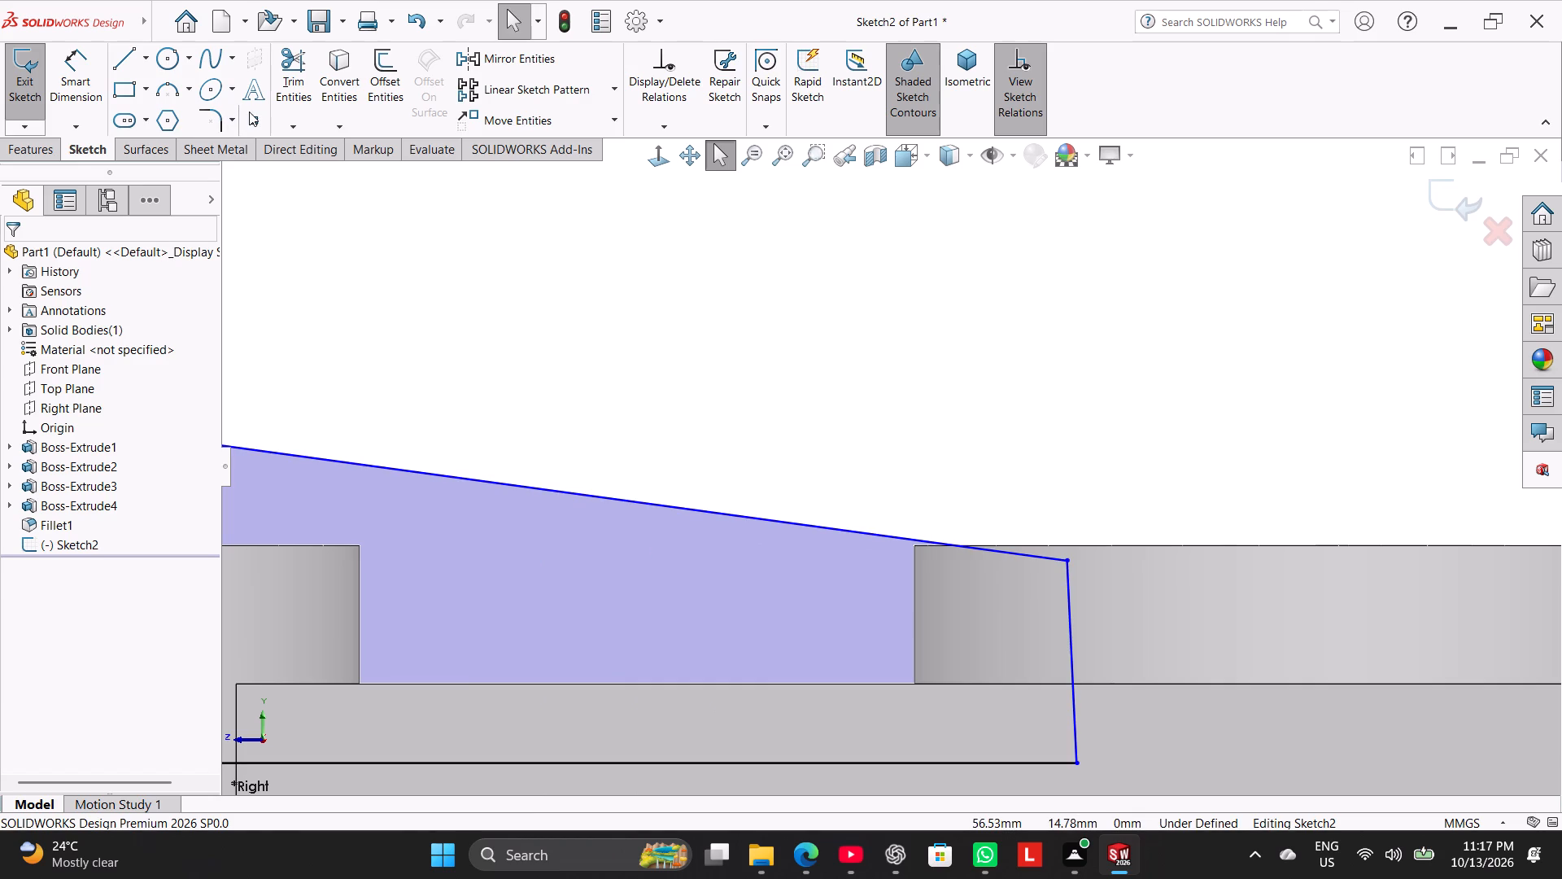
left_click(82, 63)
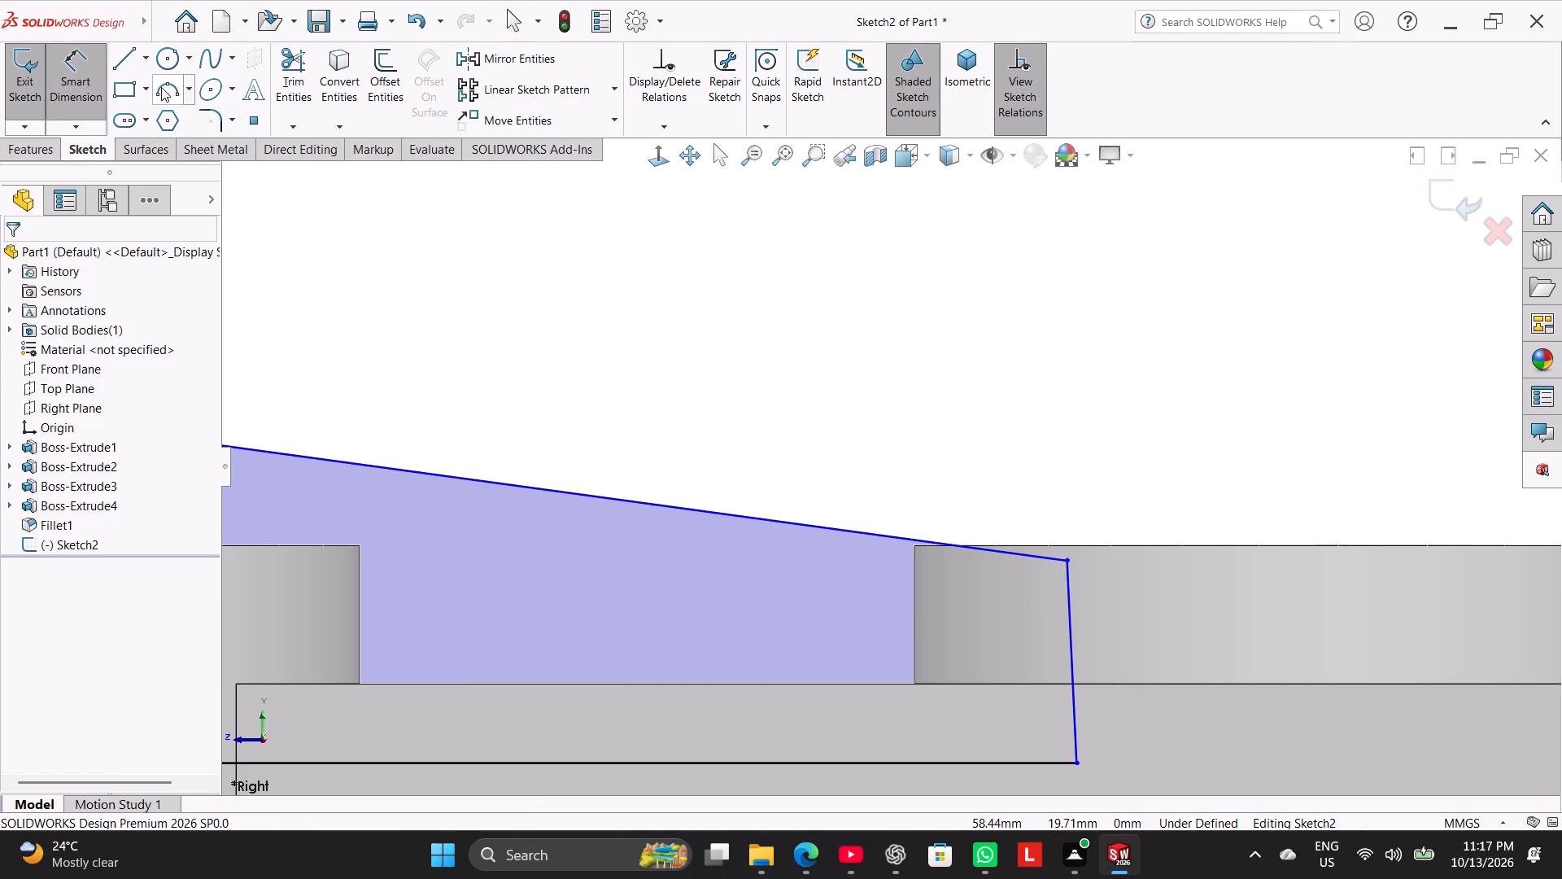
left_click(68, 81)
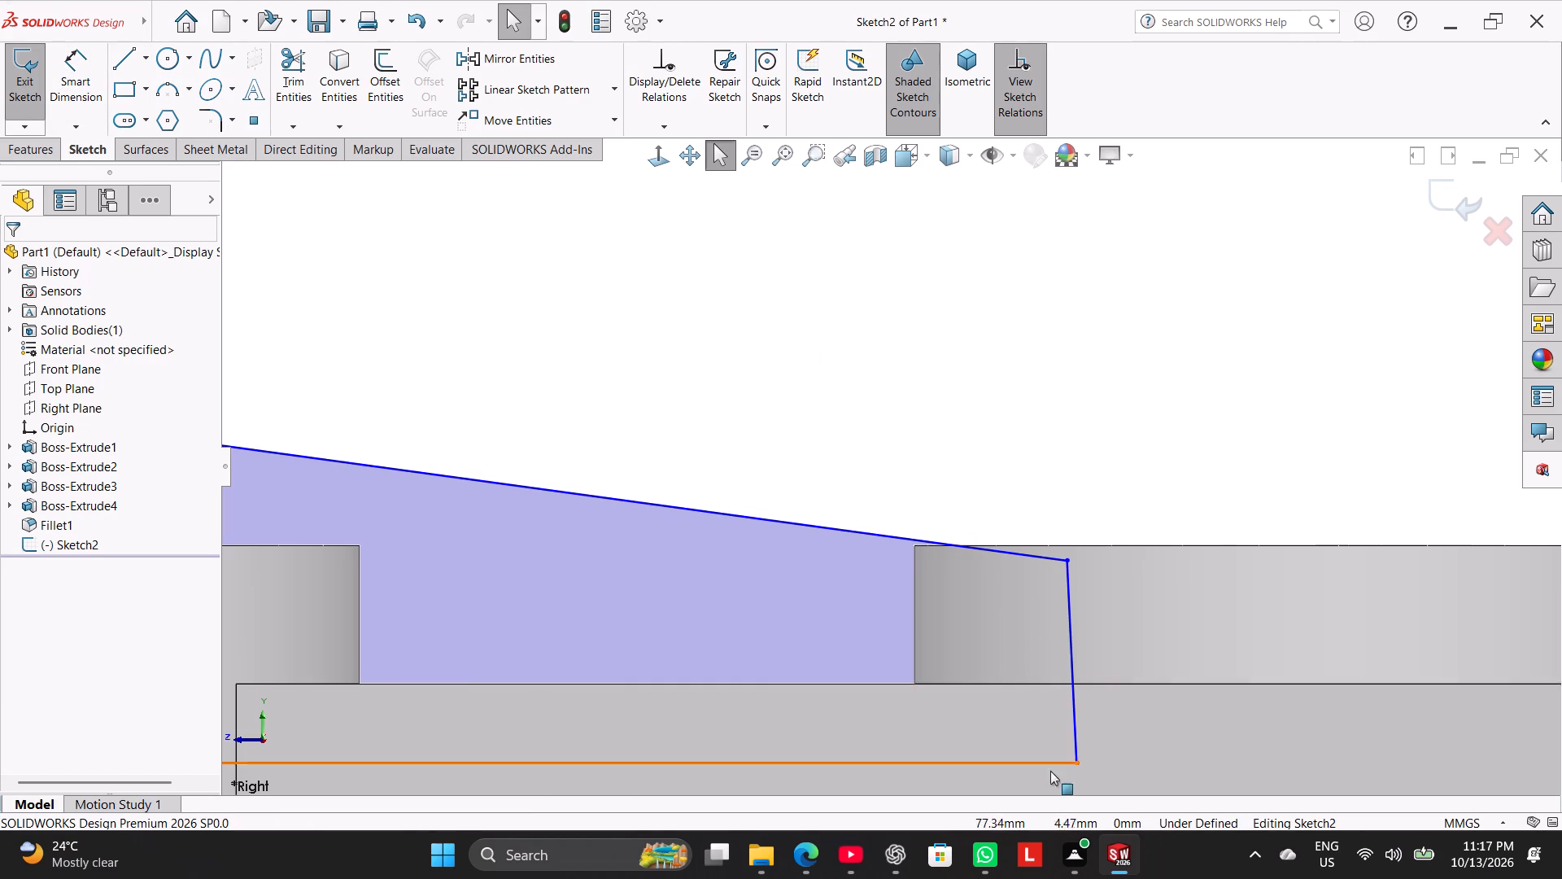
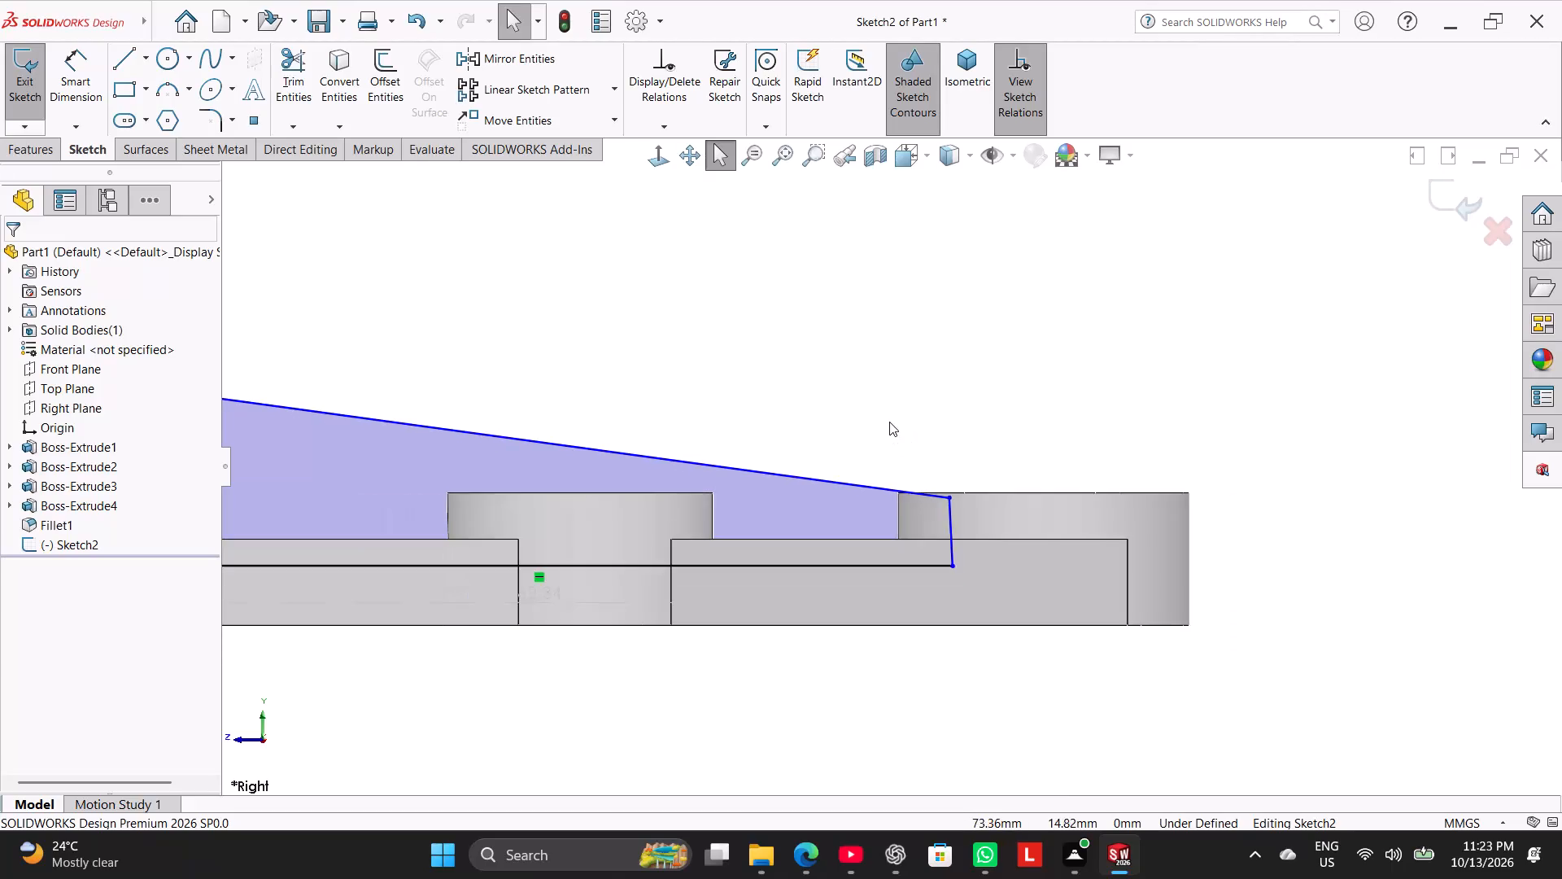
Move the sloped line's lower endpoint onto the far boss's near top corner, snapping it coincident, and exit the web sketch.
scroll(740, 402, "up", 1)
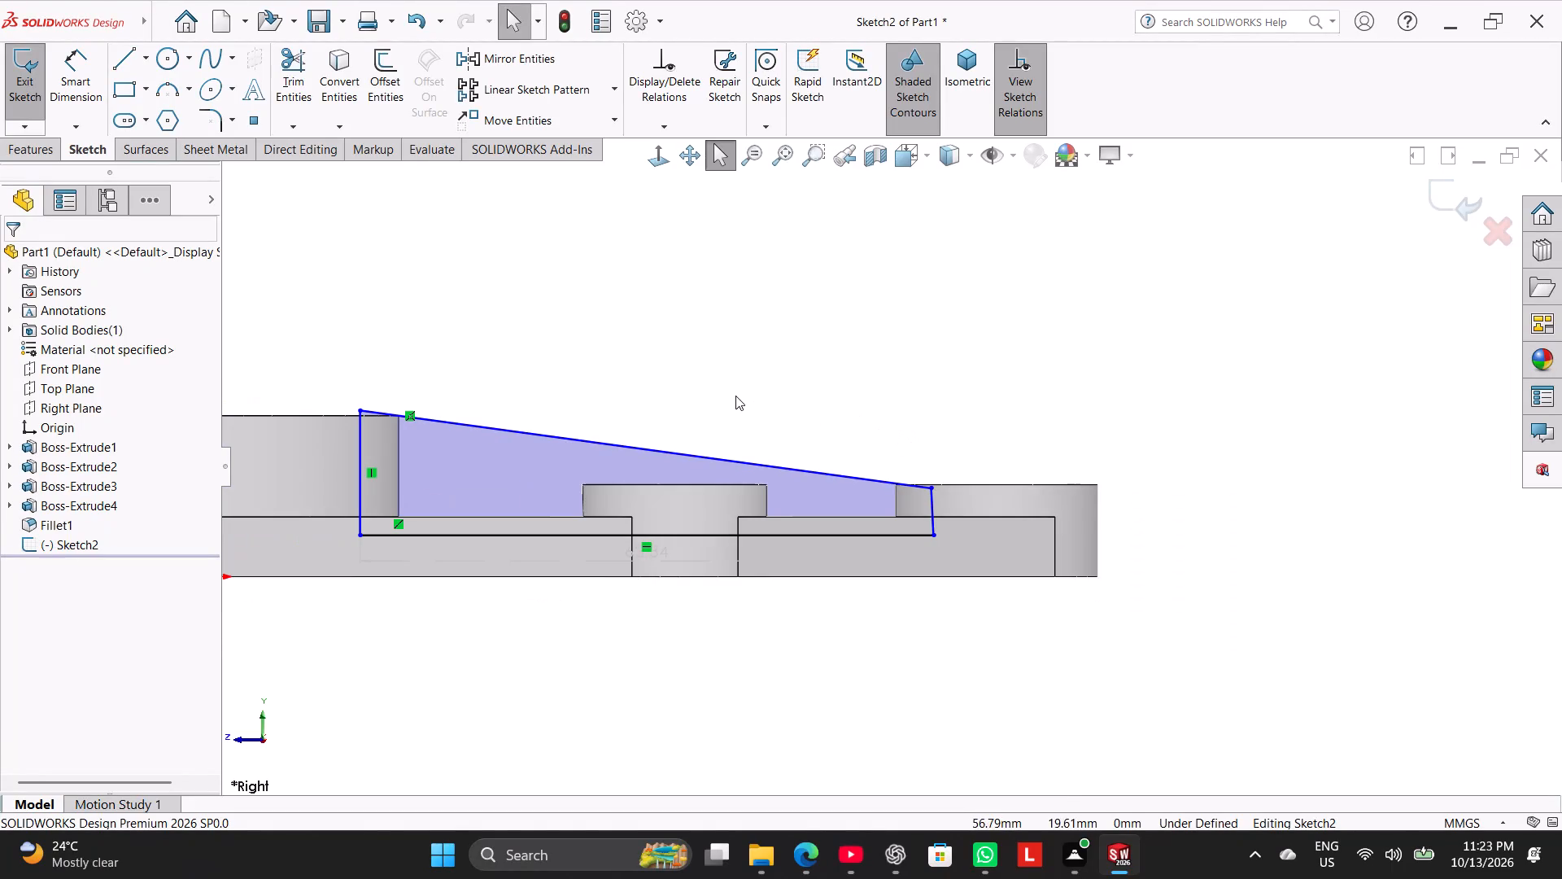
scroll(799, 414, "down", 3)
left_click_drag(968, 534, 970, 485)
left_click(868, 435)
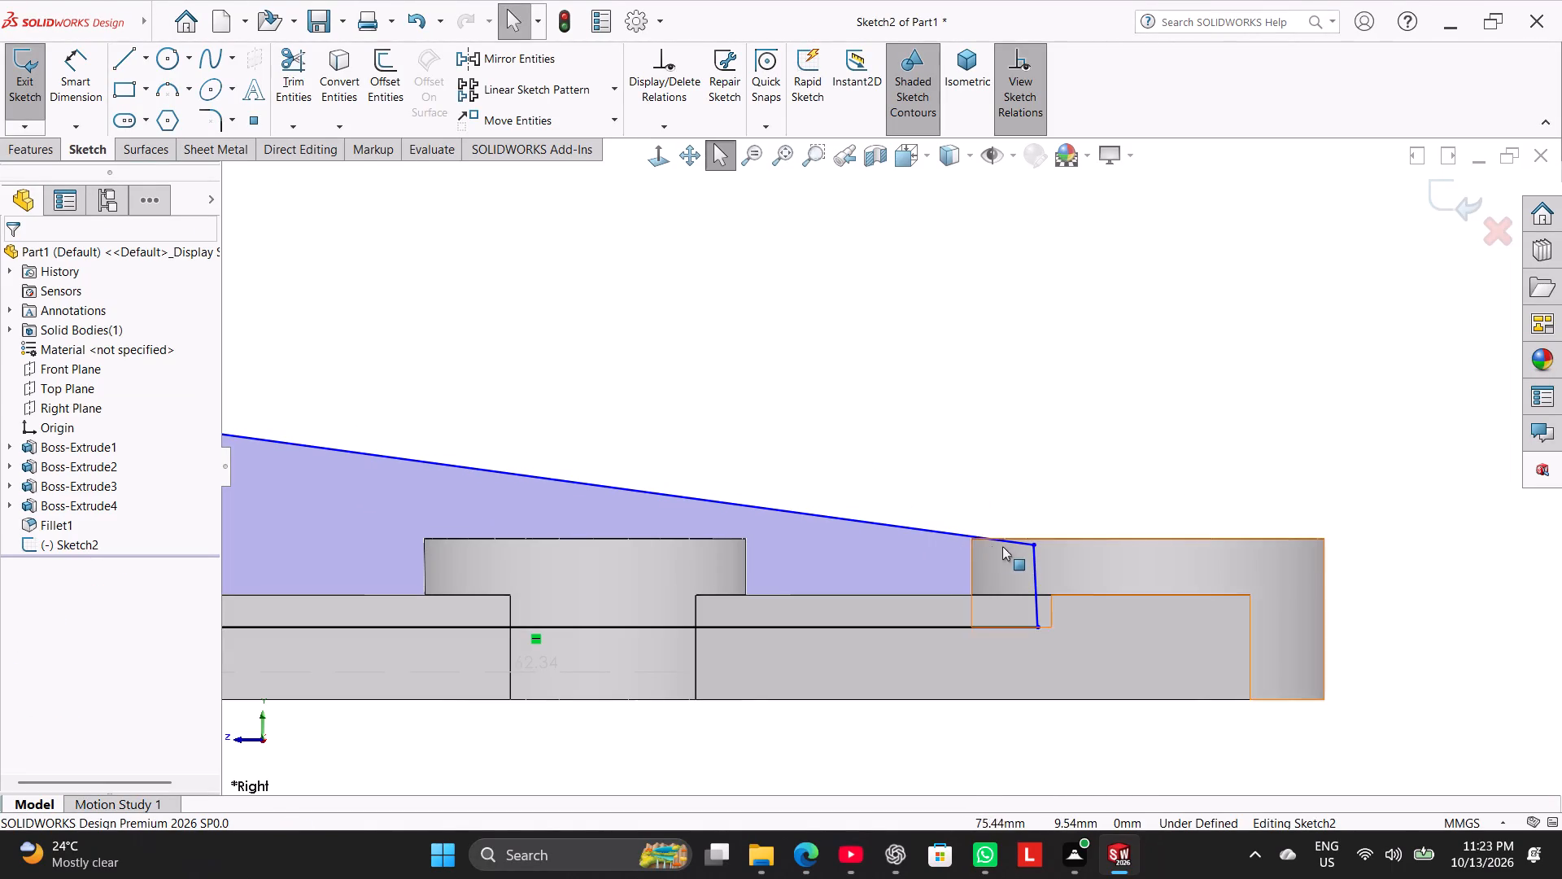
left_click_drag(1036, 544, 967, 544)
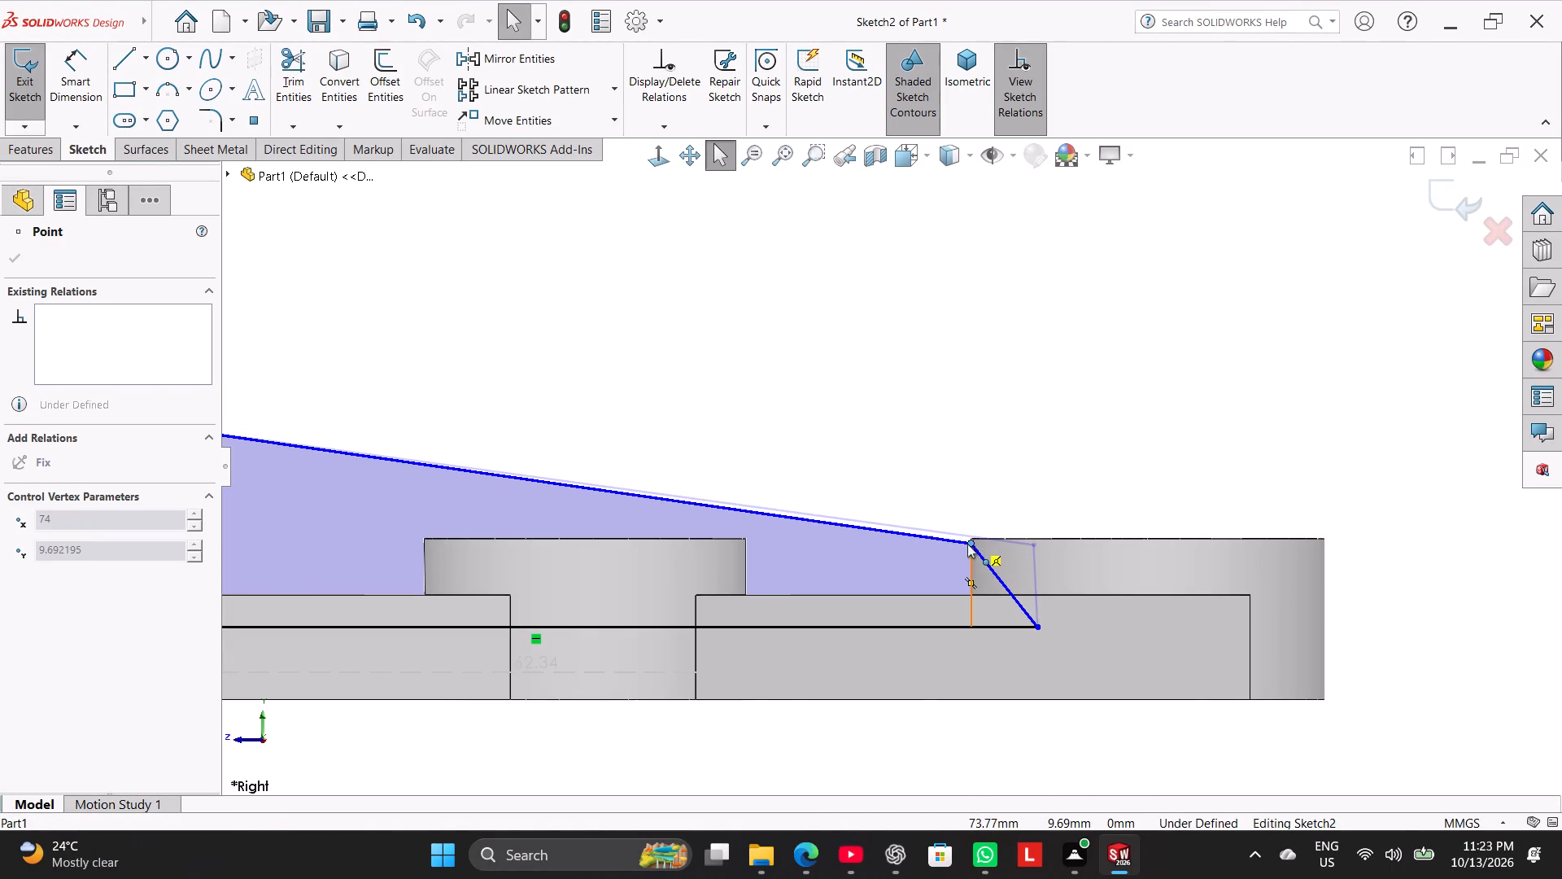
left_click_drag(967, 544, 974, 537)
left_click(886, 439)
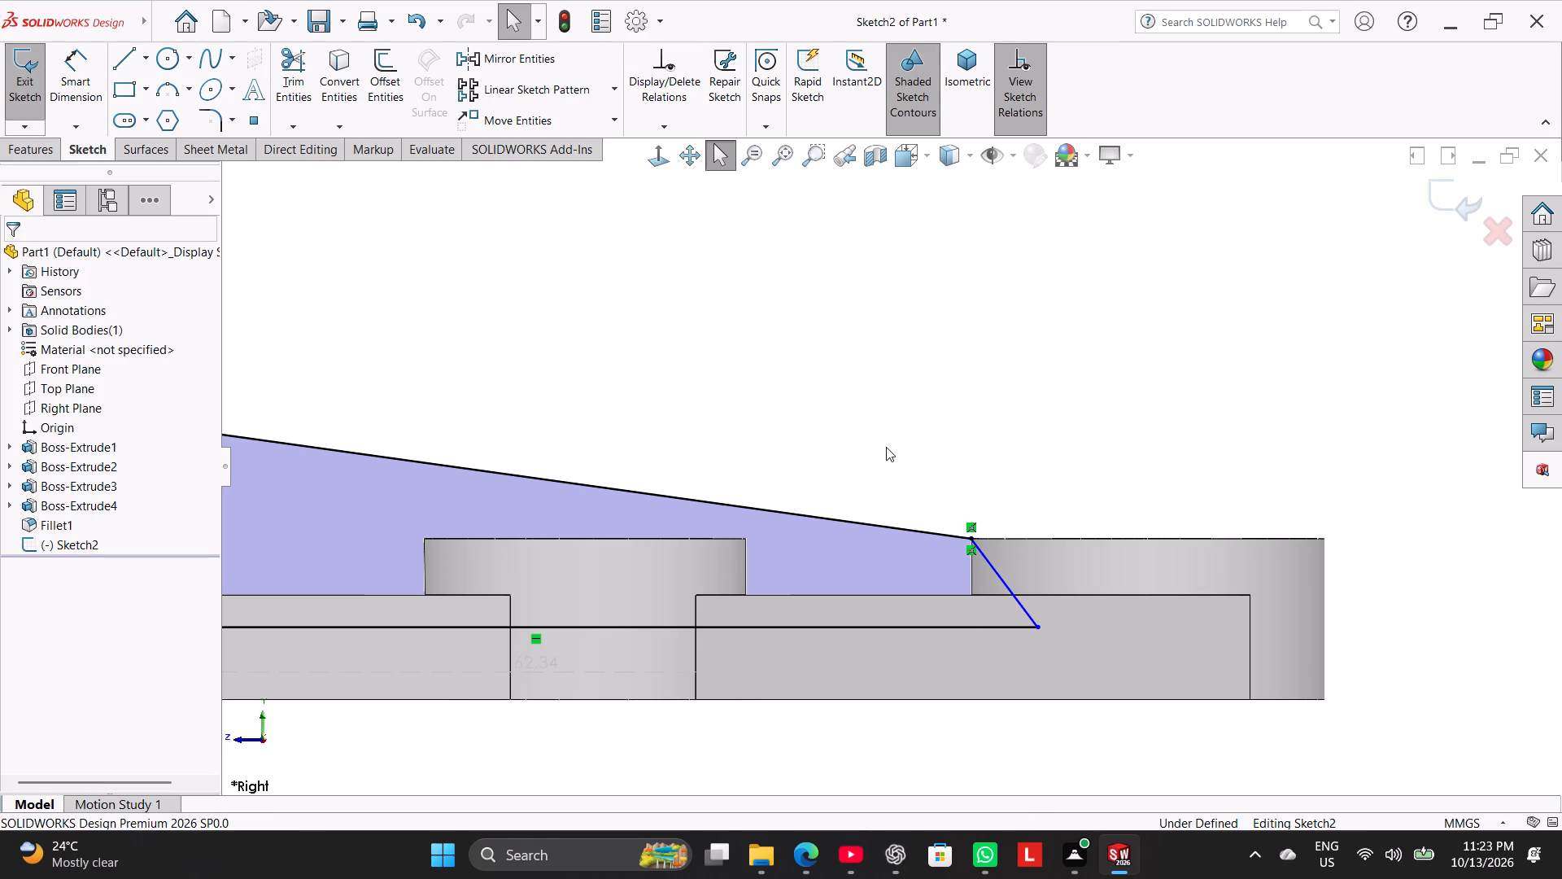
left_click(22, 88)
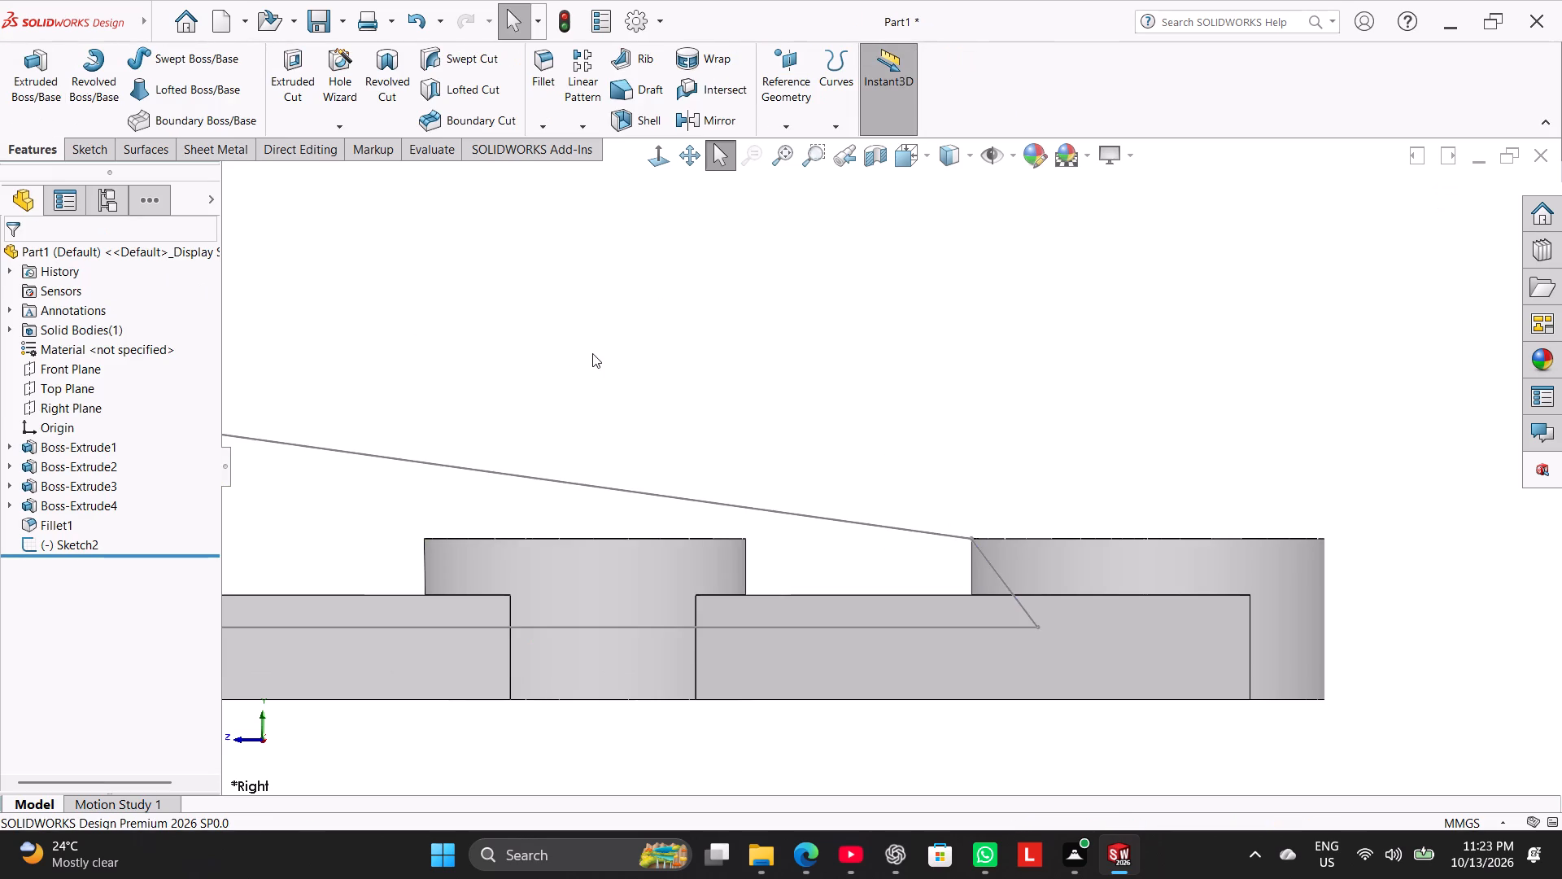
Extrude the web sketch as a boss 5 mm about the mid plane, merged with the body.
scroll(603, 359, "up", 2)
left_click(47, 96)
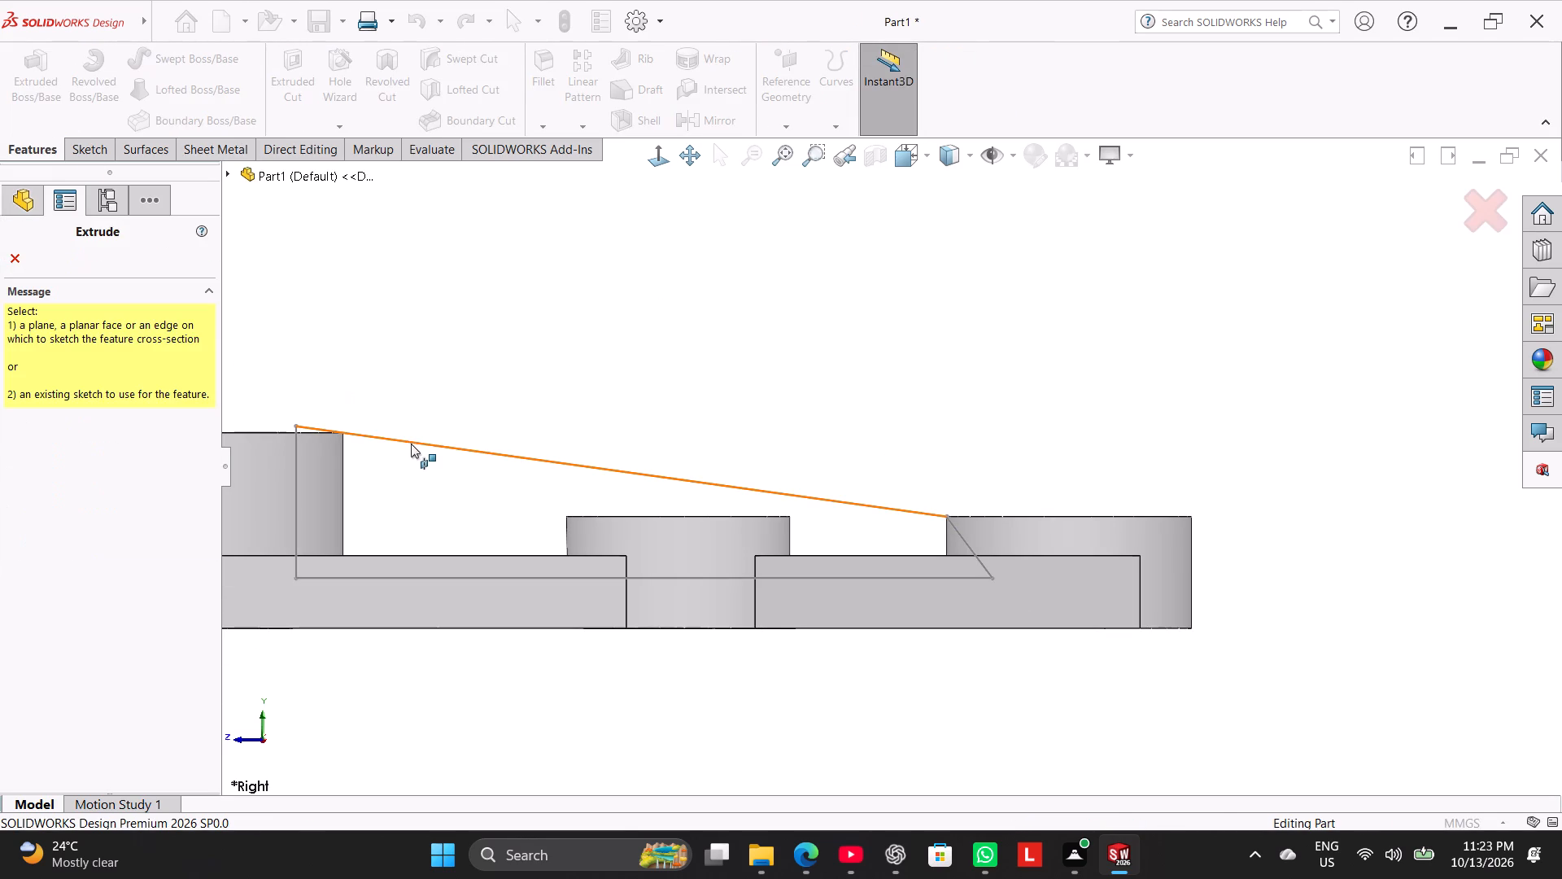
left_click(411, 444)
middle_click_drag(378, 369, 395, 523)
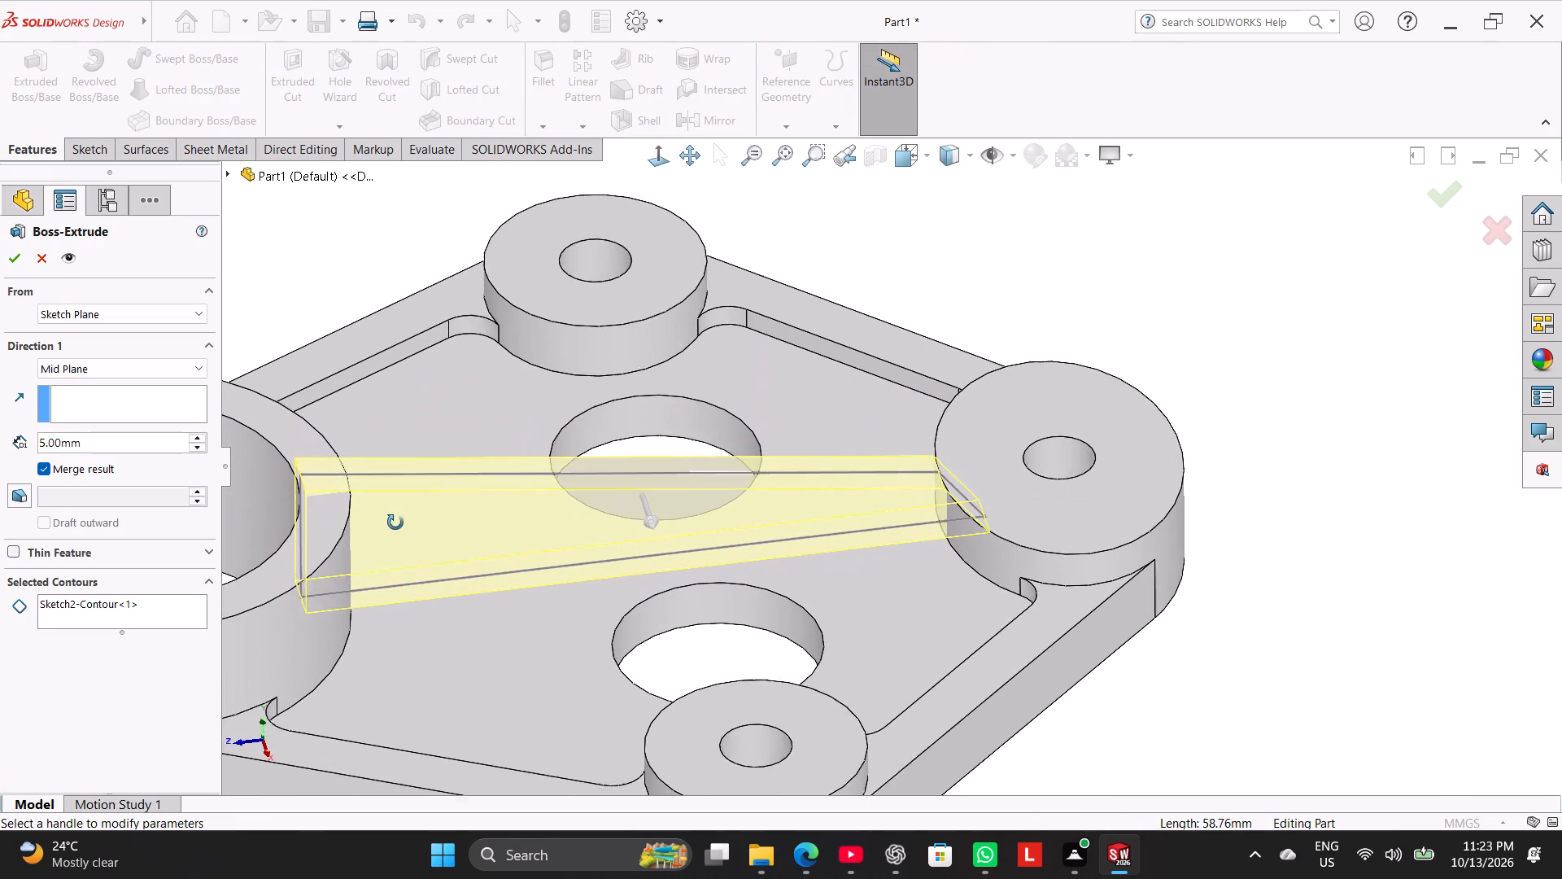
middle_click_drag(395, 523, 395, 531)
left_click(11, 260)
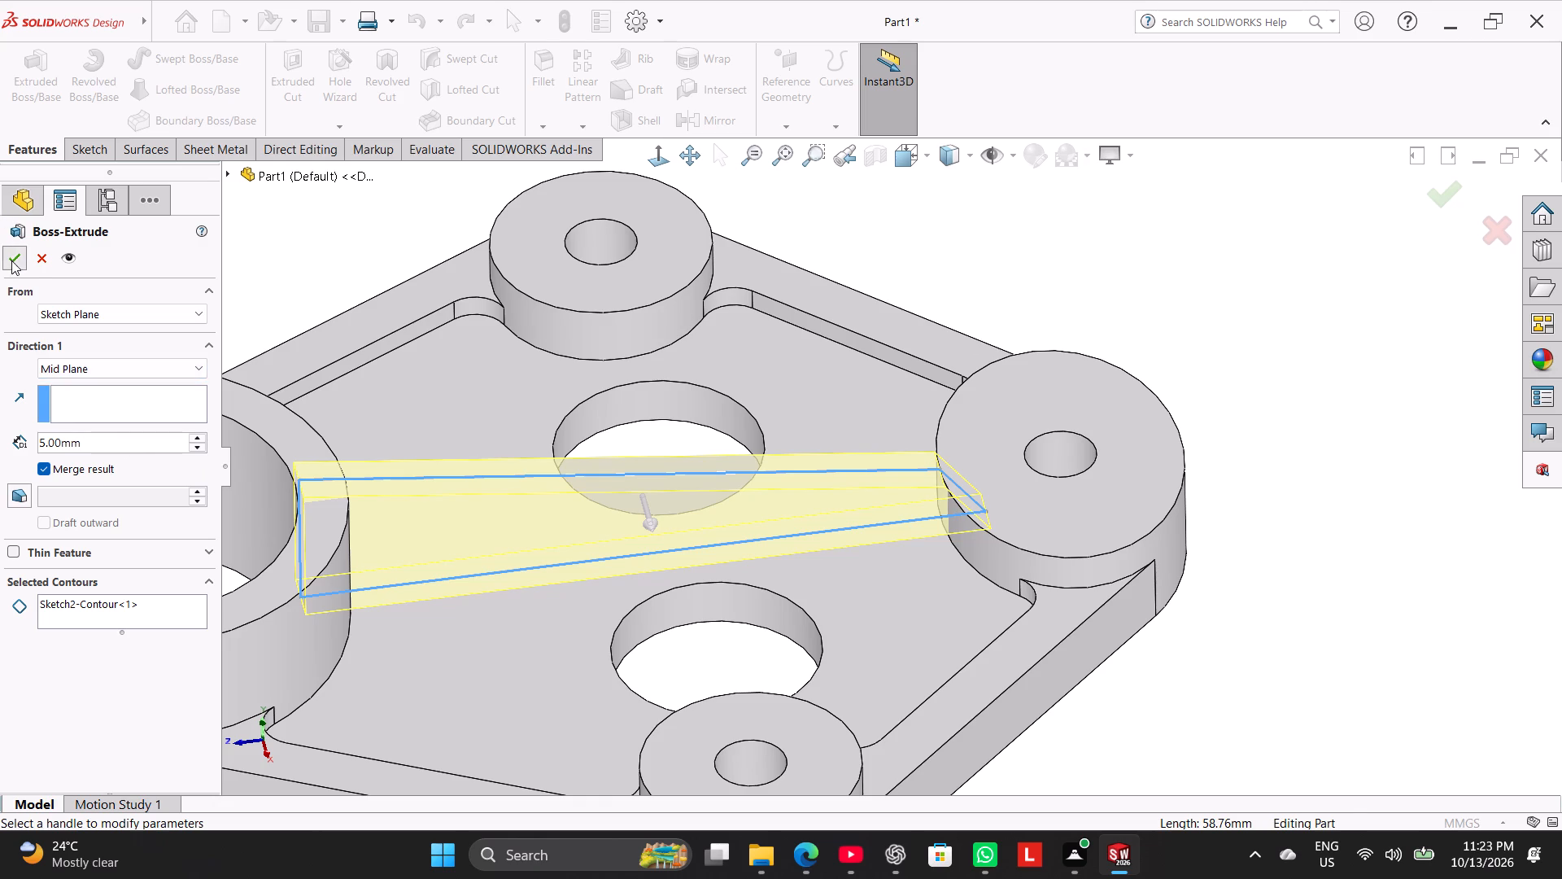
left_click(966, 251)
Examine how the rebuilt web meets the far boss's top edge and the large ring boss's rim.
scroll(957, 446, "down", 4)
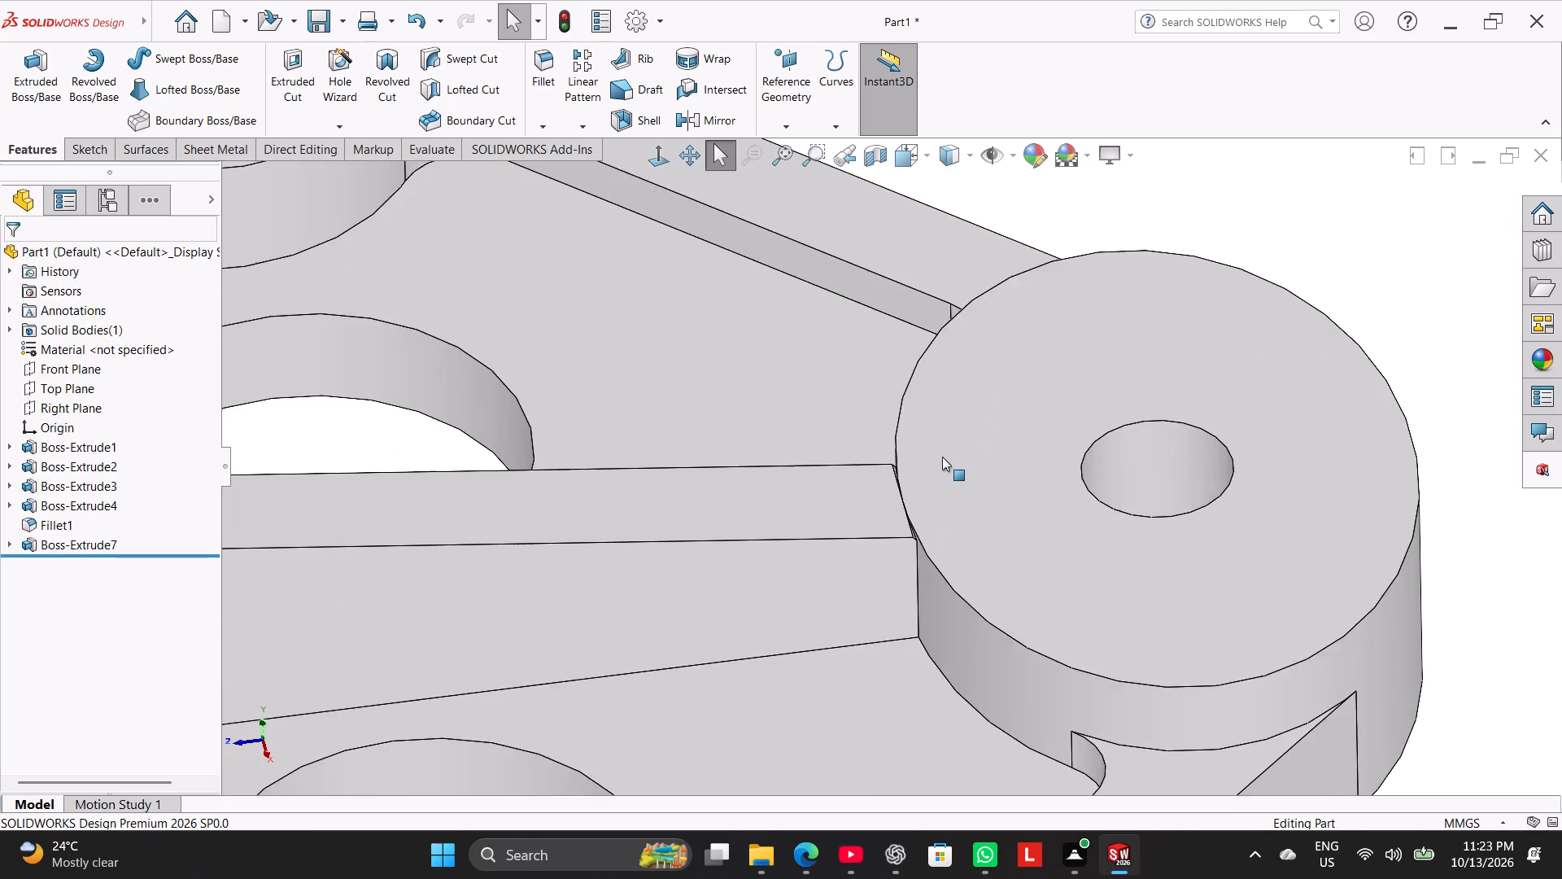
scroll(942, 457, "down", 6)
scroll(874, 659, "down", 2)
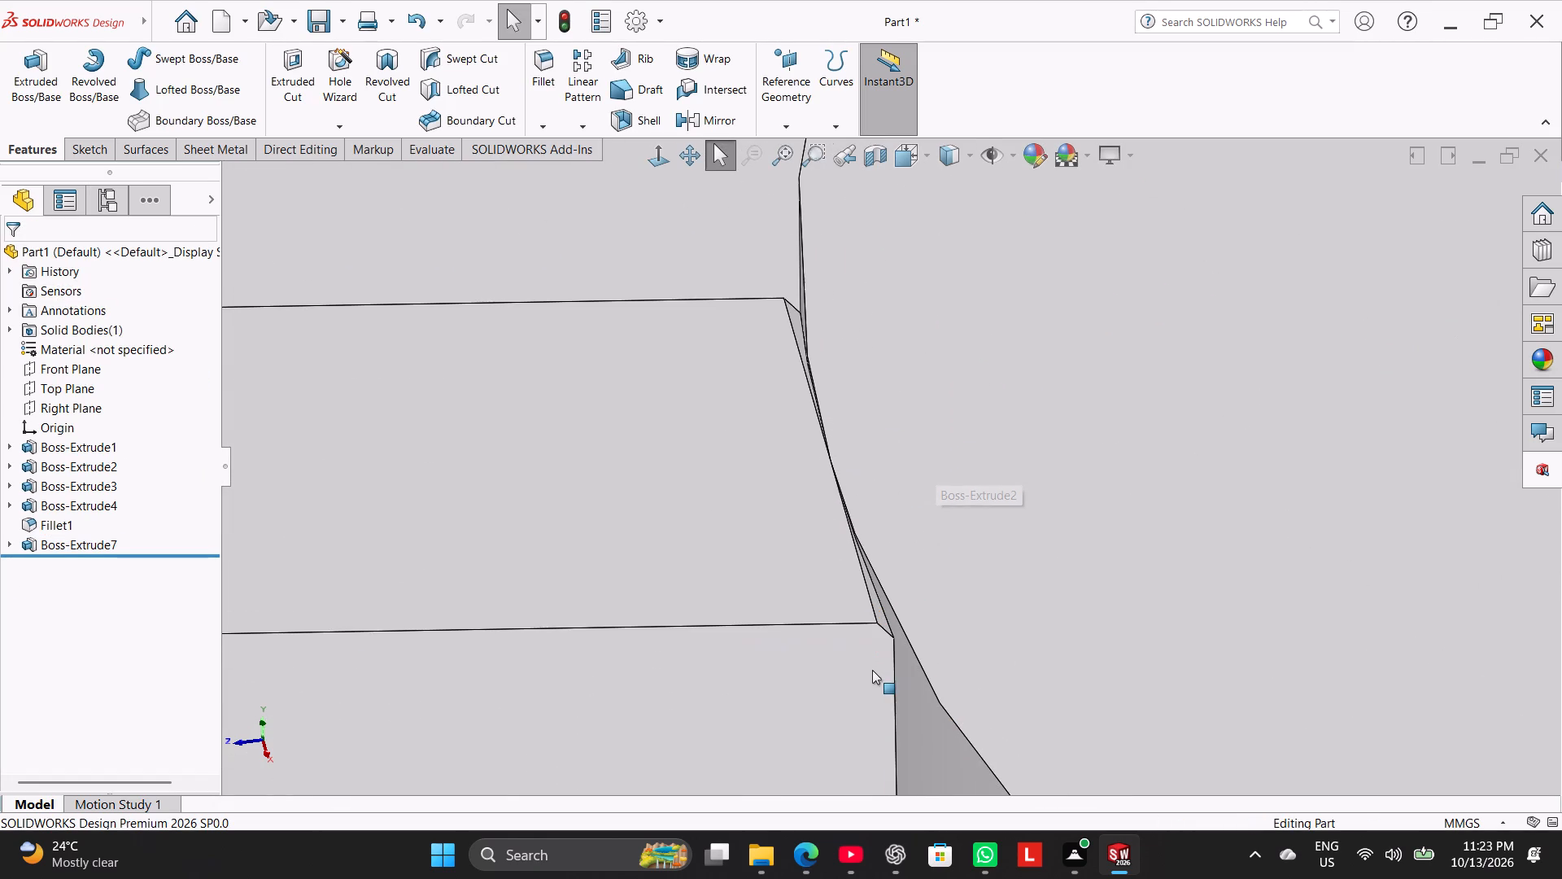
scroll(872, 630, "down", 2)
scroll(915, 578, "down", 2)
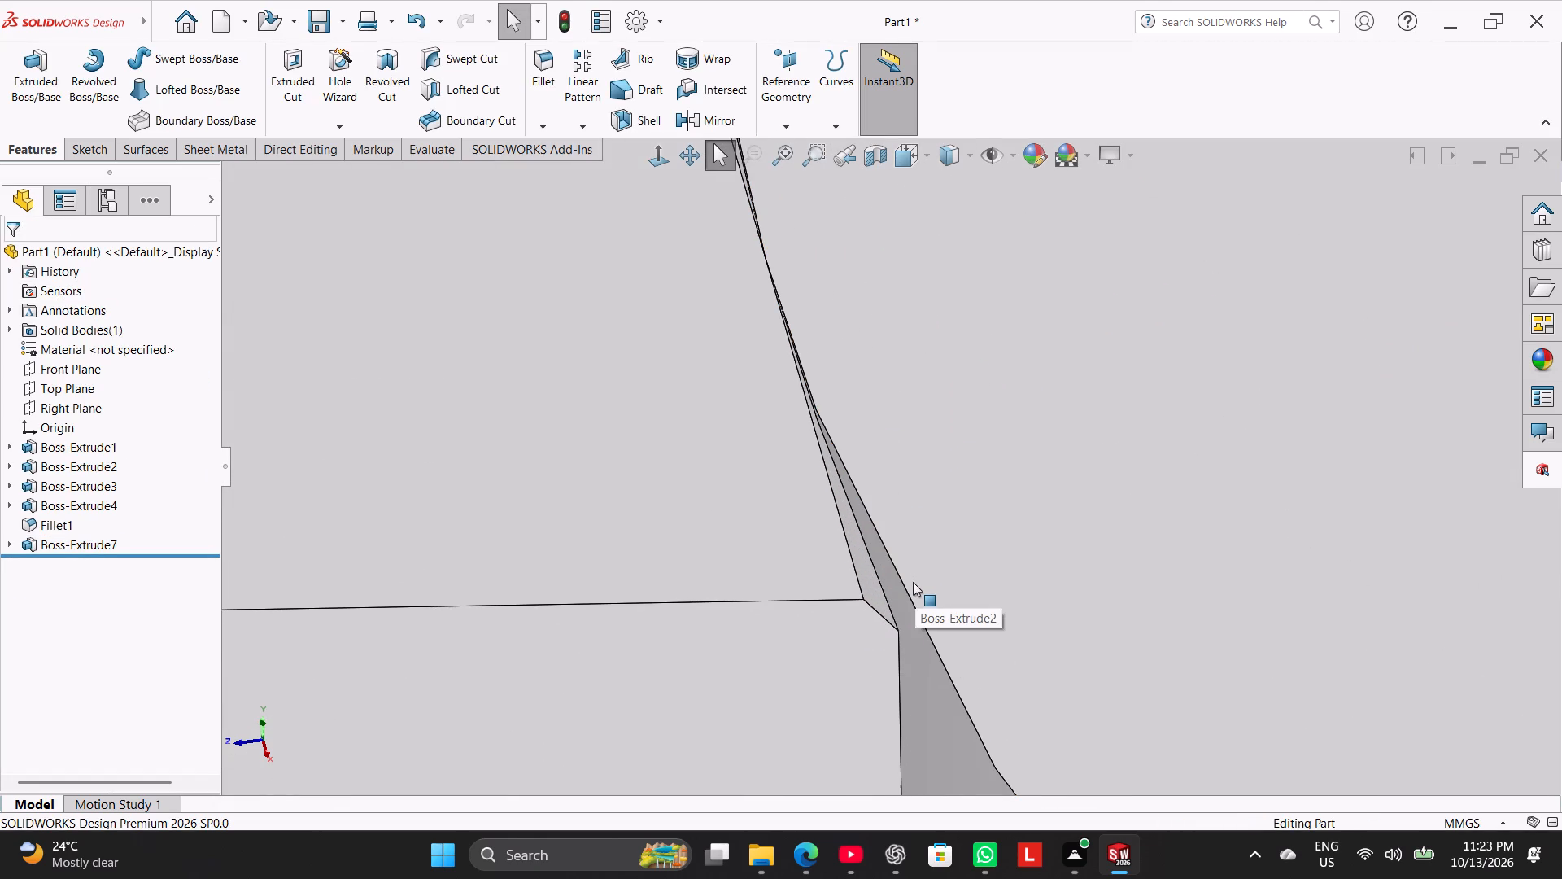
scroll(919, 606, "down", 2)
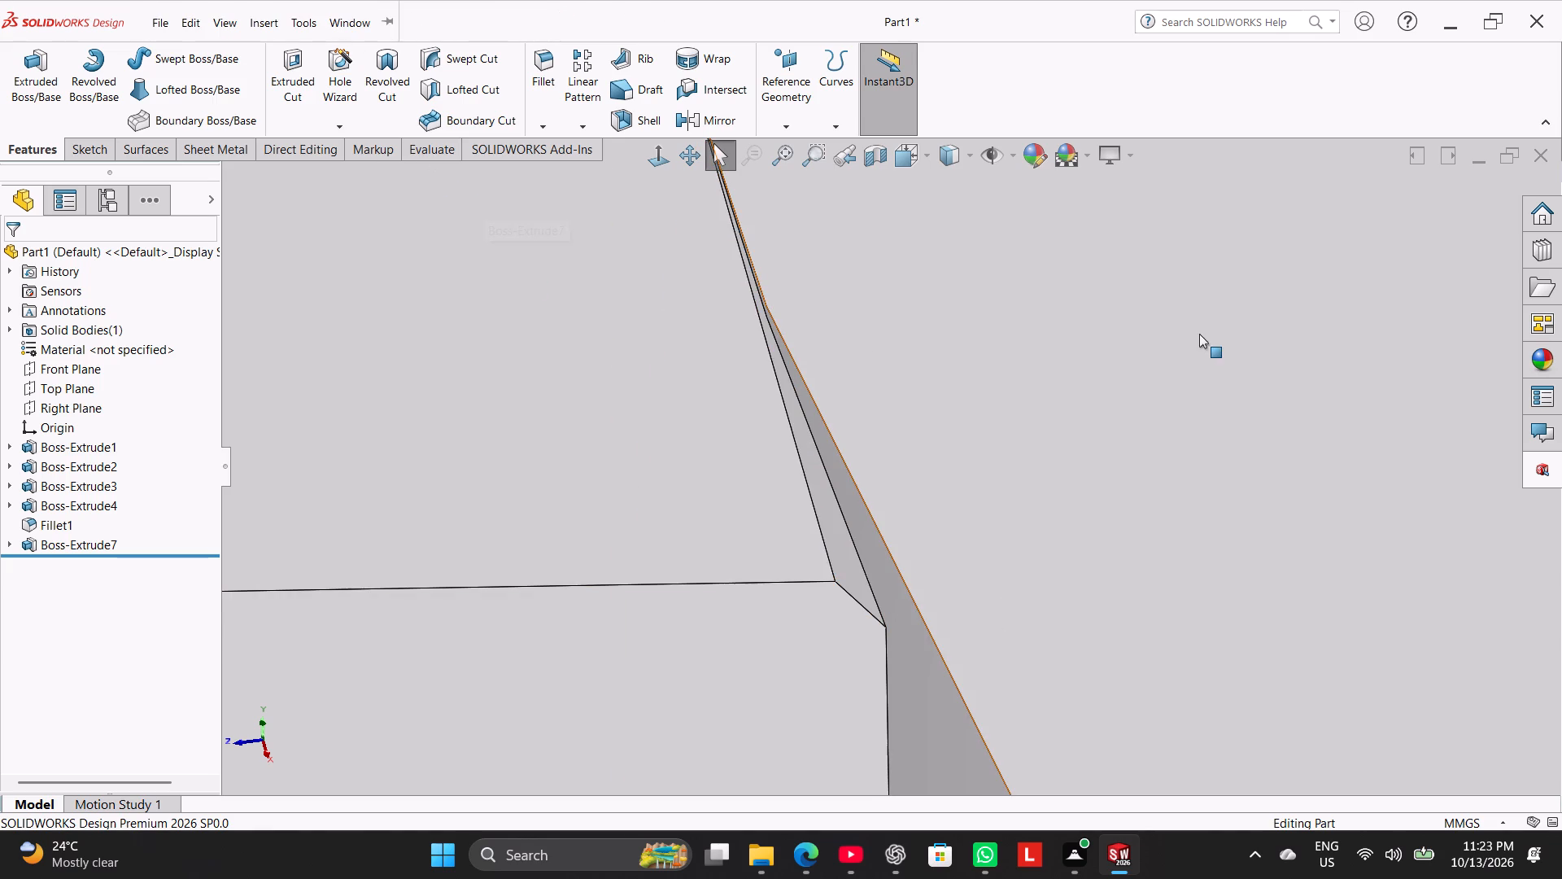
scroll(906, 451, "up", 4)
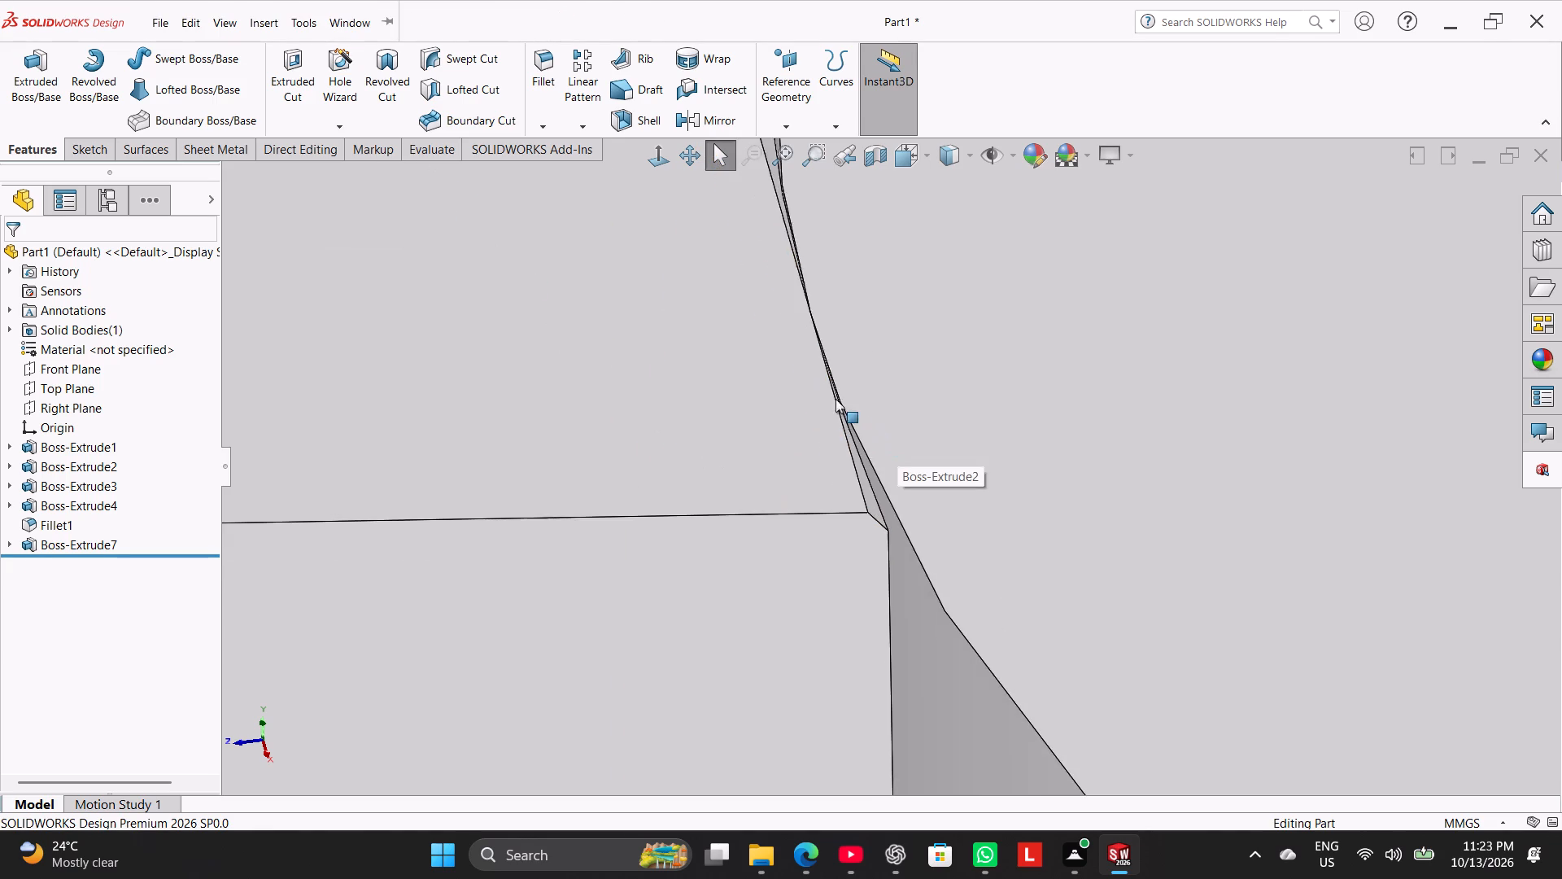
scroll(836, 399, "up", 16)
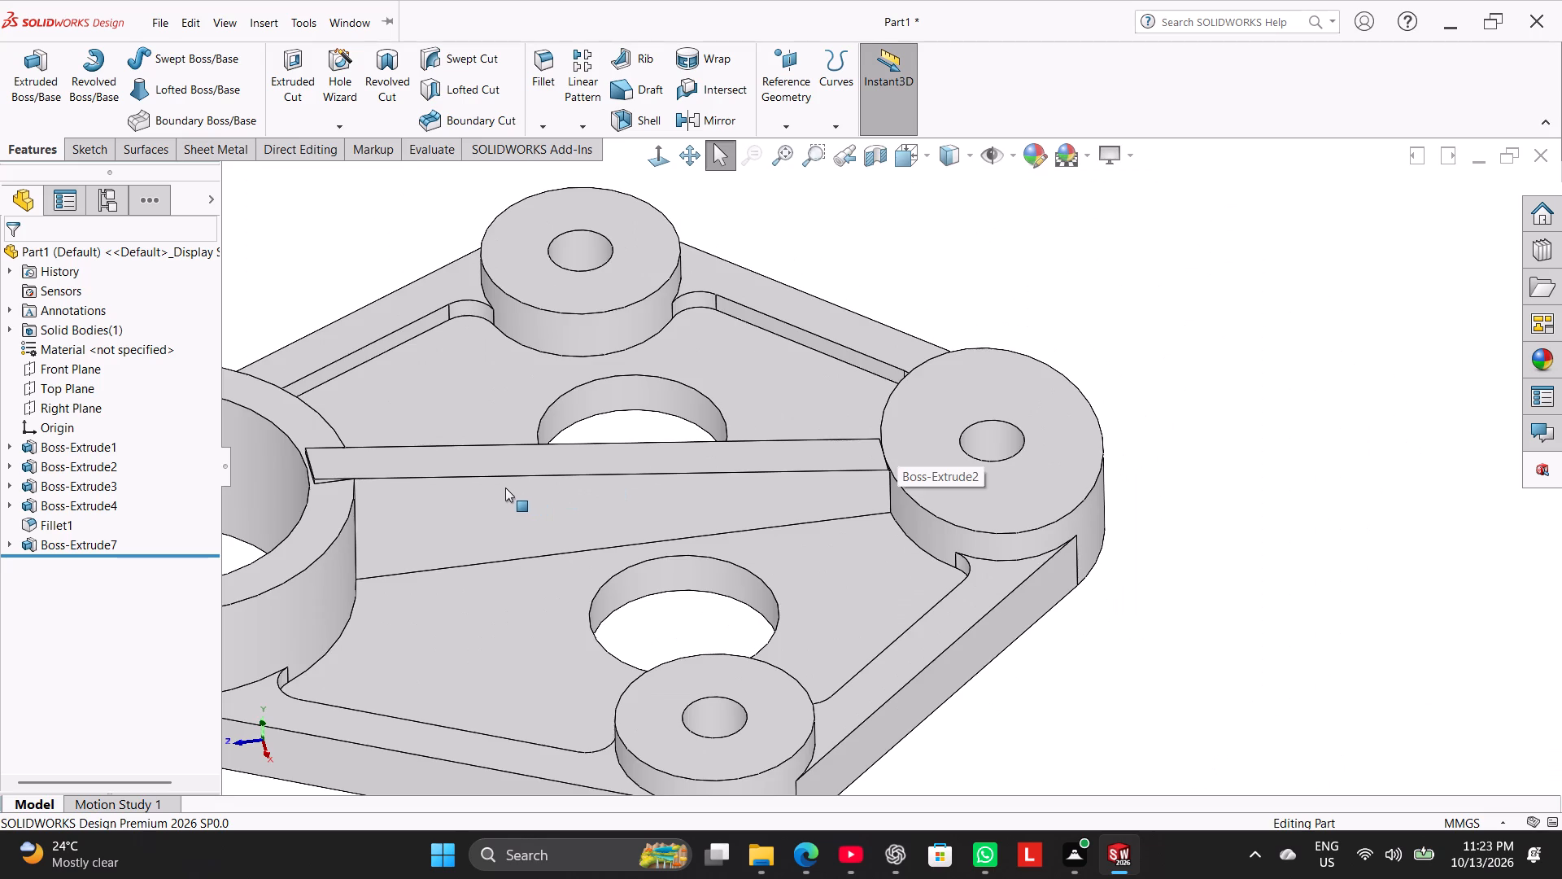
scroll(430, 446, "down", 3)
scroll(501, 444, "down", 2)
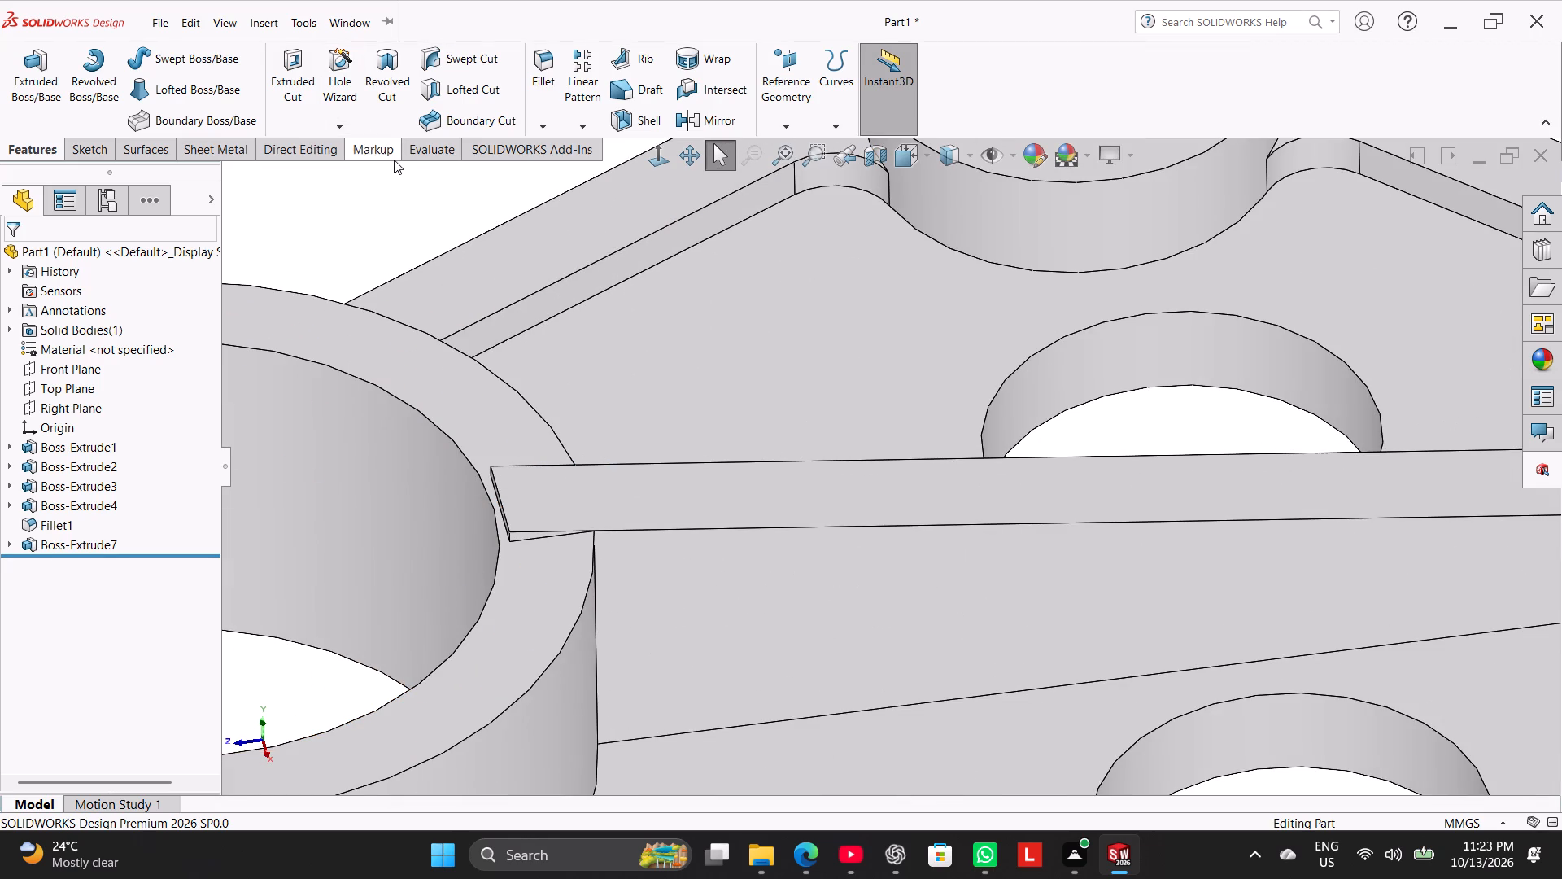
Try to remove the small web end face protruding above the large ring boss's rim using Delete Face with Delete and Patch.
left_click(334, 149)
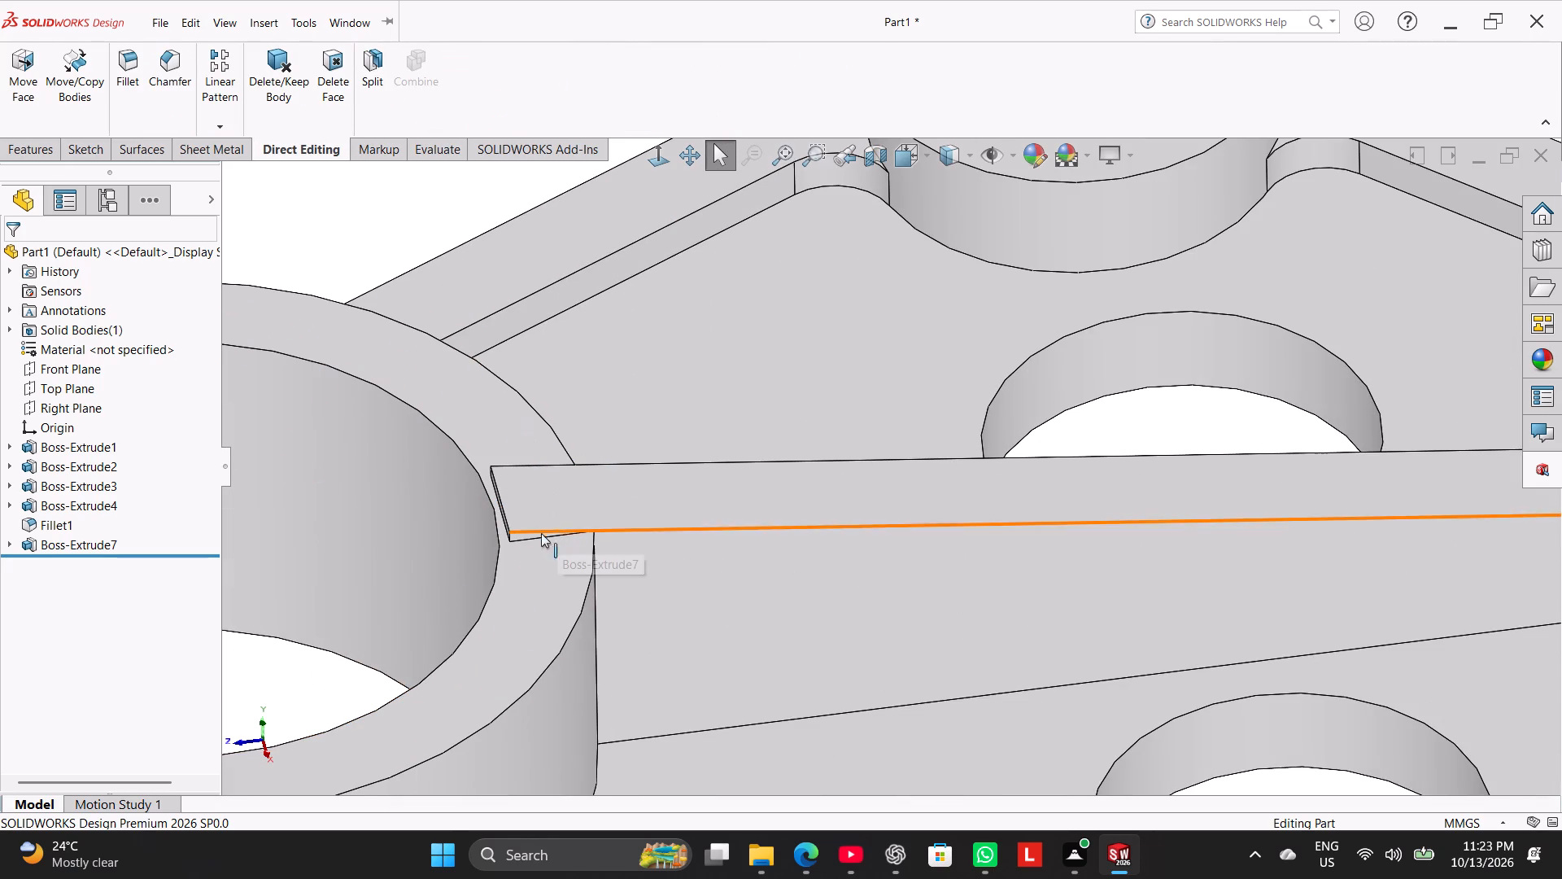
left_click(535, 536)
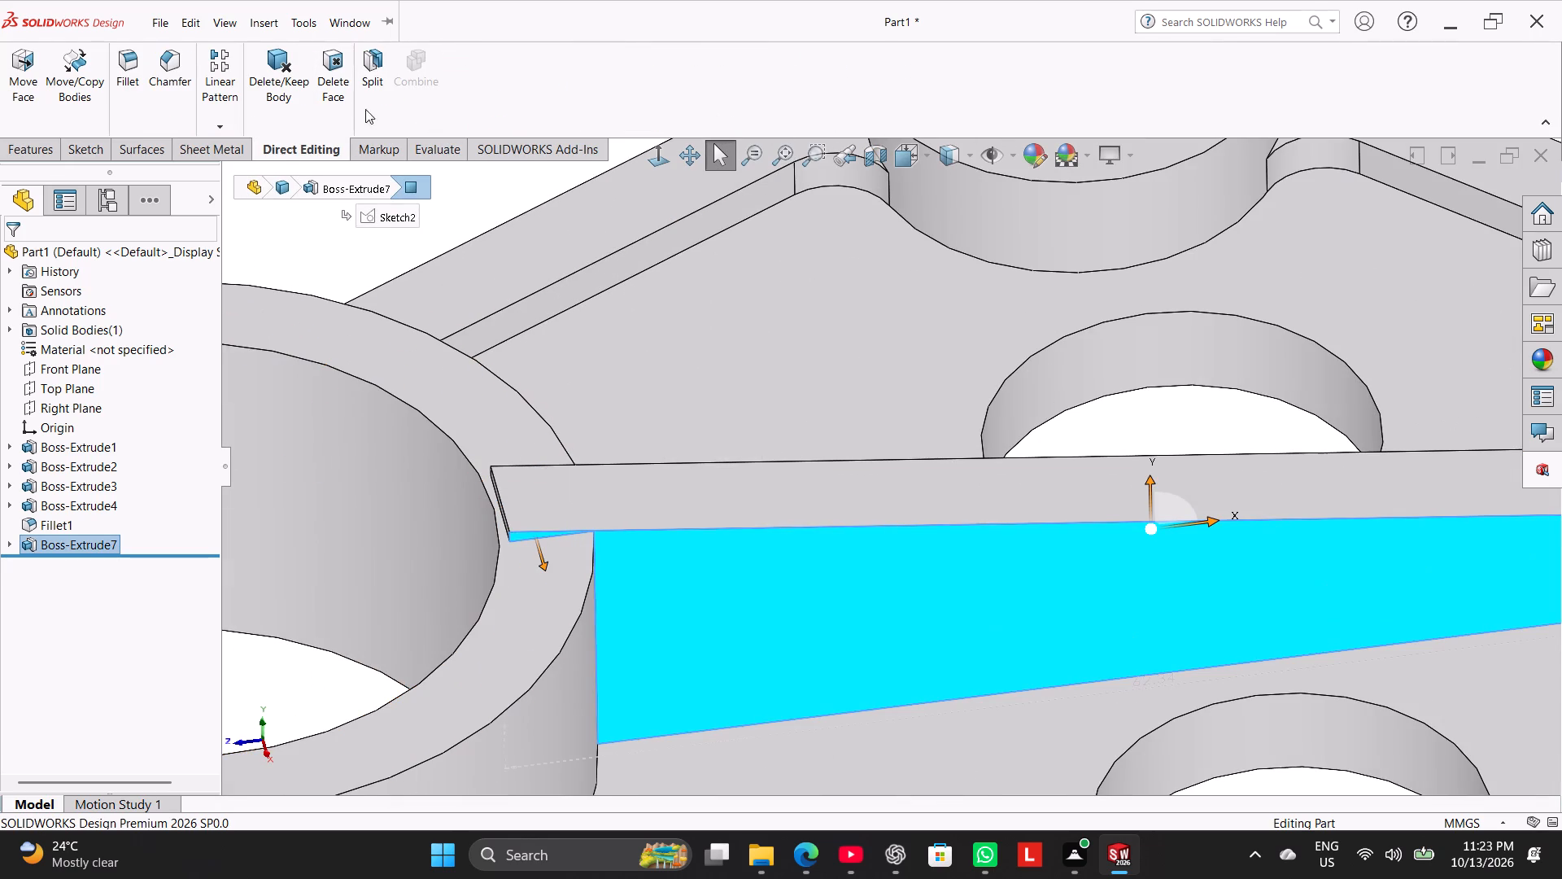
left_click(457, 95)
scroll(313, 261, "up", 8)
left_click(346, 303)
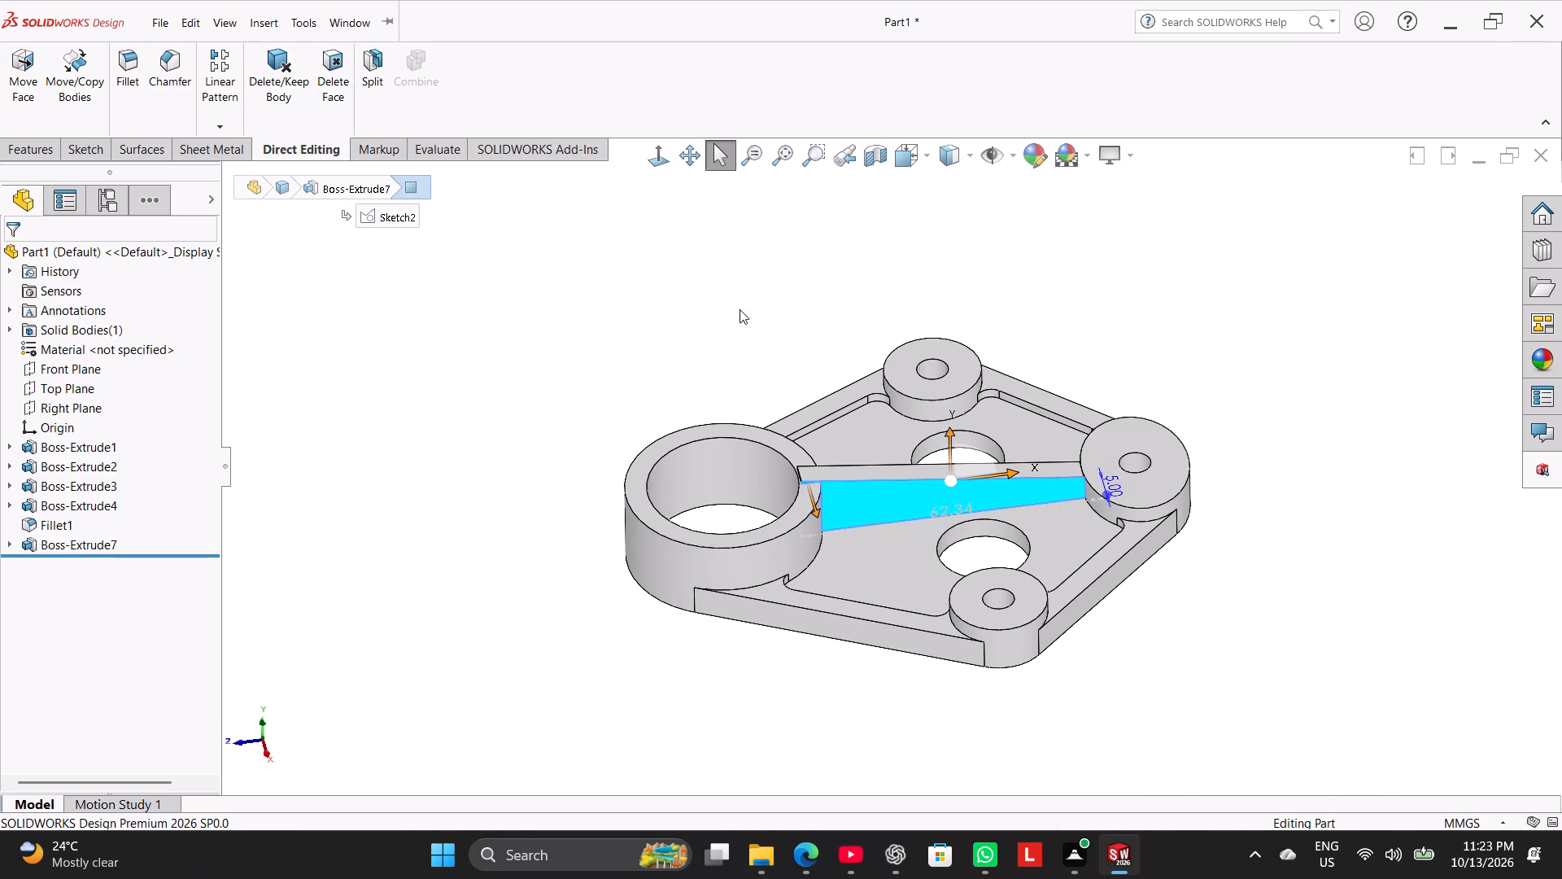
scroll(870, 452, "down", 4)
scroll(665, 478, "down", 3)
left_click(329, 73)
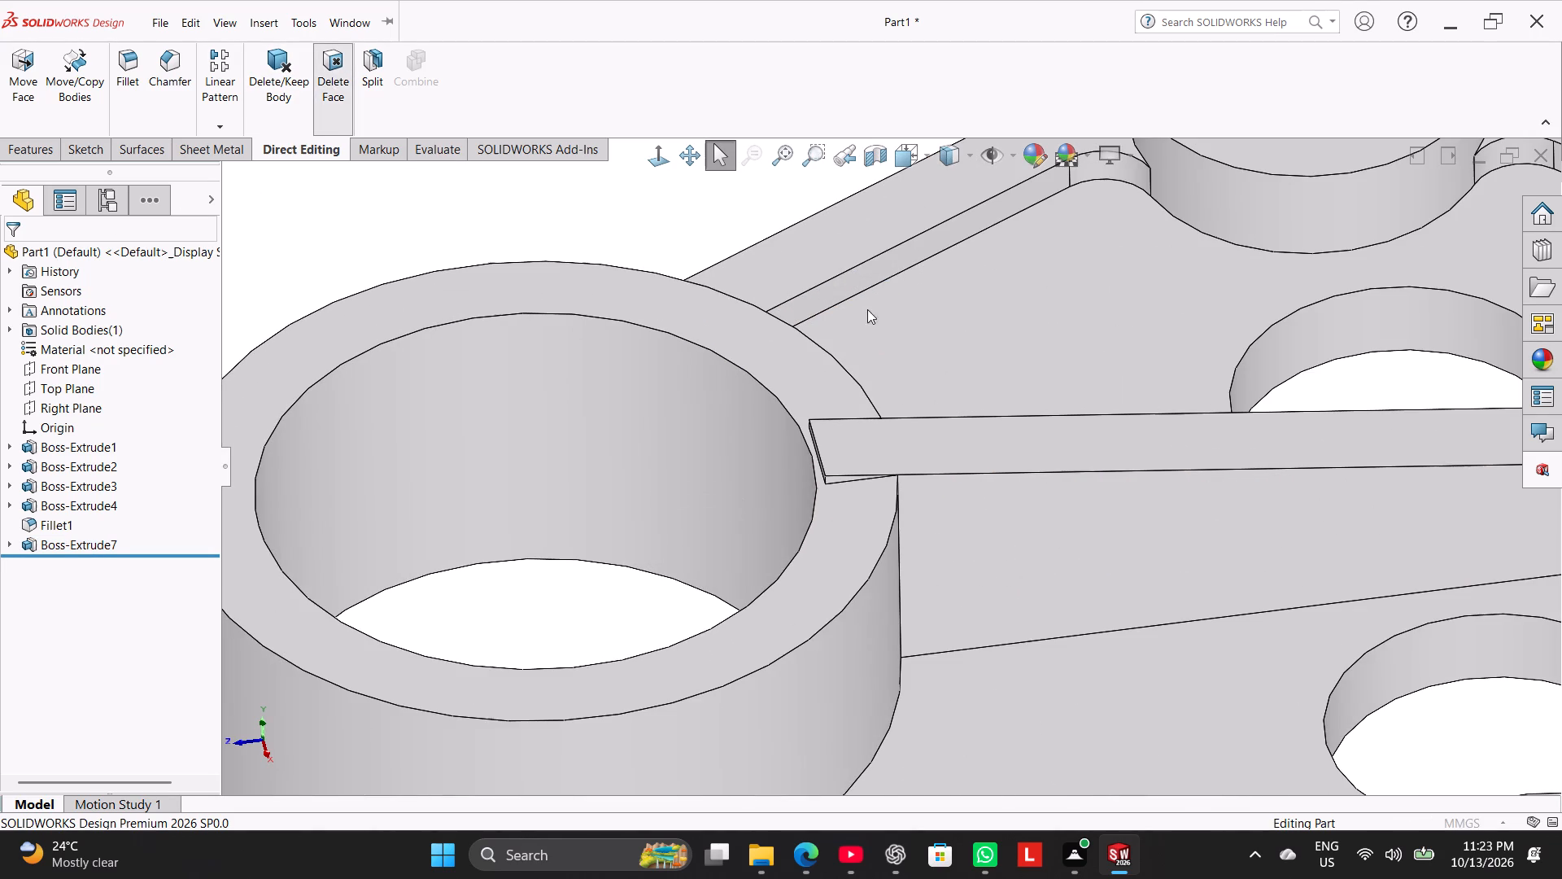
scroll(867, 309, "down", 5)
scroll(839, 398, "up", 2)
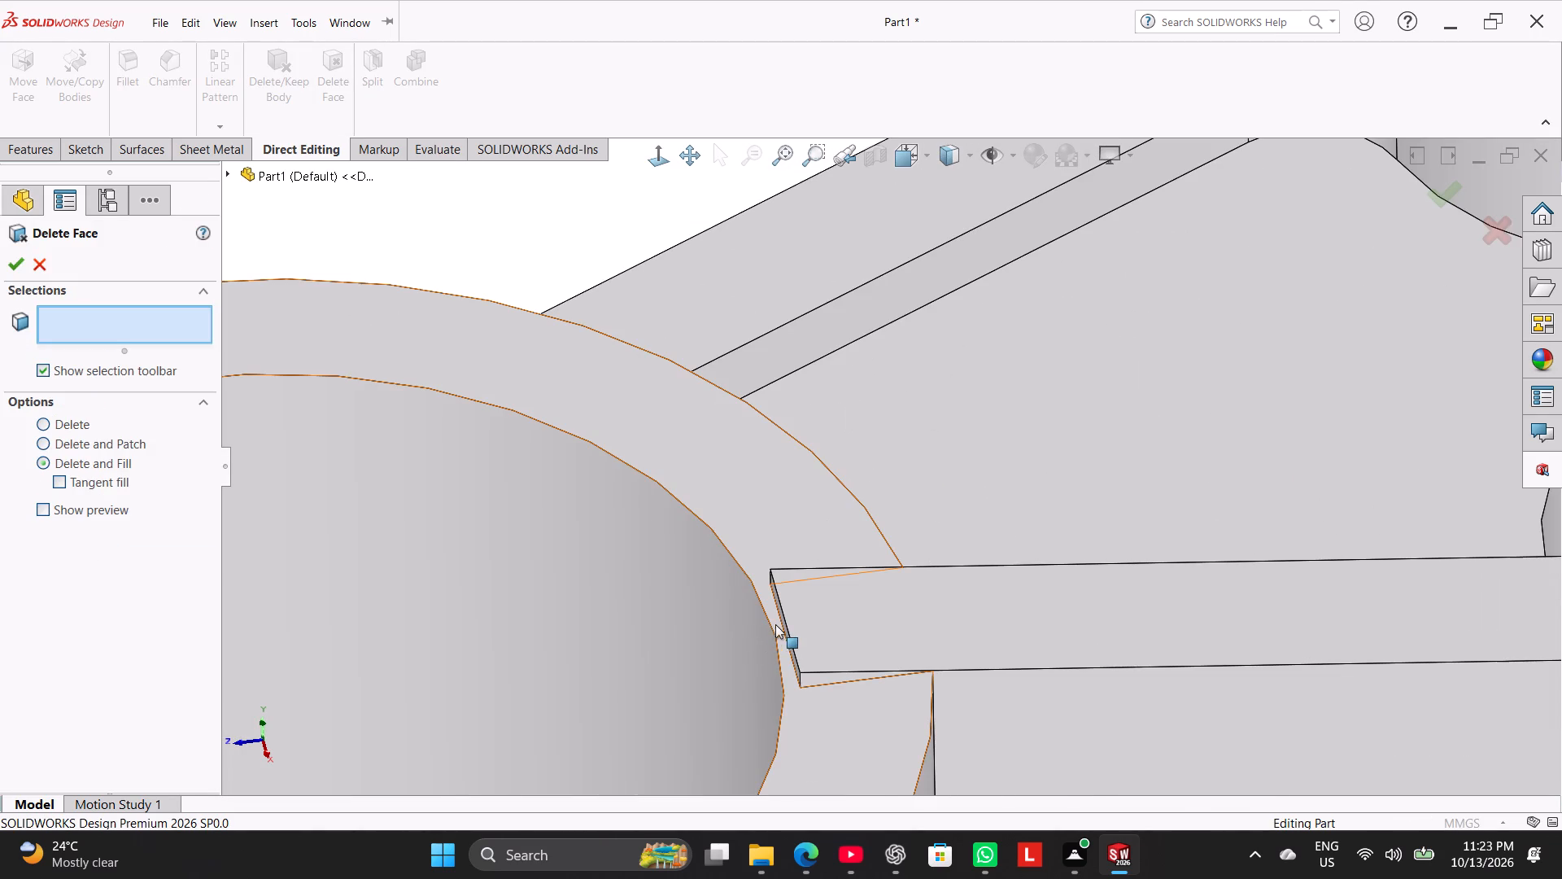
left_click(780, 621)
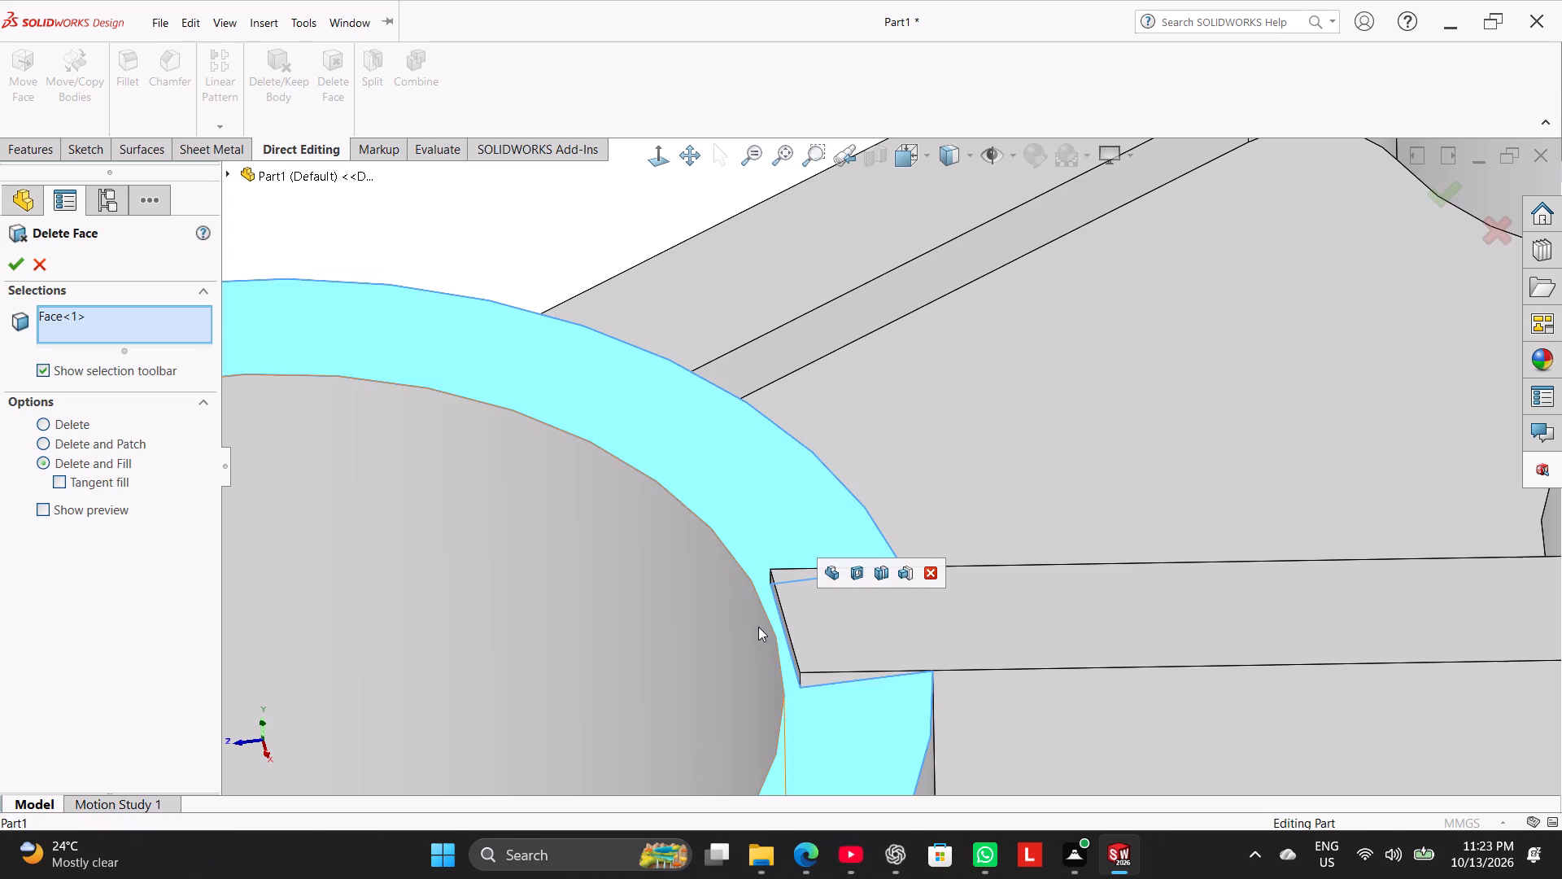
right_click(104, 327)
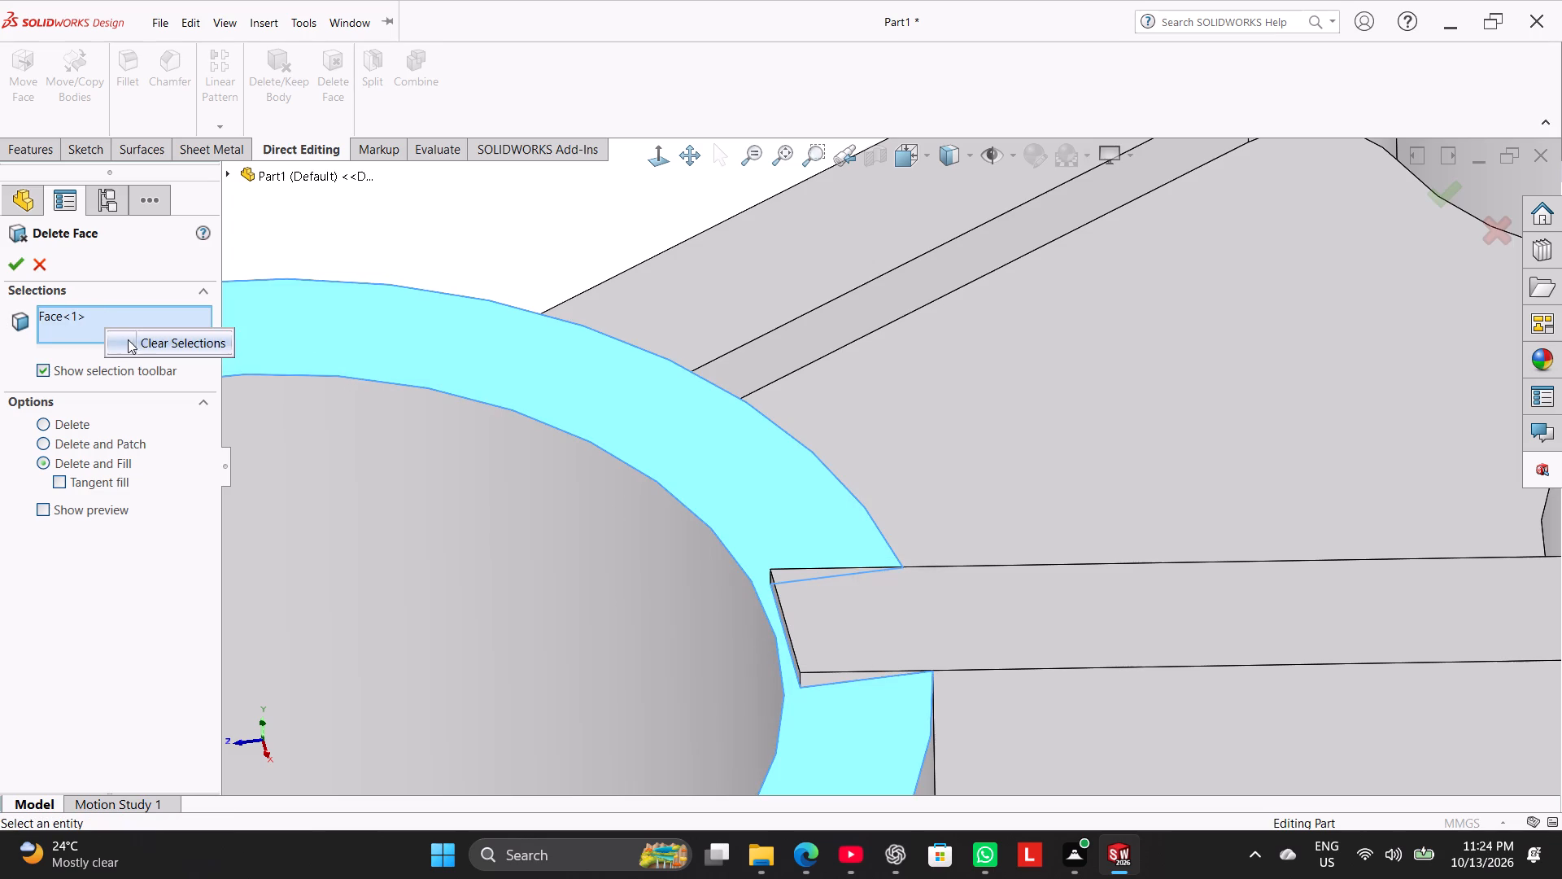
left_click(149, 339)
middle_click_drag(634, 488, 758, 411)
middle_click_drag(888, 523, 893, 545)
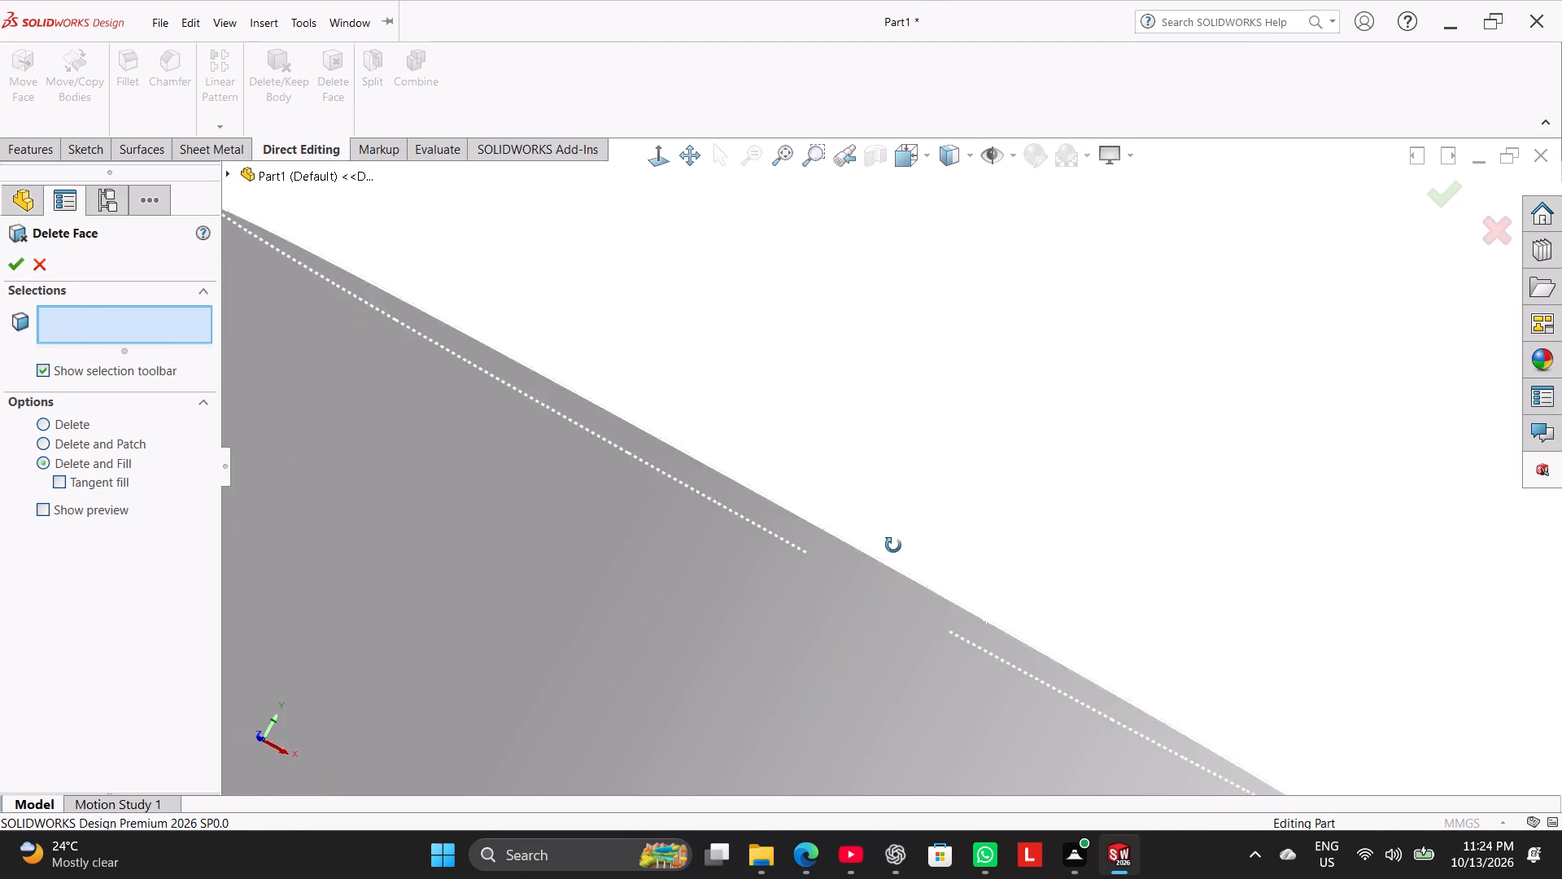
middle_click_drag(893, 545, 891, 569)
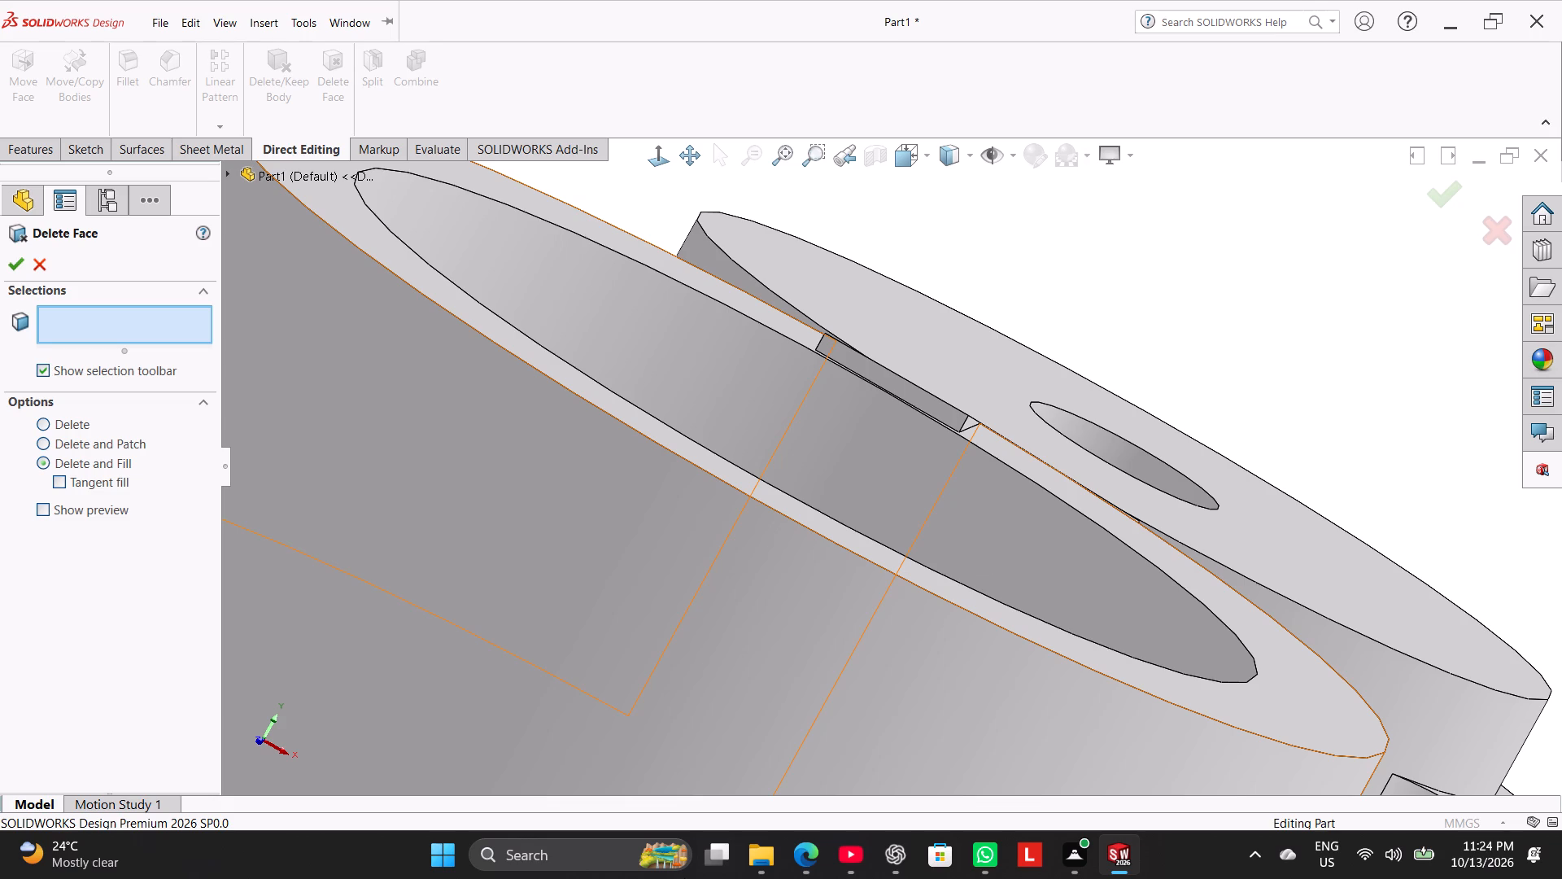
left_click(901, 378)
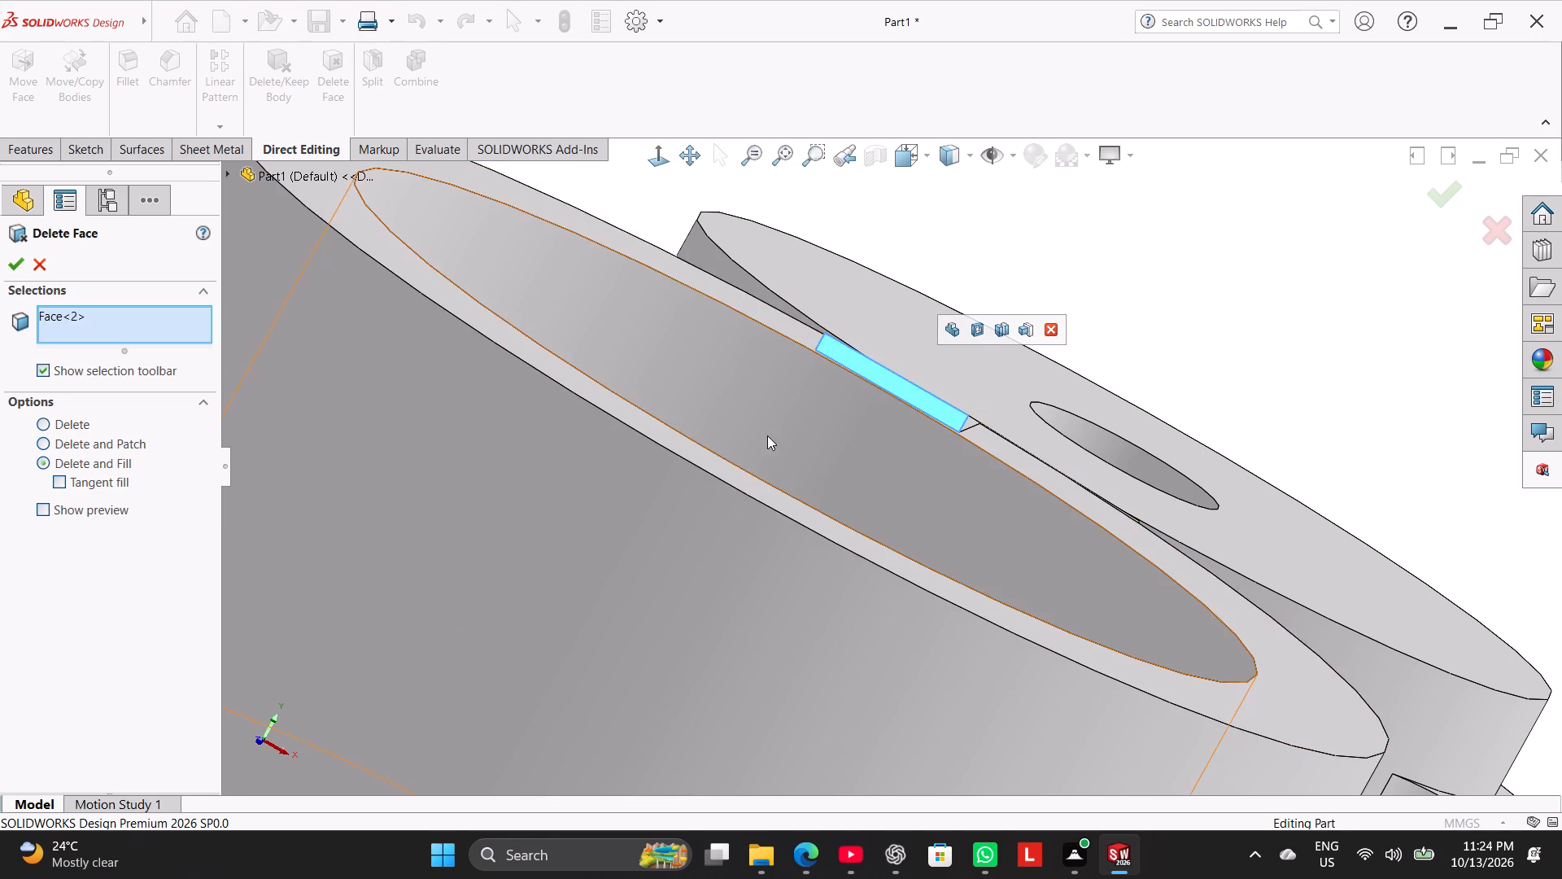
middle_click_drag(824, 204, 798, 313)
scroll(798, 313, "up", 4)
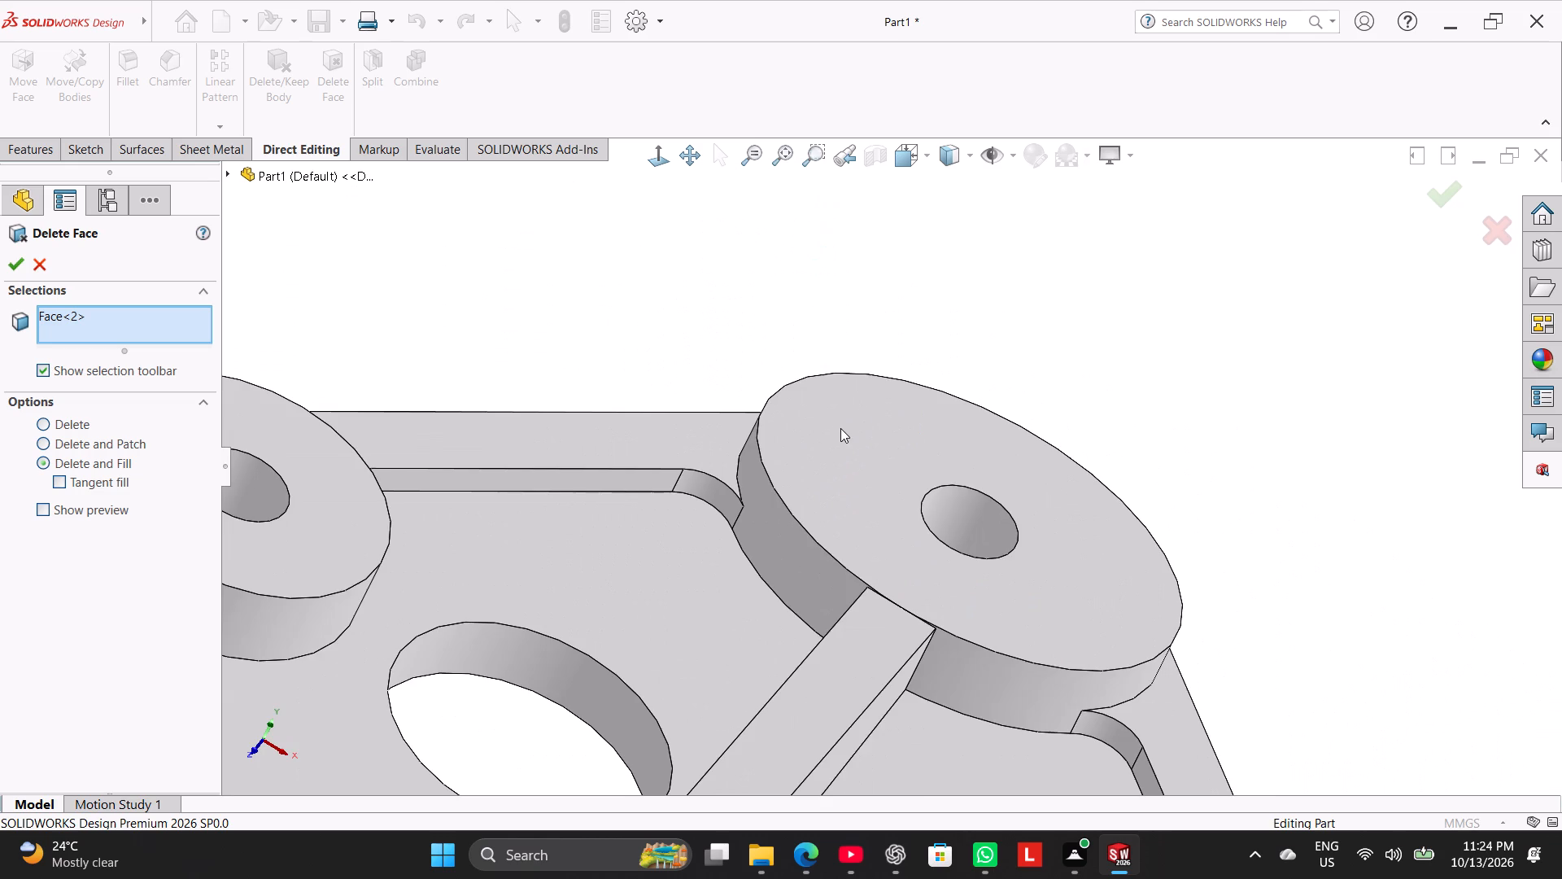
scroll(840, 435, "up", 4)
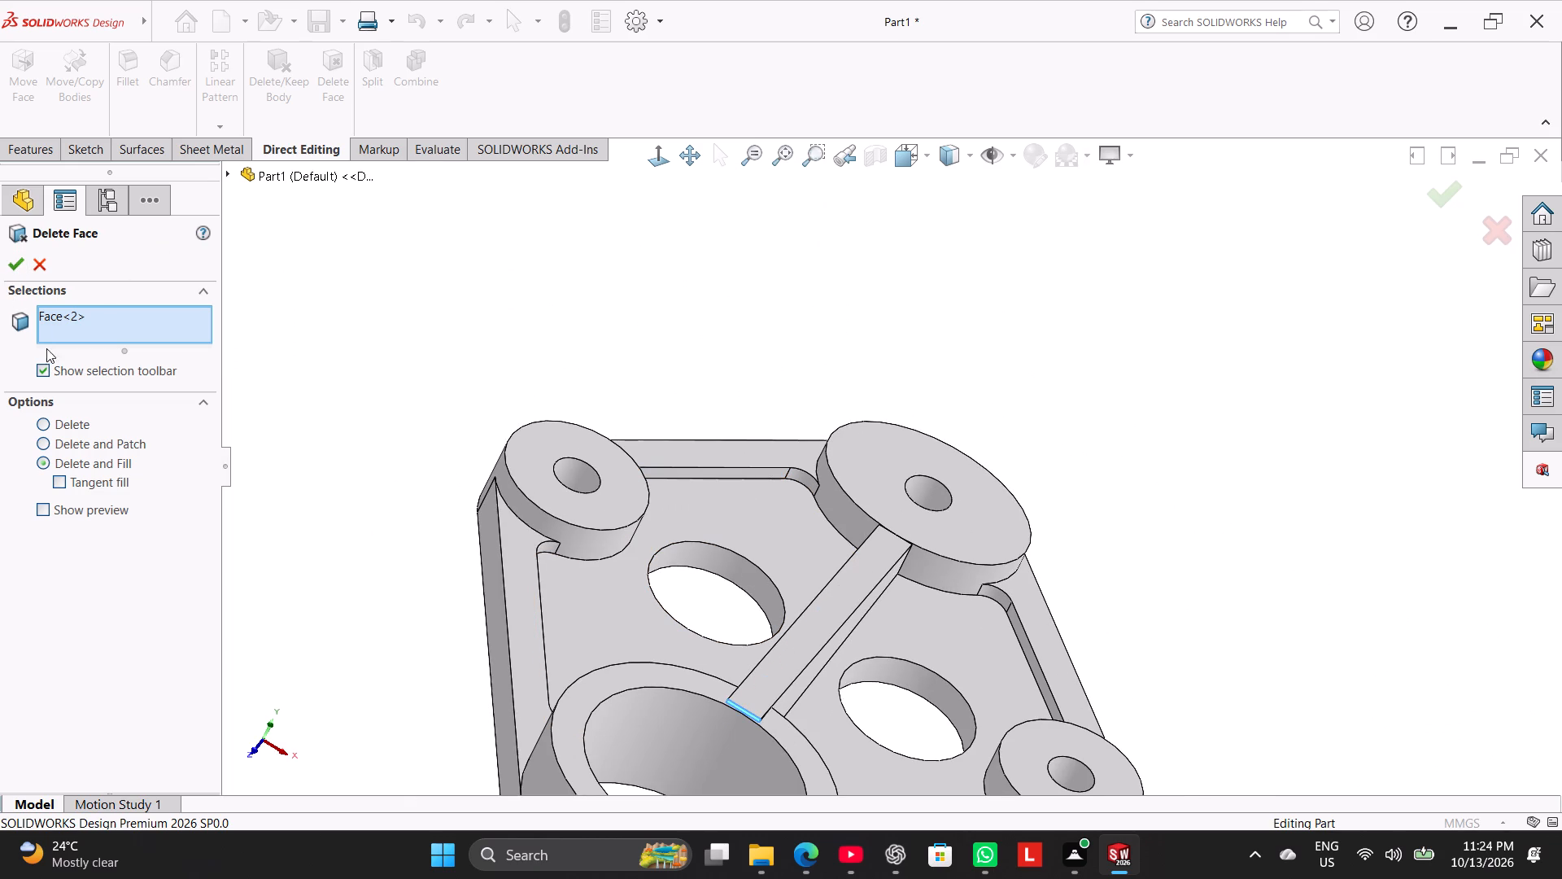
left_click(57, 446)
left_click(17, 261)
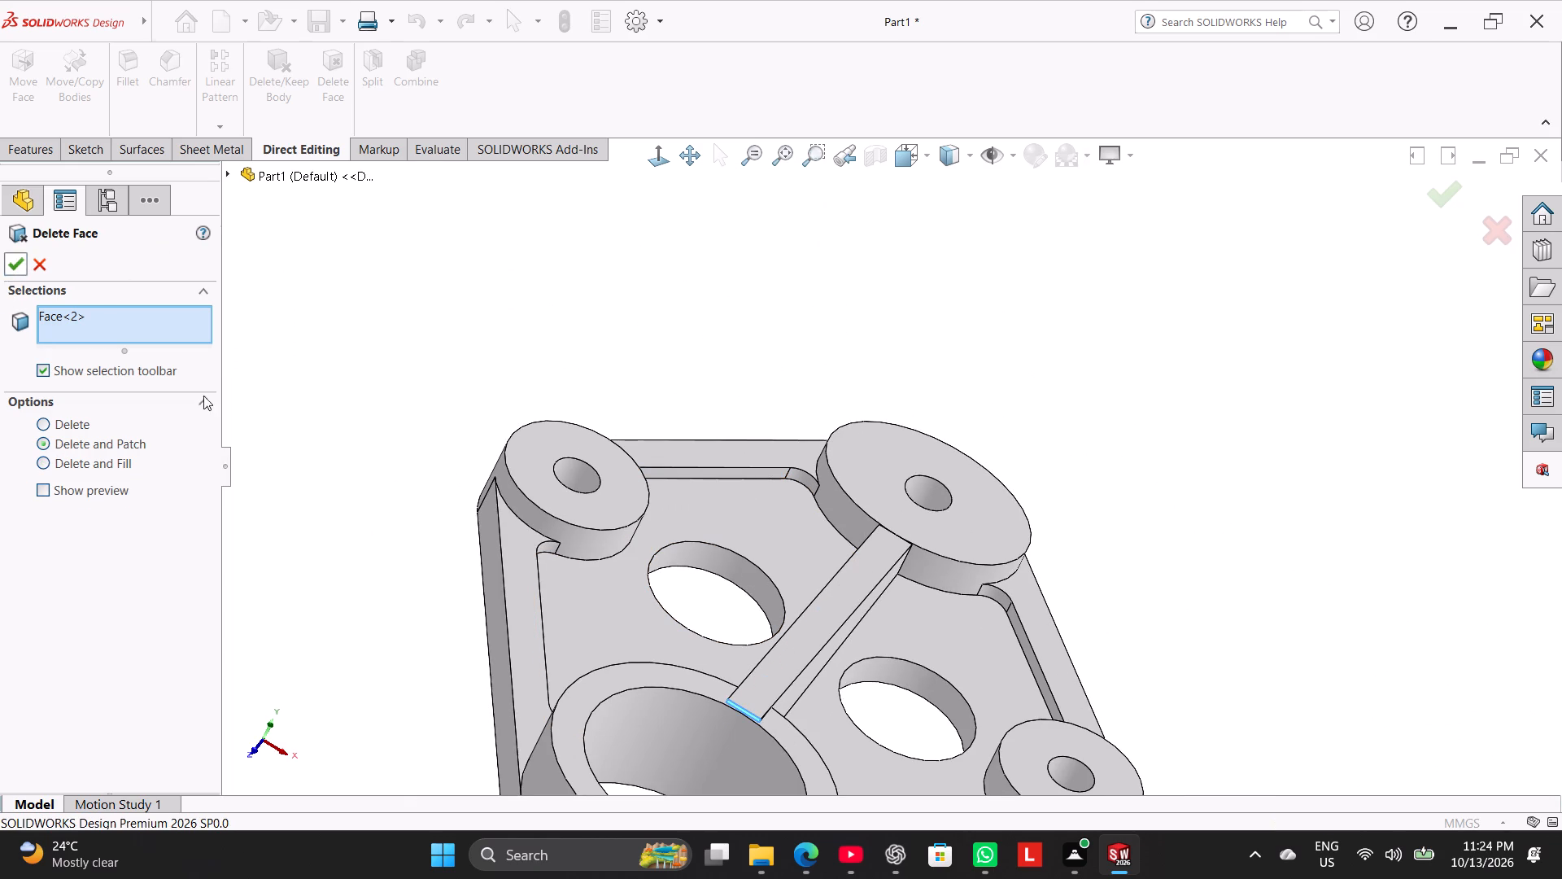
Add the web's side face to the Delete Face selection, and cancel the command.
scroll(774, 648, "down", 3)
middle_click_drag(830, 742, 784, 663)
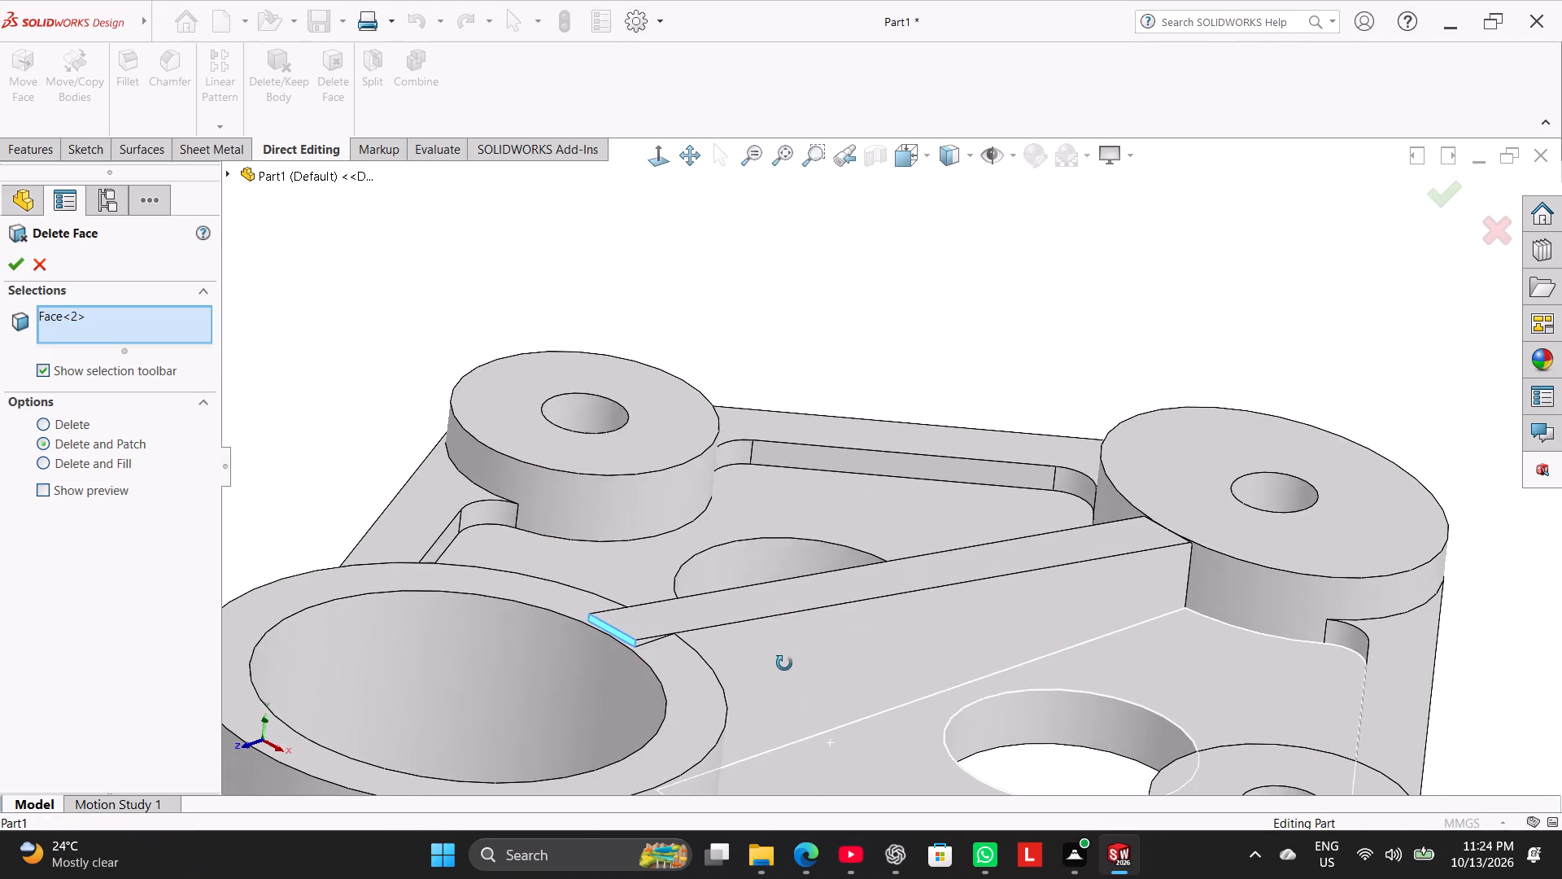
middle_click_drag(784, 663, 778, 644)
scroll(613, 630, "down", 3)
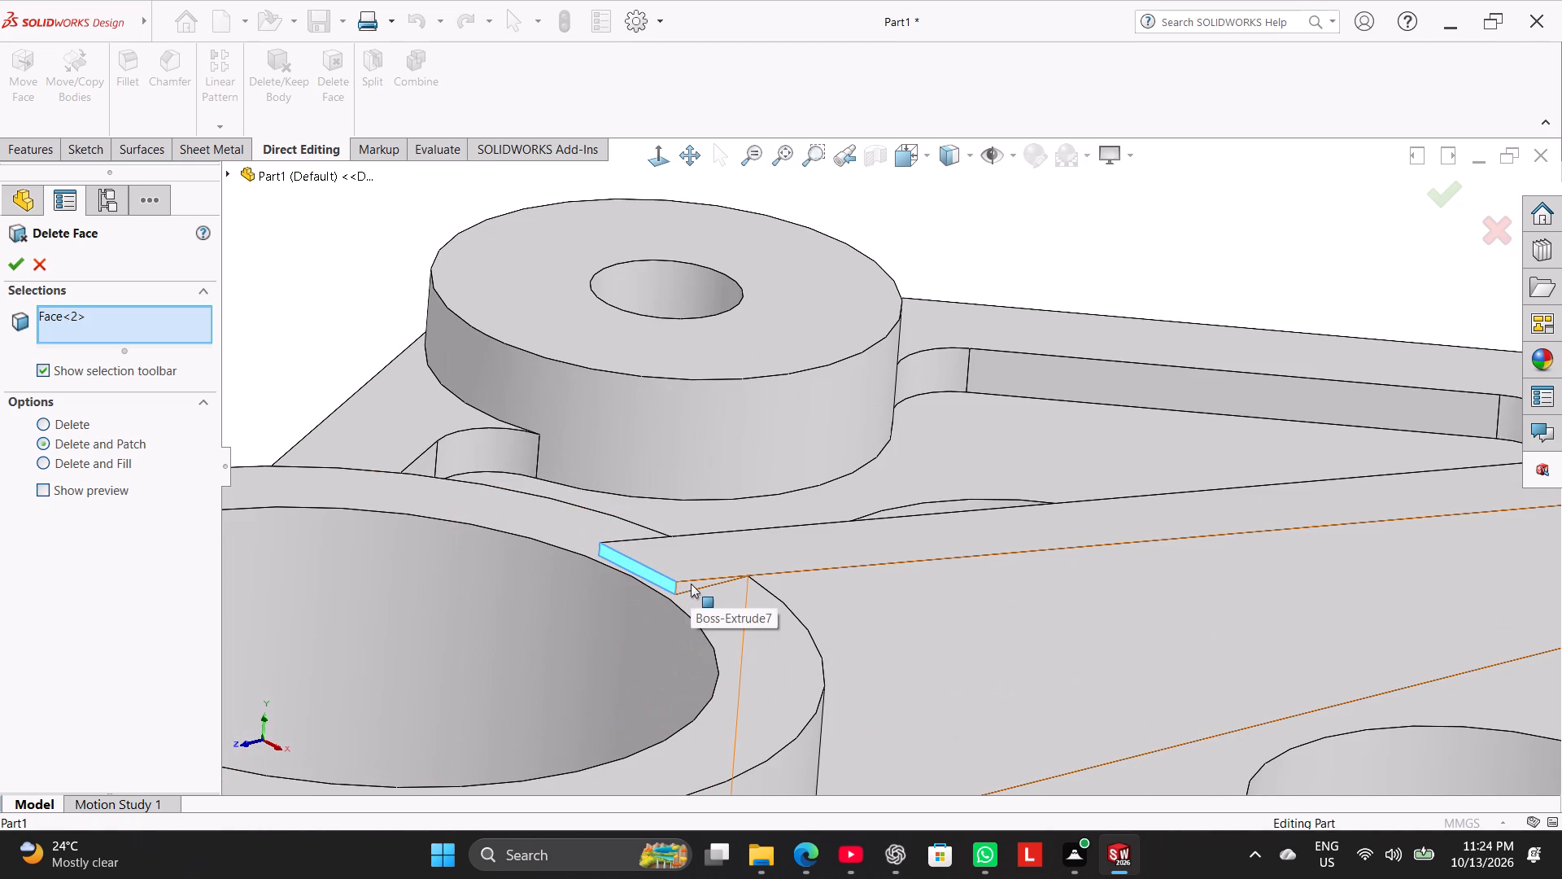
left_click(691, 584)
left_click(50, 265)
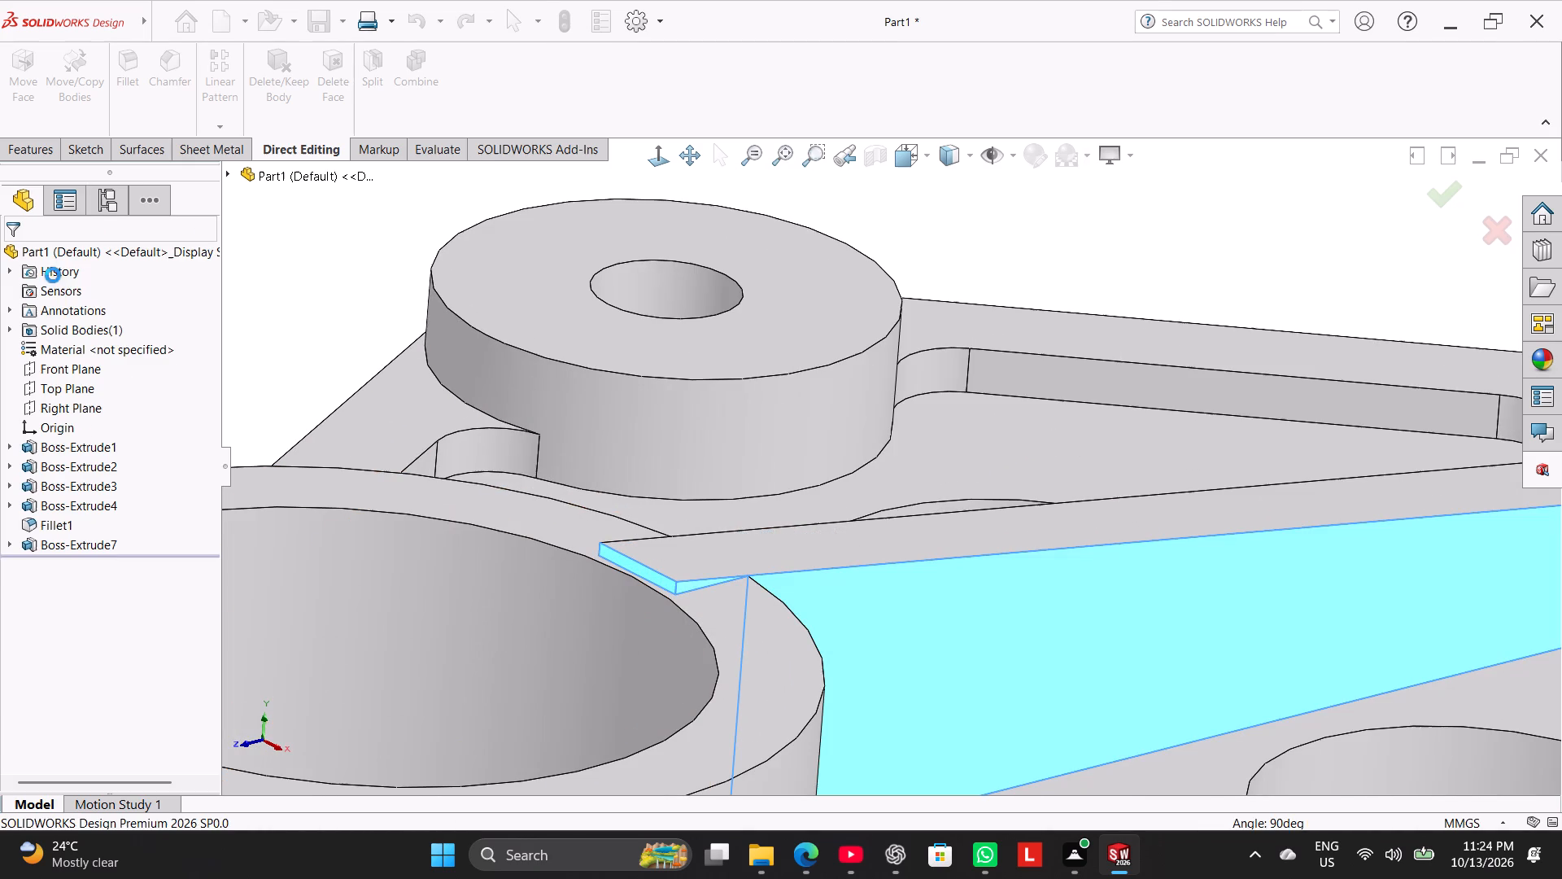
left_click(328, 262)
Inspect the web's raised end where it sits over the large ring boss's rim.
scroll(757, 521, "up", 4)
middle_click_drag(963, 397, 955, 372)
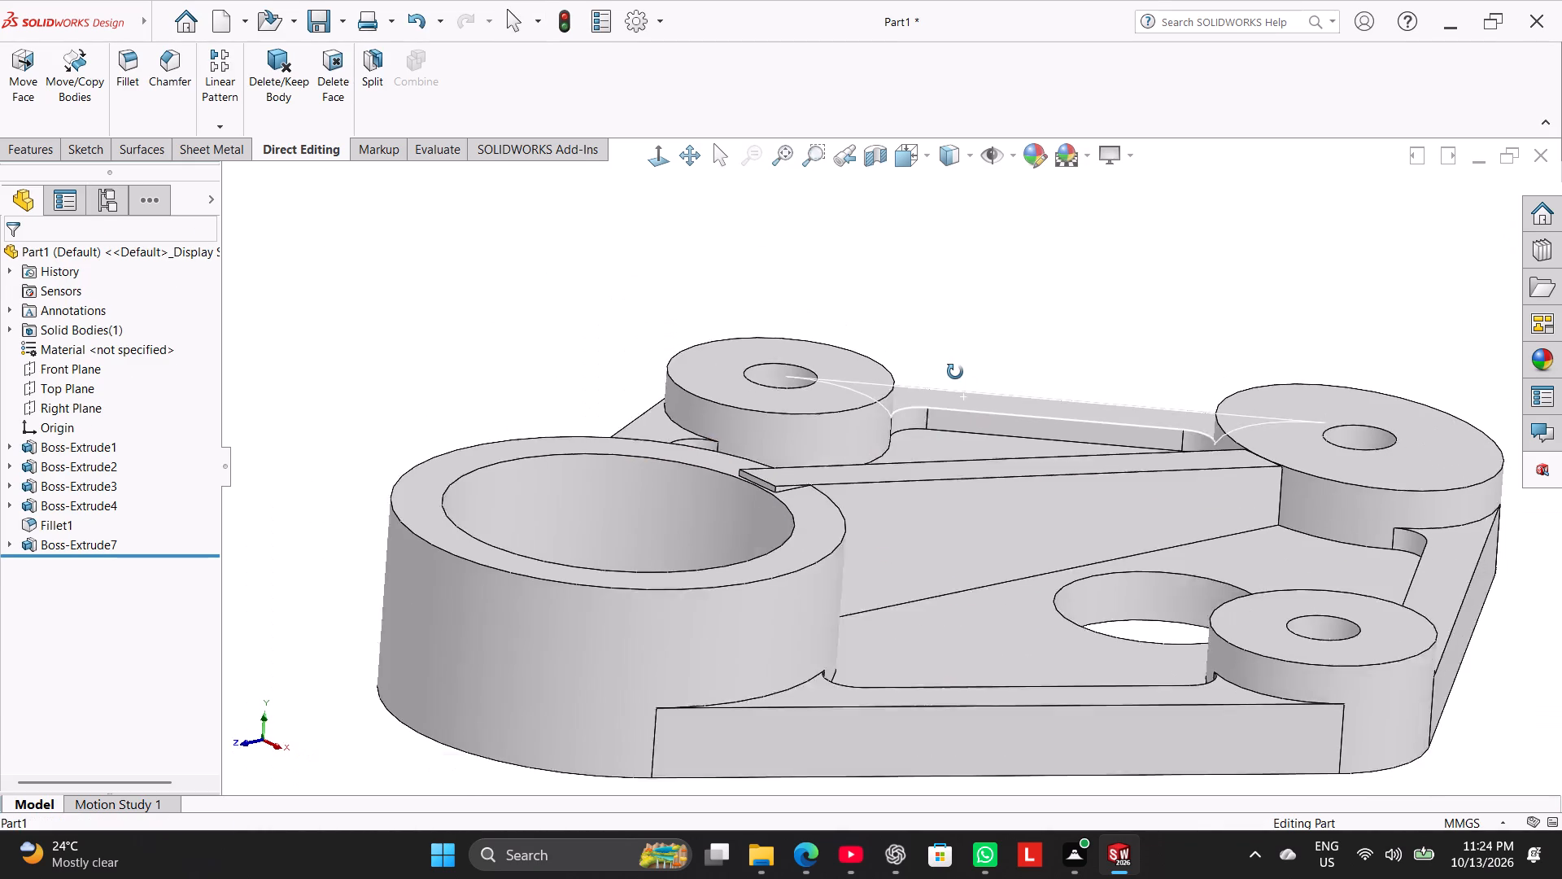
middle_click_drag(955, 372, 942, 466)
scroll(848, 553, "up", 1)
scroll(801, 618, "down", 3)
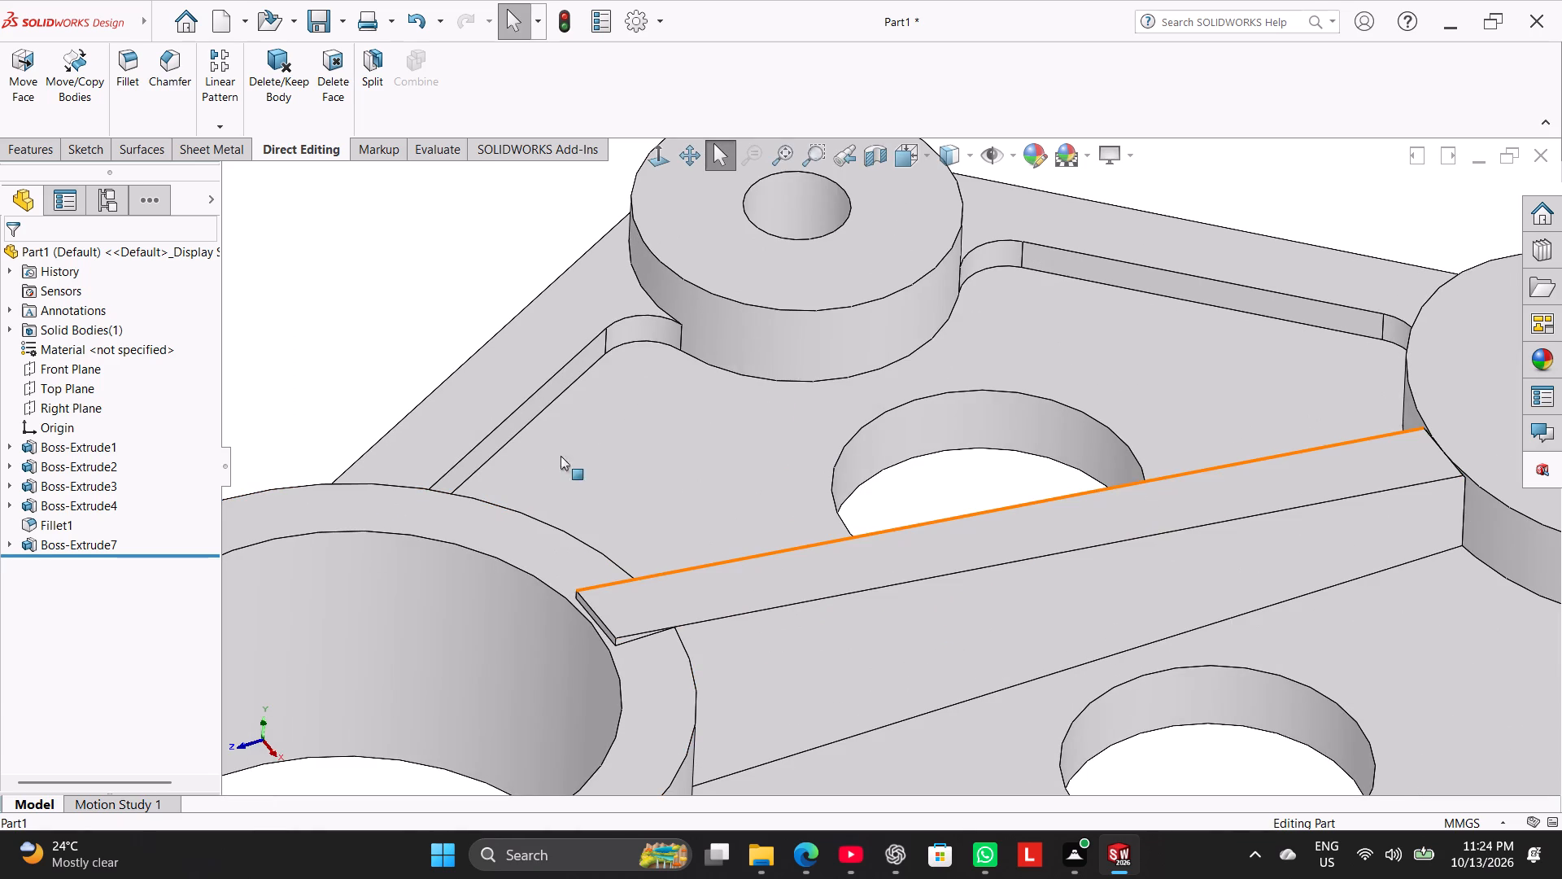
scroll(677, 614, "down", 4)
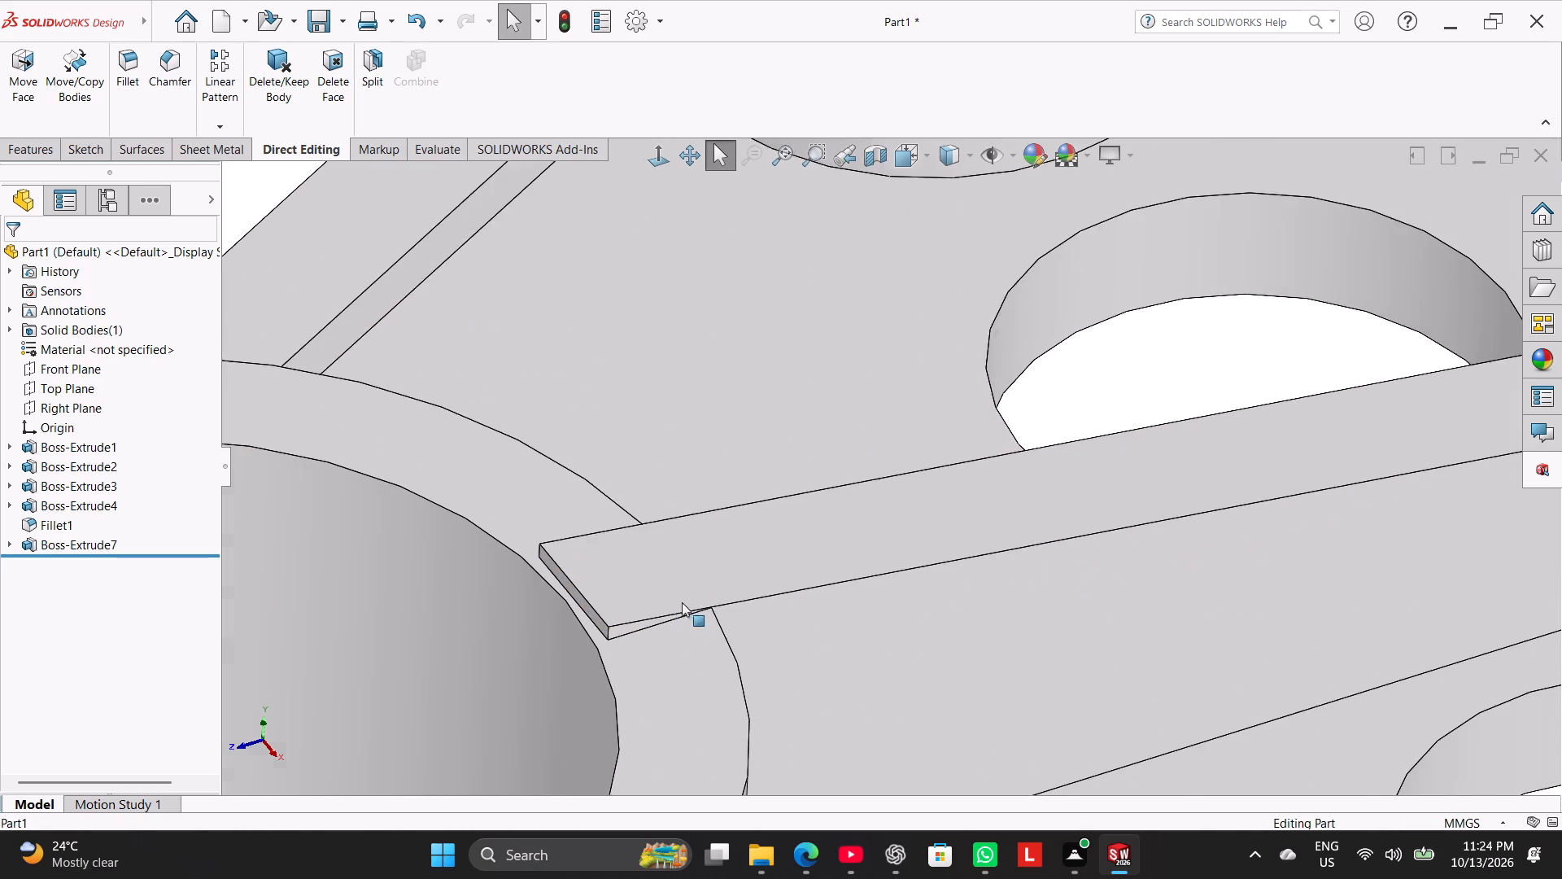
Start a new sketch on the large ring boss's top rim face.
scroll(682, 602, "down", 1)
scroll(563, 384, "up", 6)
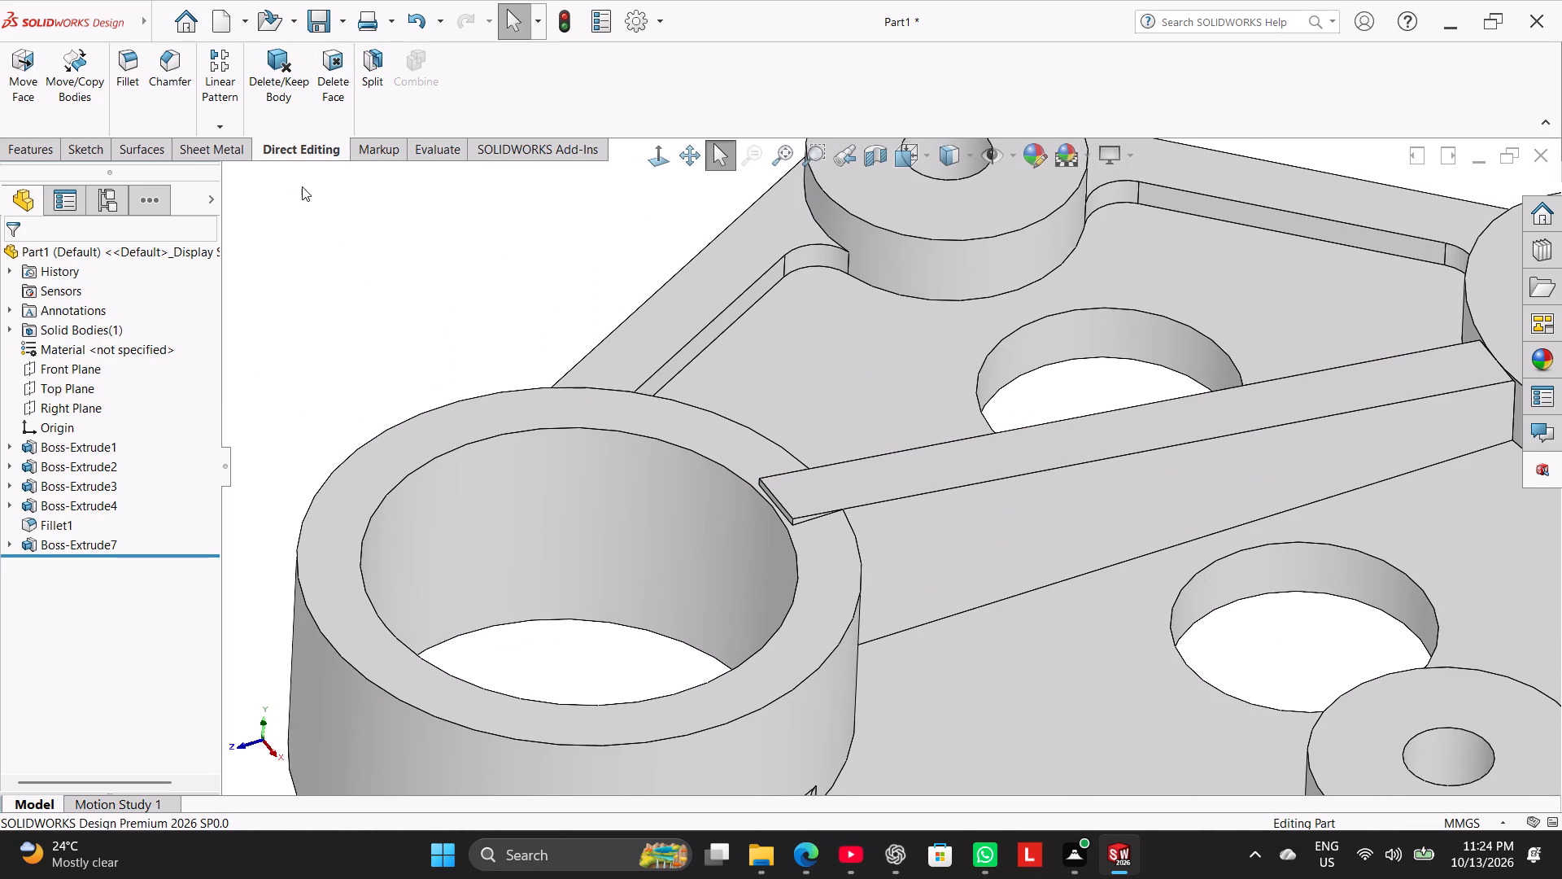
right_click(577, 407)
left_click(626, 383)
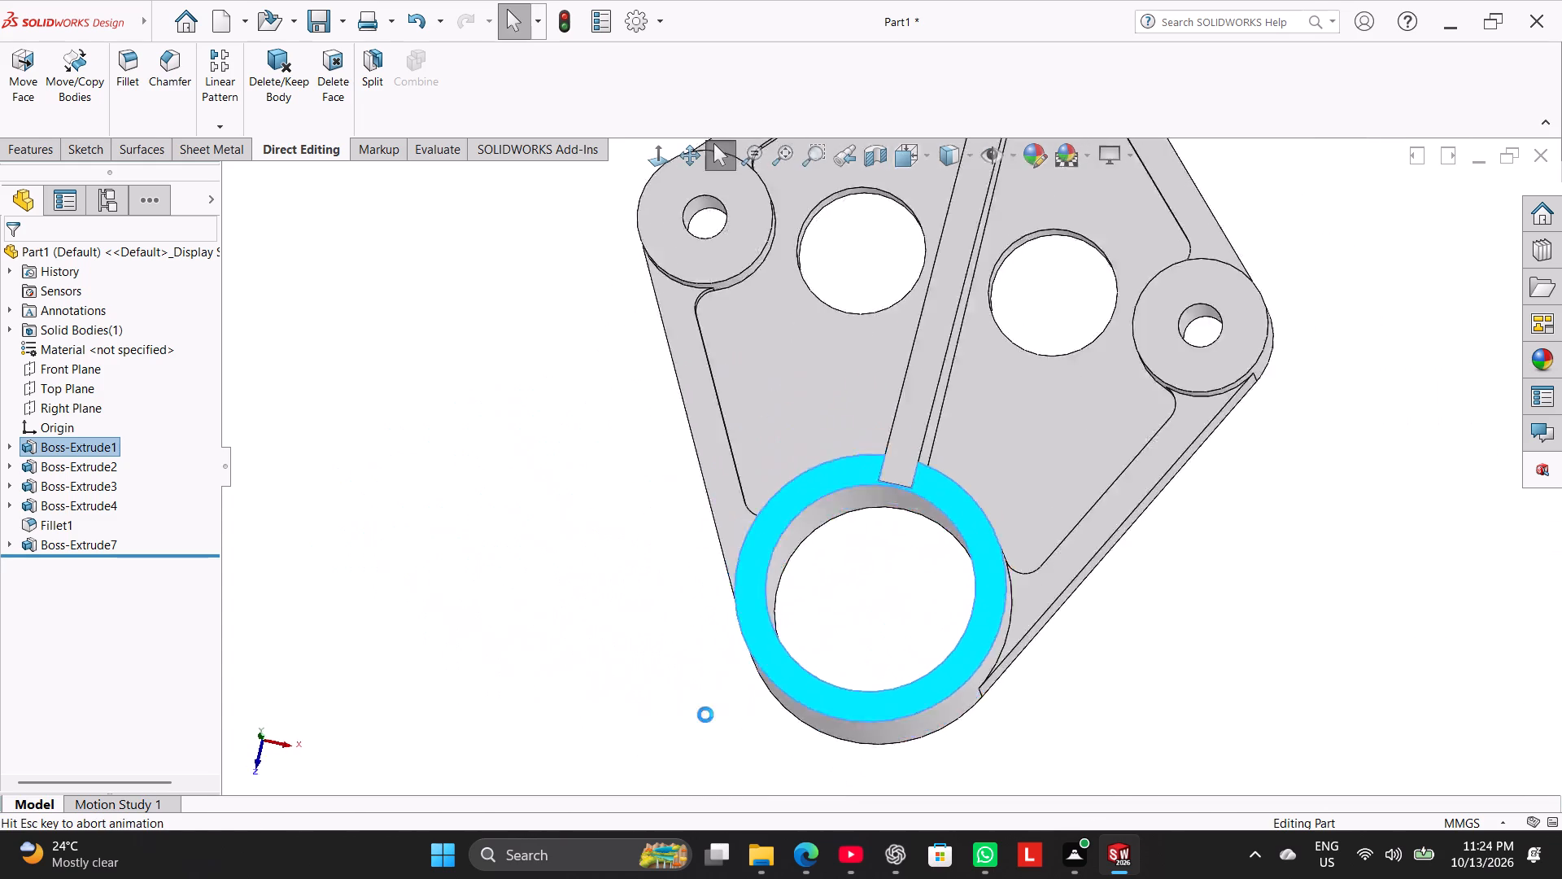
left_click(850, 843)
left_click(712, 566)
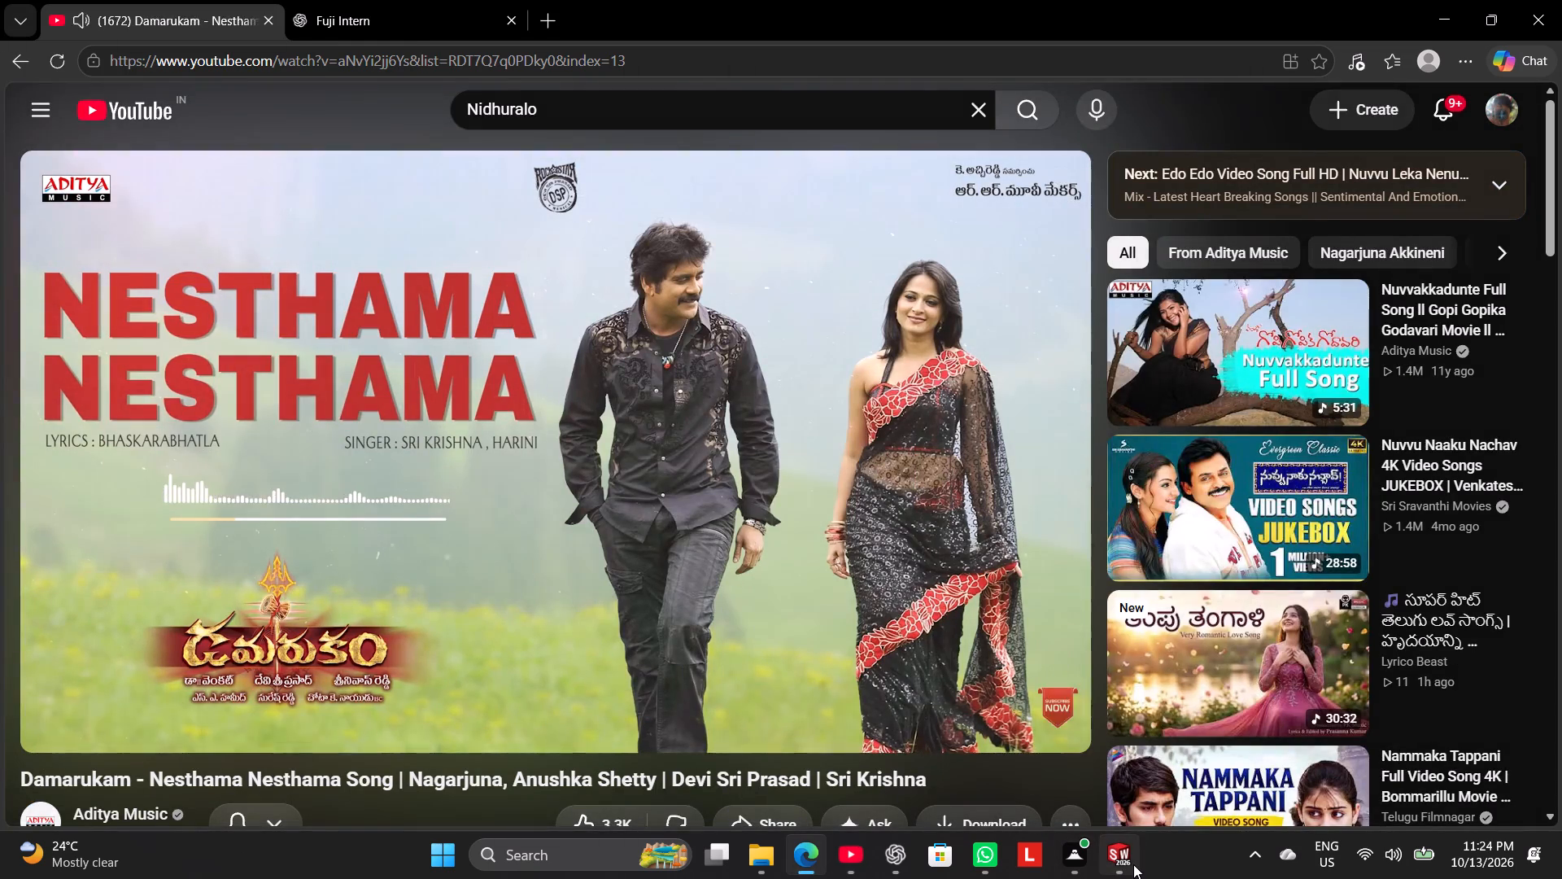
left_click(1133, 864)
Convert the ring rim's outer outline into sketch entities and trim away the three notch lines around the web end.
left_click(330, 72)
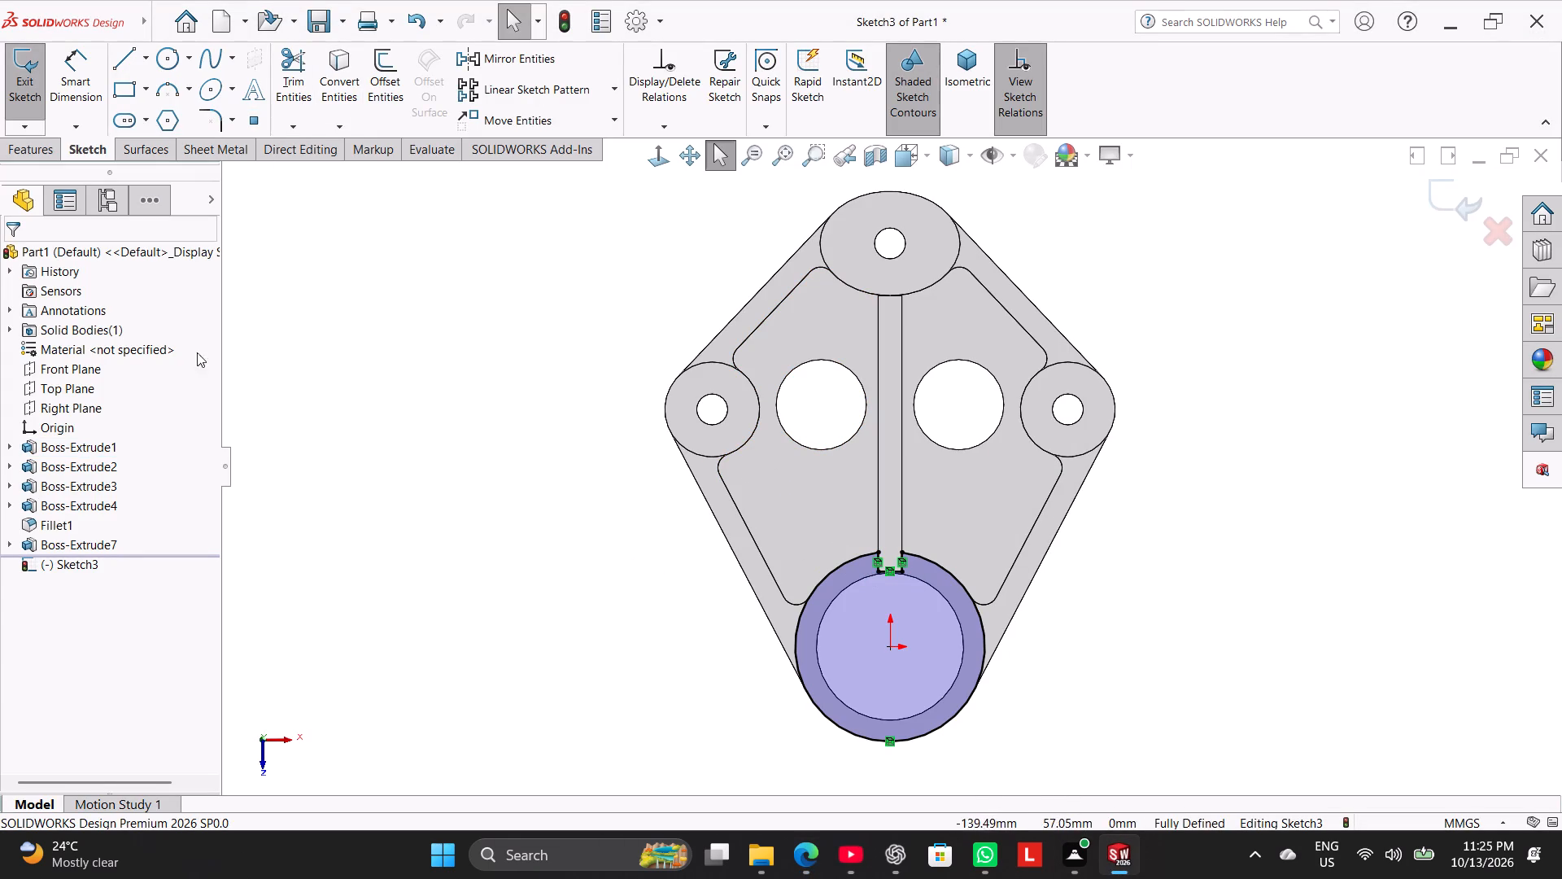
scroll(910, 592, "down", 5)
scroll(879, 541, "up", 2)
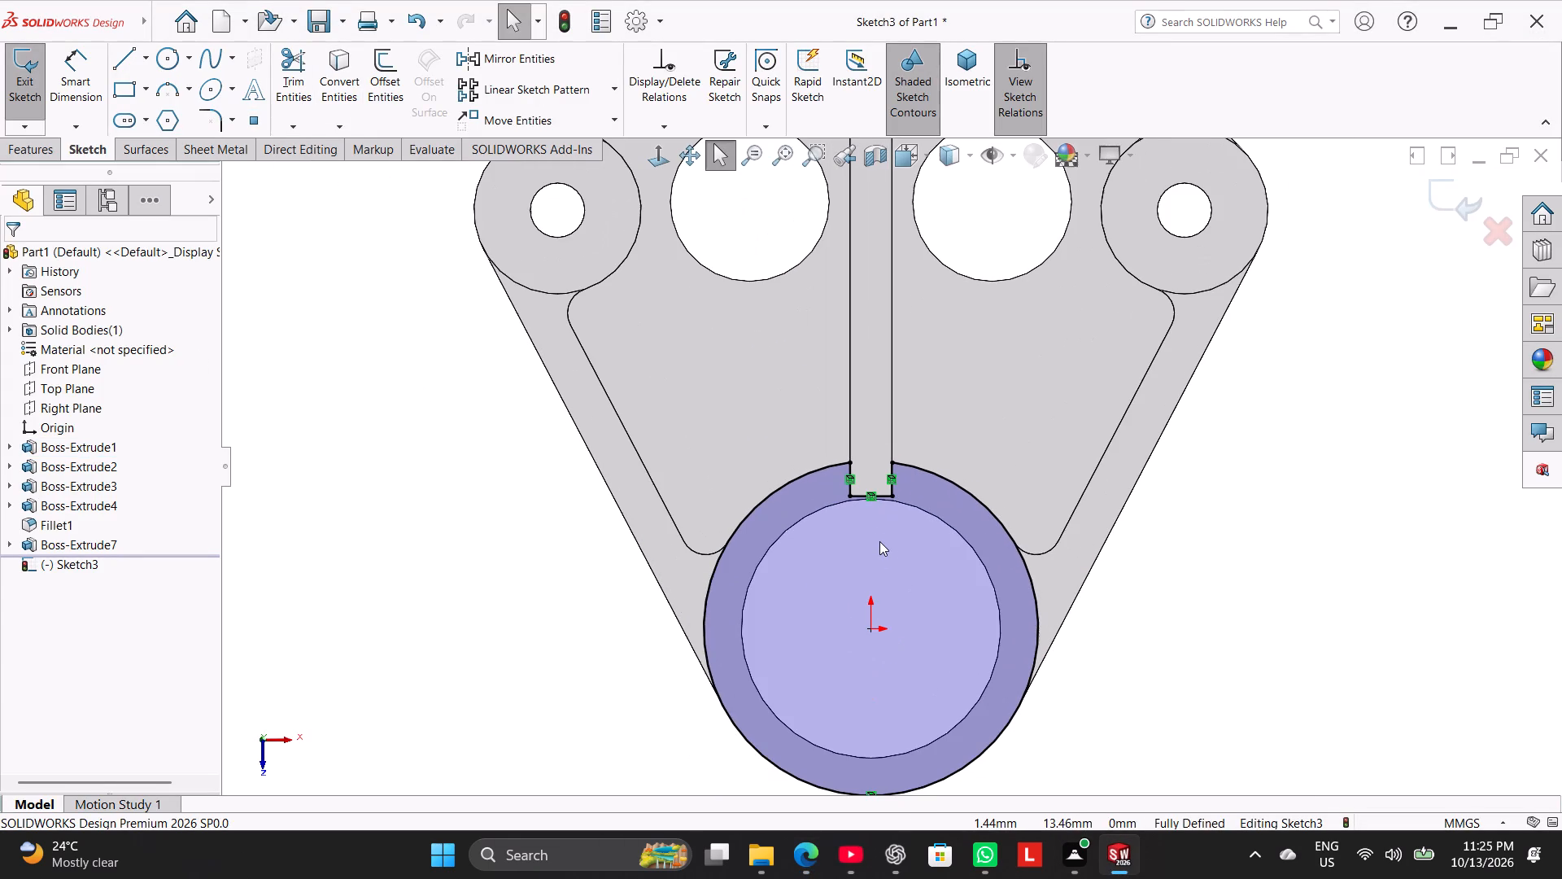
left_click(312, 52)
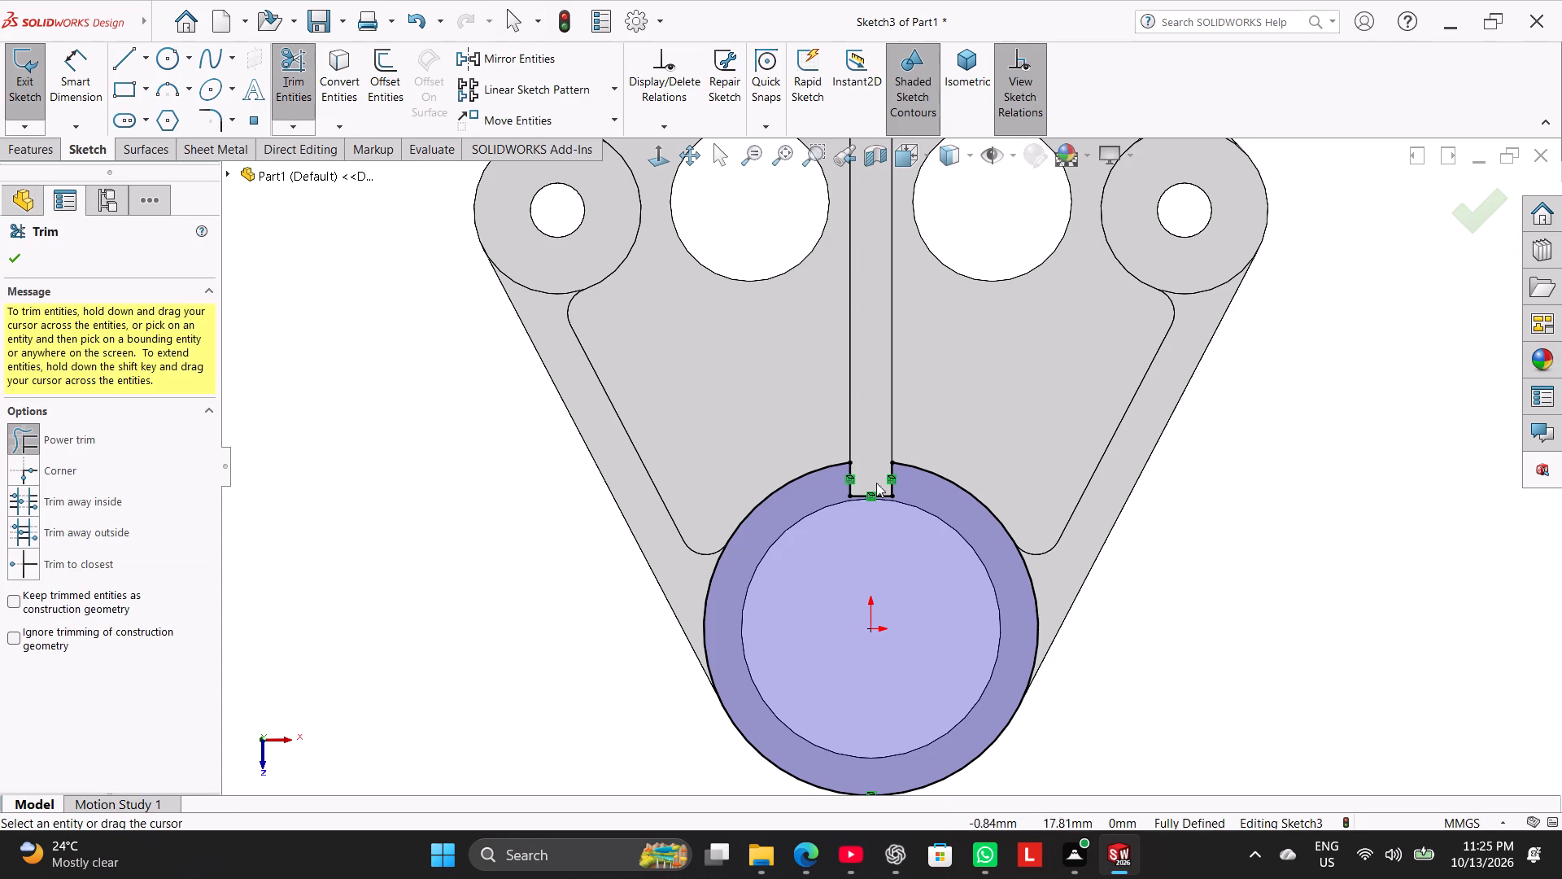
left_click_drag(921, 497, 833, 494)
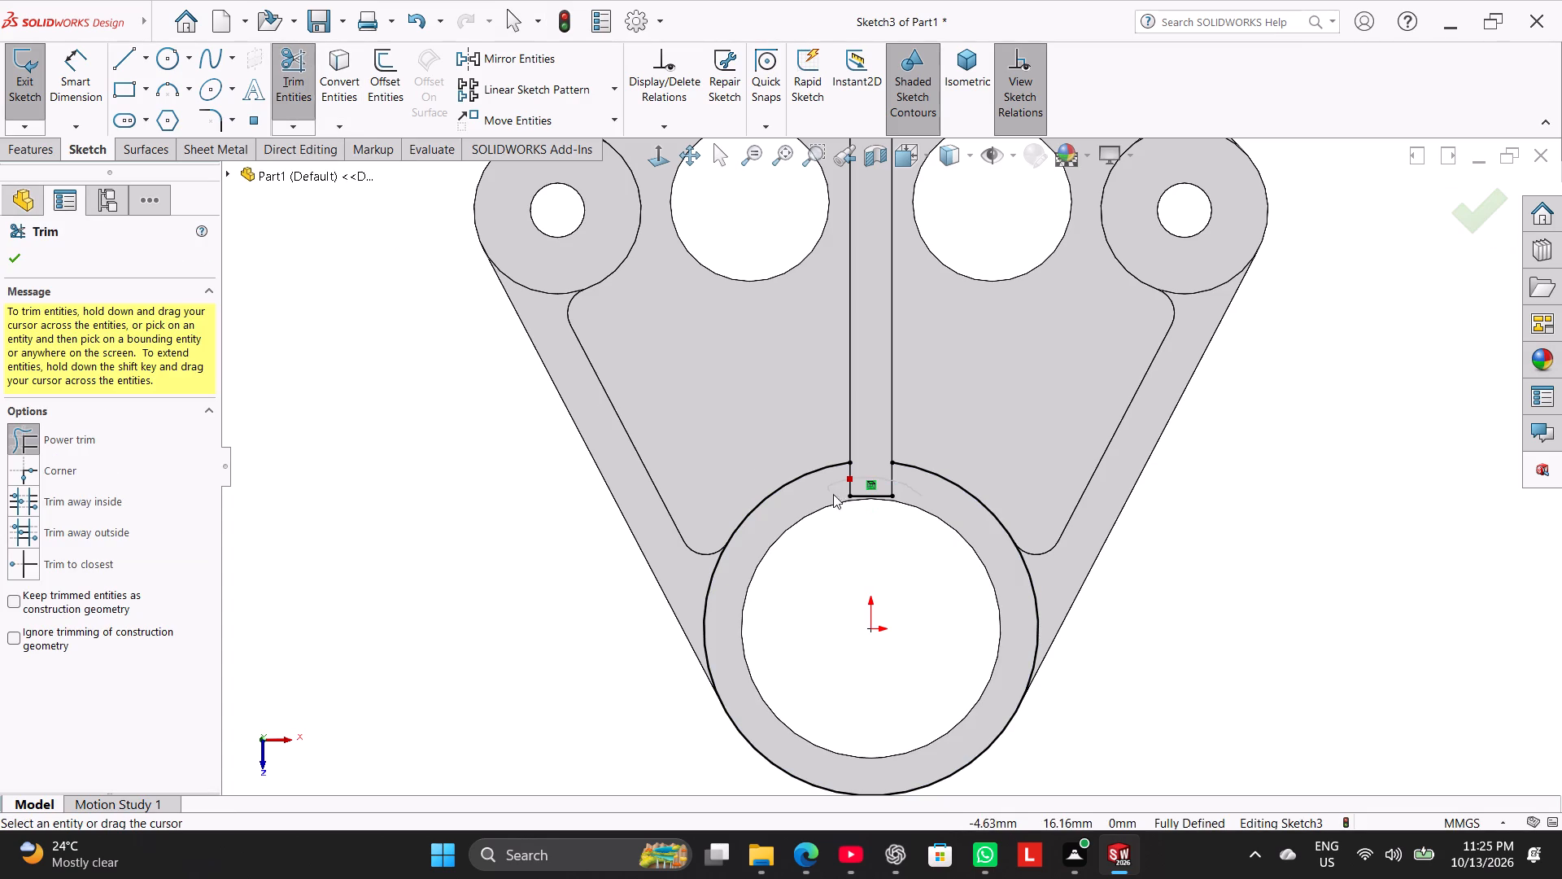
left_click_drag(833, 494, 870, 496)
left_click(283, 360)
left_click(11, 260)
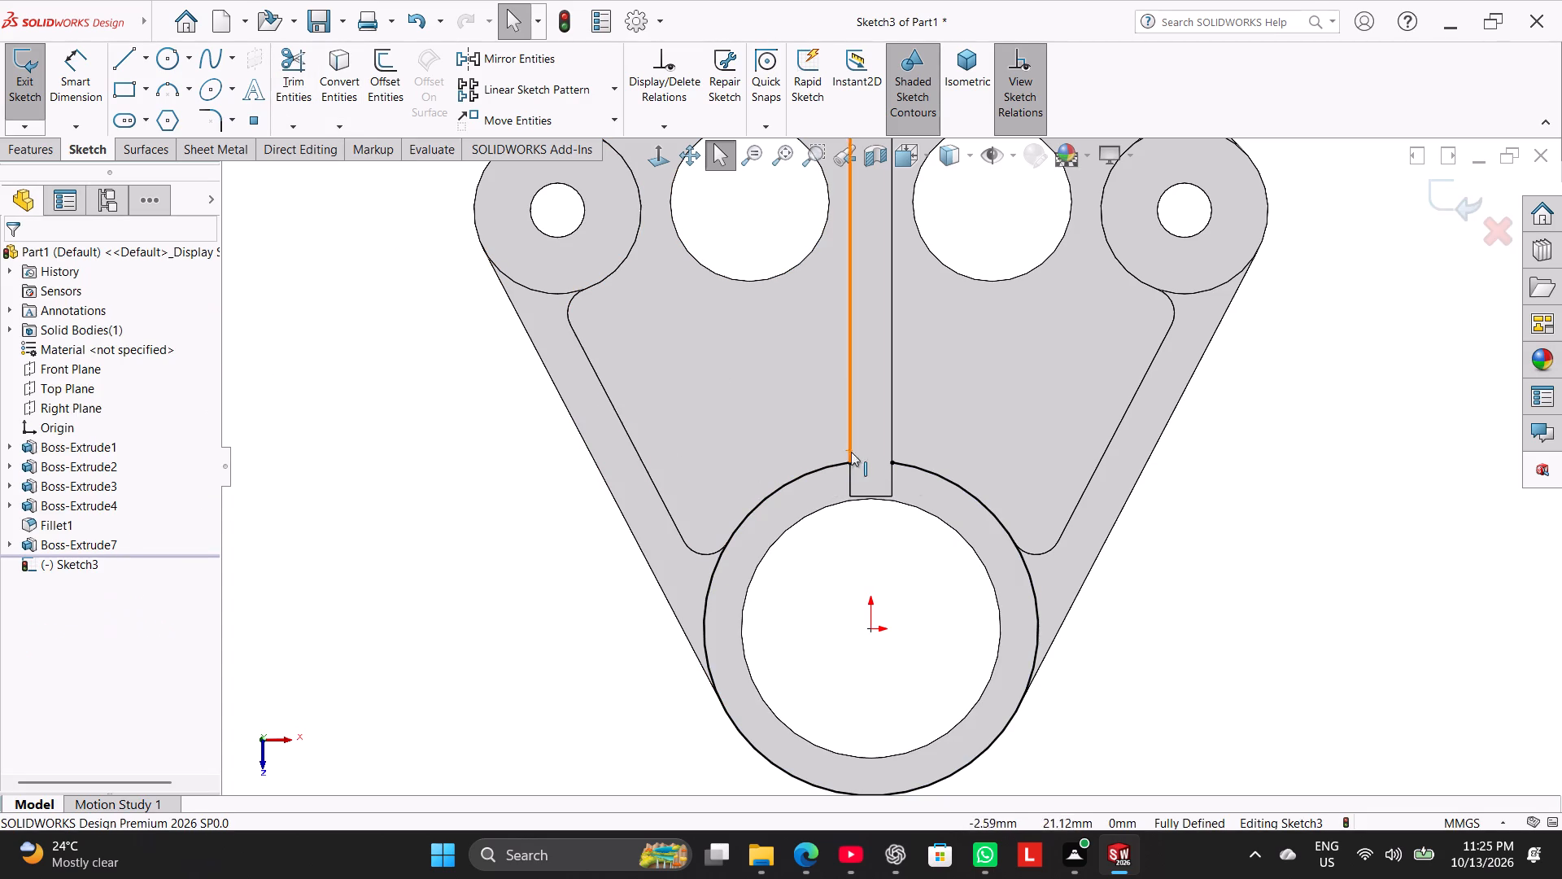
Close the outer arc into a full circle by joining its two open endpoints at the web.
left_click_drag(889, 463, 855, 464)
left_click(511, 529)
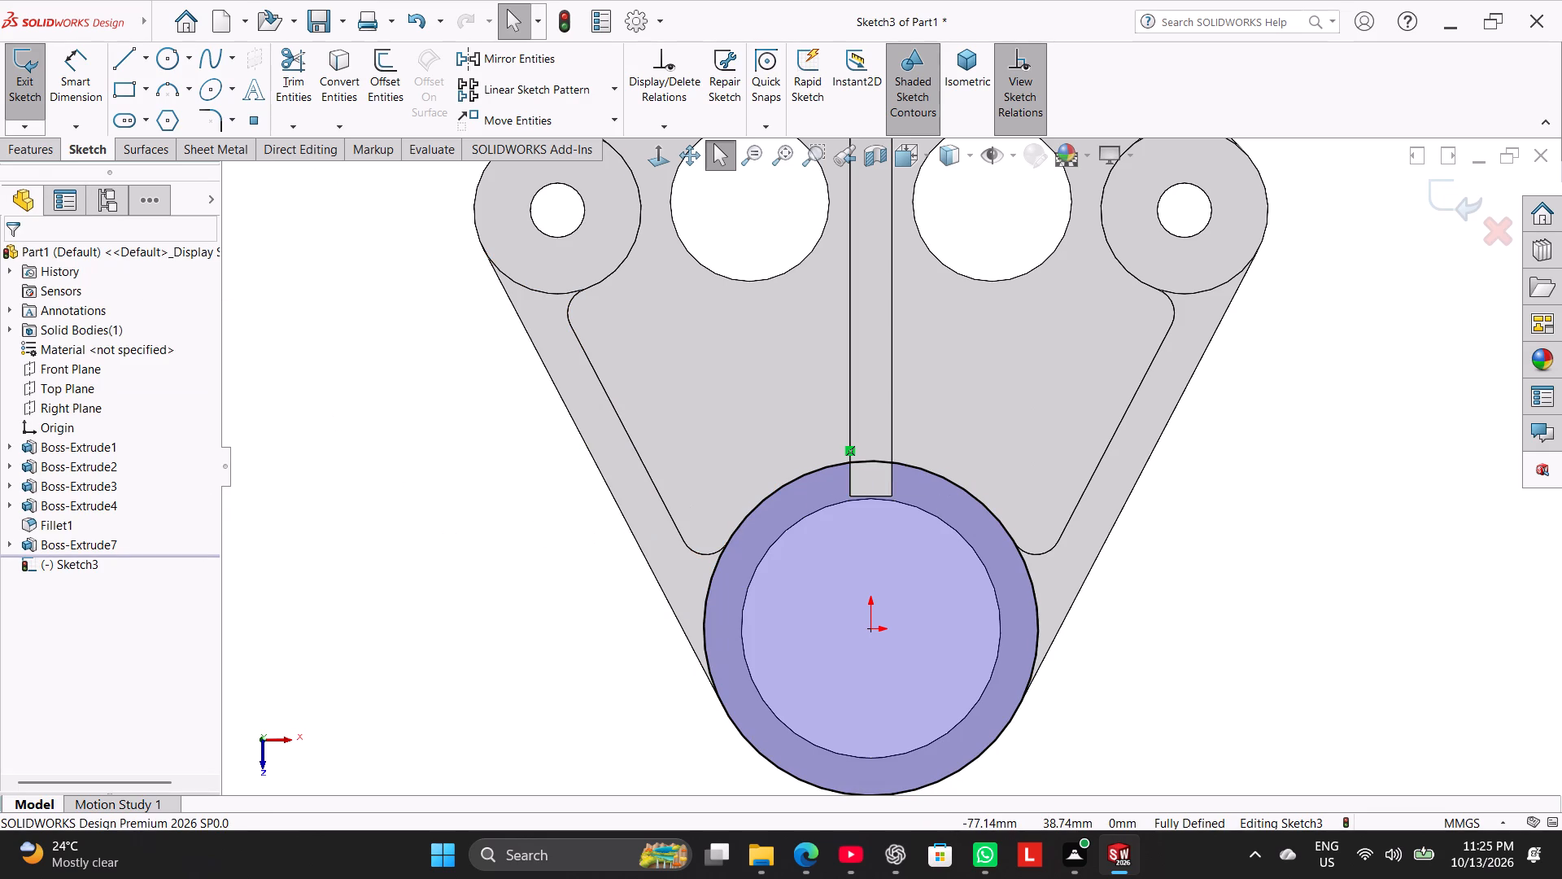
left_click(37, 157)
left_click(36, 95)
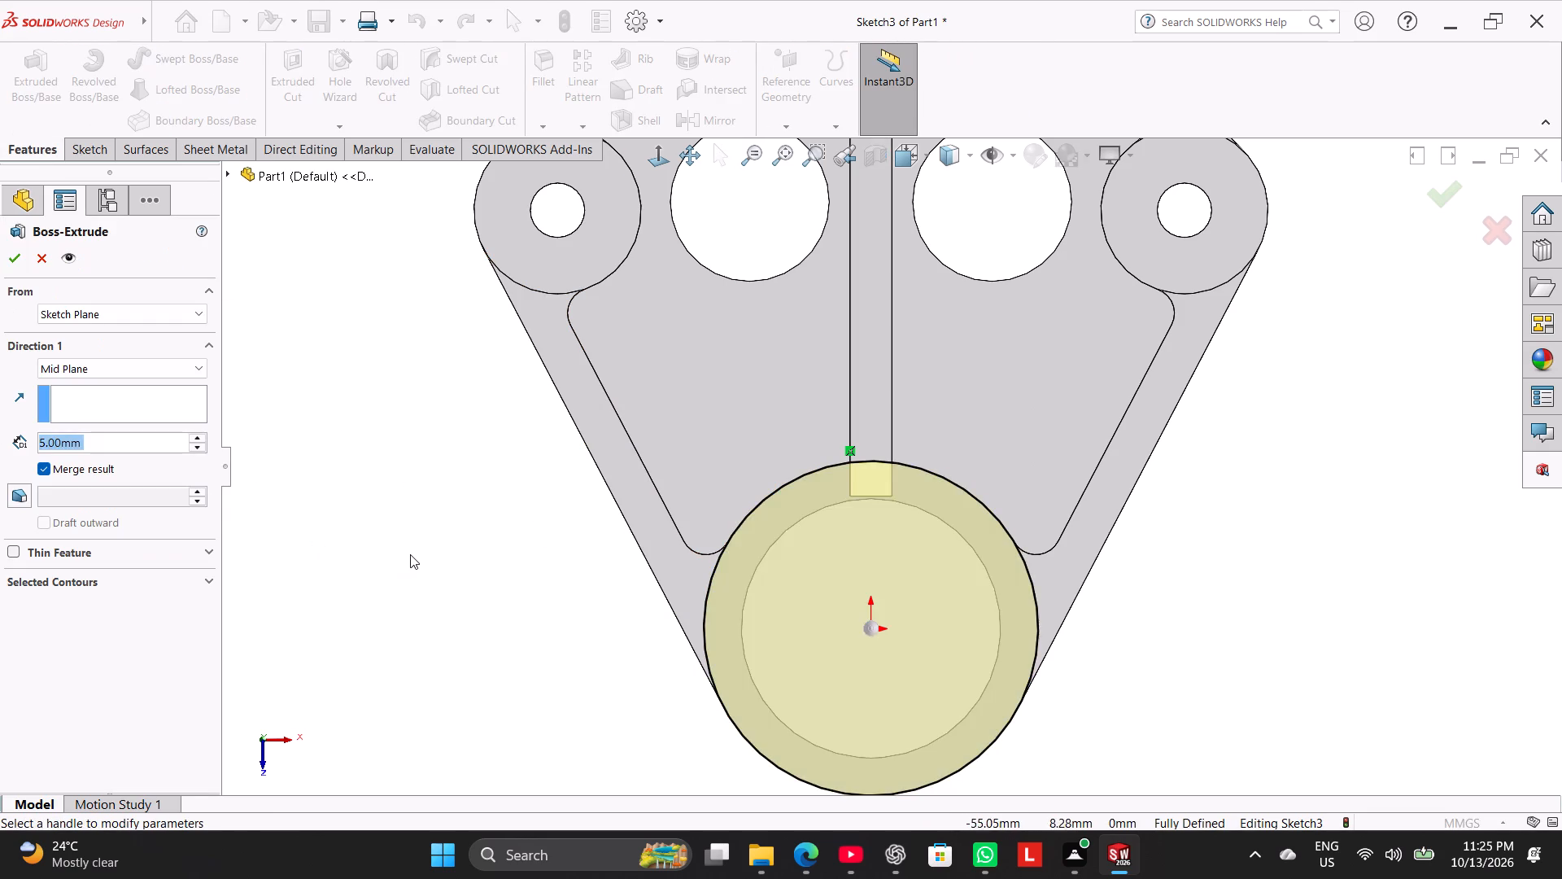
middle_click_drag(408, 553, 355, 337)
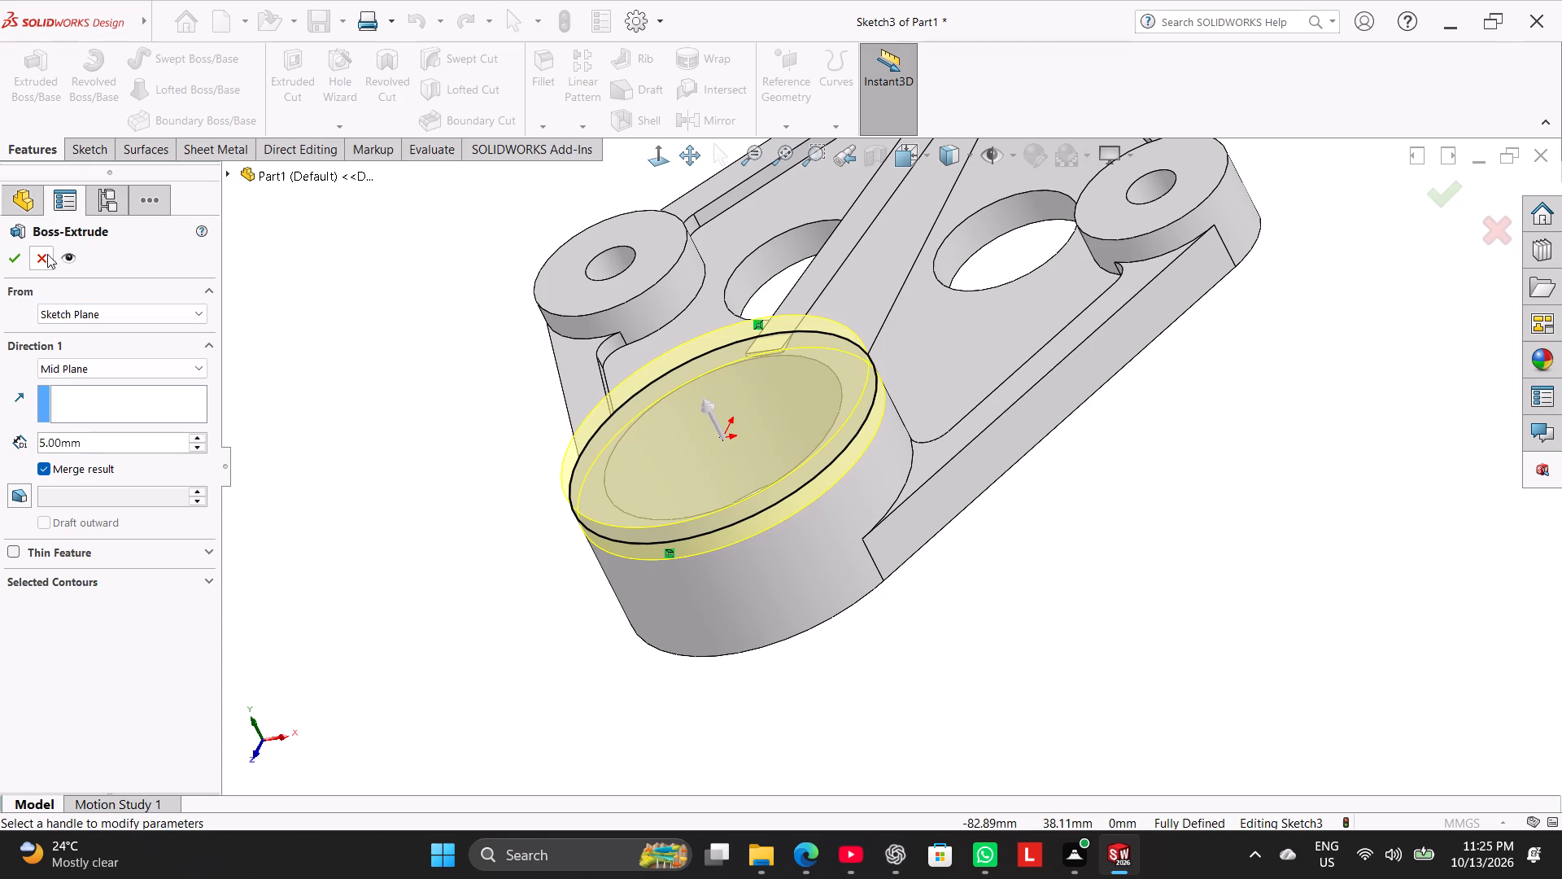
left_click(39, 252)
Extrude-cut the closed circle 5 mm blind, reversed upward from the rim face, to cut off the protruding web end.
left_click(306, 78)
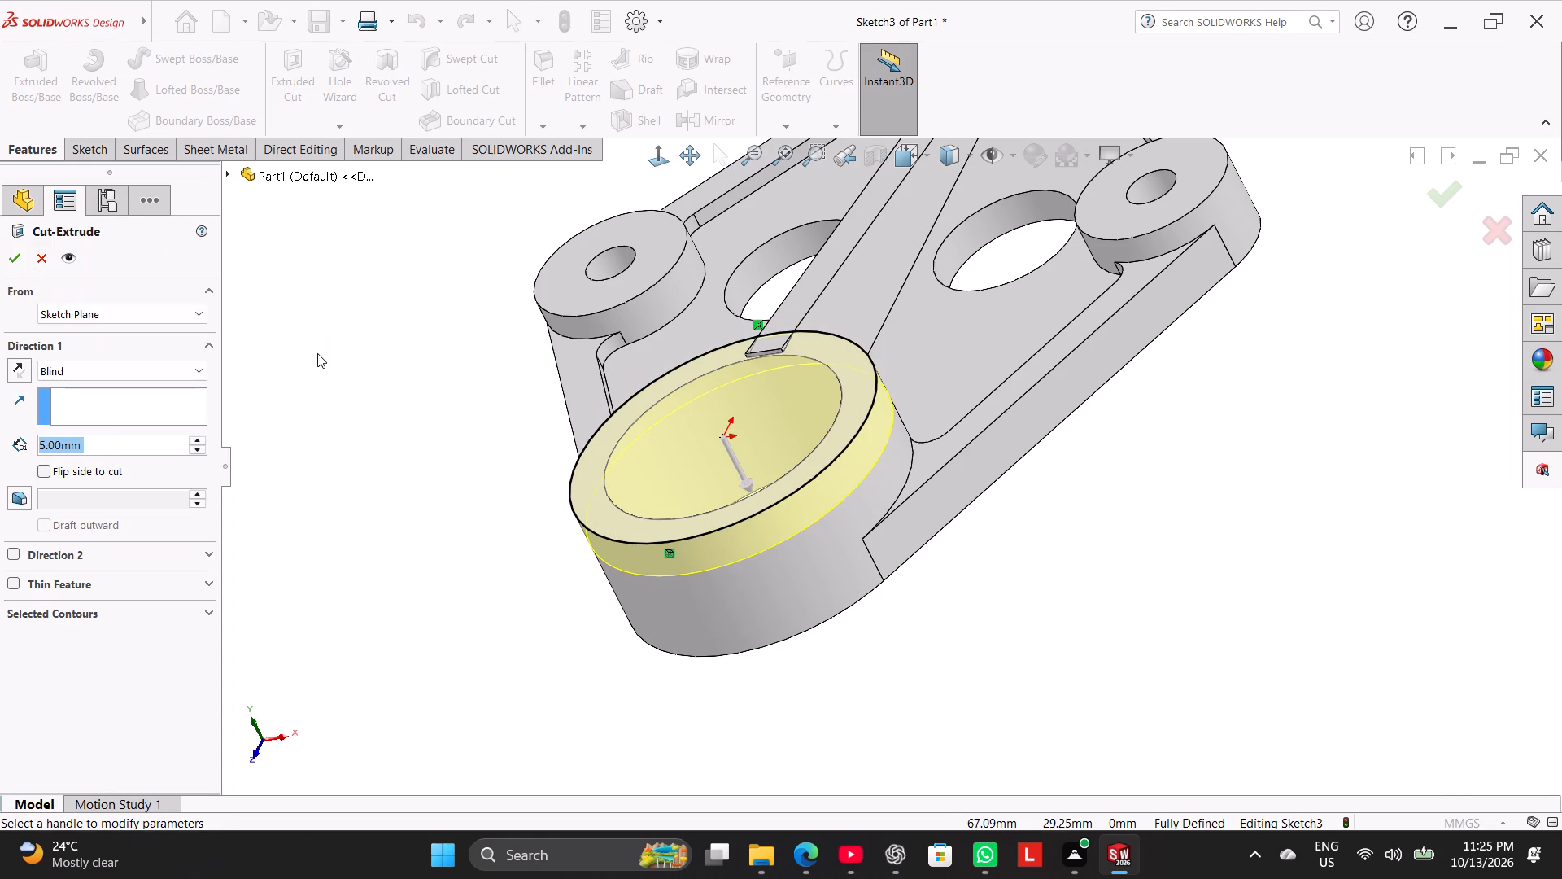
left_click(24, 364)
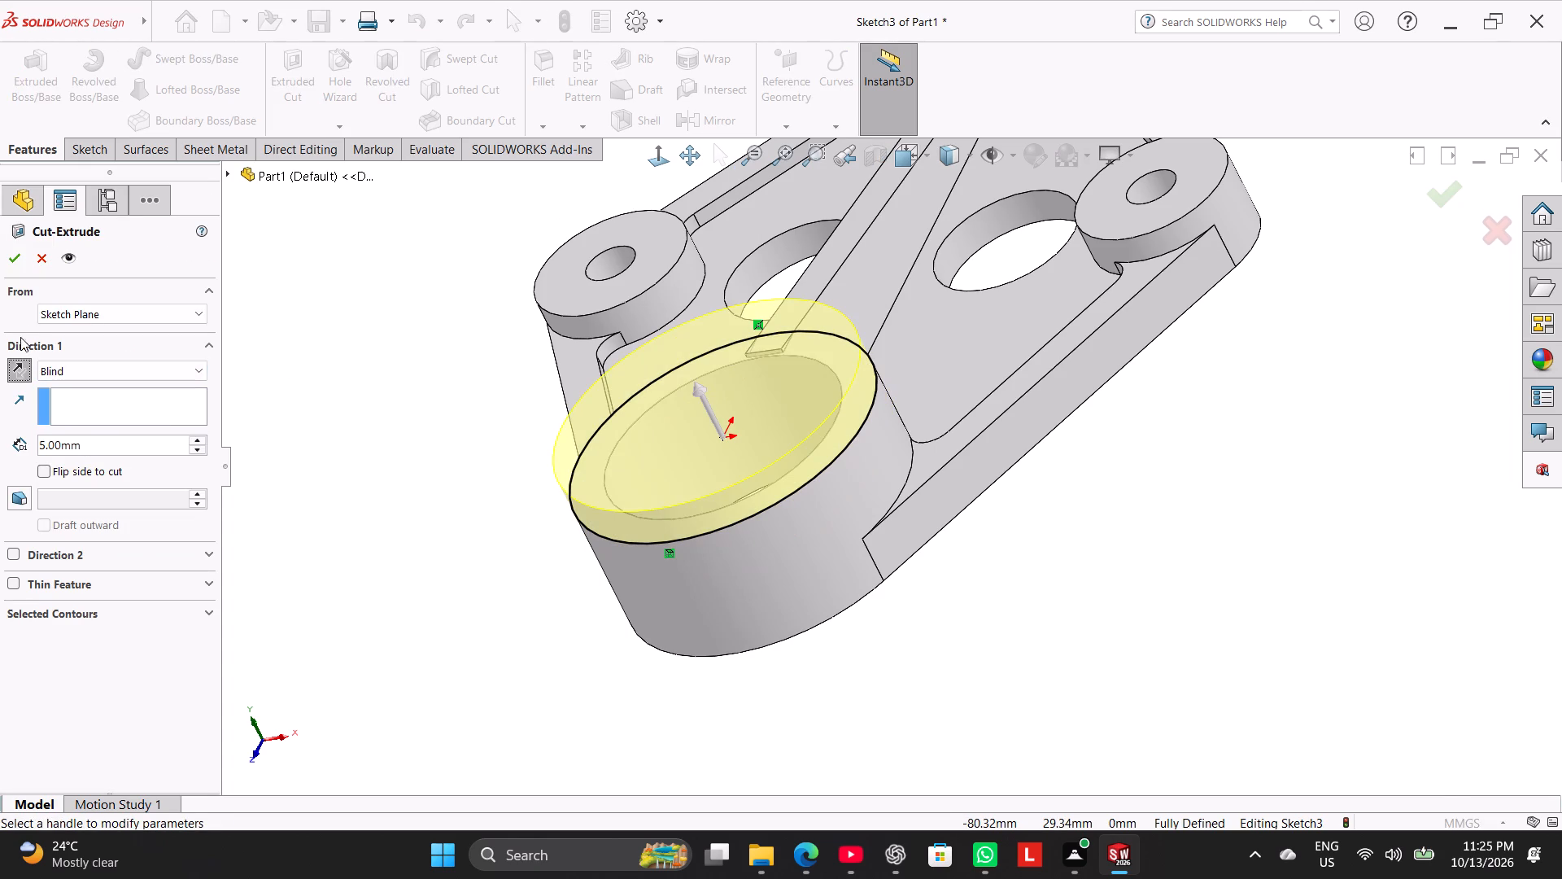
left_click(15, 260)
left_click(381, 351)
Examine from several angles how the trimmed web end meets the large ring boss's rim.
middle_click_drag(476, 442, 402, 582)
scroll(651, 425, "down", 5)
scroll(334, 382, "down", 1)
middle_click_drag(338, 382, 404, 448)
scroll(719, 550, "down", 4)
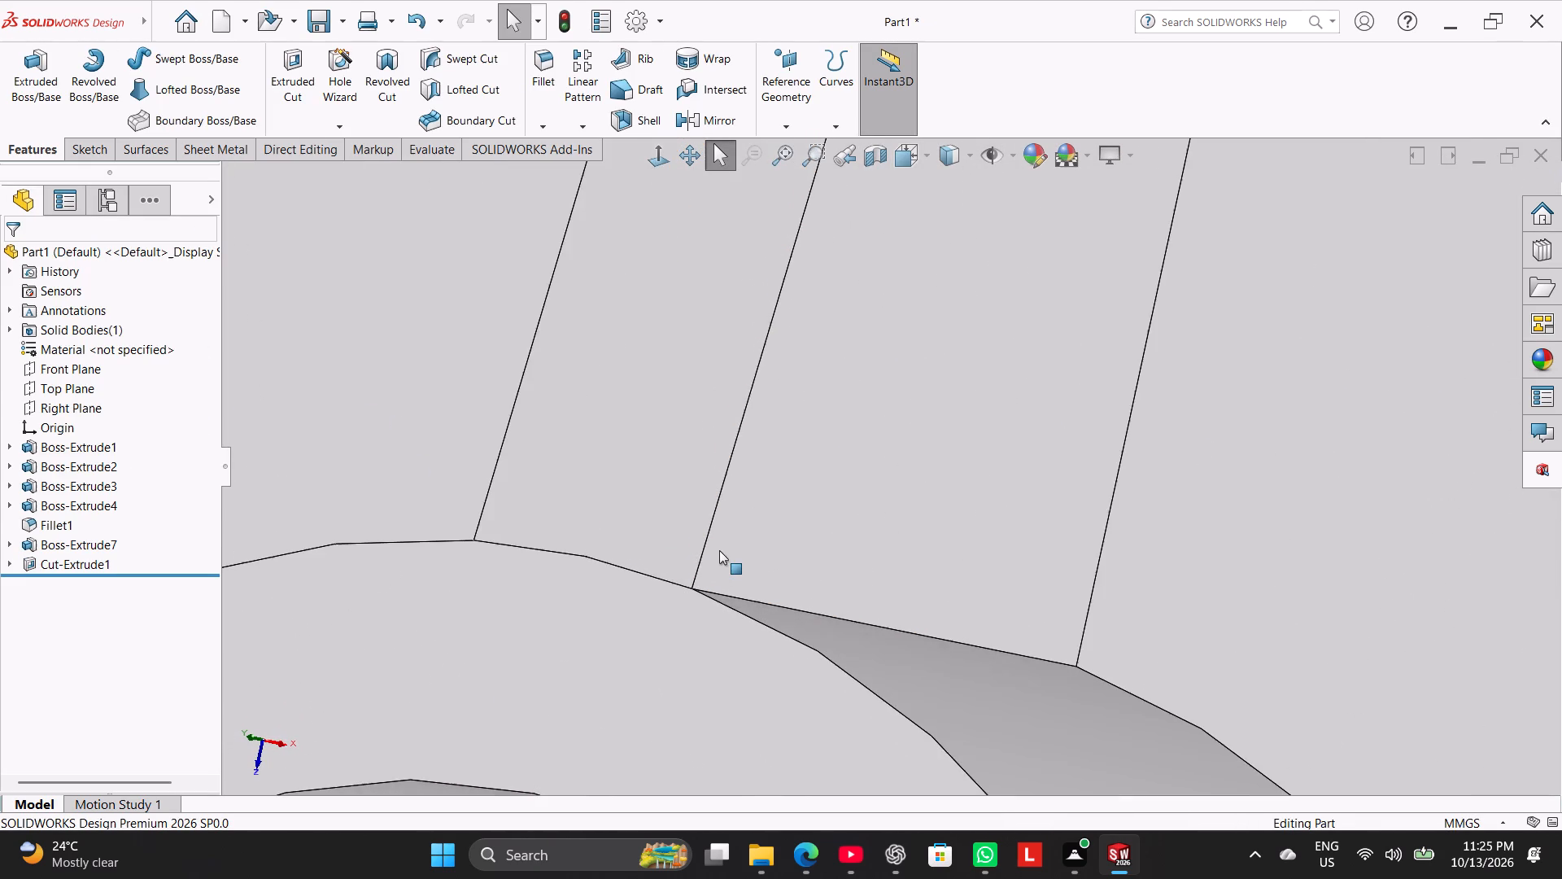
scroll(652, 575, "up", 10)
right_click_drag(590, 564, 720, 439)
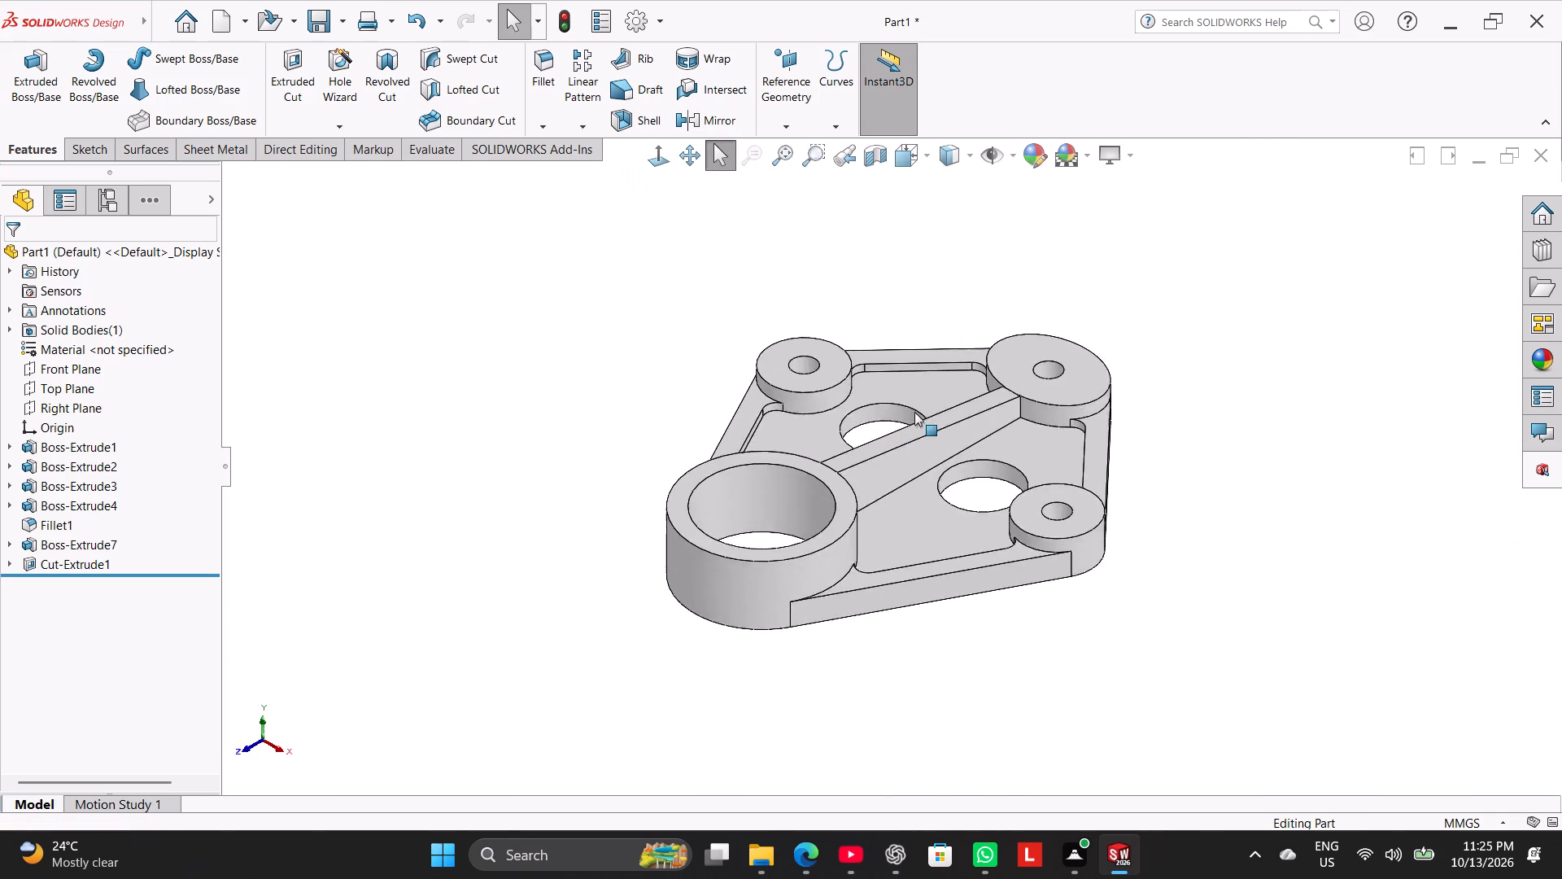
scroll(888, 396, "down", 8)
middle_click_drag(766, 558, 646, 592)
scroll(645, 530, "down", 1)
scroll(490, 634, "up", 1)
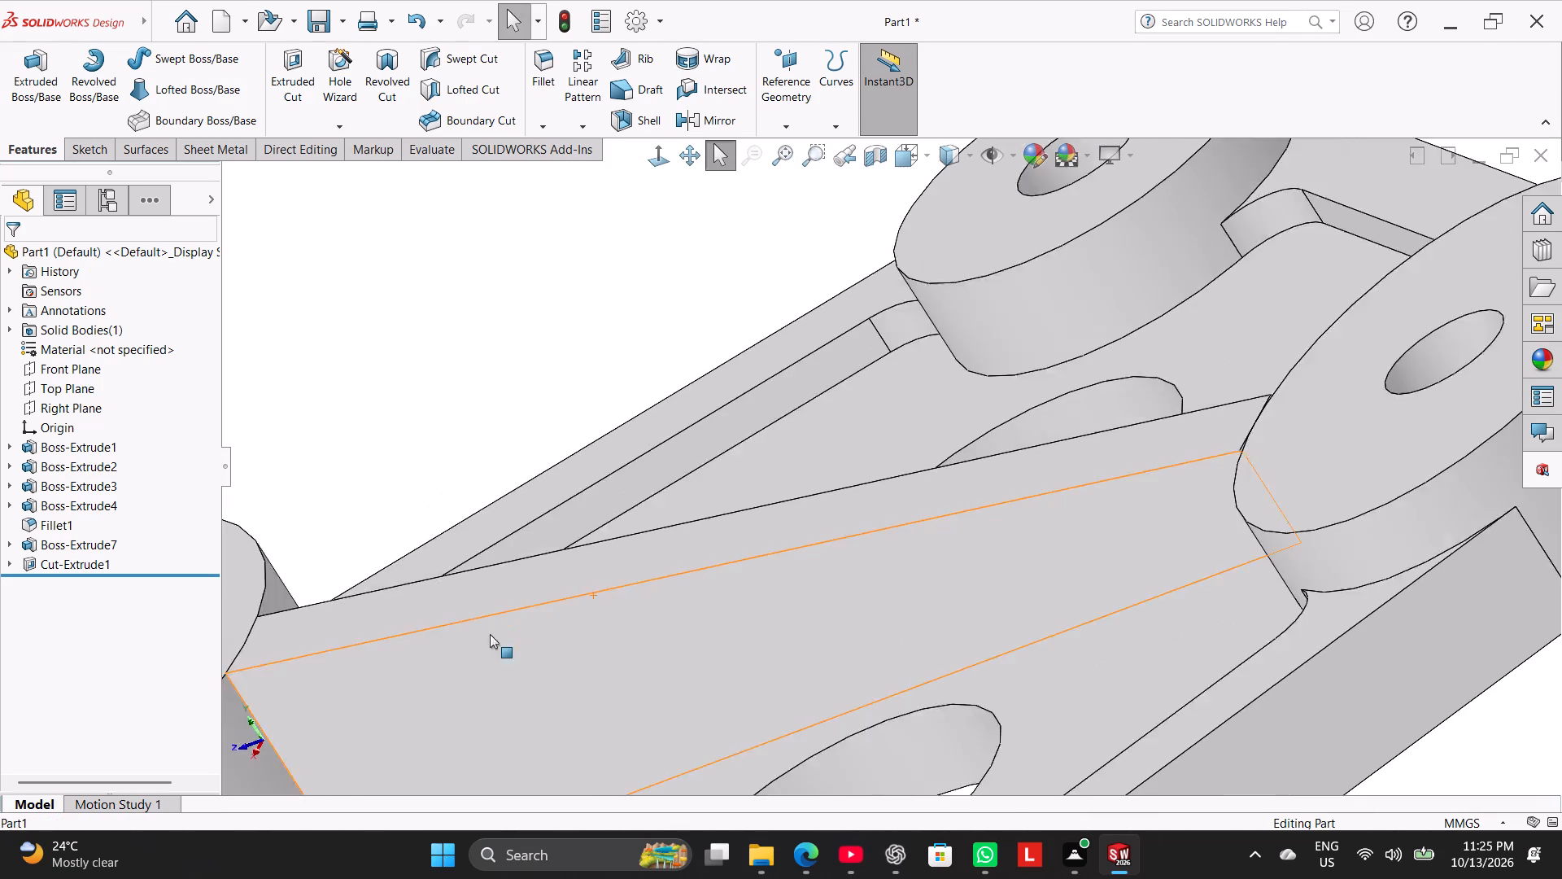
scroll(490, 634, "up", 2)
scroll(463, 563, "down", 3)
scroll(573, 521, "down", 2)
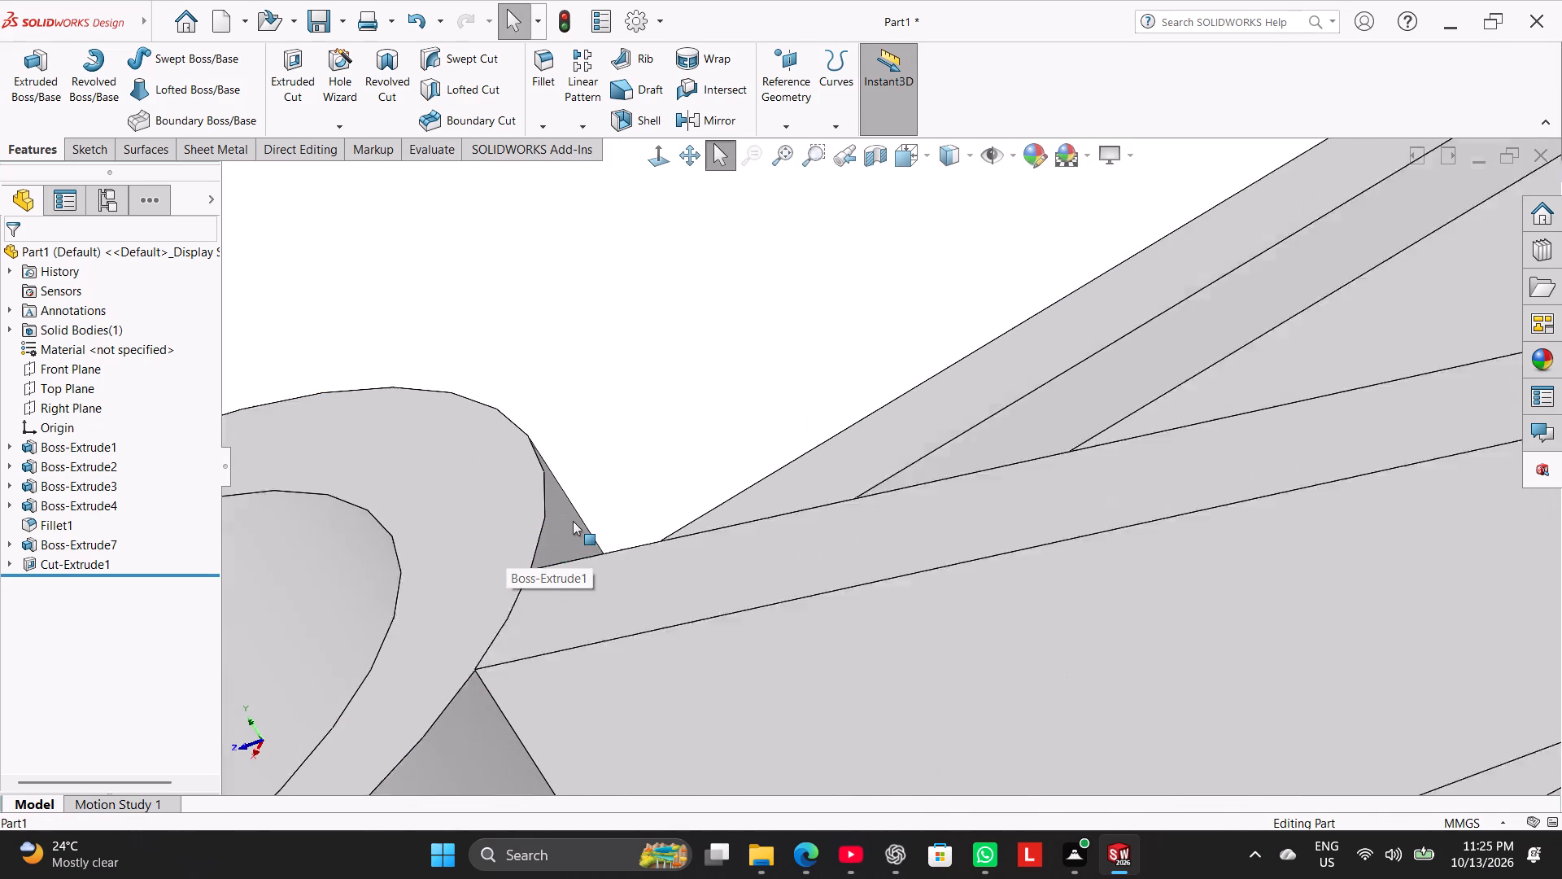
scroll(573, 521, "down", 1)
middle_click_drag(573, 521, 578, 461)
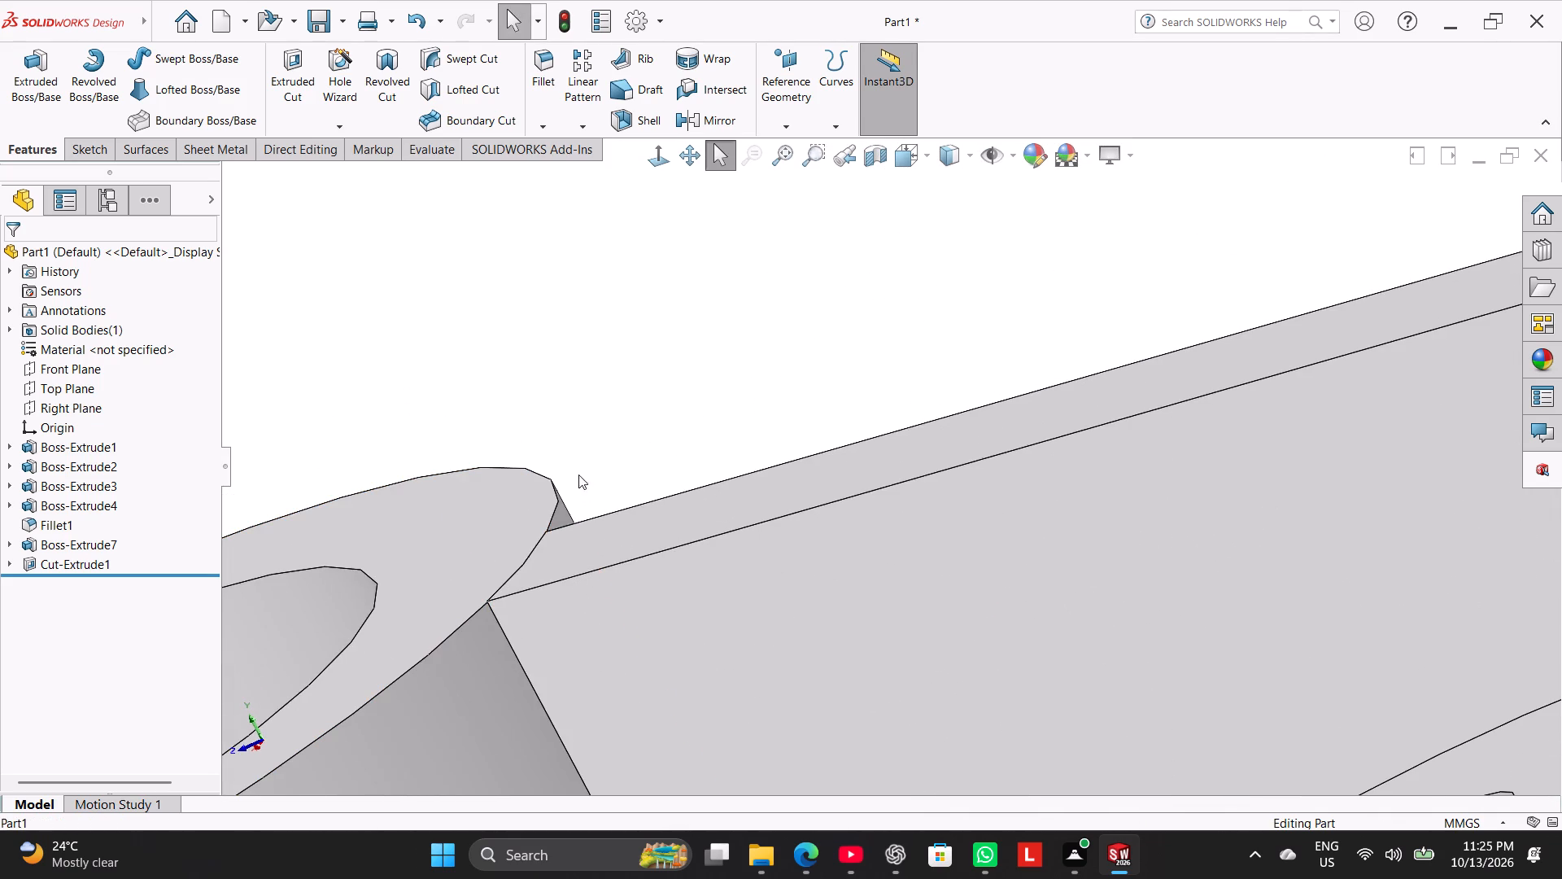
scroll(713, 588, "up", 10)
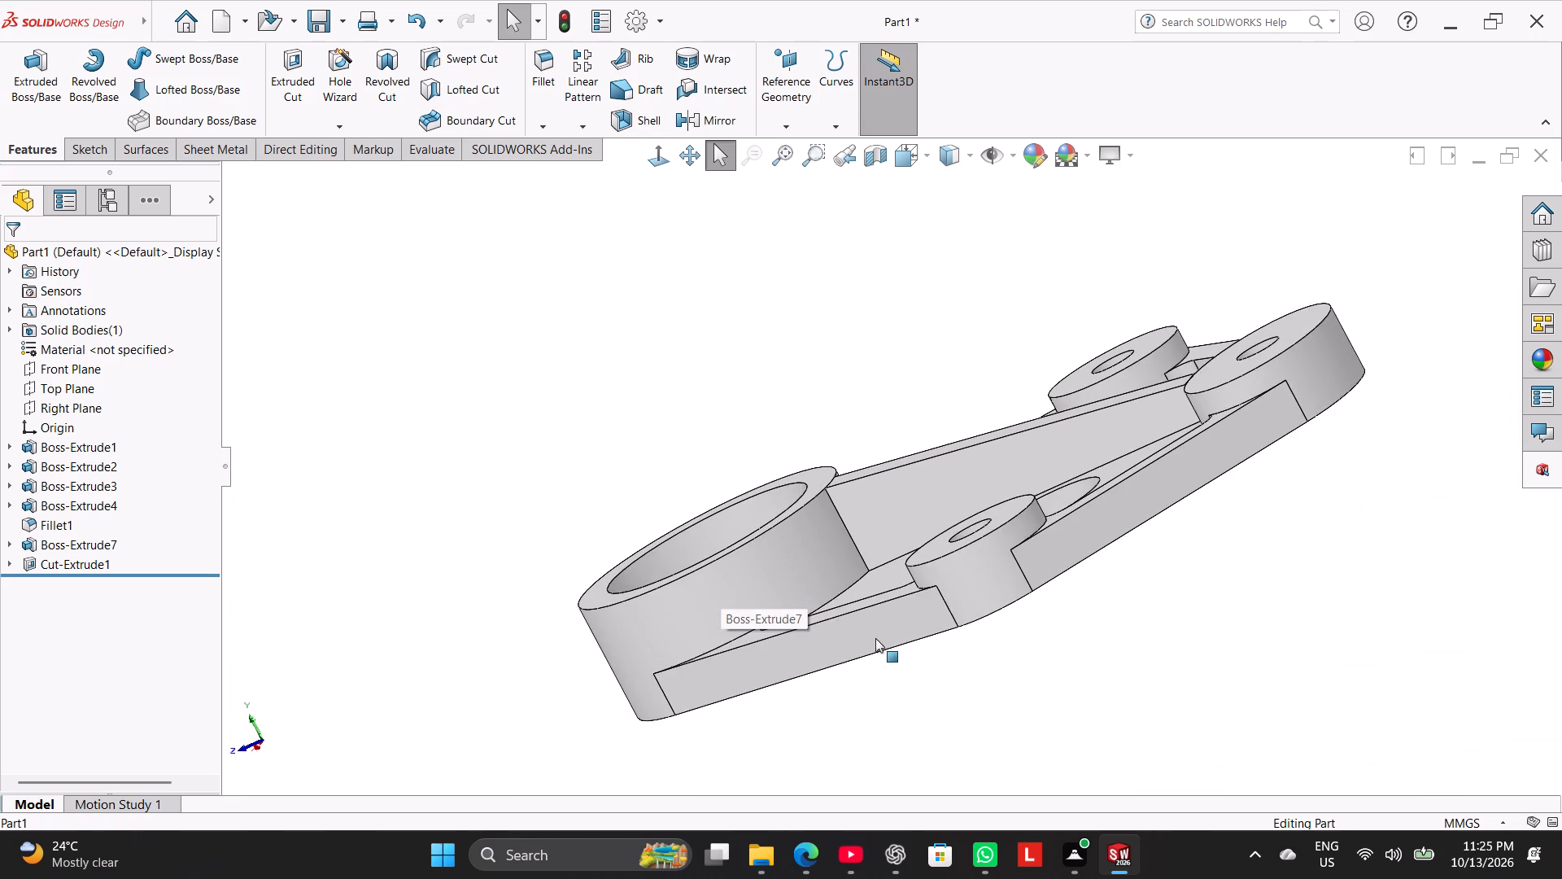
Edit the web's profile sketch and delete the relation holding the sloped line's lower end at the far boss's top corner.
right_click_drag(875, 640, 1167, 524)
scroll(1043, 333, "down", 13)
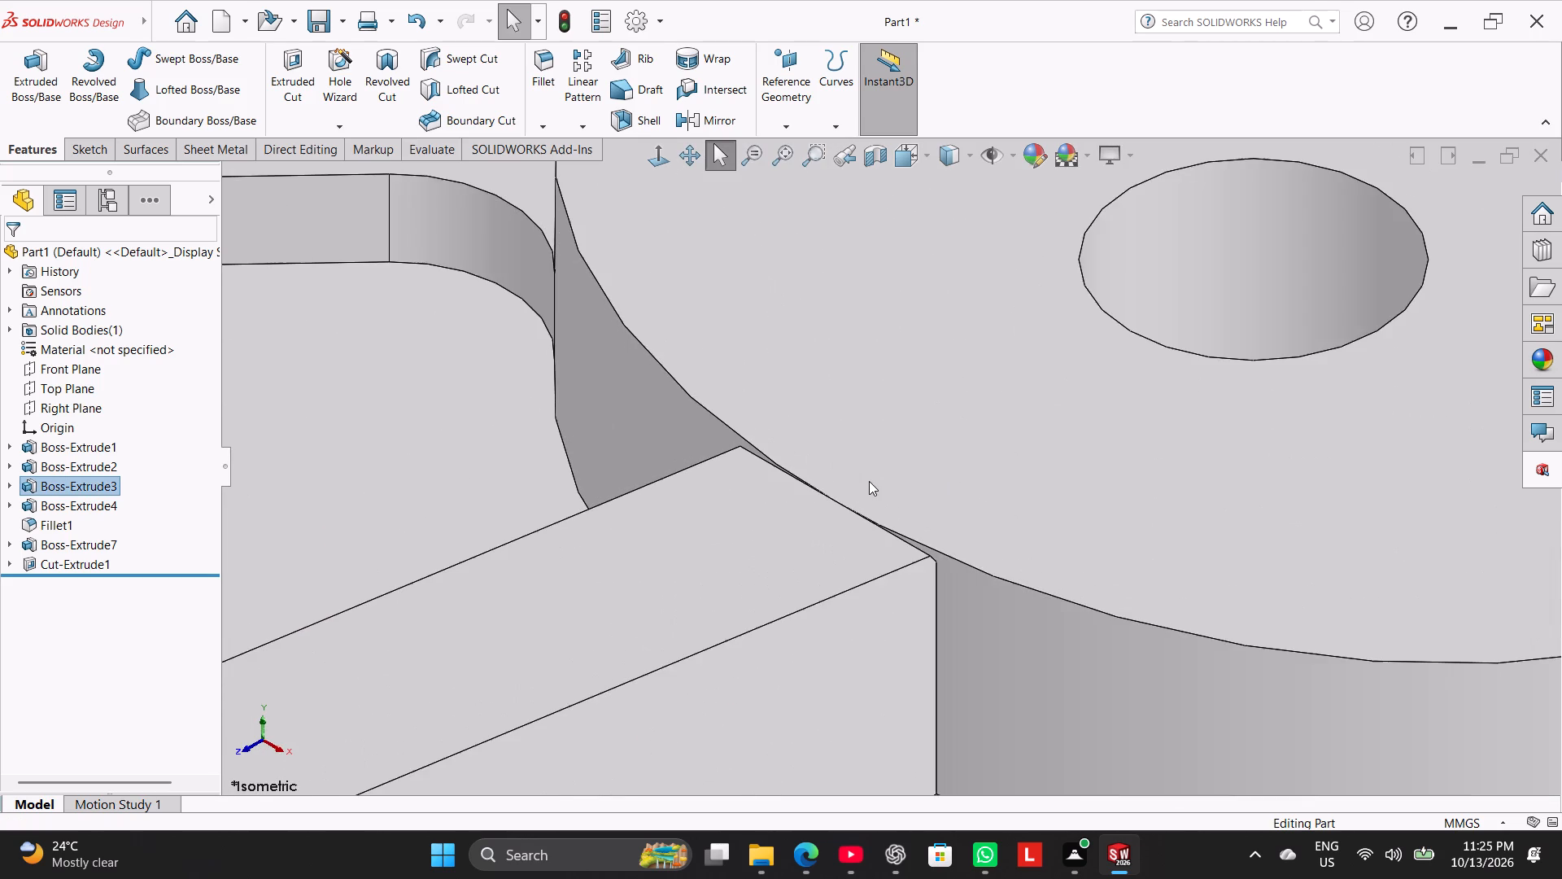
scroll(872, 491, "down", 1)
scroll(872, 492, "up", 3)
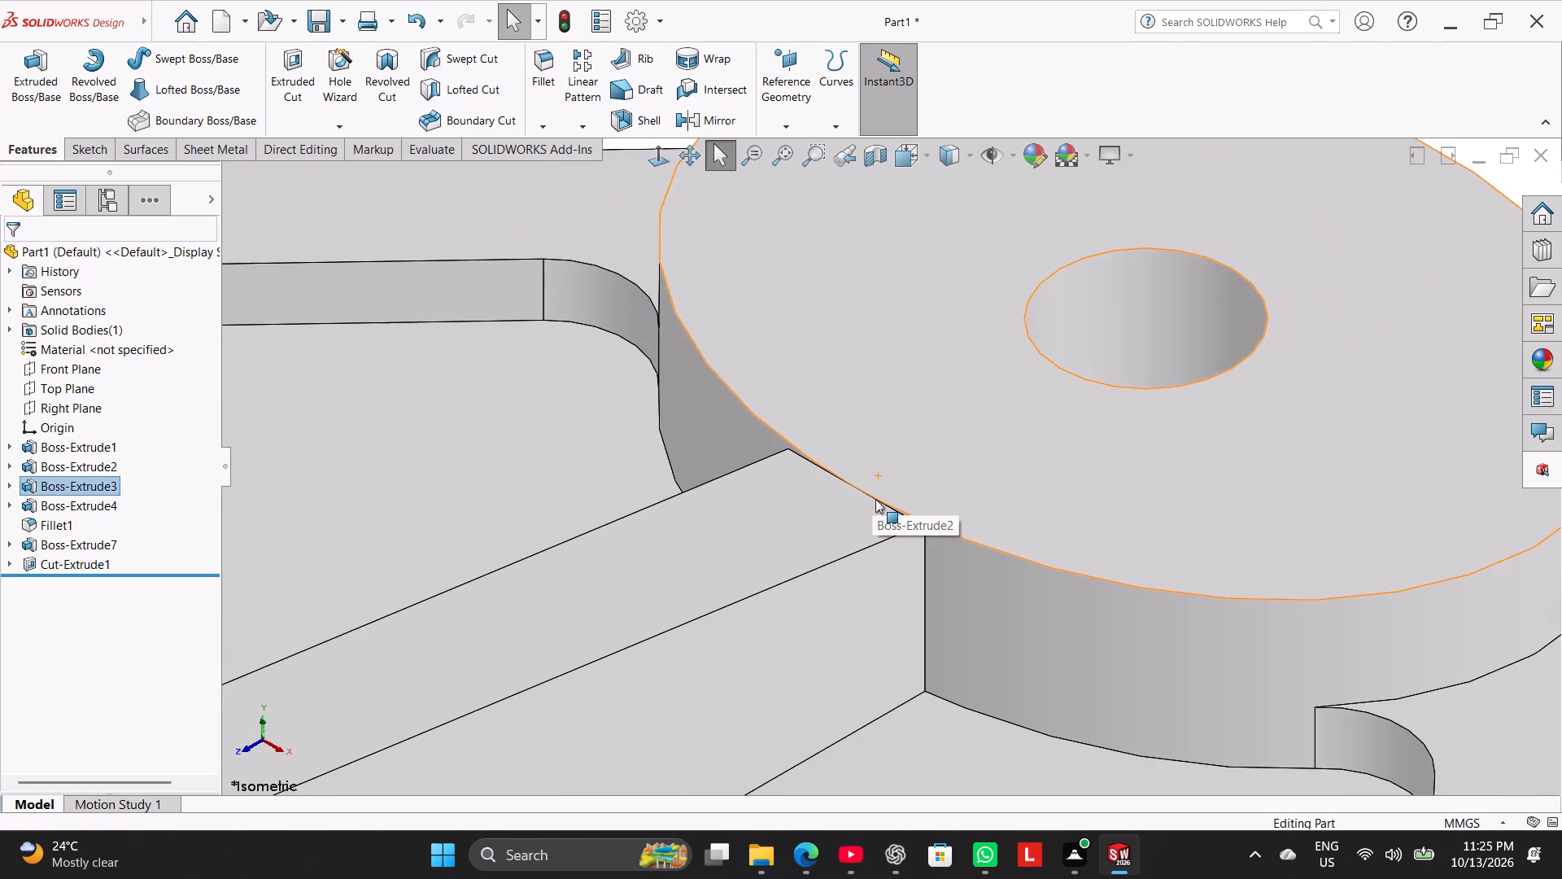
scroll(875, 499, "up", 1)
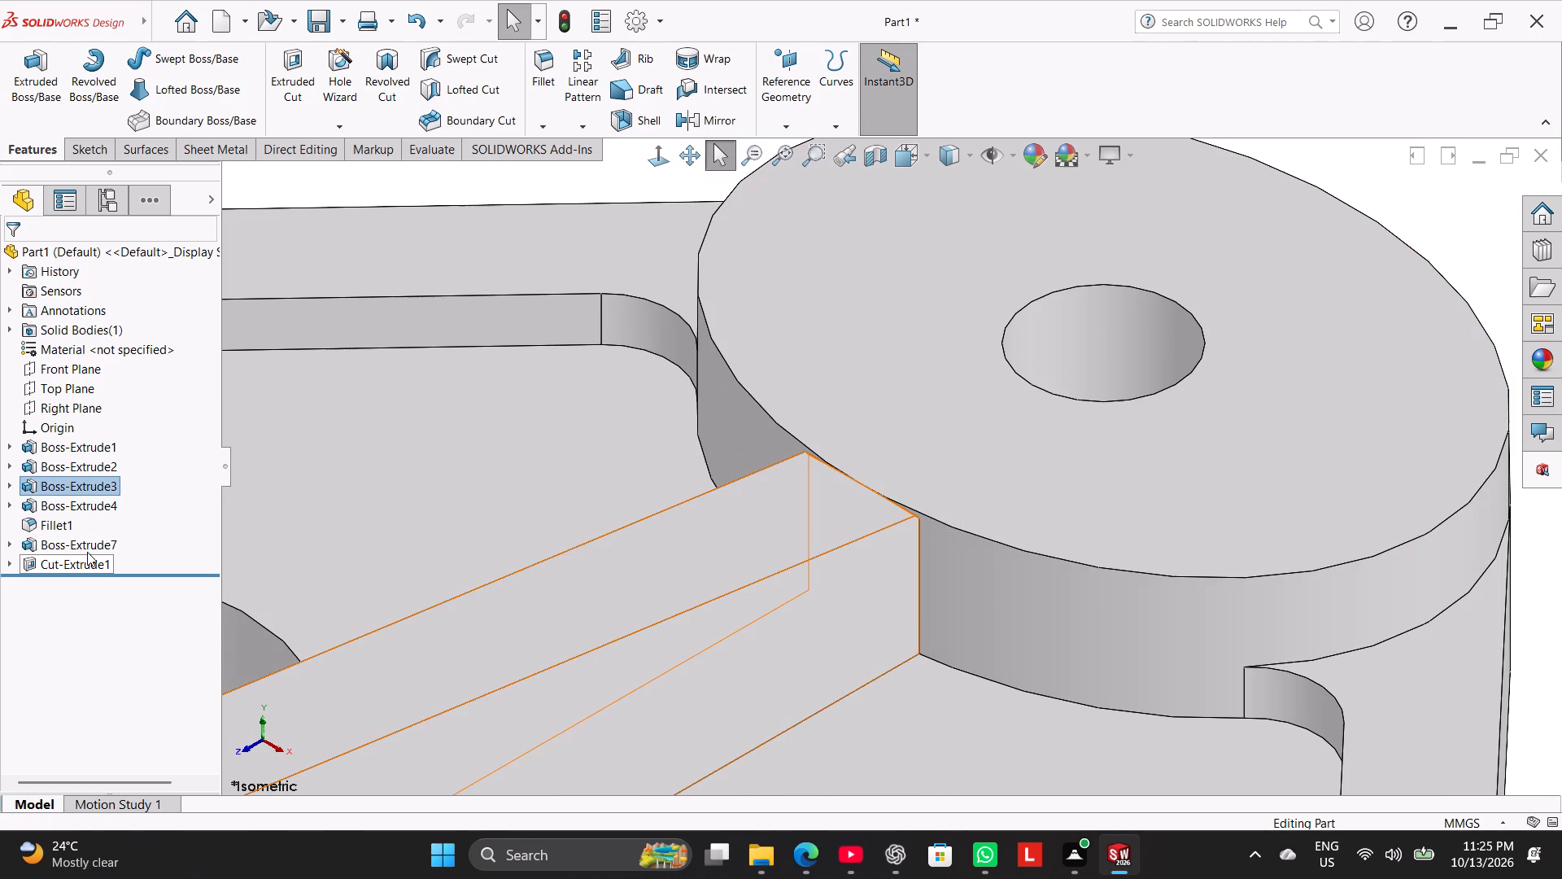
right_click(87, 544)
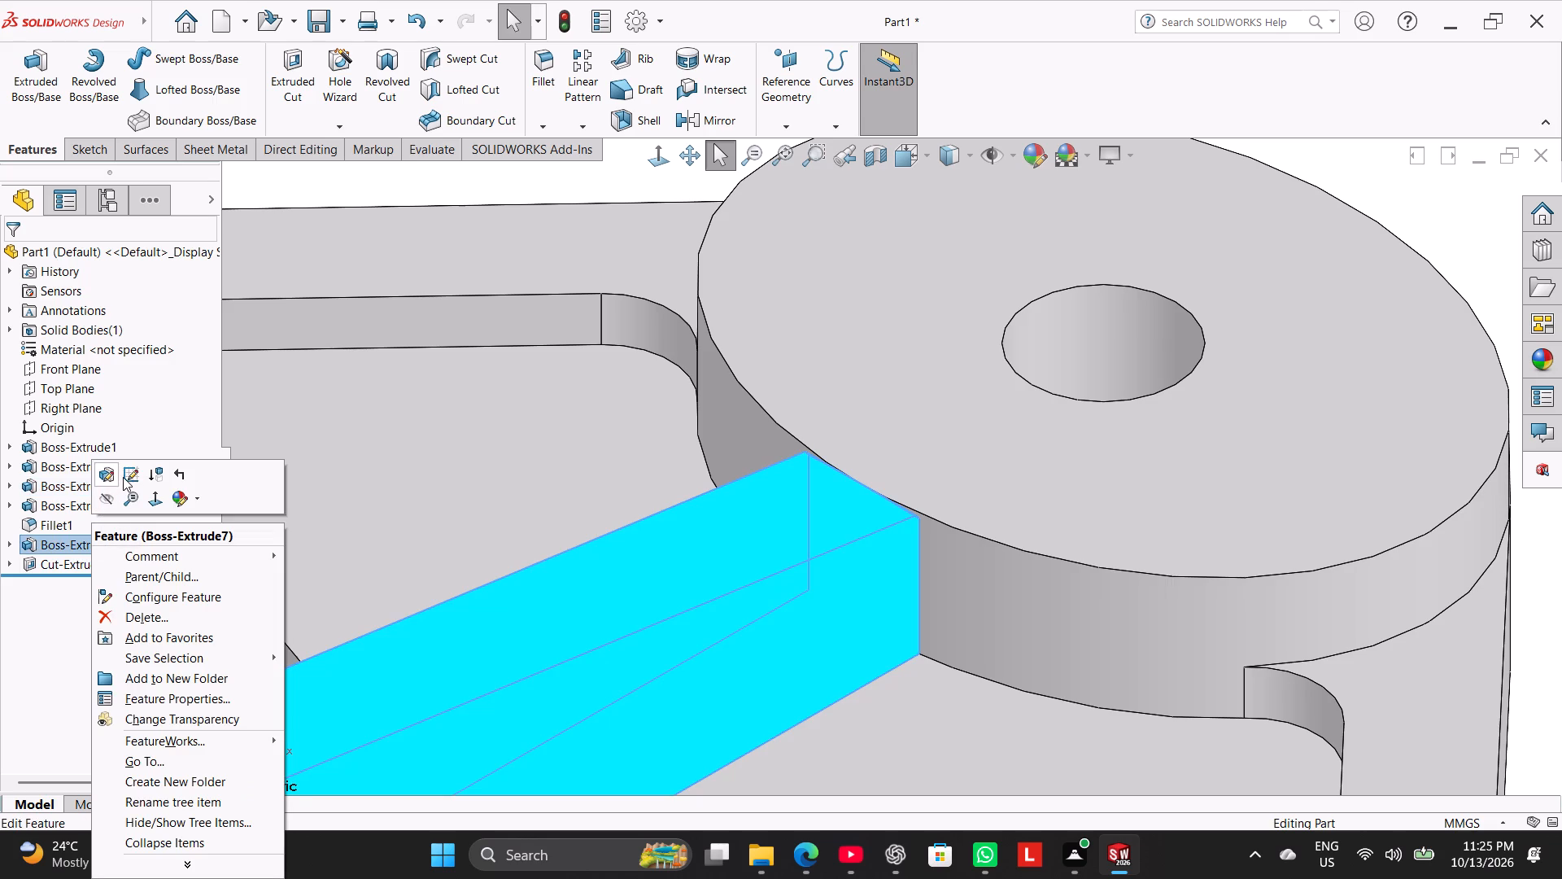
left_click(127, 477)
scroll(1079, 438, "down", 5)
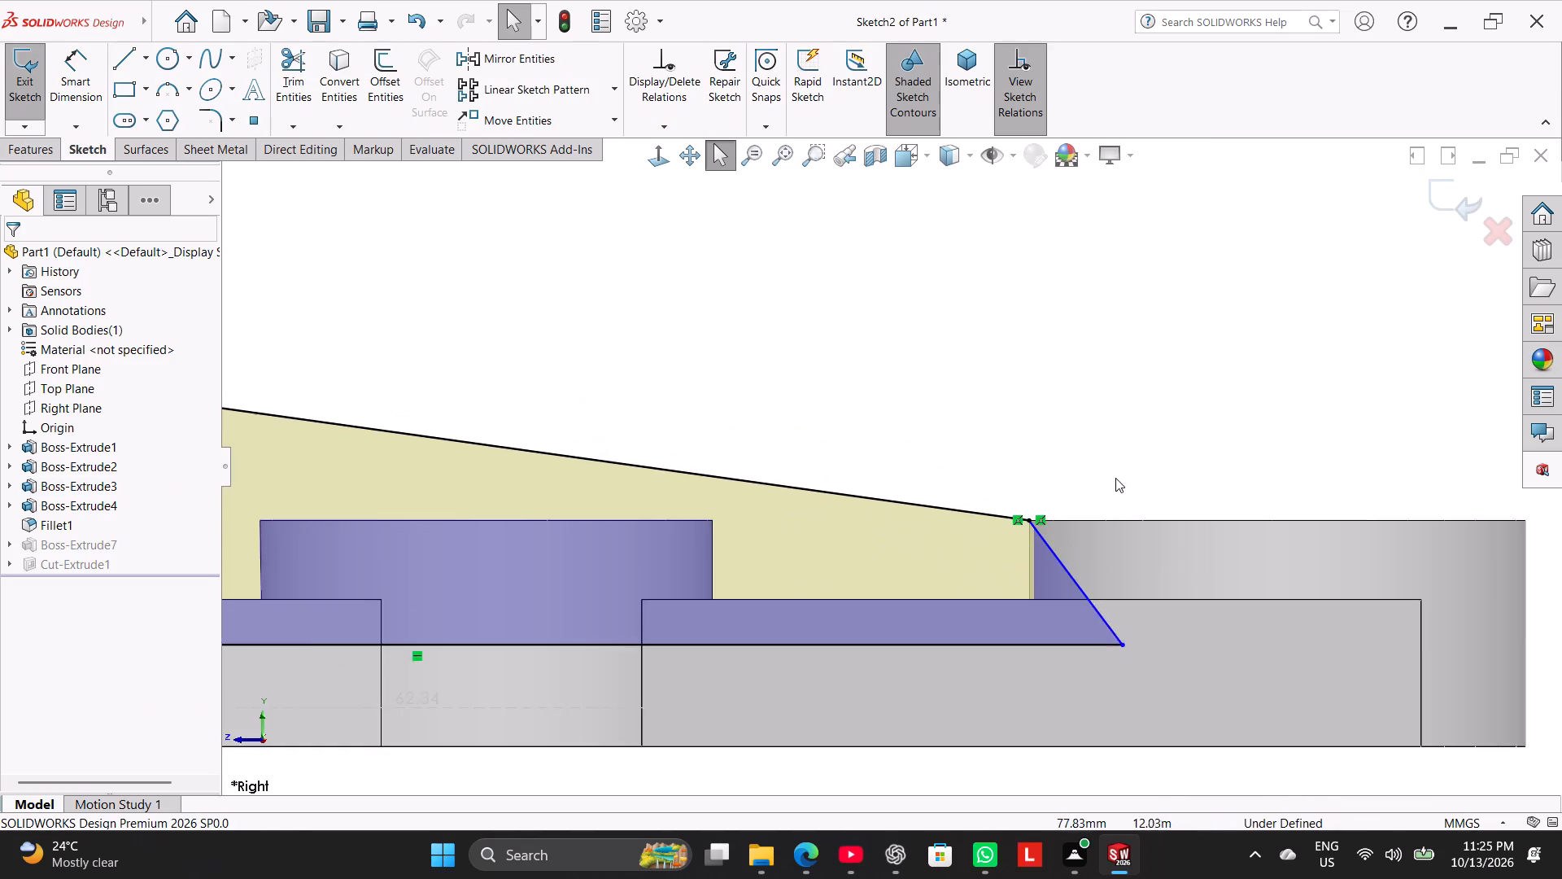
scroll(1115, 478, "down", 4)
right_click(980, 527)
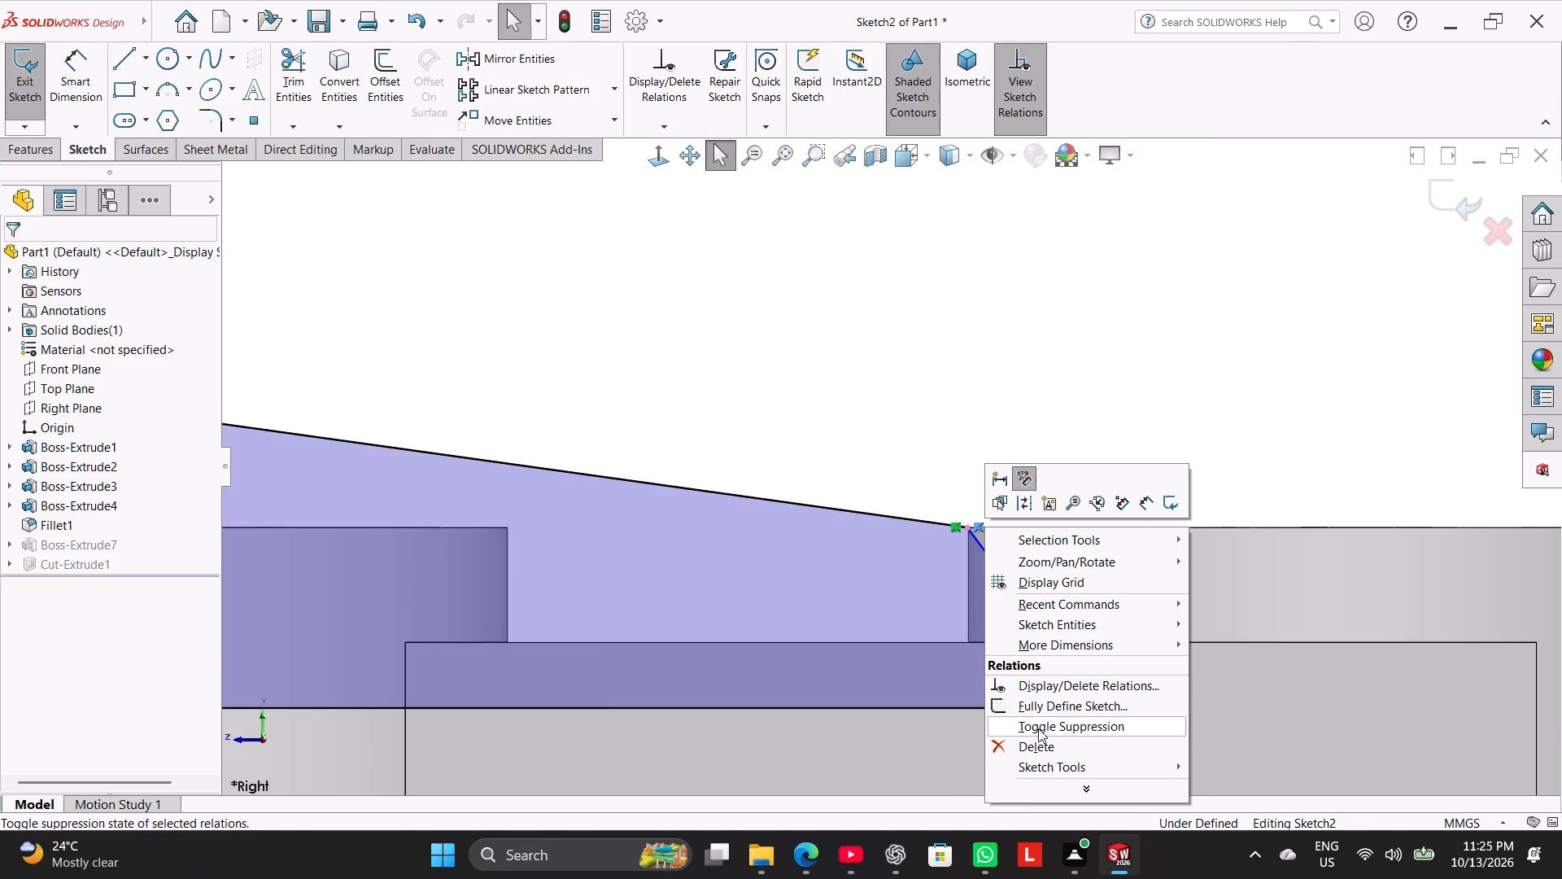
left_click(1043, 744)
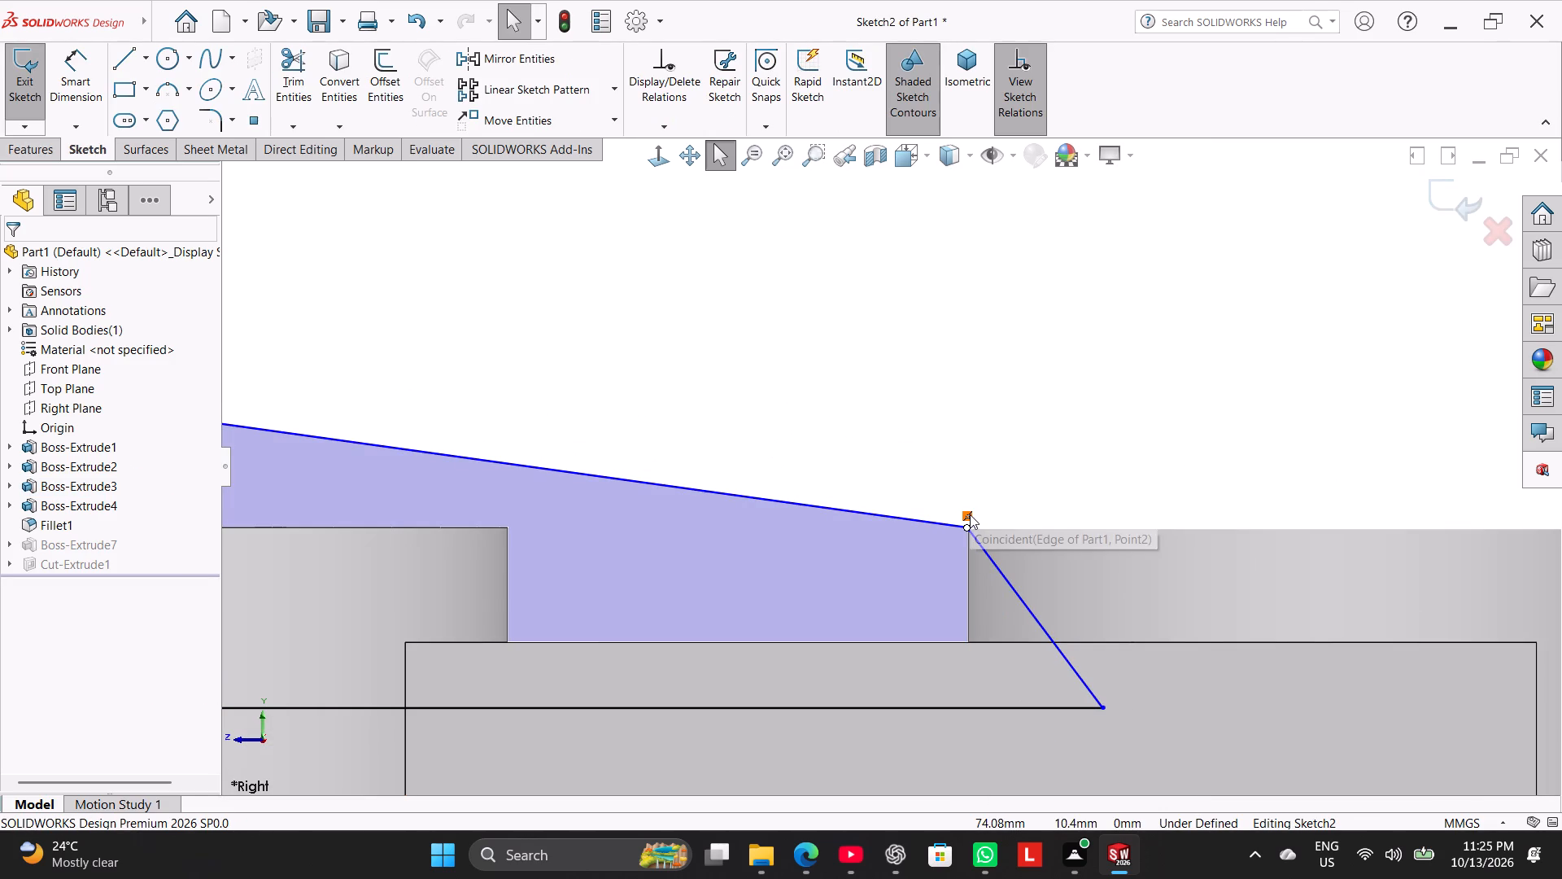
right_click(970, 514)
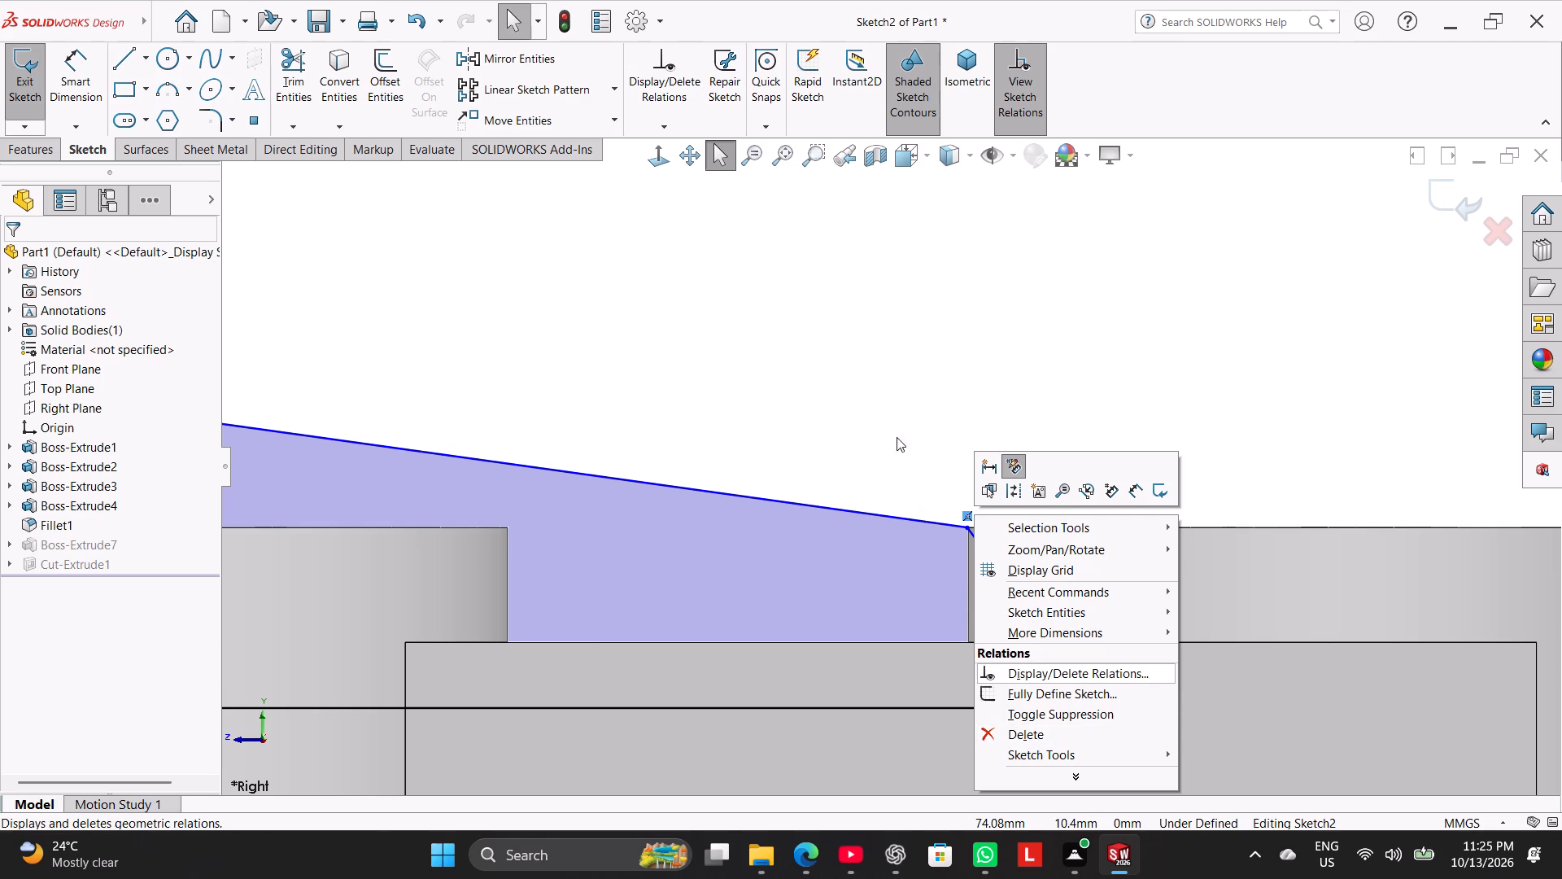
left_click(887, 404)
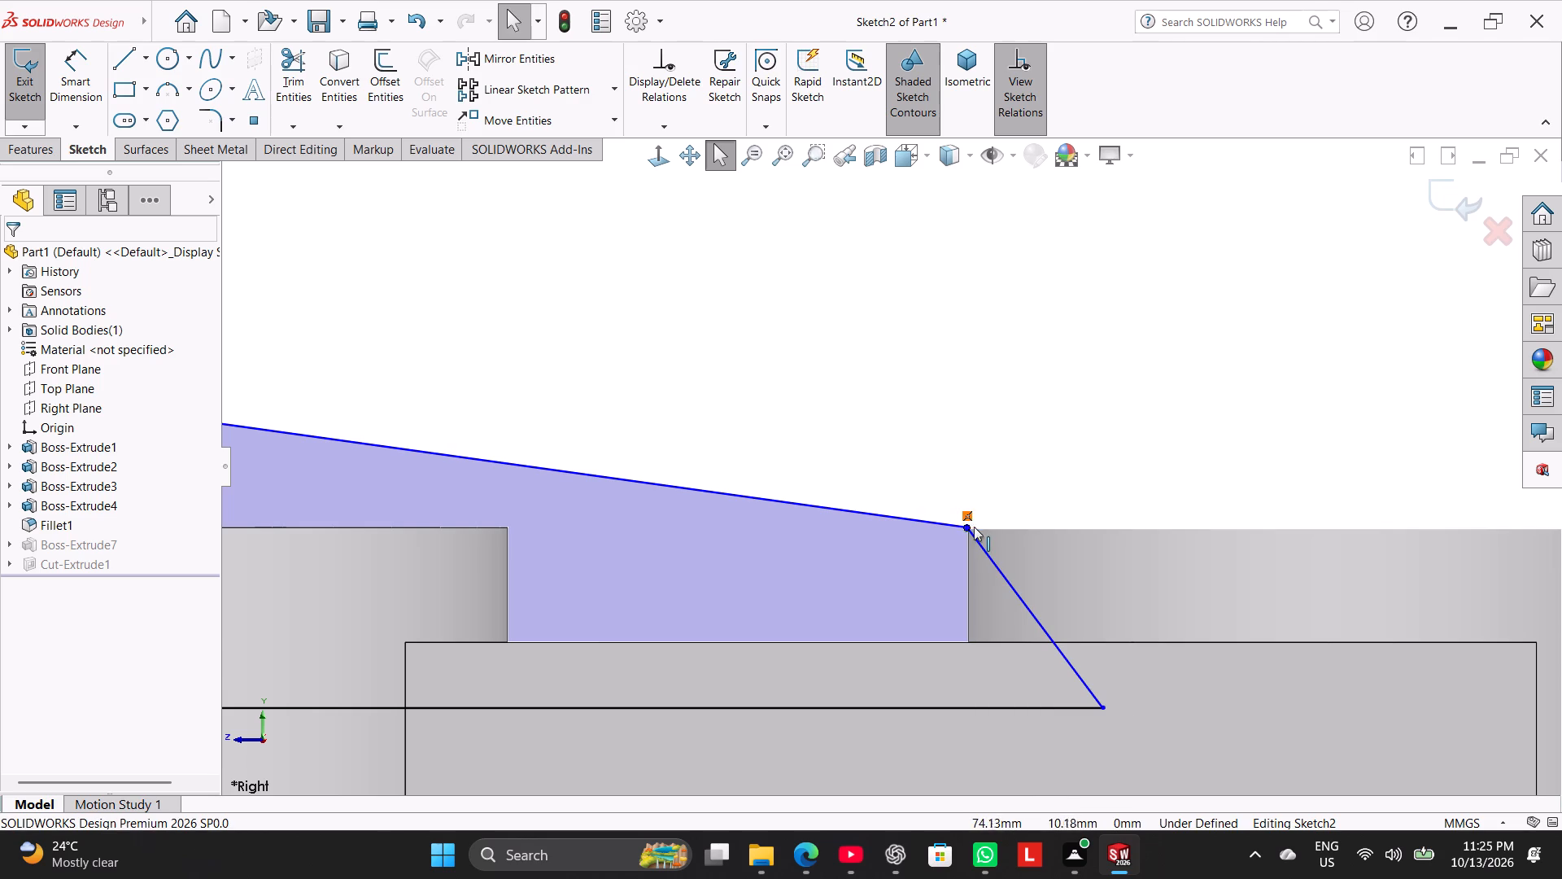
Move the sloped line's lower endpoint along the far boss's top edge to a position past its near corner, inside the boss.
left_click_drag(968, 526, 949, 563)
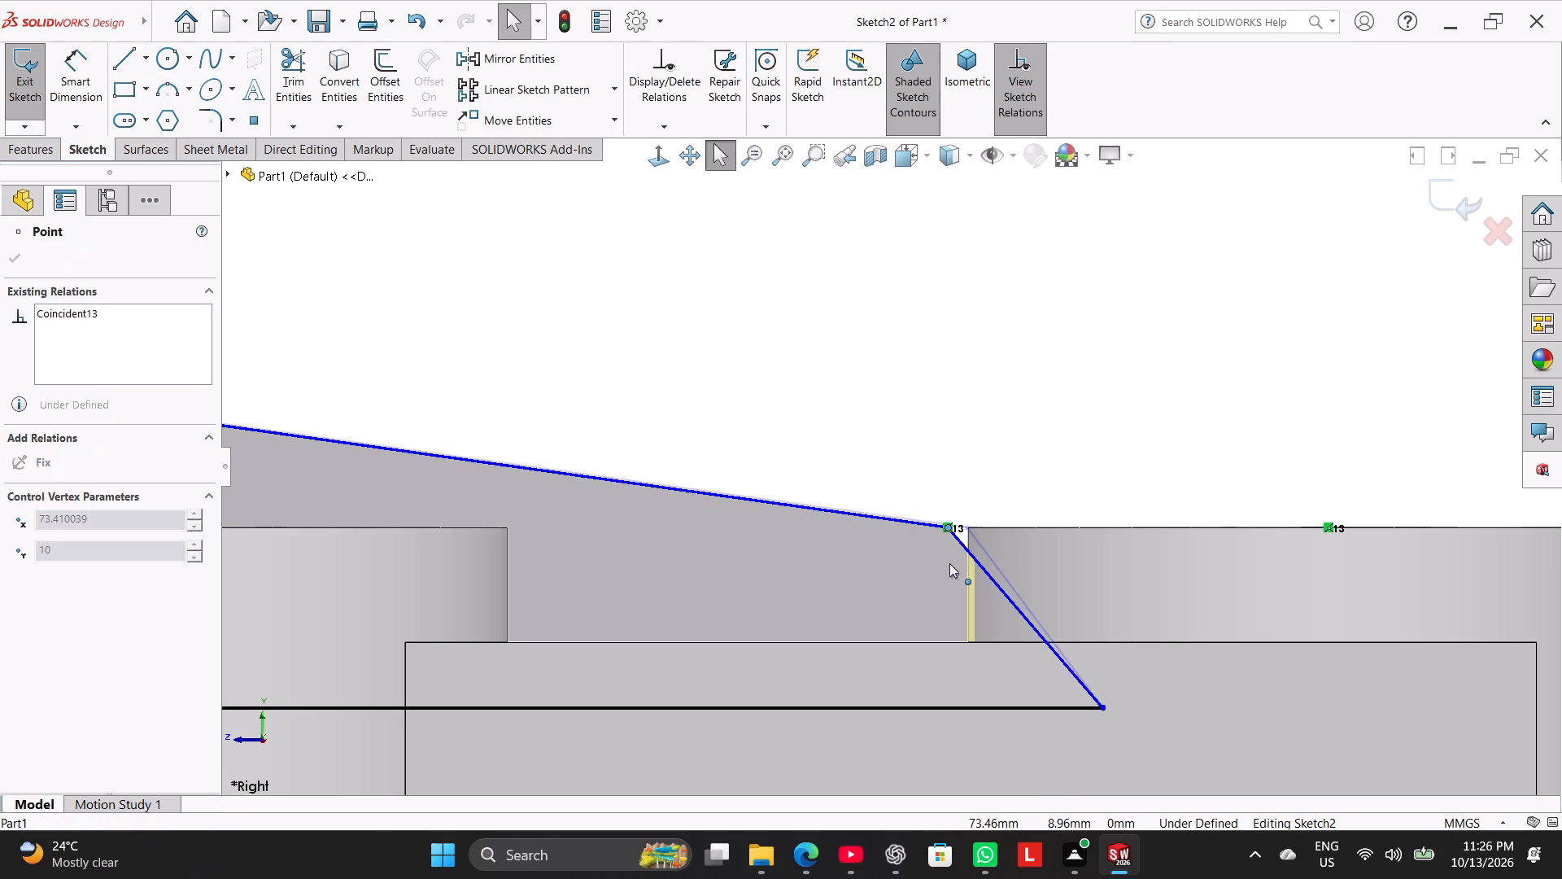
left_click_drag(949, 563, 980, 568)
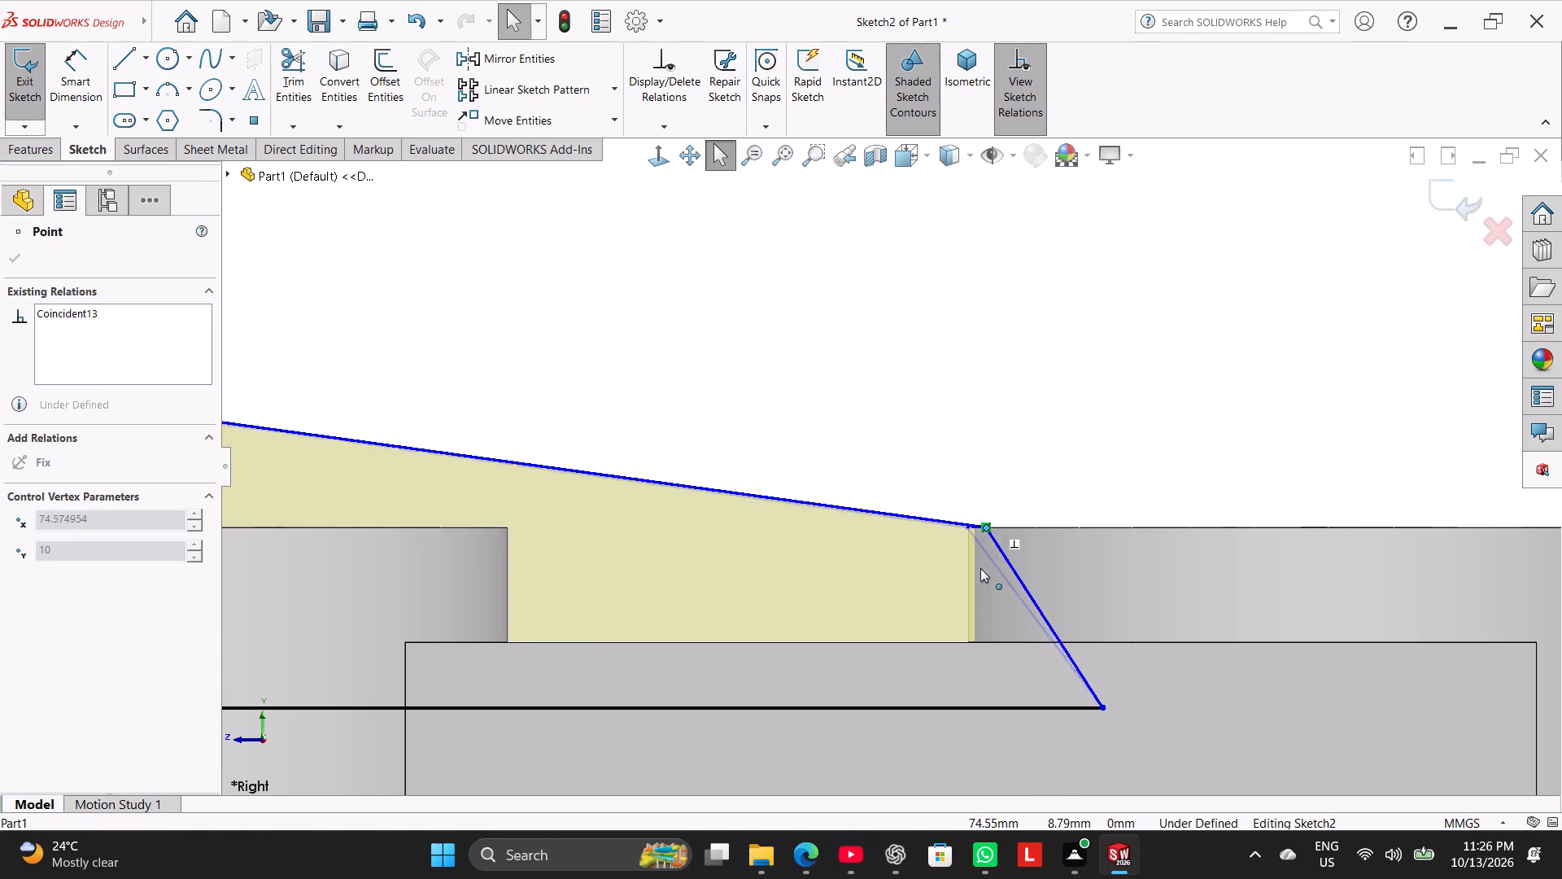
left_click_drag(980, 568, 1015, 571)
left_click(999, 452)
Replace the endpoint's coincident relation to the far boss's top edge with a coincident relation between the sloped line and the boss's corner vertex.
right_click(1019, 511)
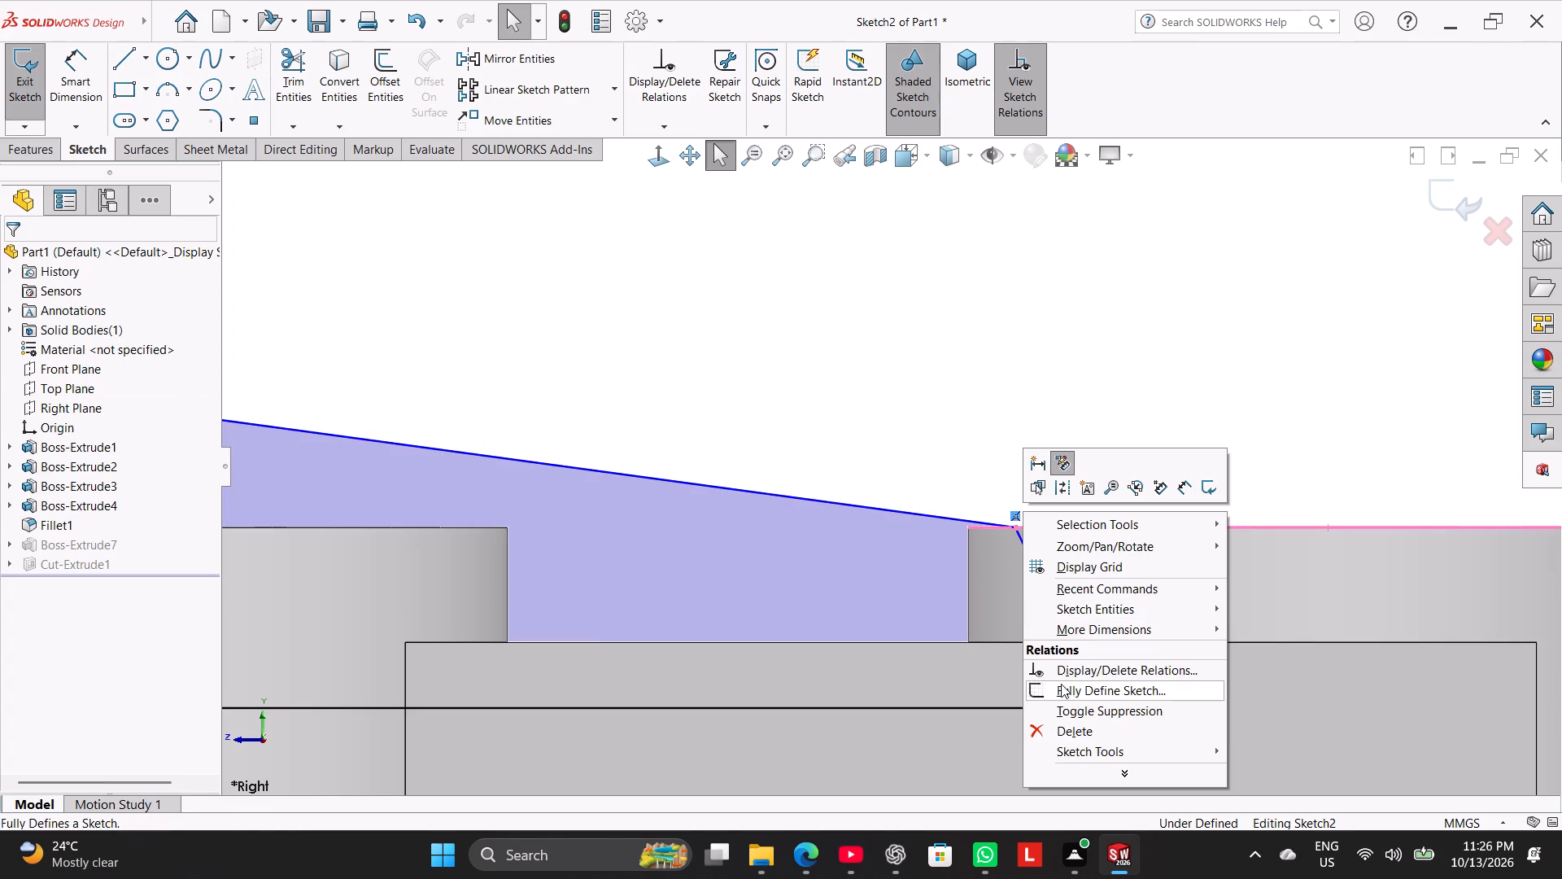
left_click(1076, 726)
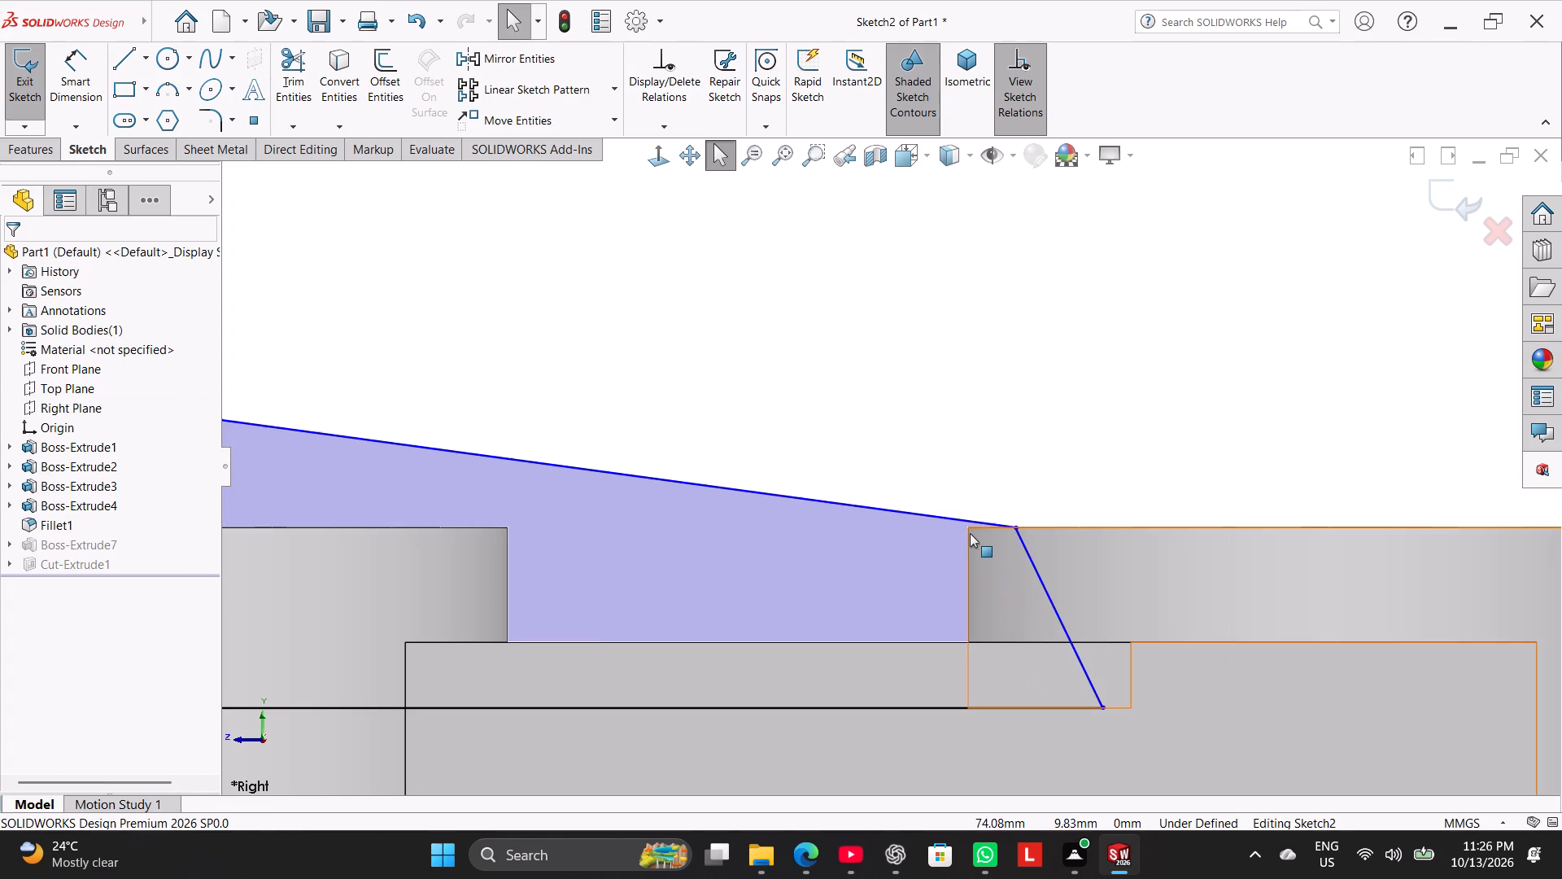
left_click(966, 528)
left_click(959, 521, "ctrl")
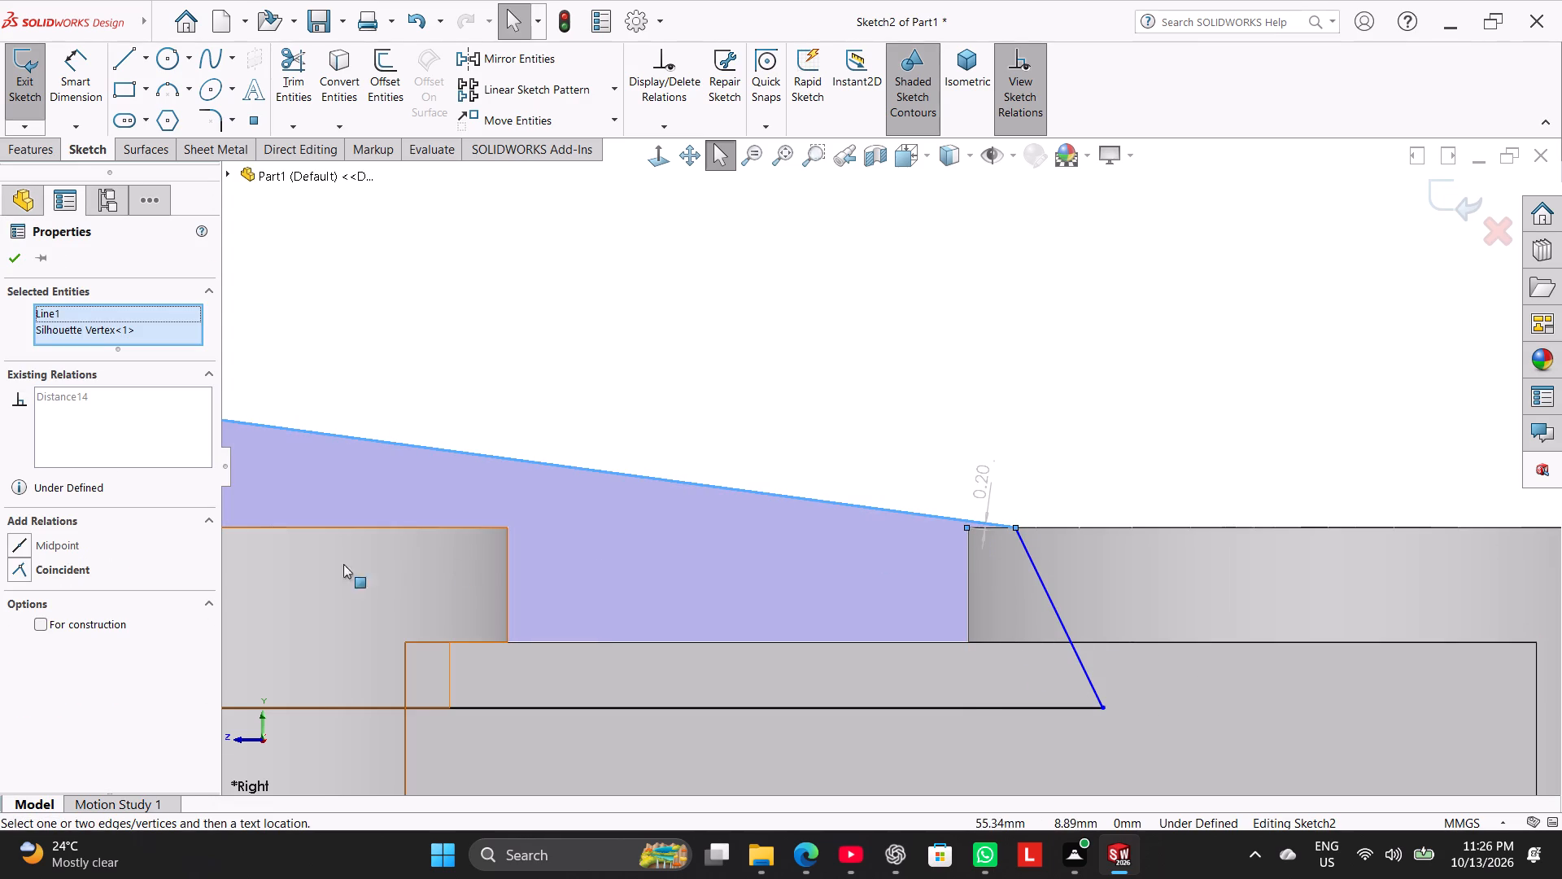
left_click(58, 572)
left_click(685, 382)
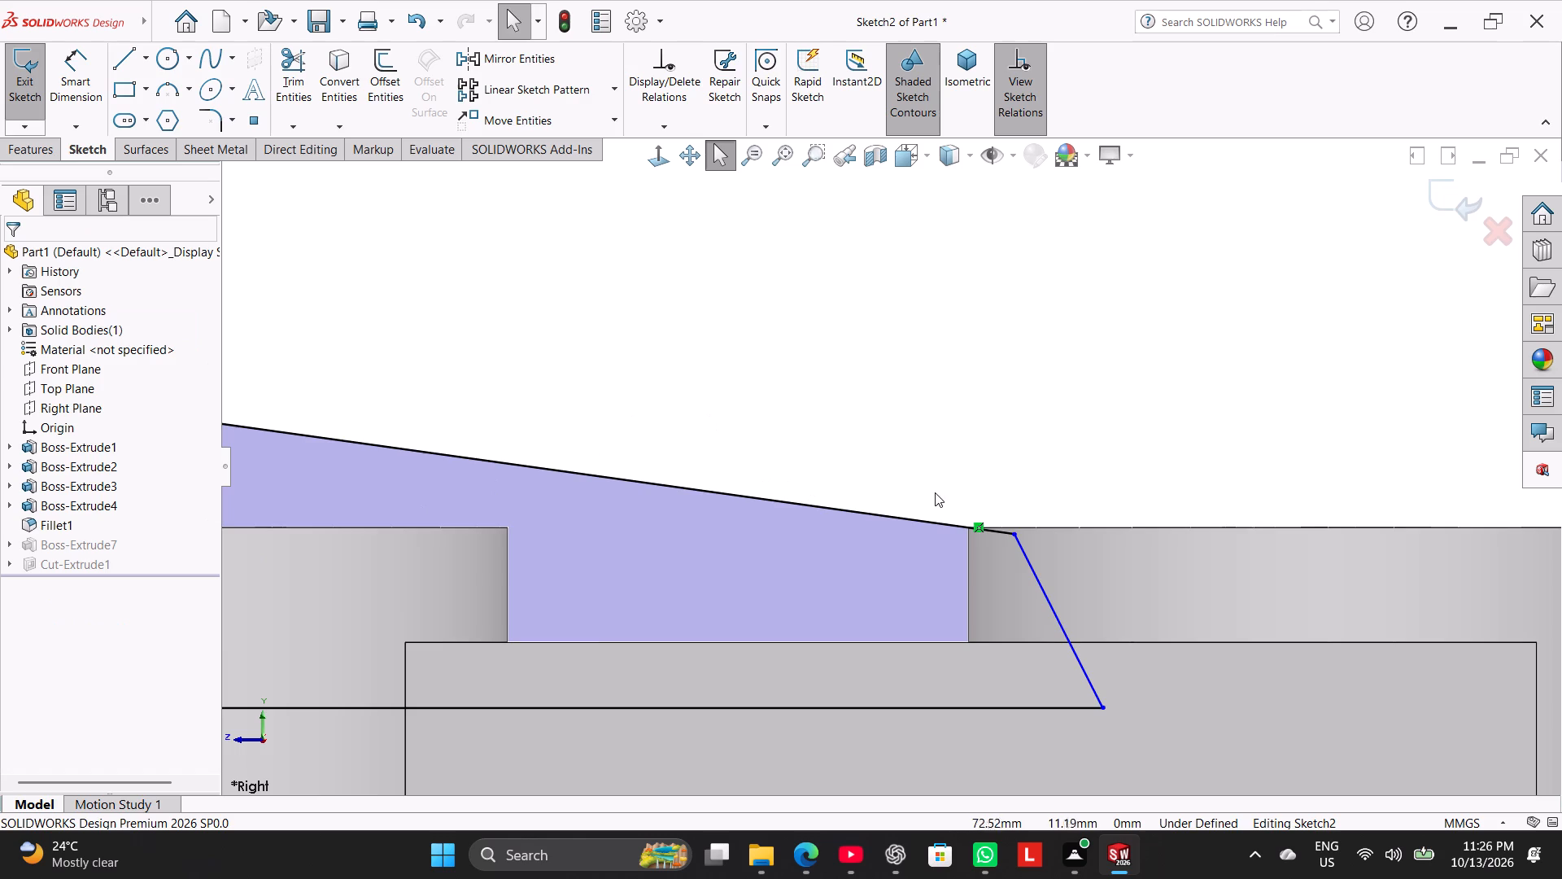
Move the sloped line's lower endpoint deeper into the far boss, to about 77.9, 9.5 mm in the sketch, and exit the sketch.
scroll(945, 487, "down", 1)
middle_click_drag(967, 476, 980, 520)
scroll(785, 268, "up", 1)
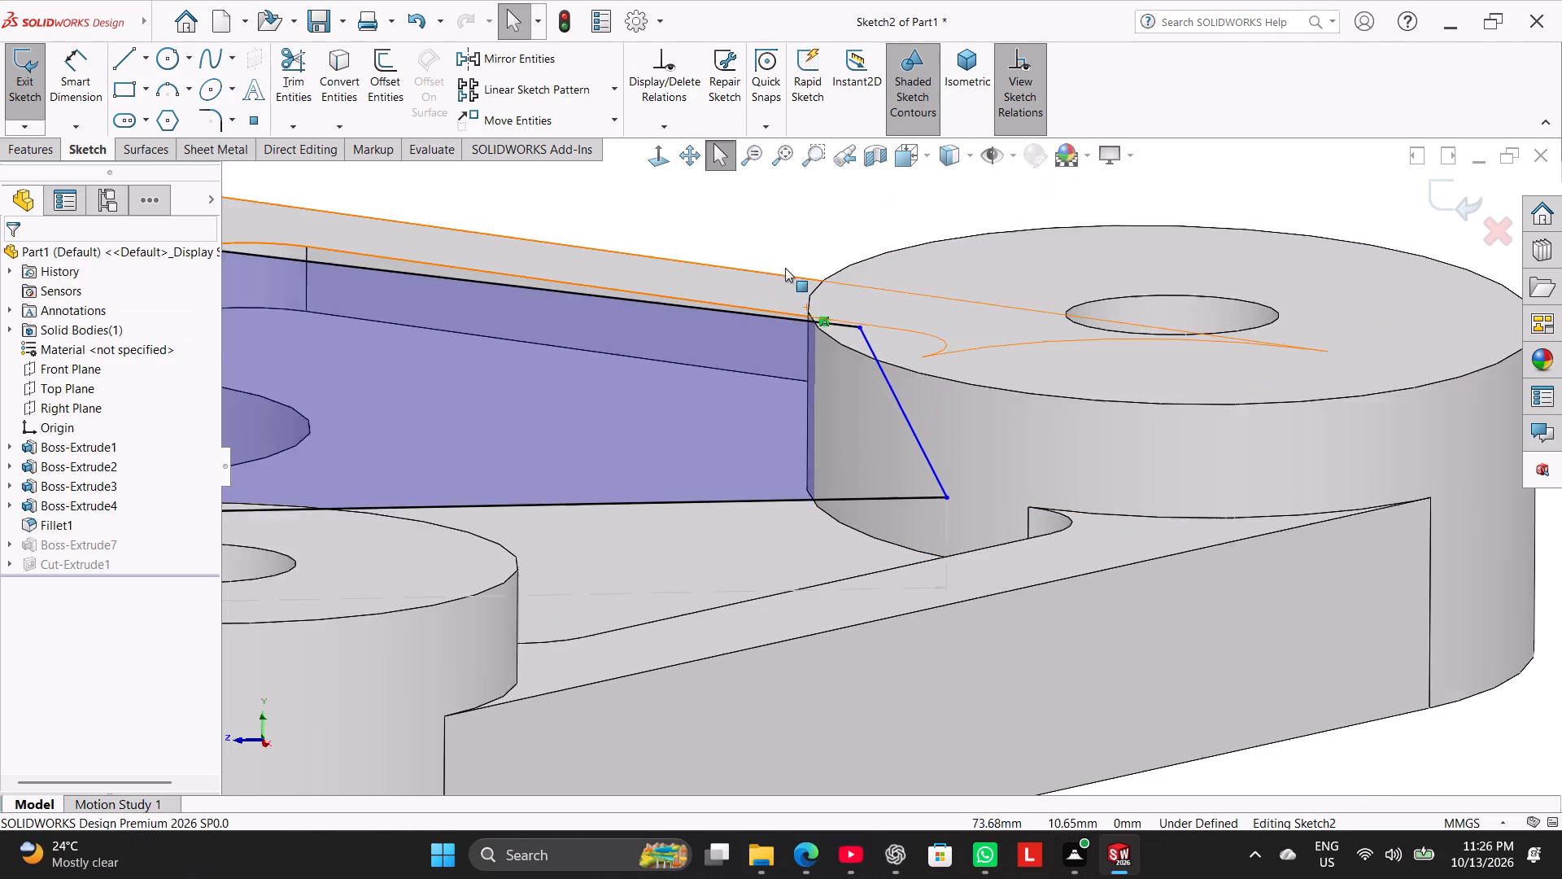
scroll(785, 268, "up", 1)
scroll(810, 269, "down", 3)
scroll(845, 343, "down", 3)
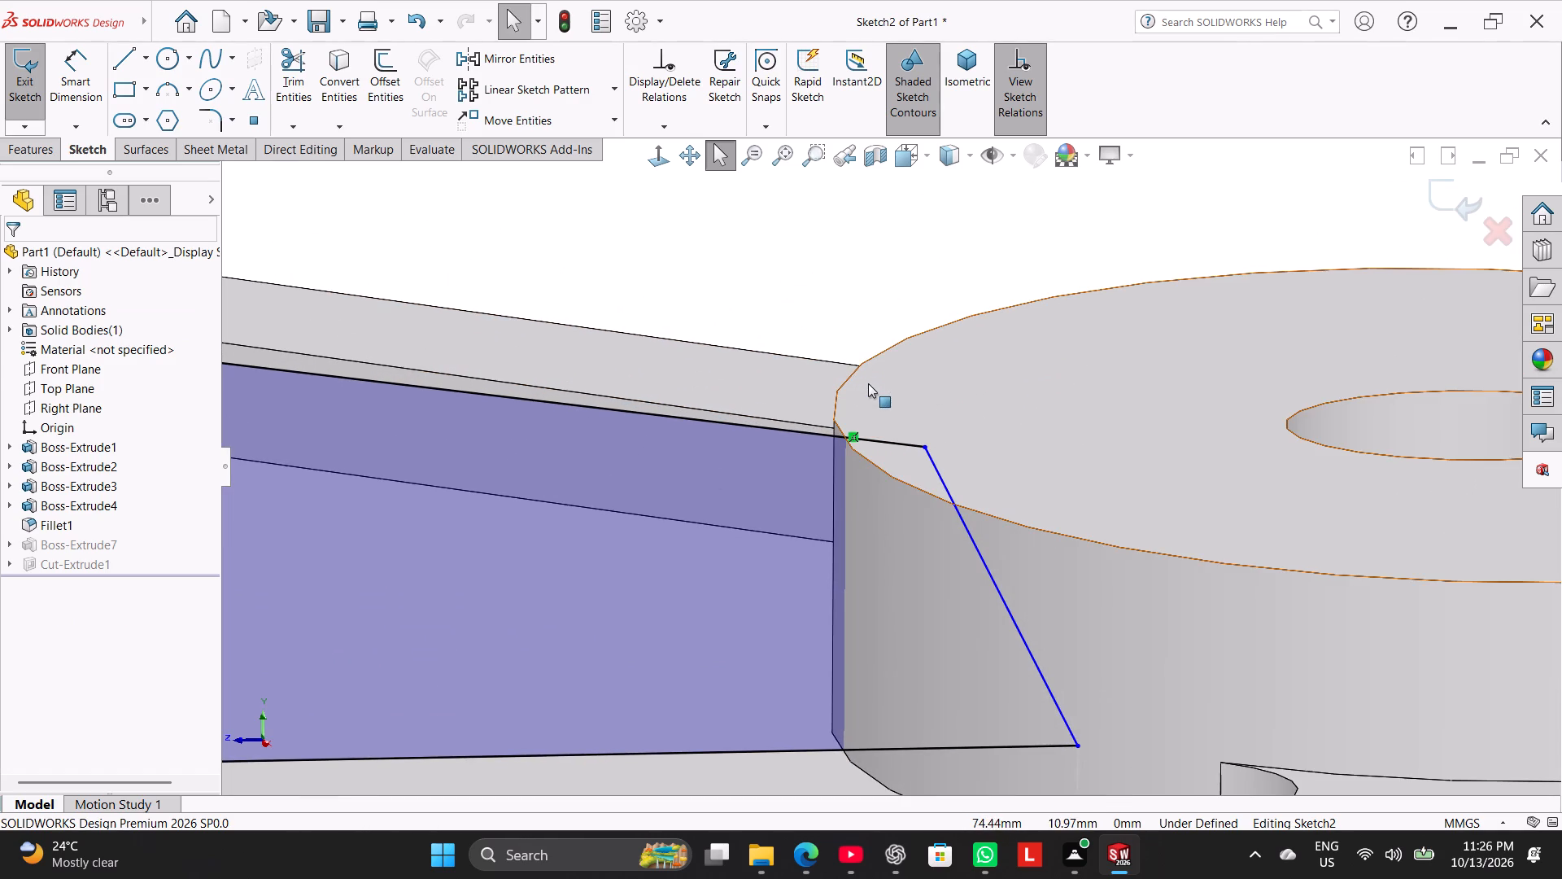
scroll(848, 328, "down", 2)
scroll(908, 405, "up", 6)
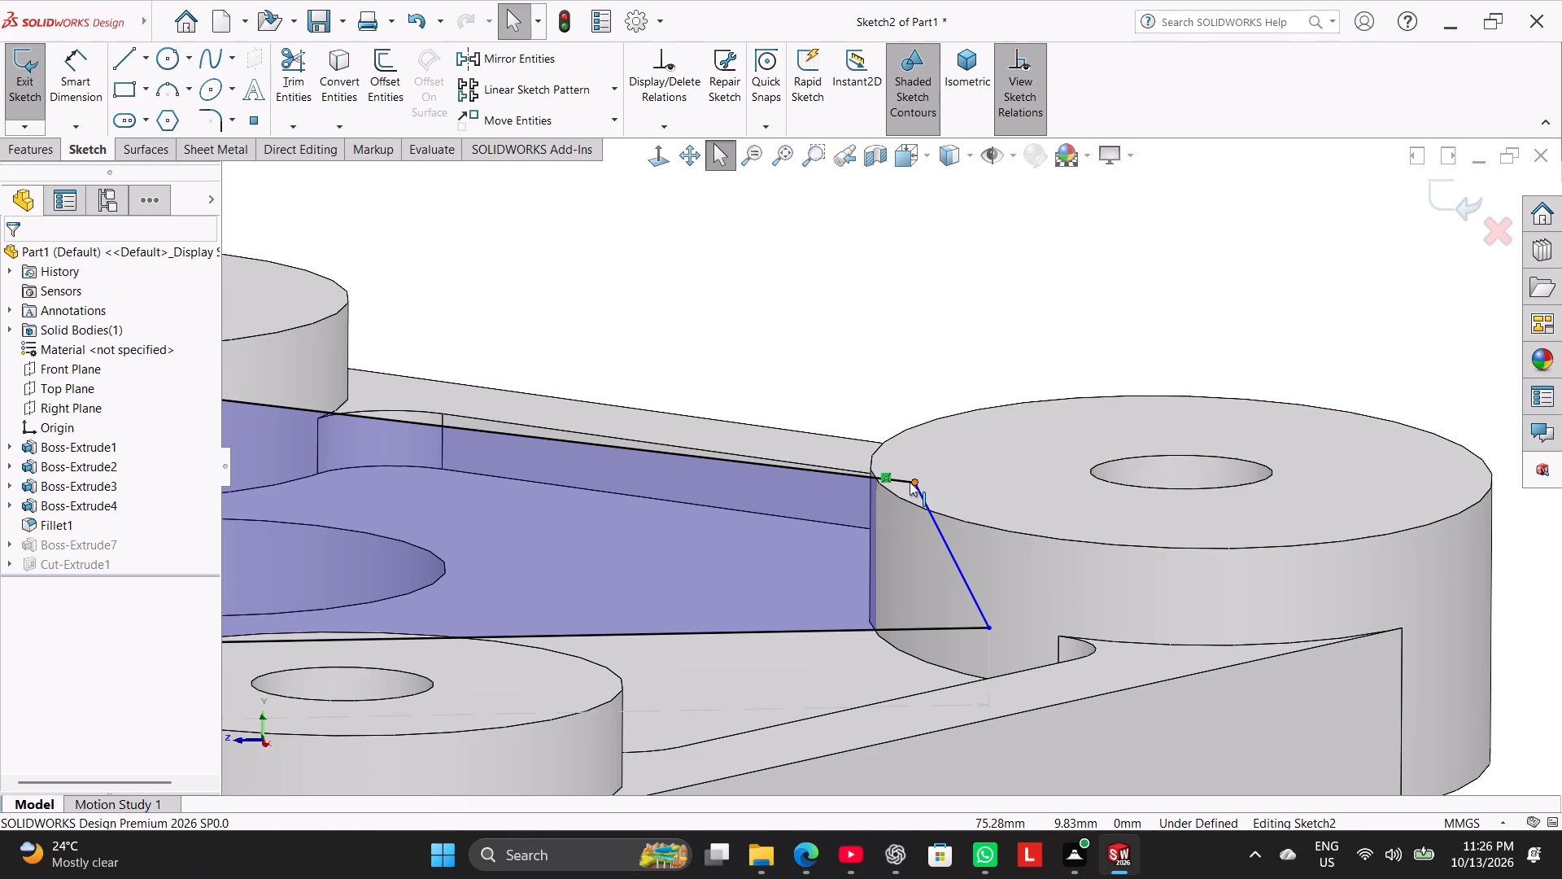
left_click_drag(915, 482, 980, 496)
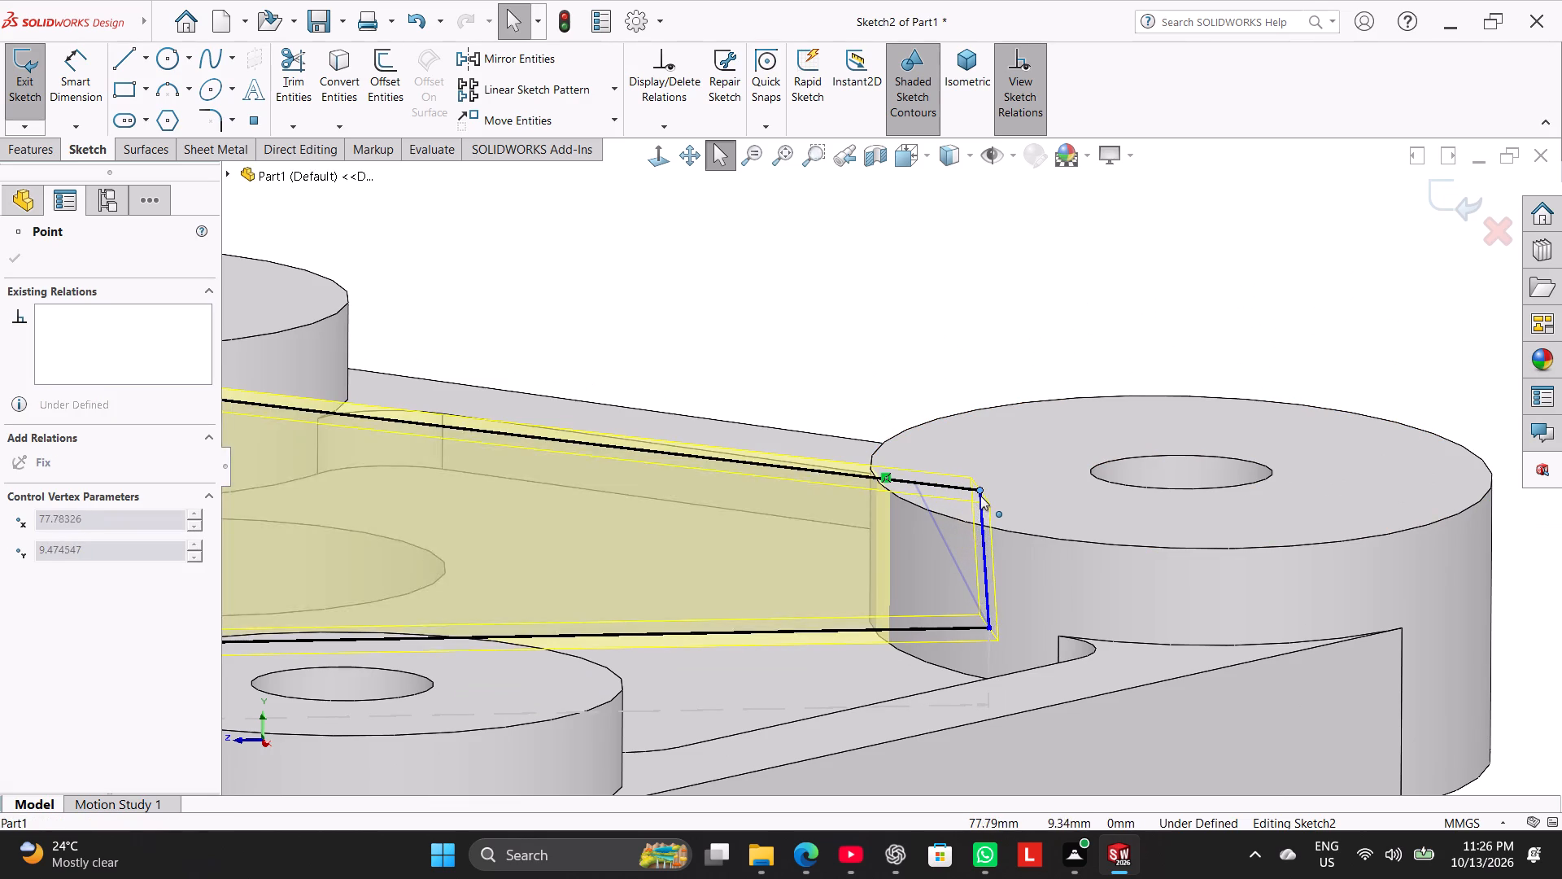
left_click_drag(980, 496, 982, 496)
left_click(17, 90)
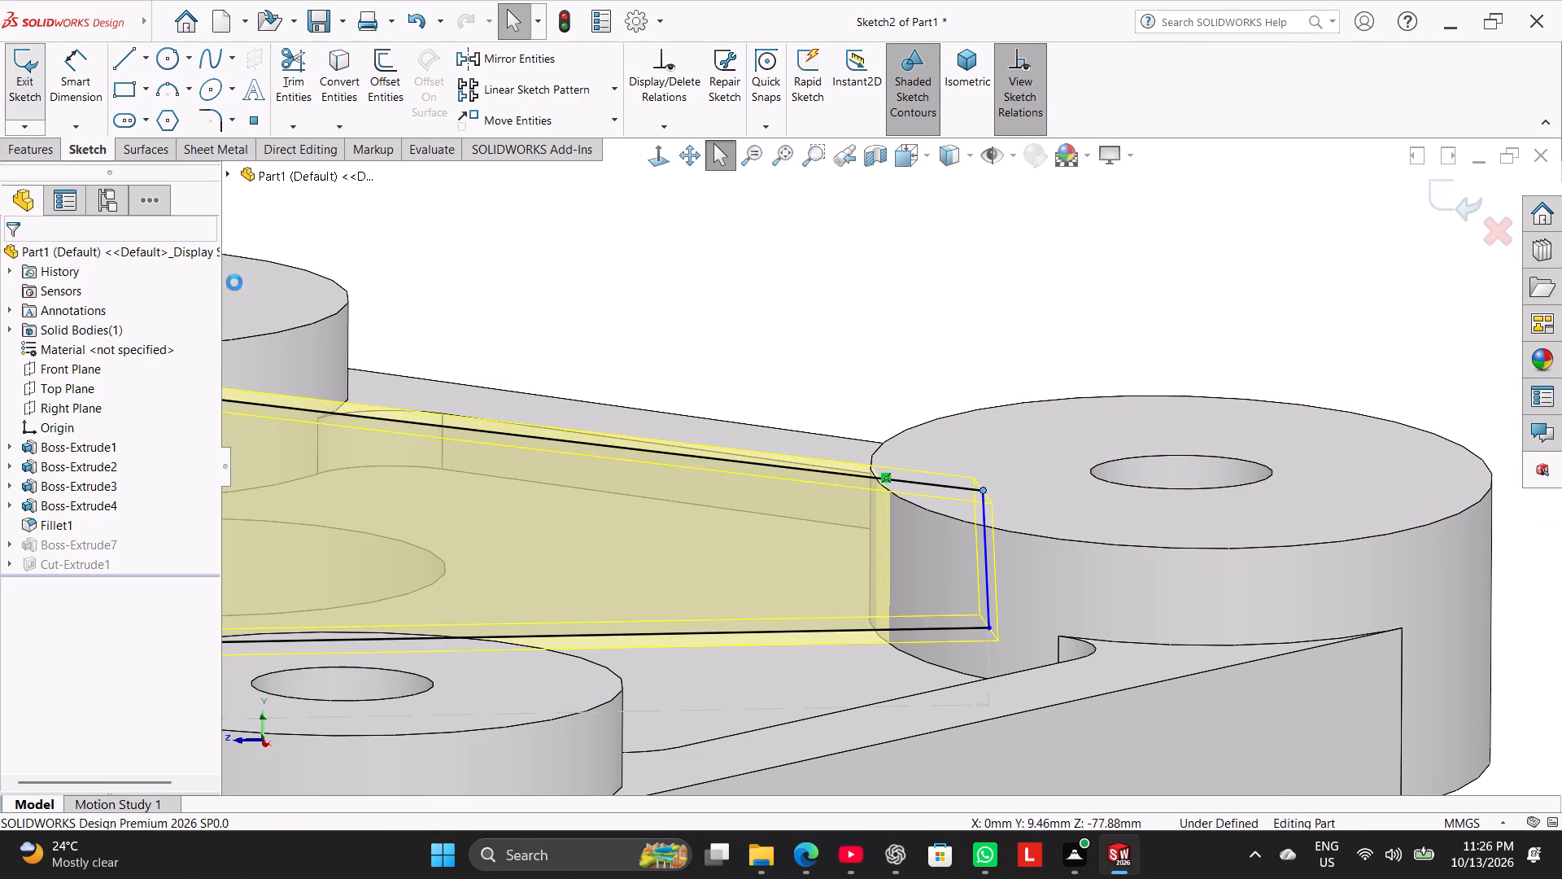
Examine closely how the rebuilt web's top face and side edges meet the far boss's rim.
left_click(687, 356)
middle_click_drag(801, 365, 827, 457)
scroll(975, 526, "up", 2)
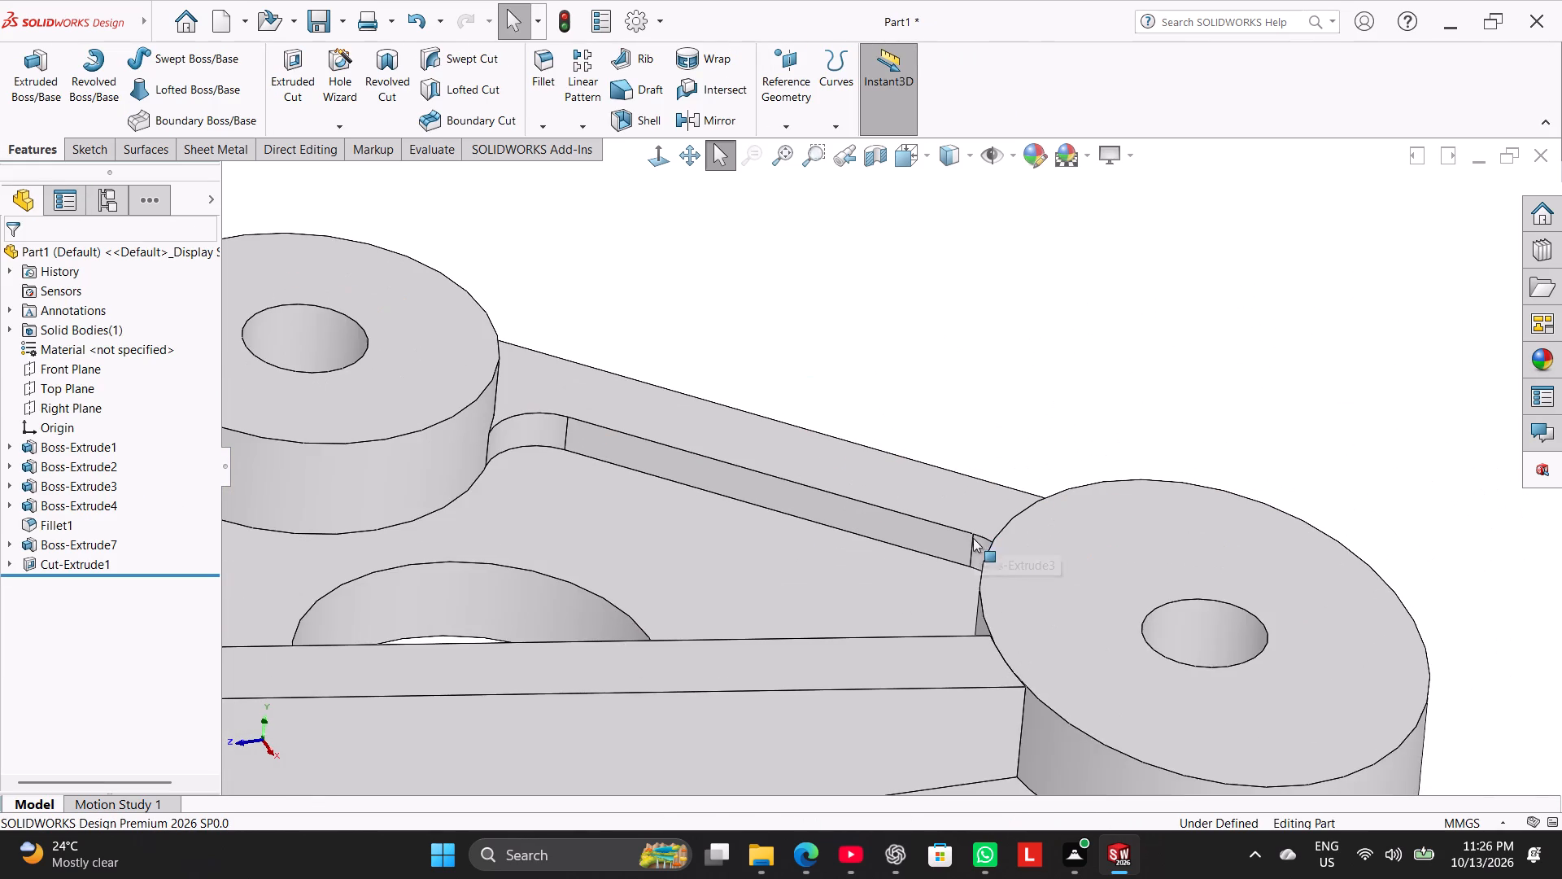
scroll(1027, 601, "down", 9)
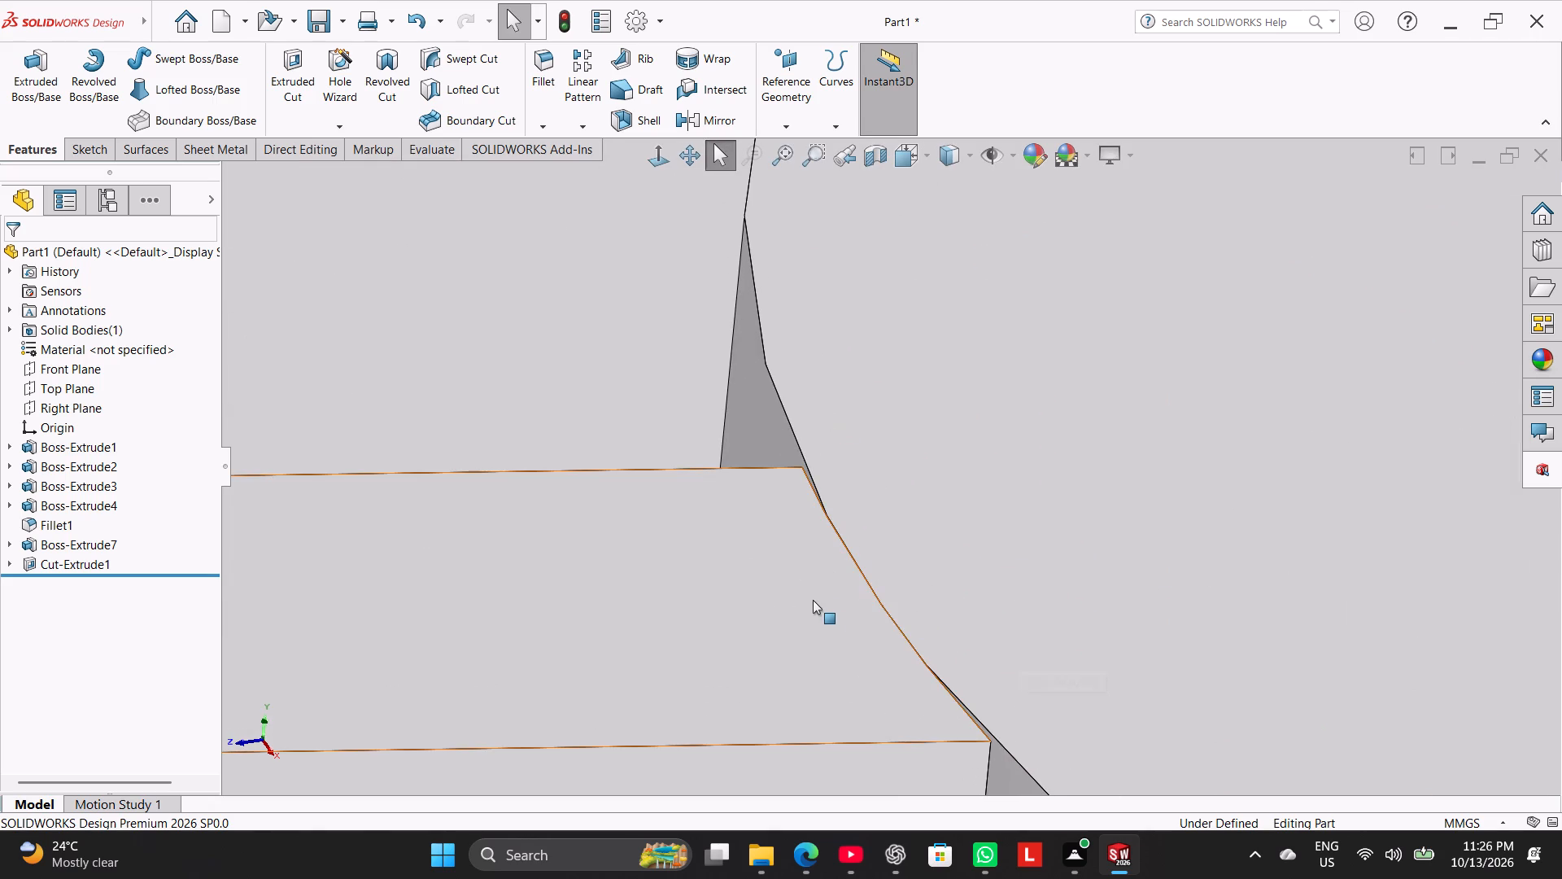
scroll(849, 613, "down", 3)
scroll(870, 550, "down", 1)
scroll(870, 550, "up", 6)
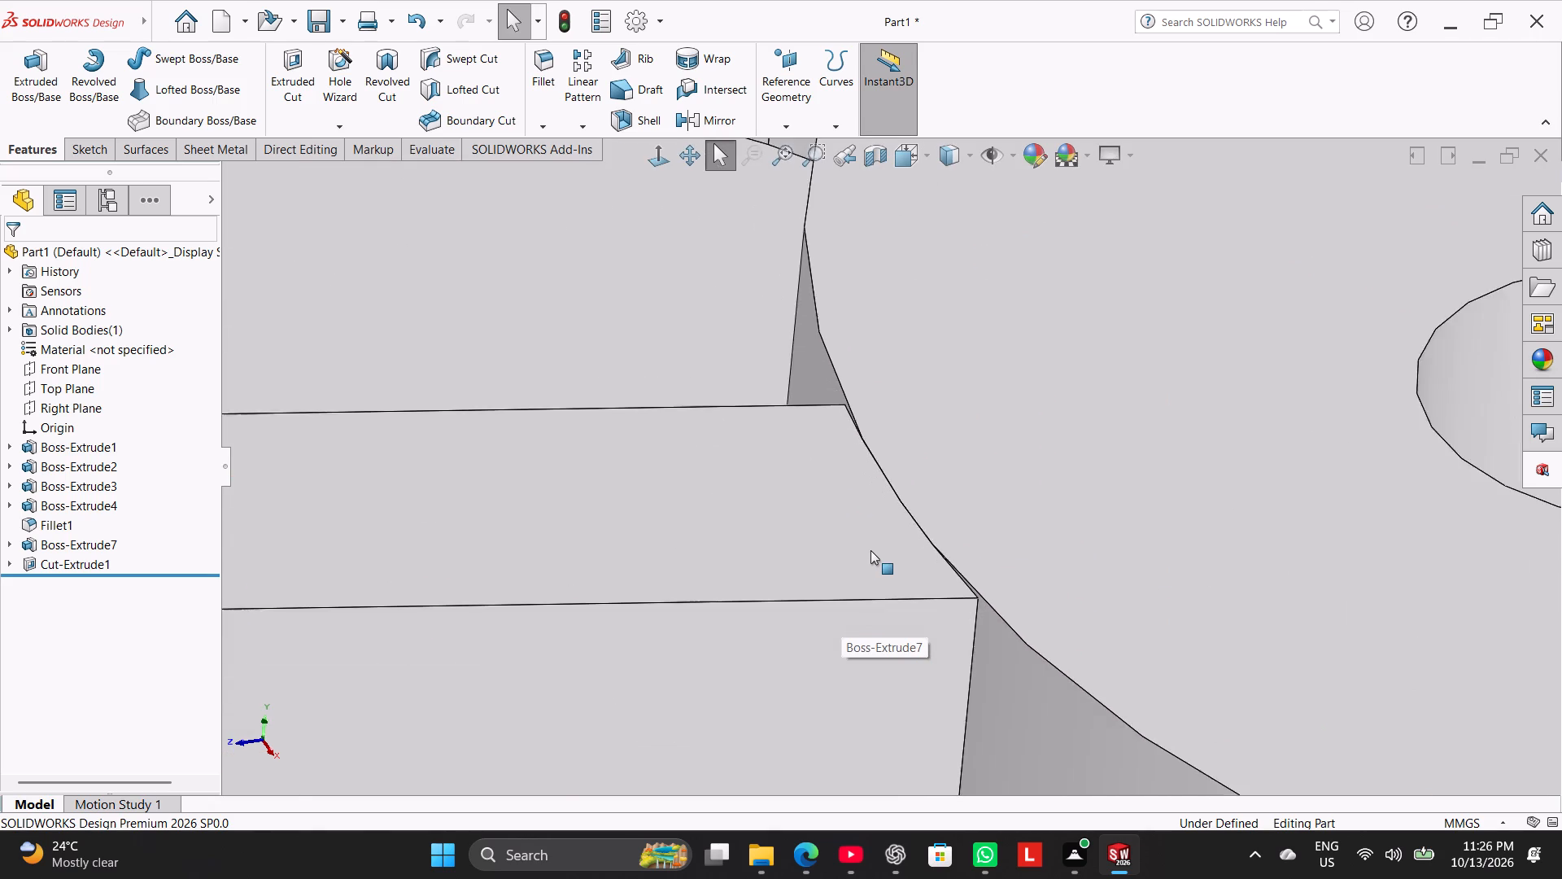
scroll(870, 550, "up", 6)
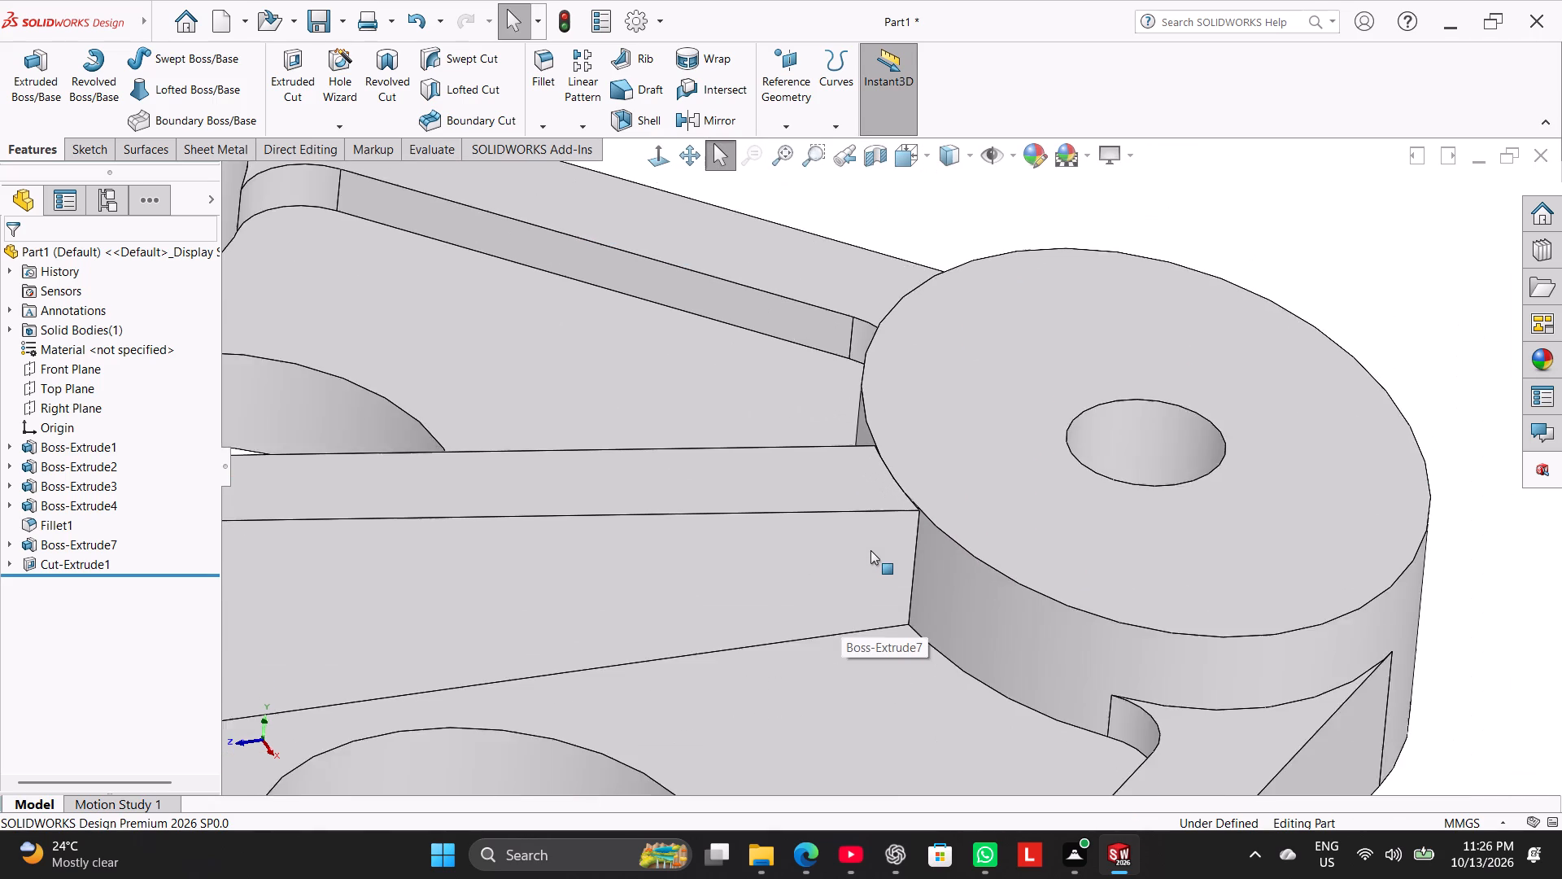
scroll(870, 550, "up", 4)
scroll(879, 531, "down", 4)
scroll(905, 456, "down", 7)
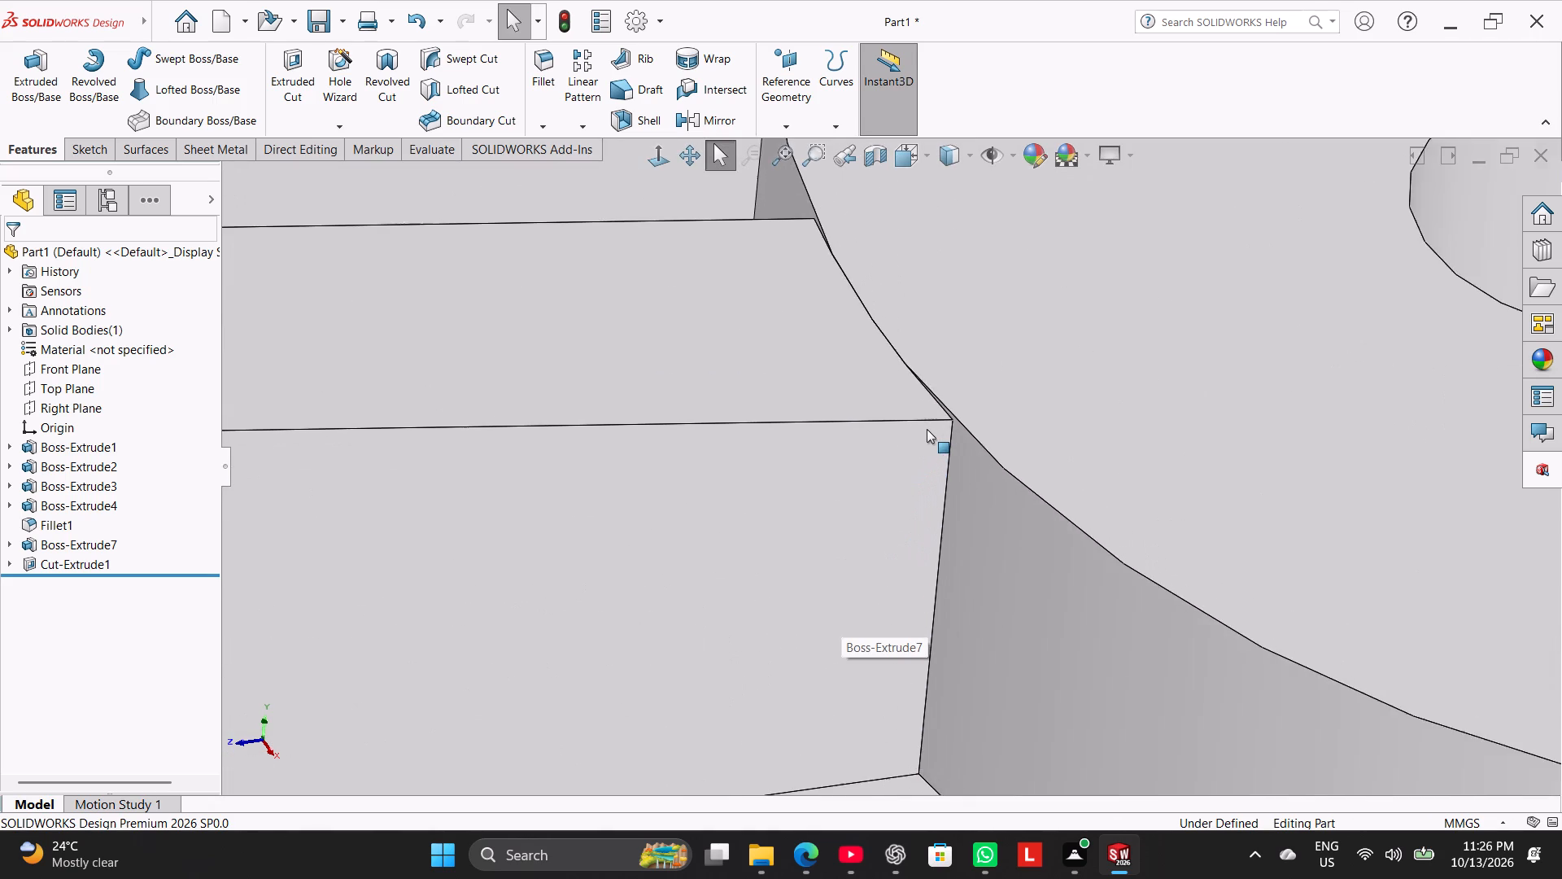
scroll(927, 429, "down", 2)
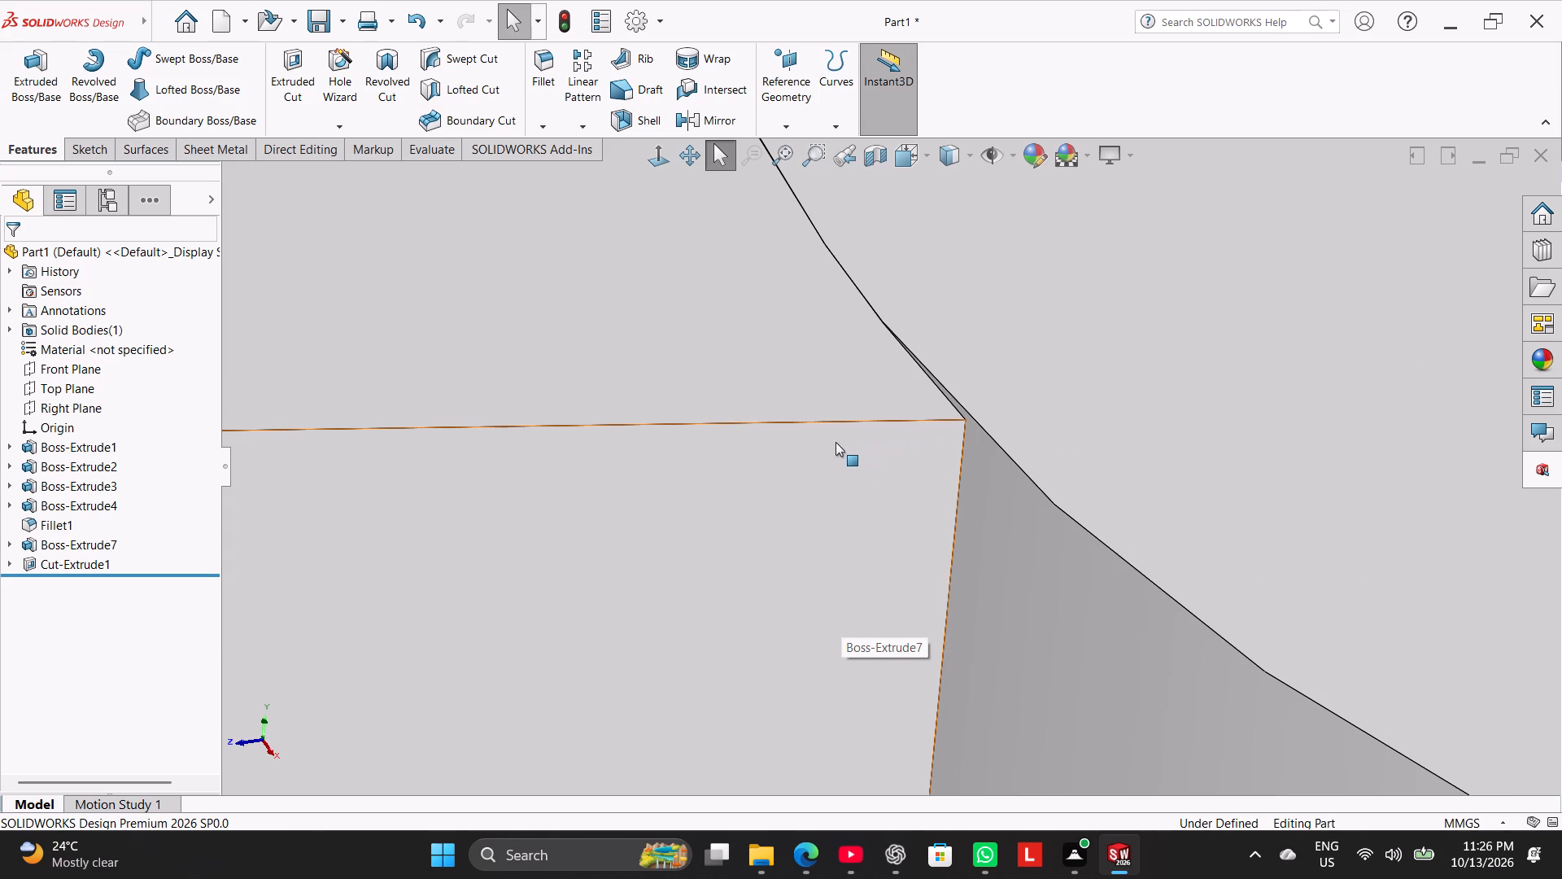
scroll(836, 442, "up", 7)
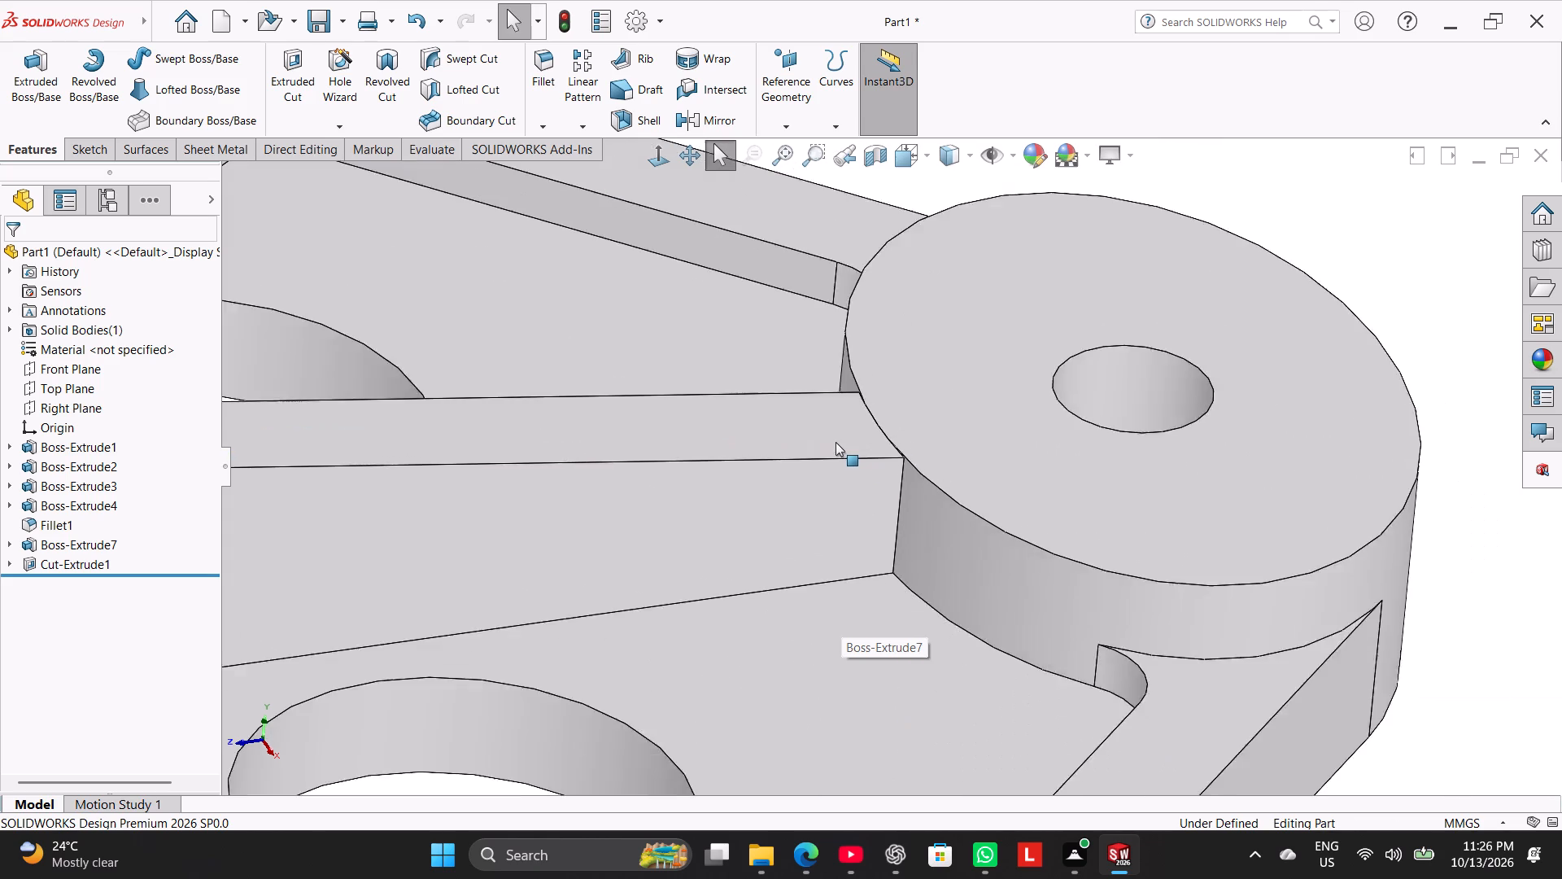
scroll(836, 442, "up", 8)
scroll(663, 509, "down", 5)
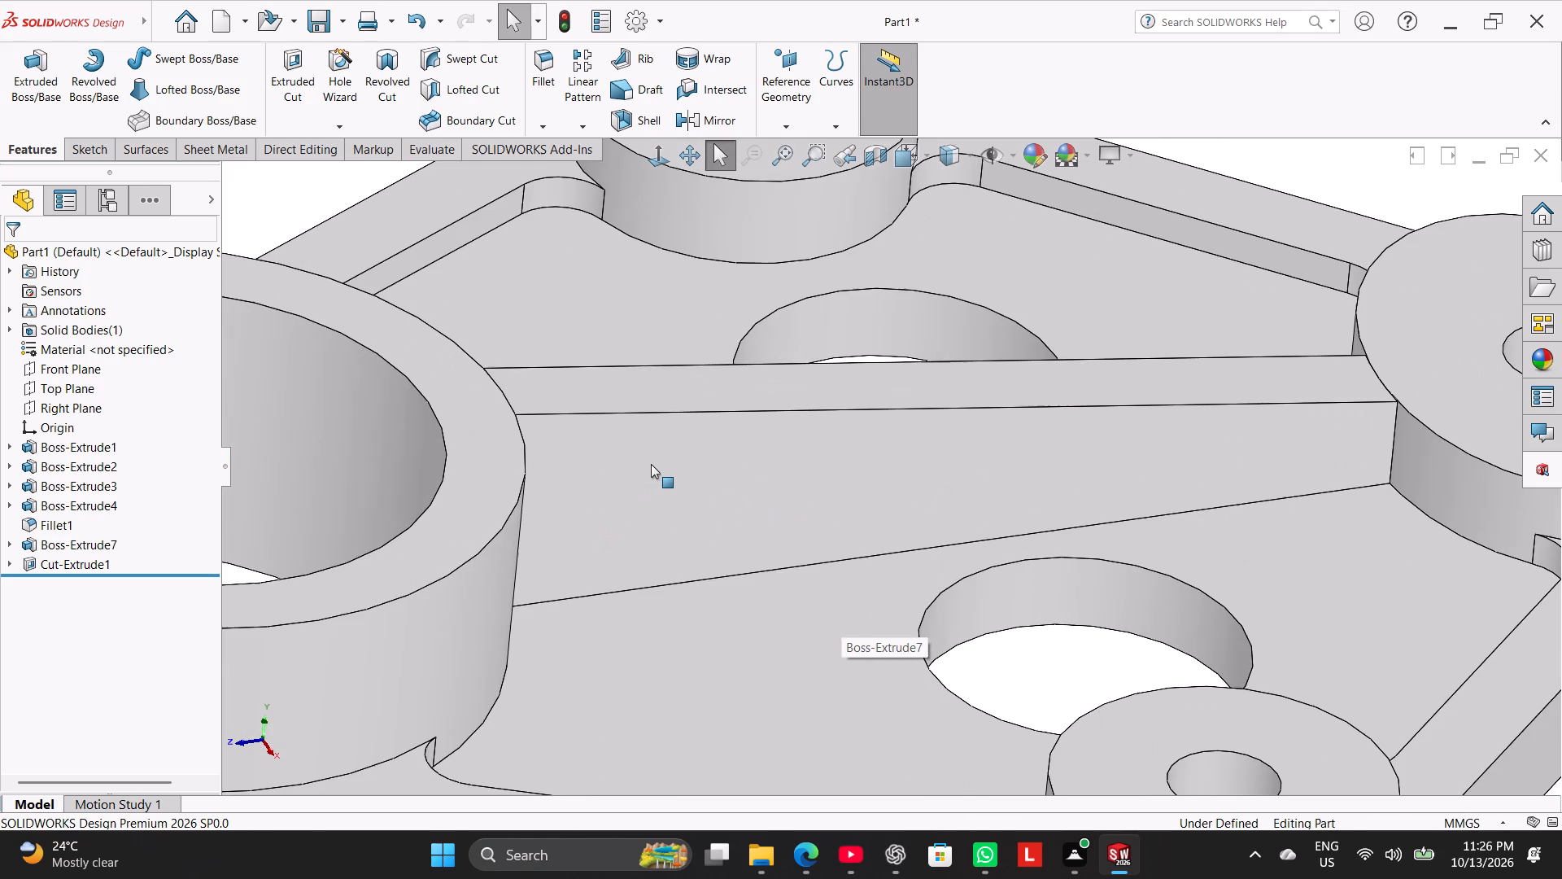
middle_click_drag(648, 575, 591, 555)
scroll(1278, 428, "up", 1)
scroll(1309, 416, "down", 11)
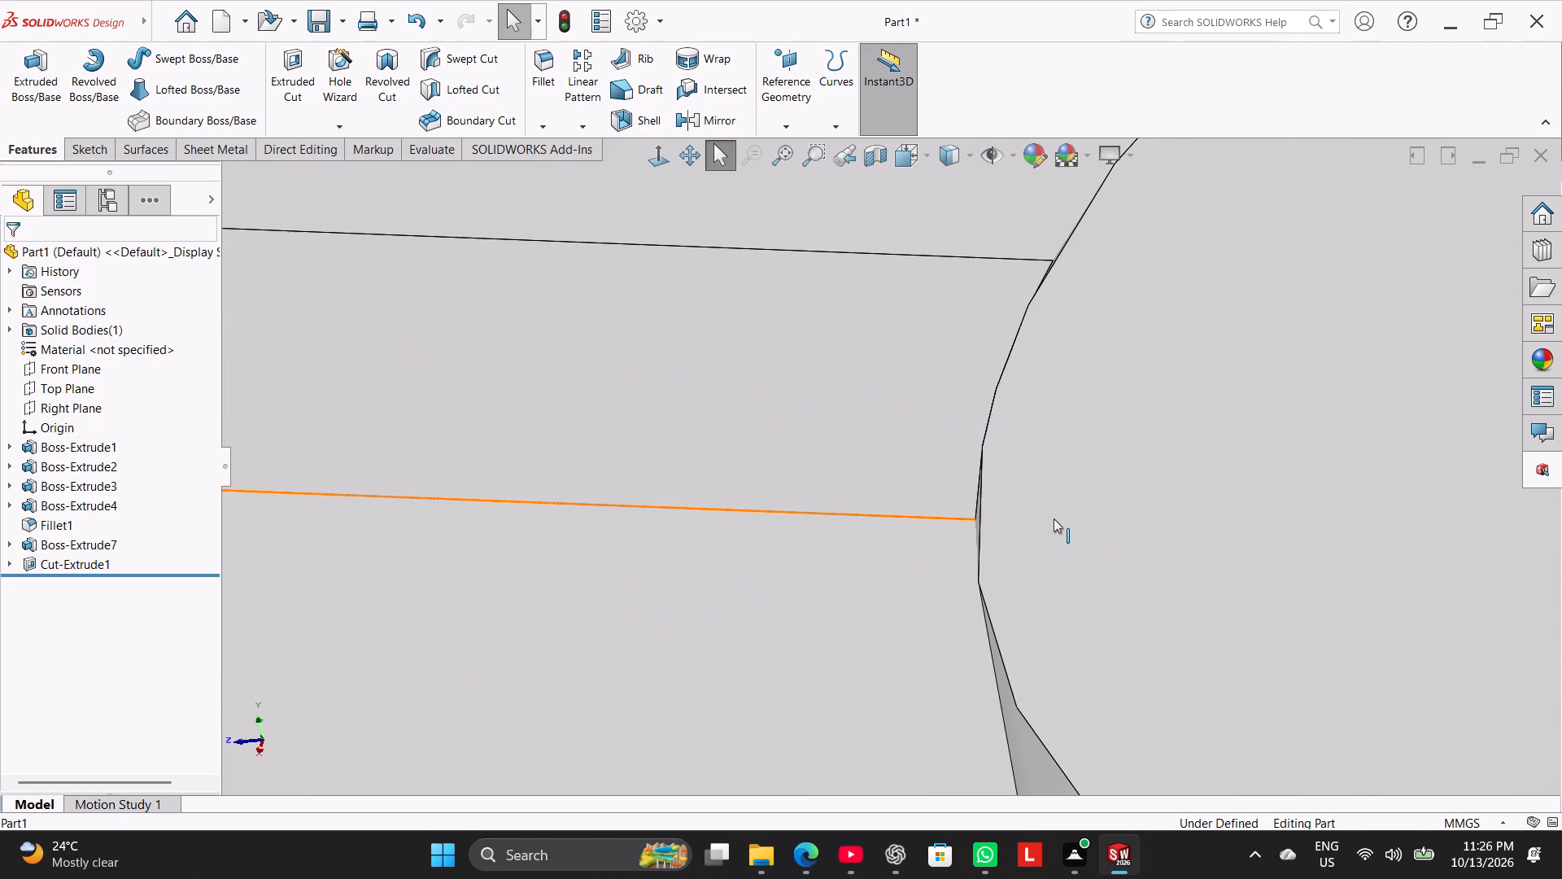
scroll(1054, 518, "up", 4)
Inspect the web's sloped edge in side view, and check the whole part in isometric view.
left_click(664, 153)
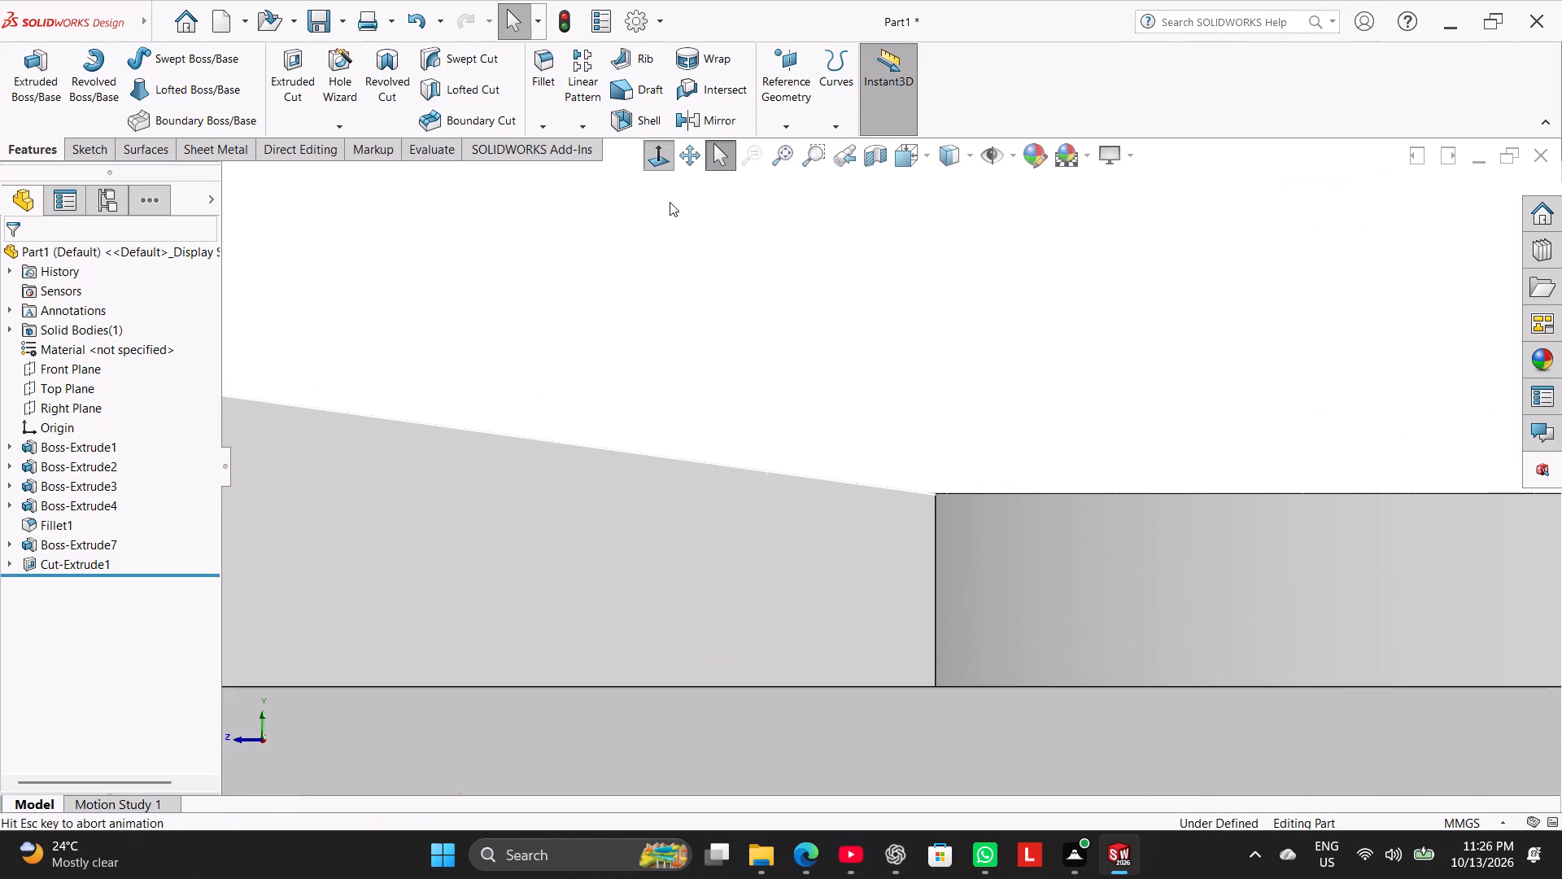
left_click(718, 333)
scroll(598, 406, "up", 3)
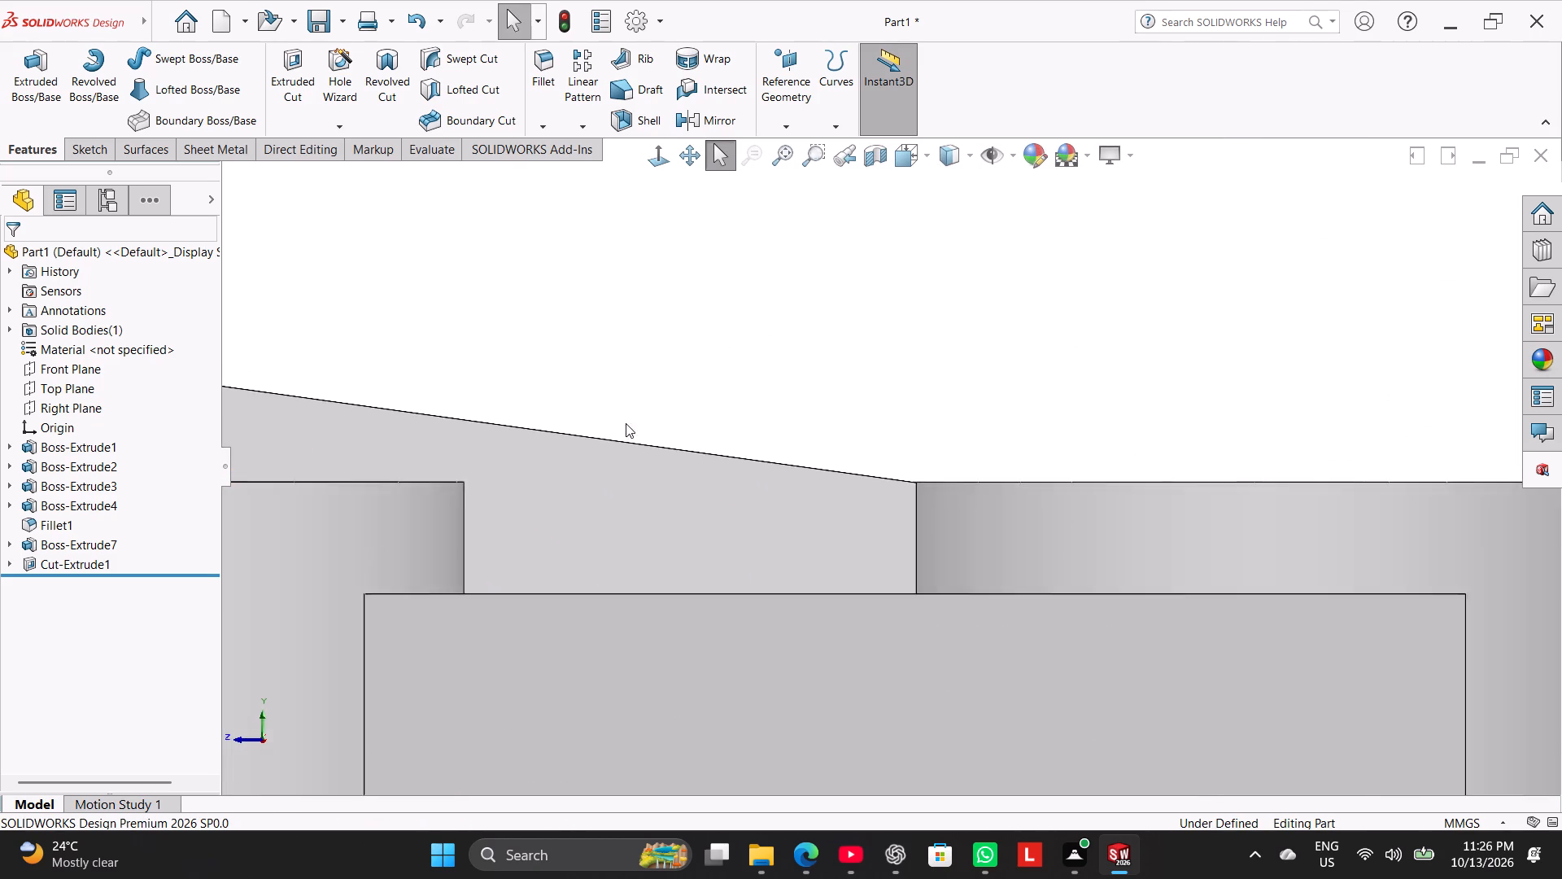
scroll(626, 423, "up", 6)
left_click(630, 347)
scroll(572, 339, "up", 2)
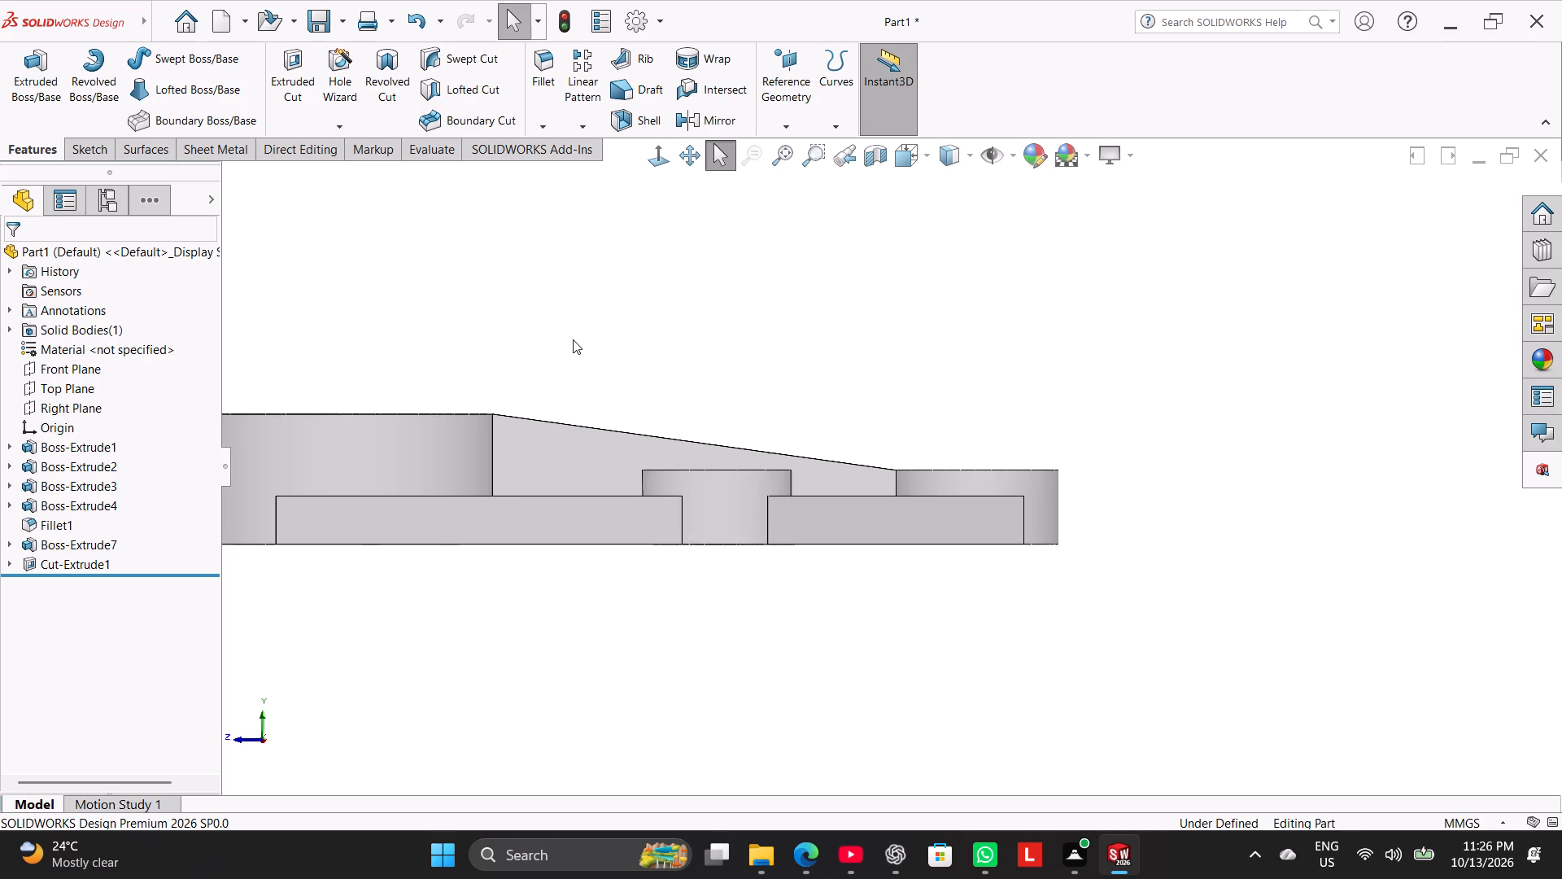
scroll(573, 339, "up", 1)
right_click_drag(500, 605, 1080, 156)
left_click(496, 402)
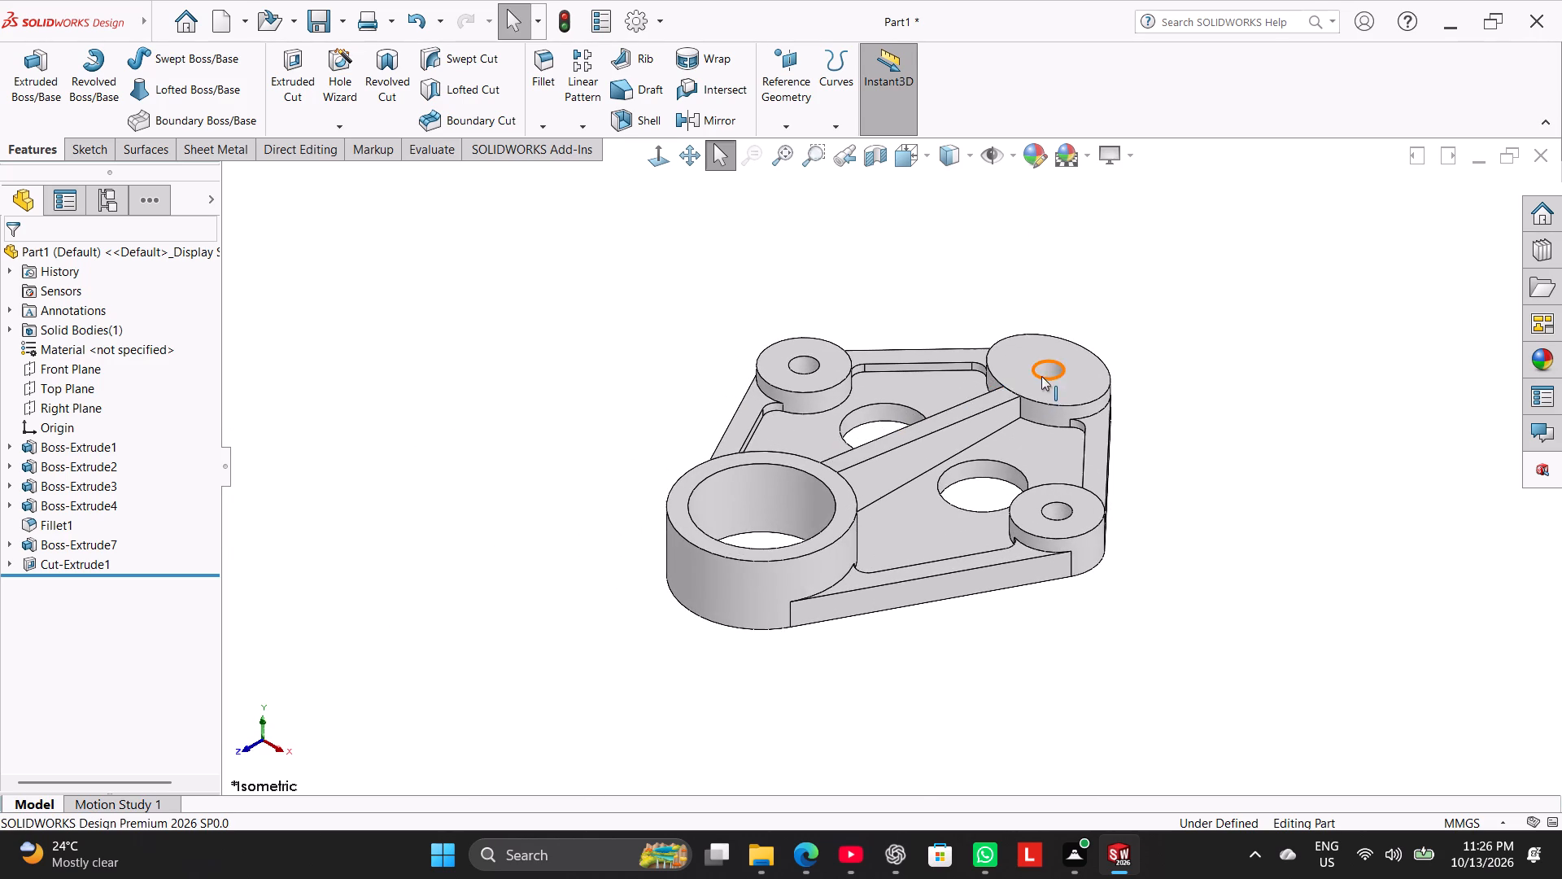
scroll(1041, 376, "down", 6)
scroll(908, 424, "down", 2)
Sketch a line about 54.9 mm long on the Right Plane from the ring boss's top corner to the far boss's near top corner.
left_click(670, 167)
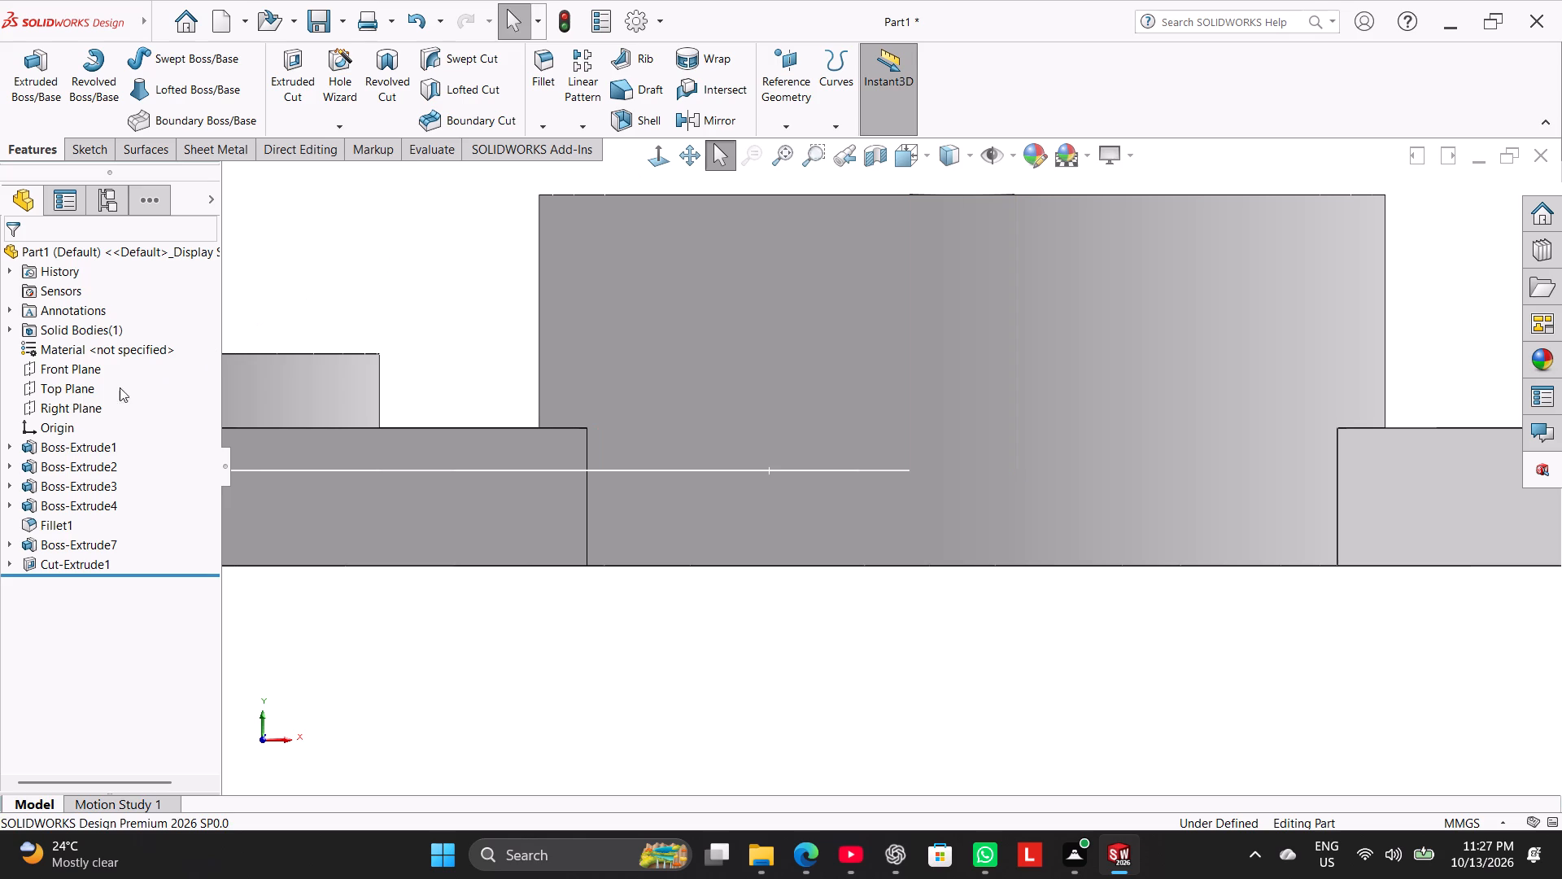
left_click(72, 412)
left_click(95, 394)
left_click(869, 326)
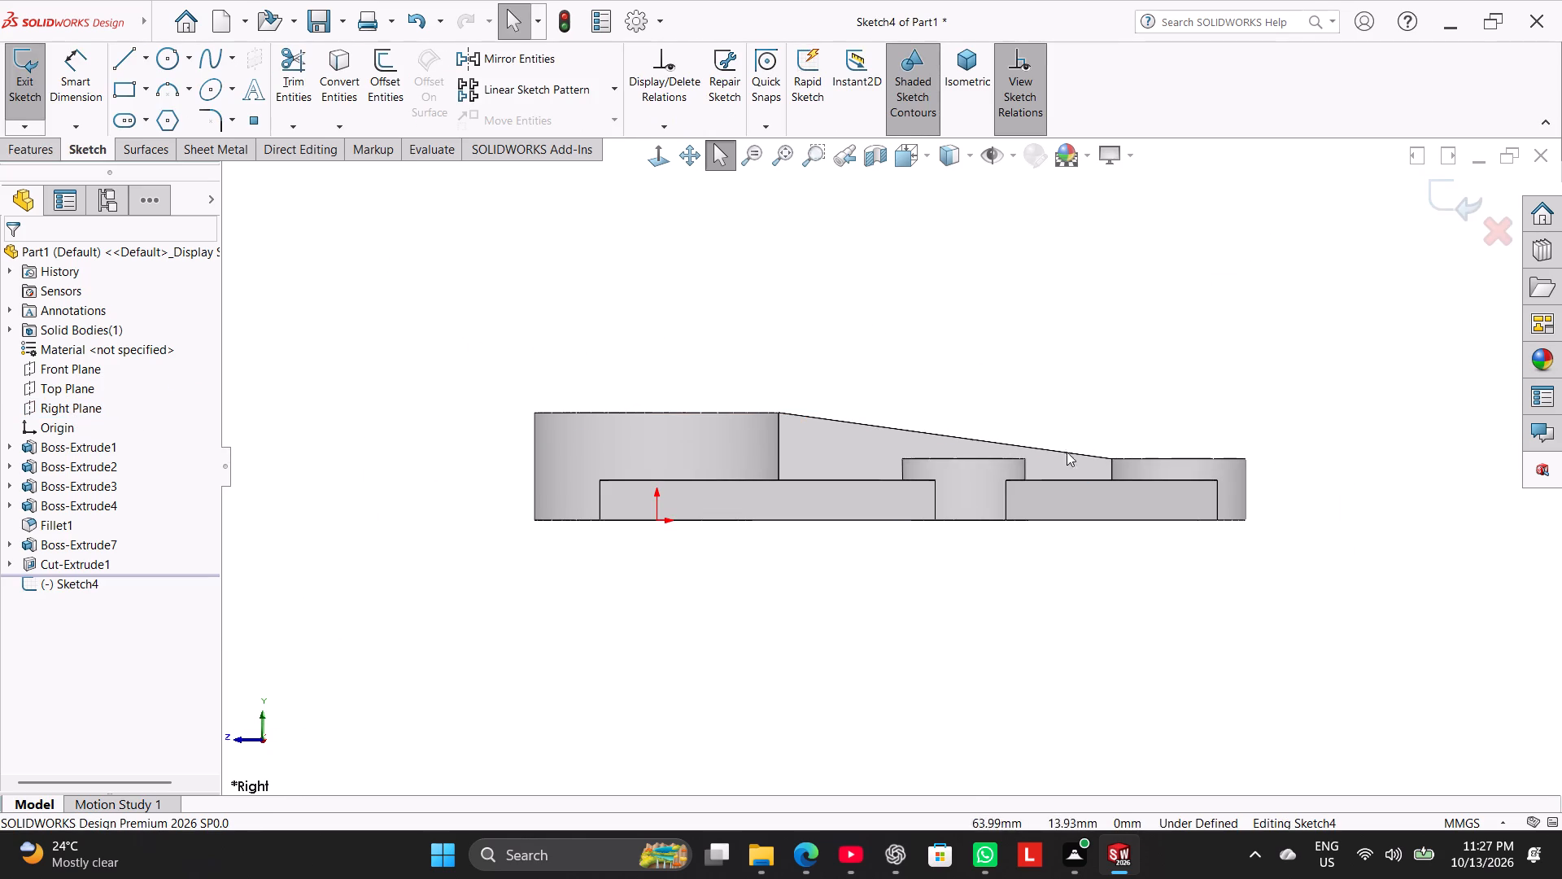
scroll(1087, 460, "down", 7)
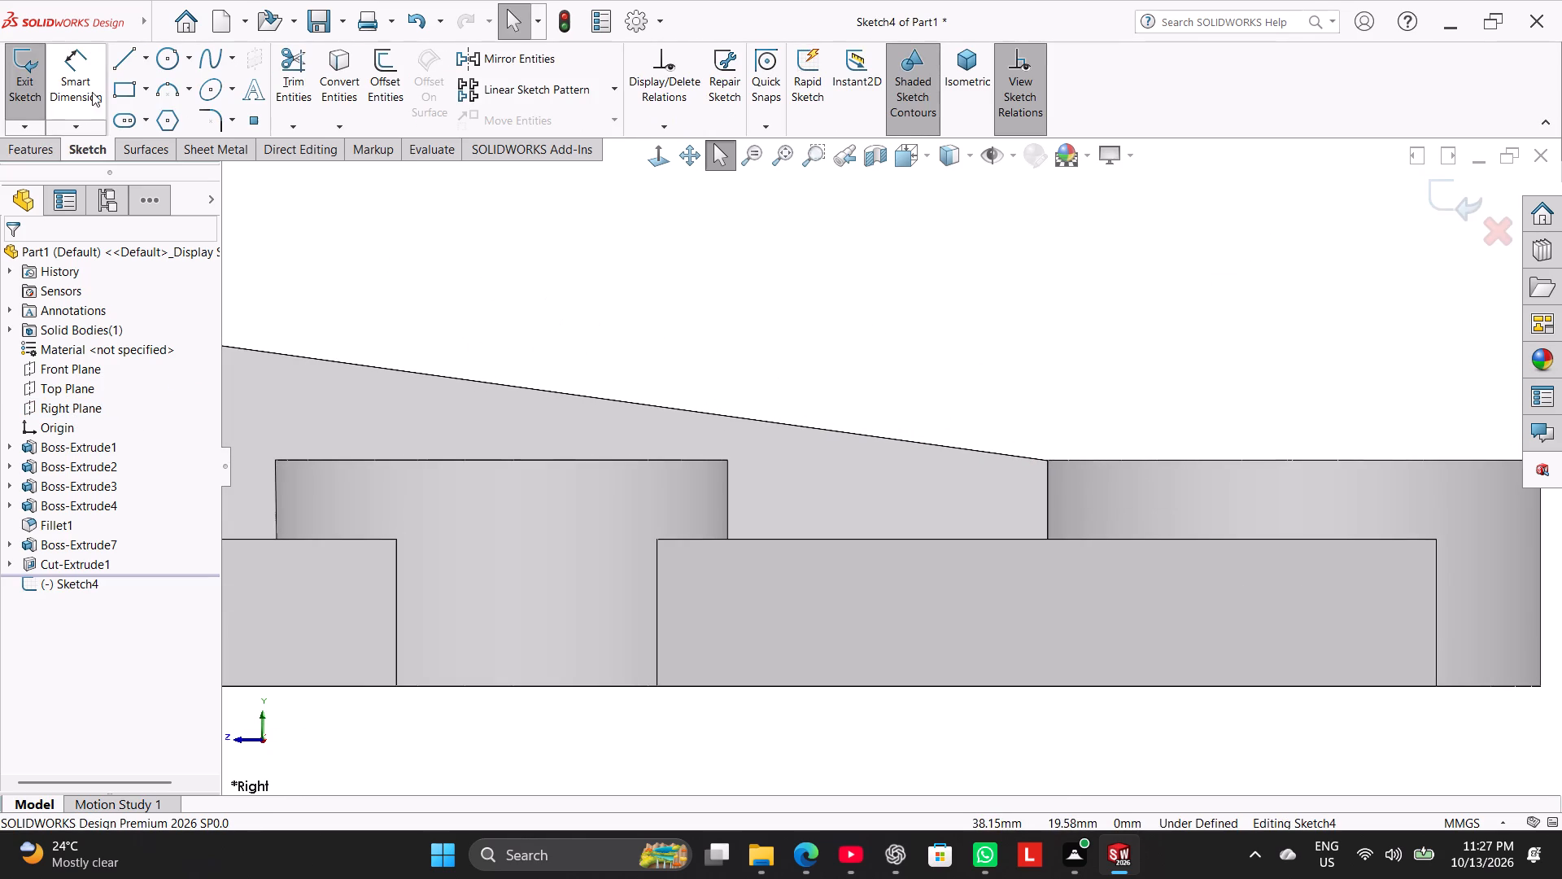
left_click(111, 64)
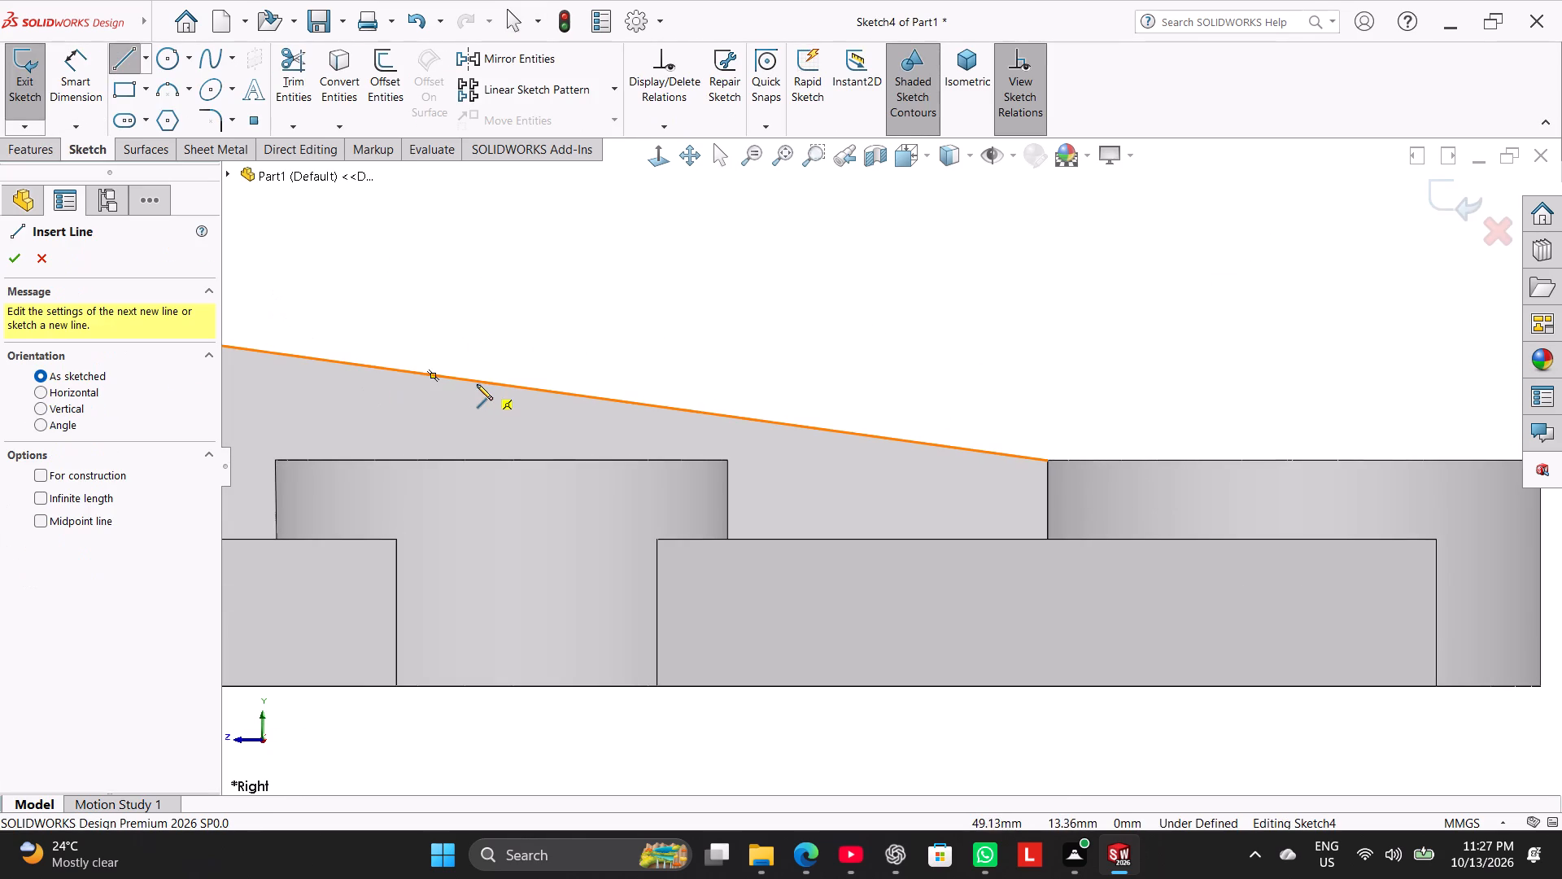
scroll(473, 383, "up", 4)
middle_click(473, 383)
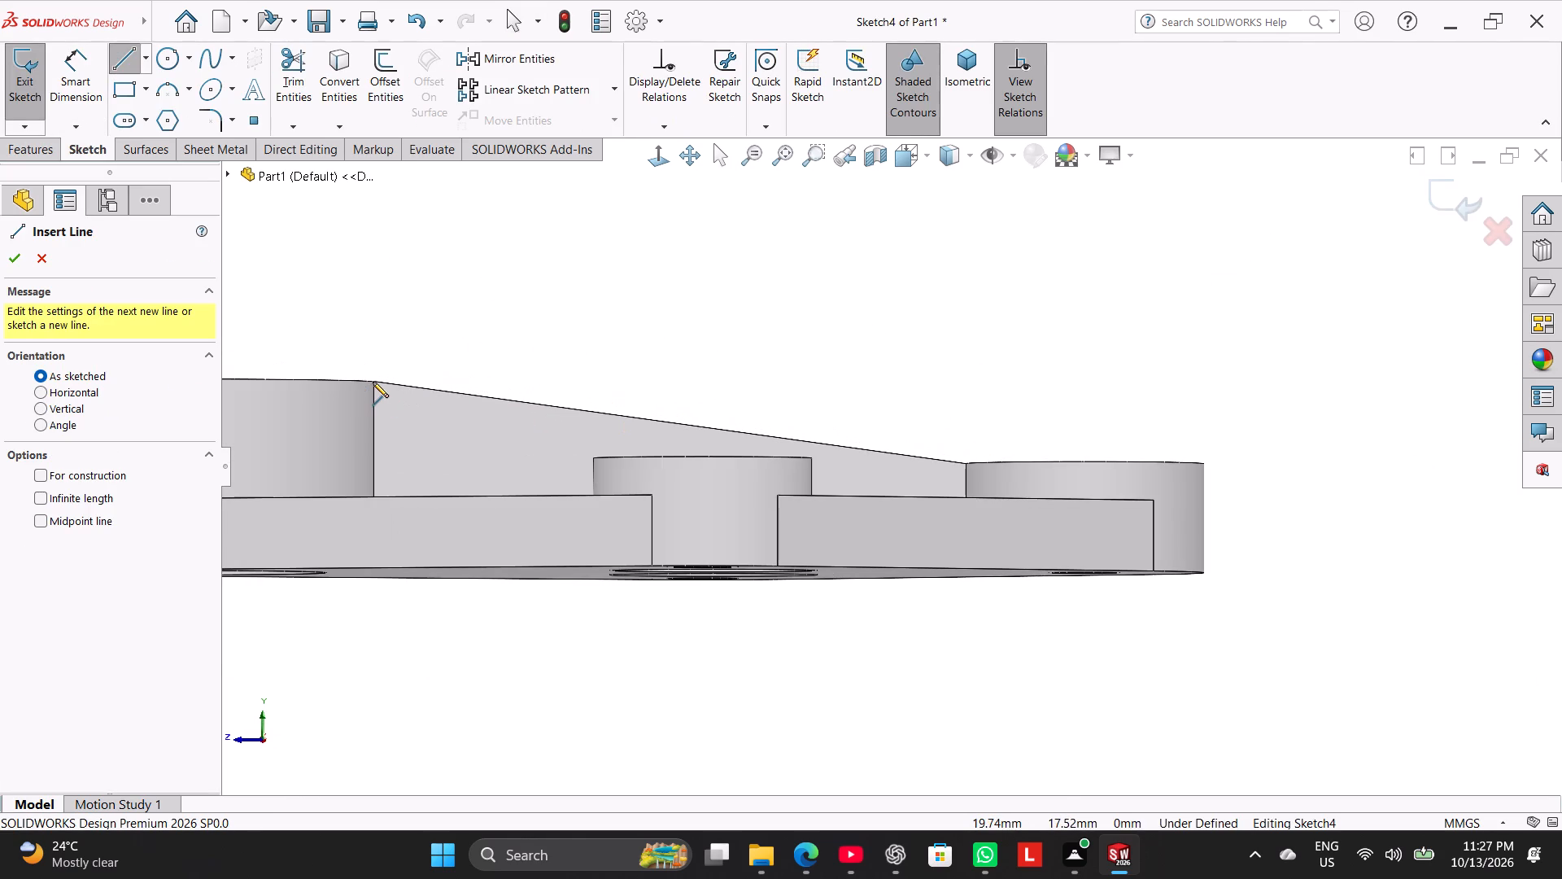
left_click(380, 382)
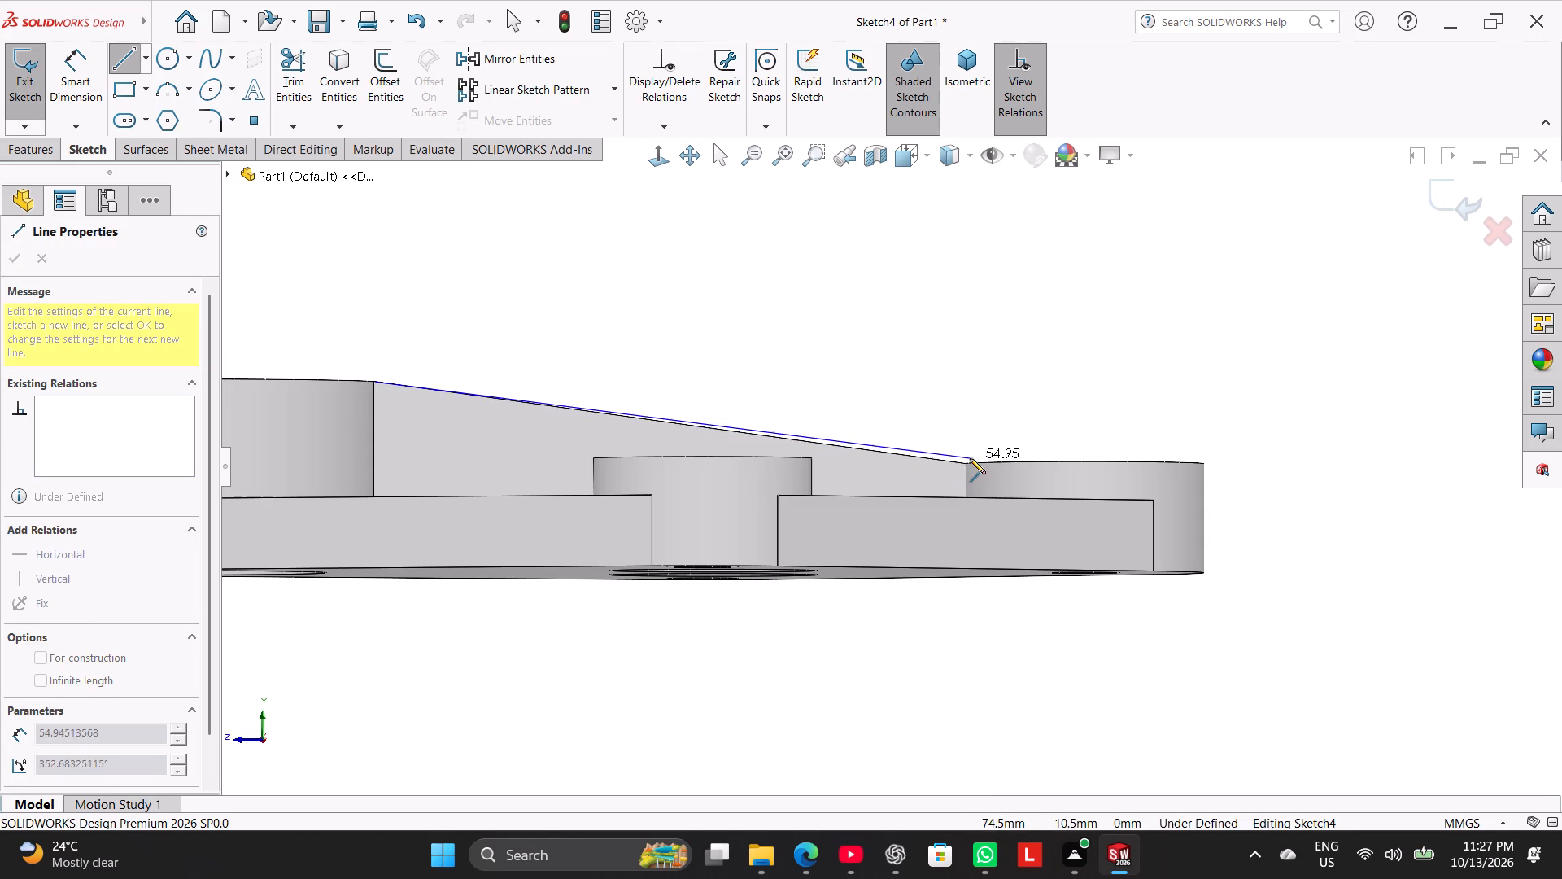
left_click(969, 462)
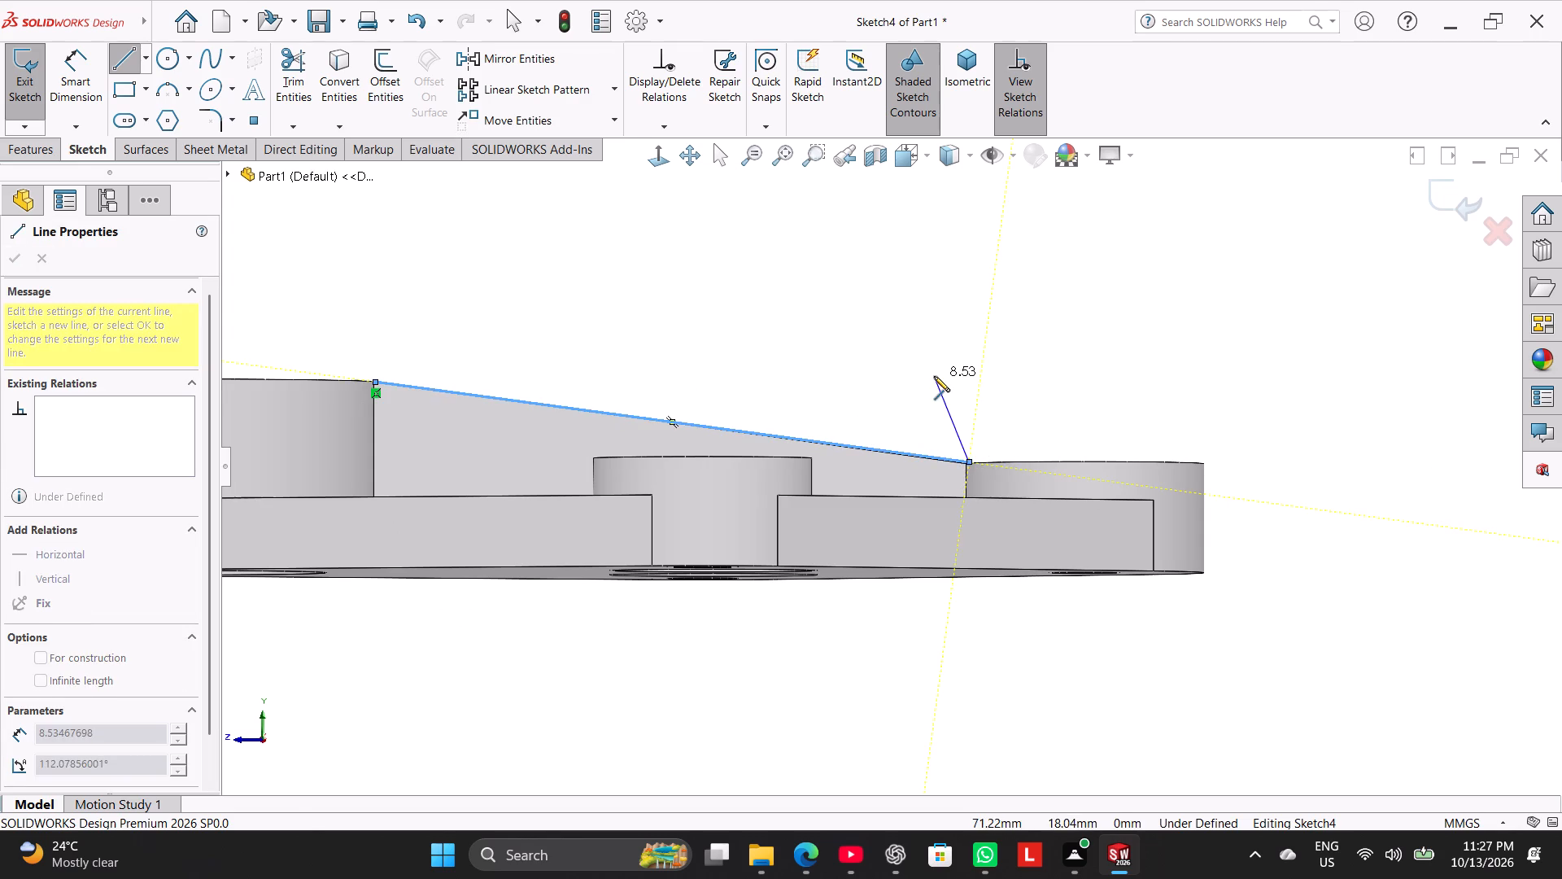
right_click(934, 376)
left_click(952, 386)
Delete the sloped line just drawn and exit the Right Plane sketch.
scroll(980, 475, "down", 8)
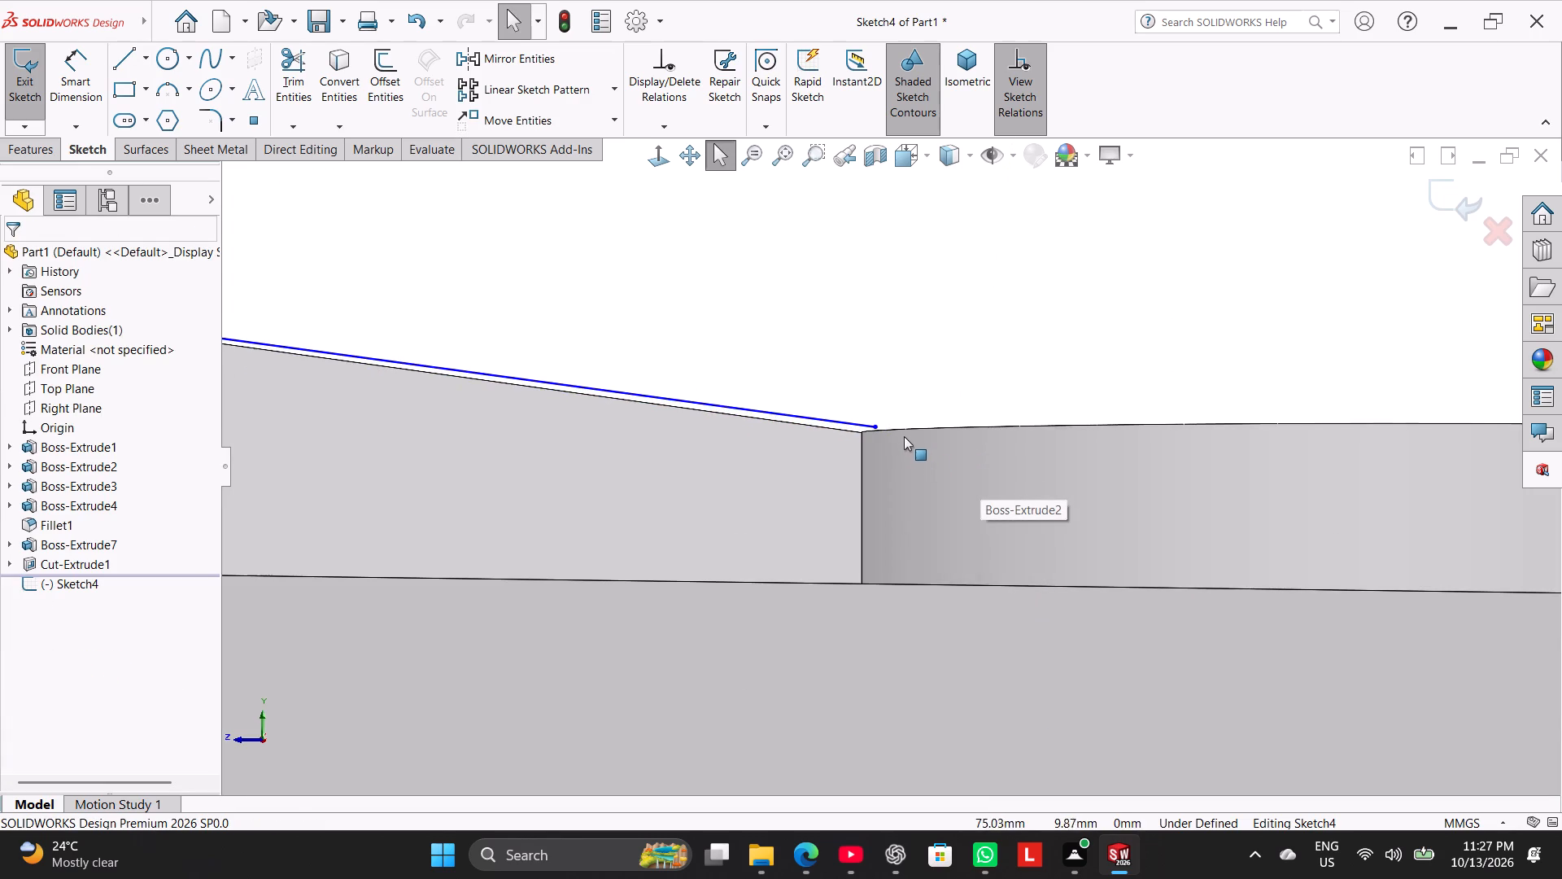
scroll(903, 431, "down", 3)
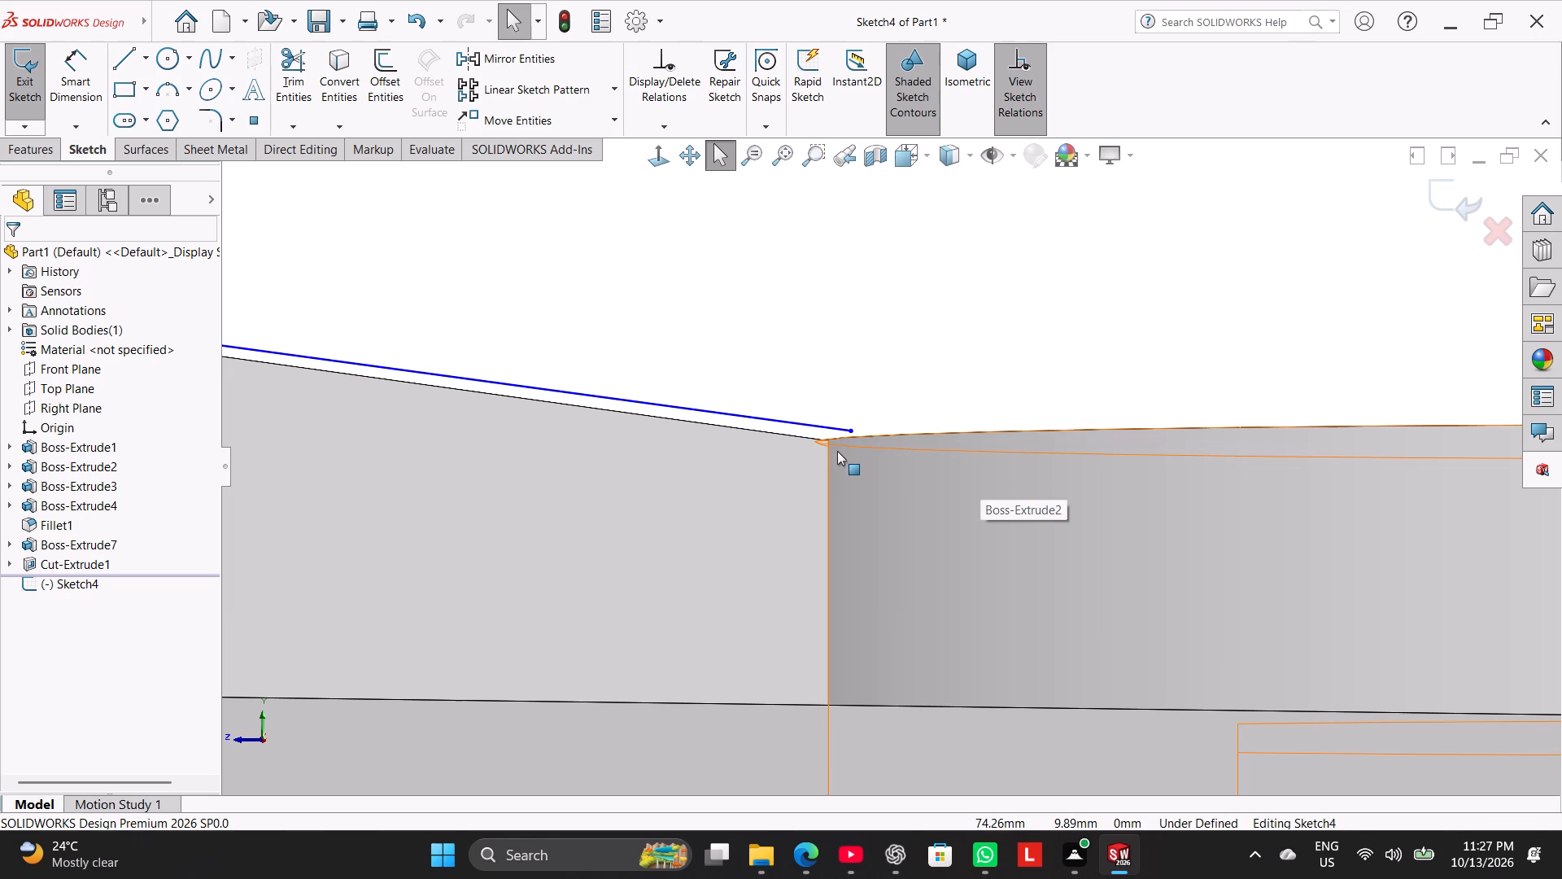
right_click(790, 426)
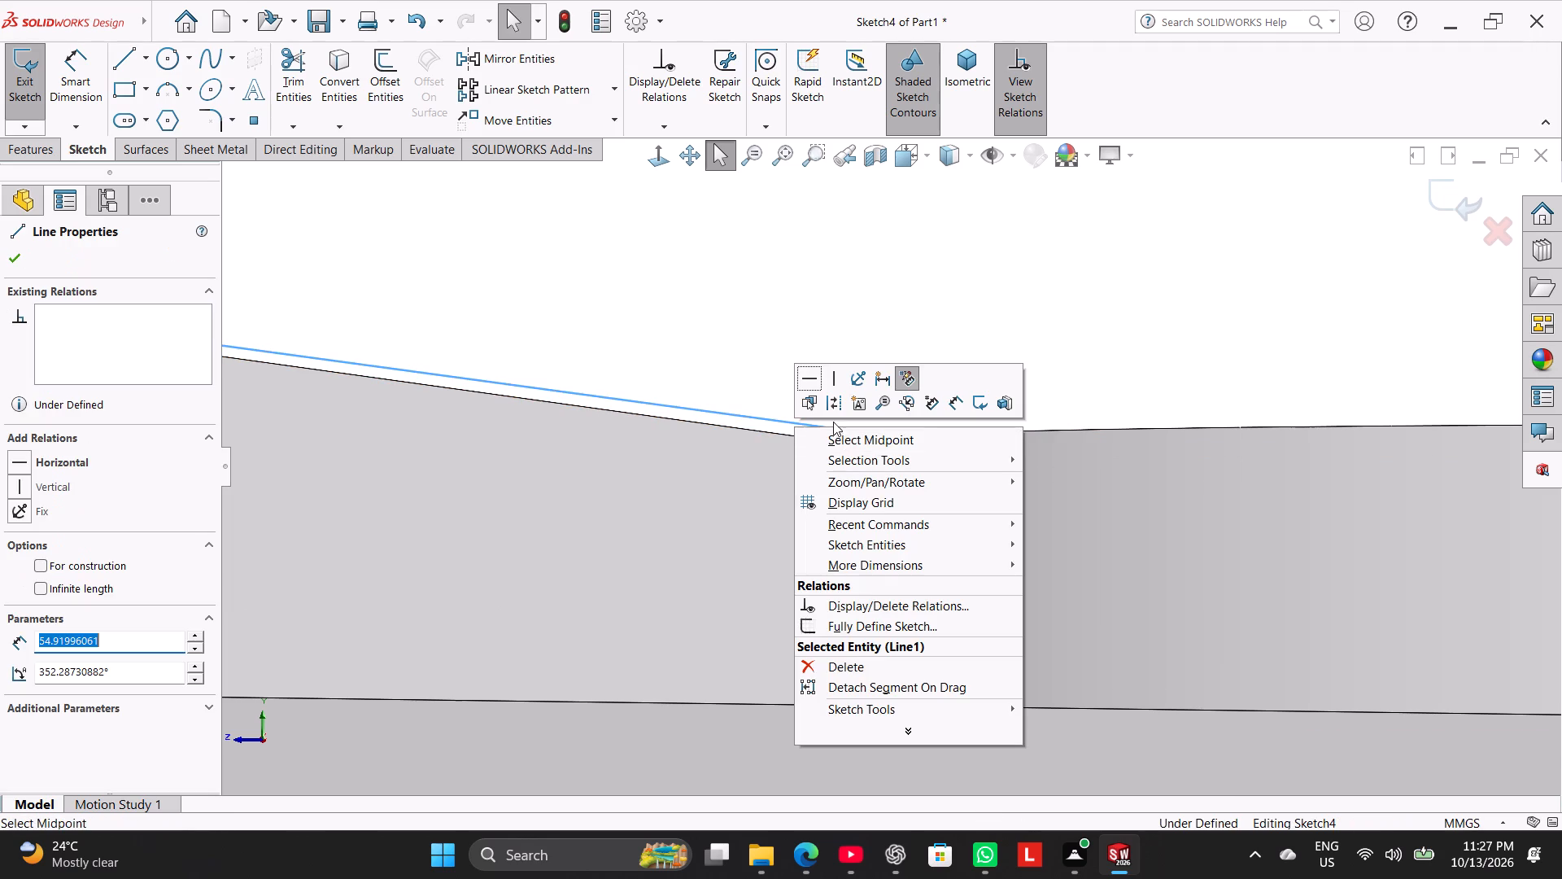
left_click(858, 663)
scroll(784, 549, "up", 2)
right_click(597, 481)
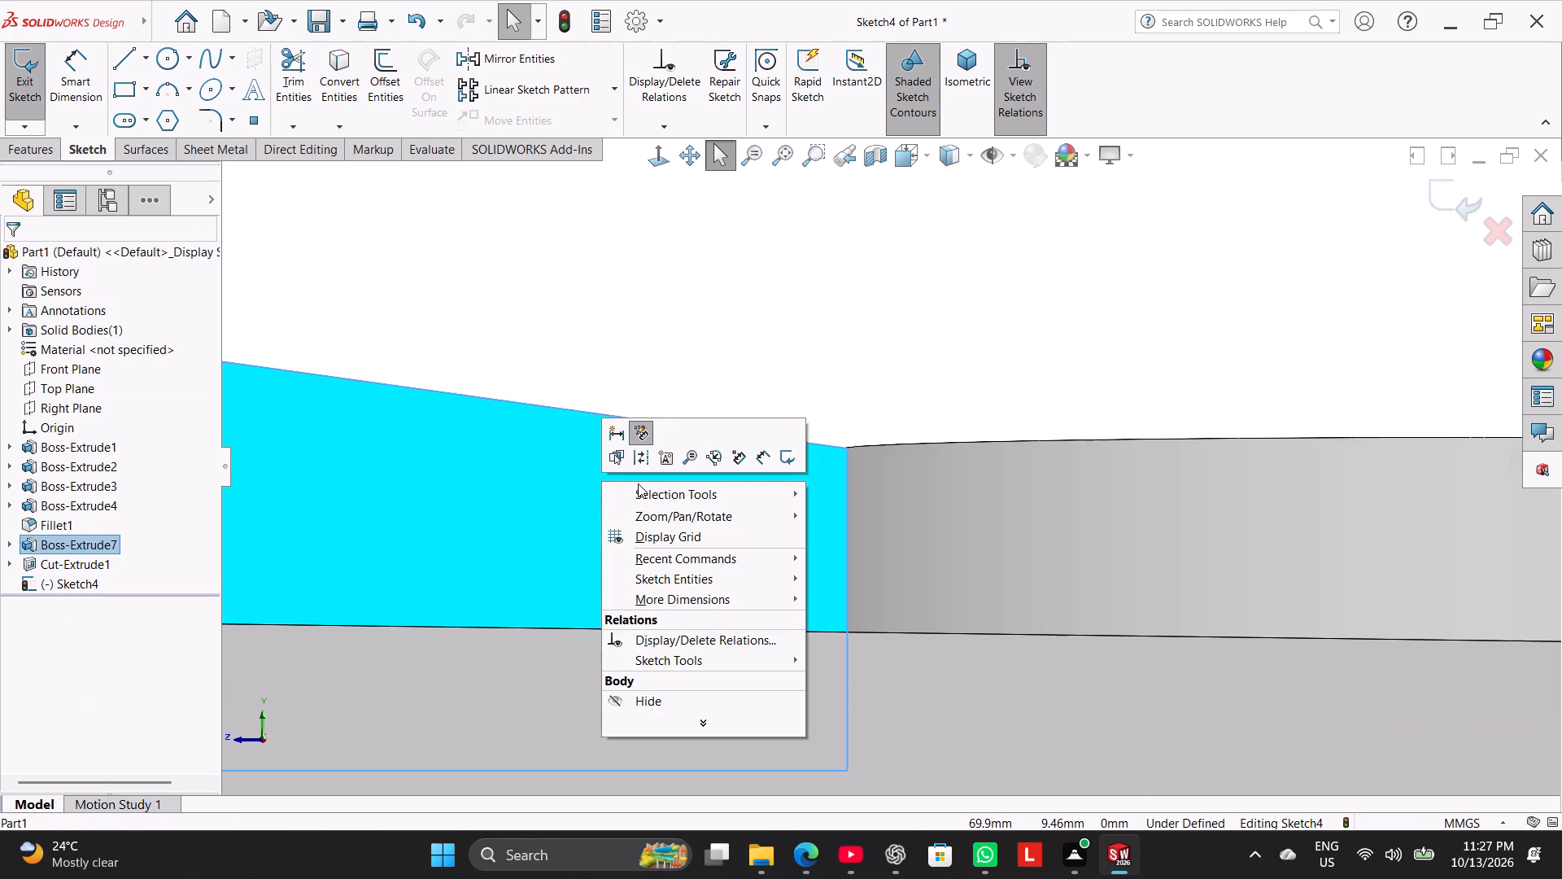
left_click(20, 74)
Start a sketch on the web's side face and draw a line along its sloped top edge, from the ring boss corner to the far boss corner.
right_click(436, 450)
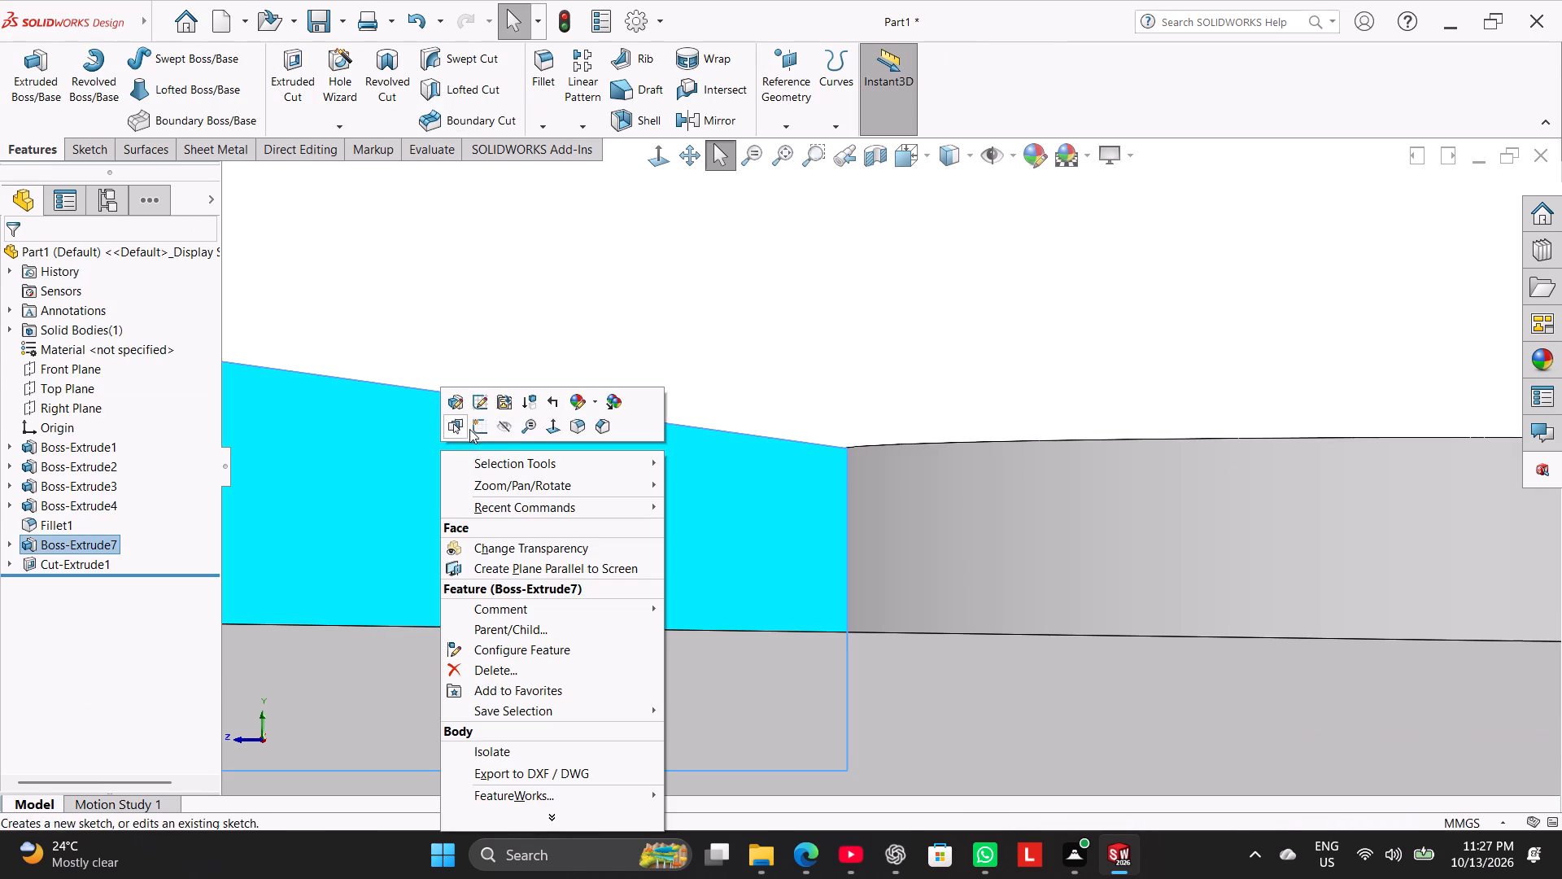
left_click(478, 424)
scroll(904, 348, "down", 4)
left_click(781, 417)
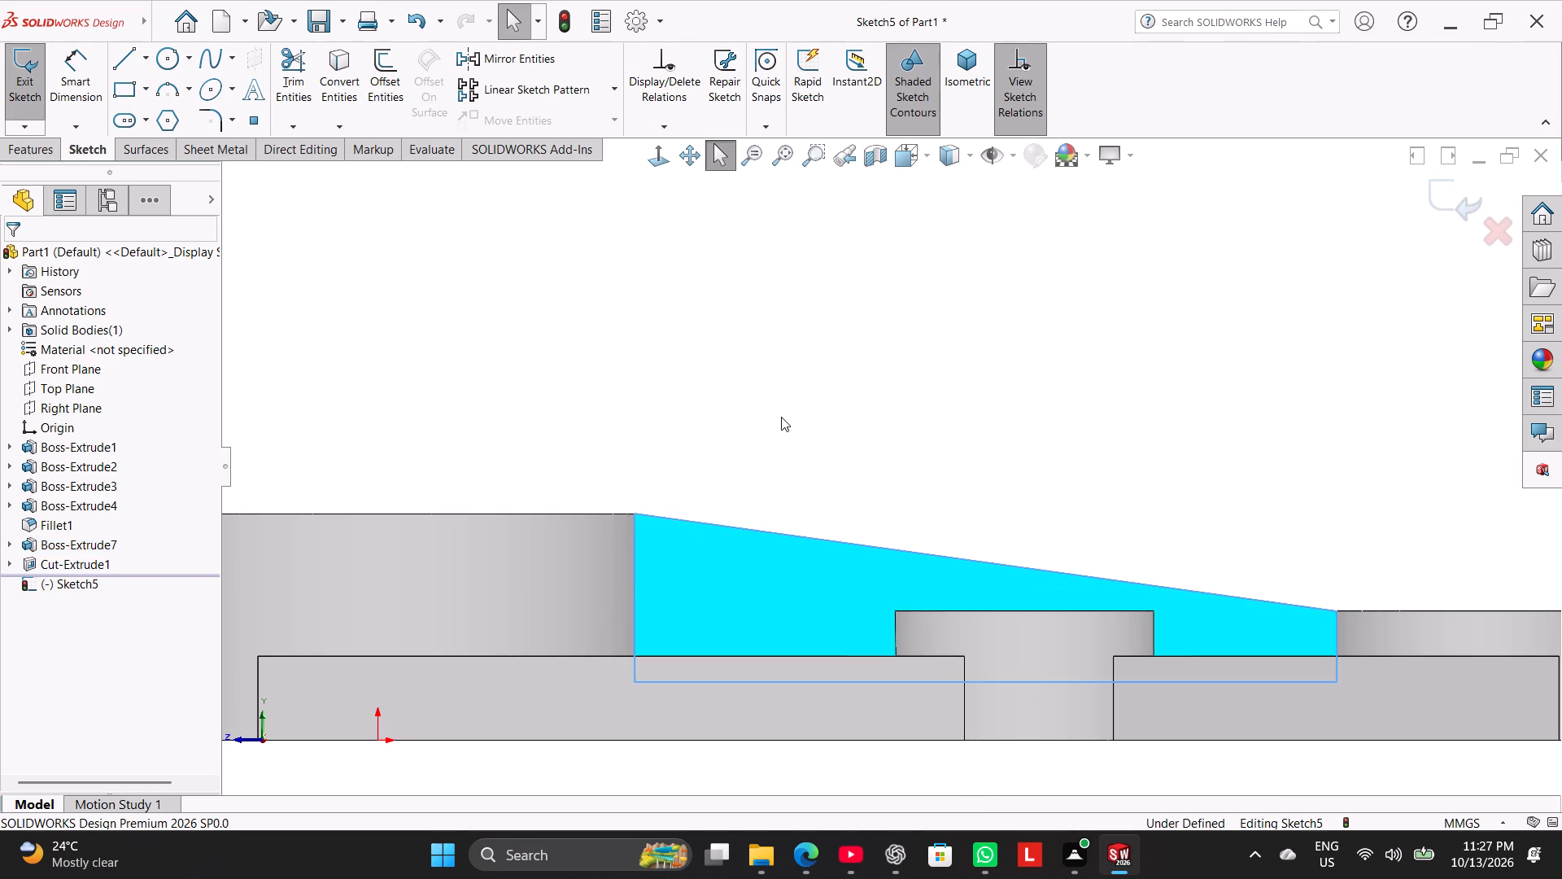
left_click(111, 55)
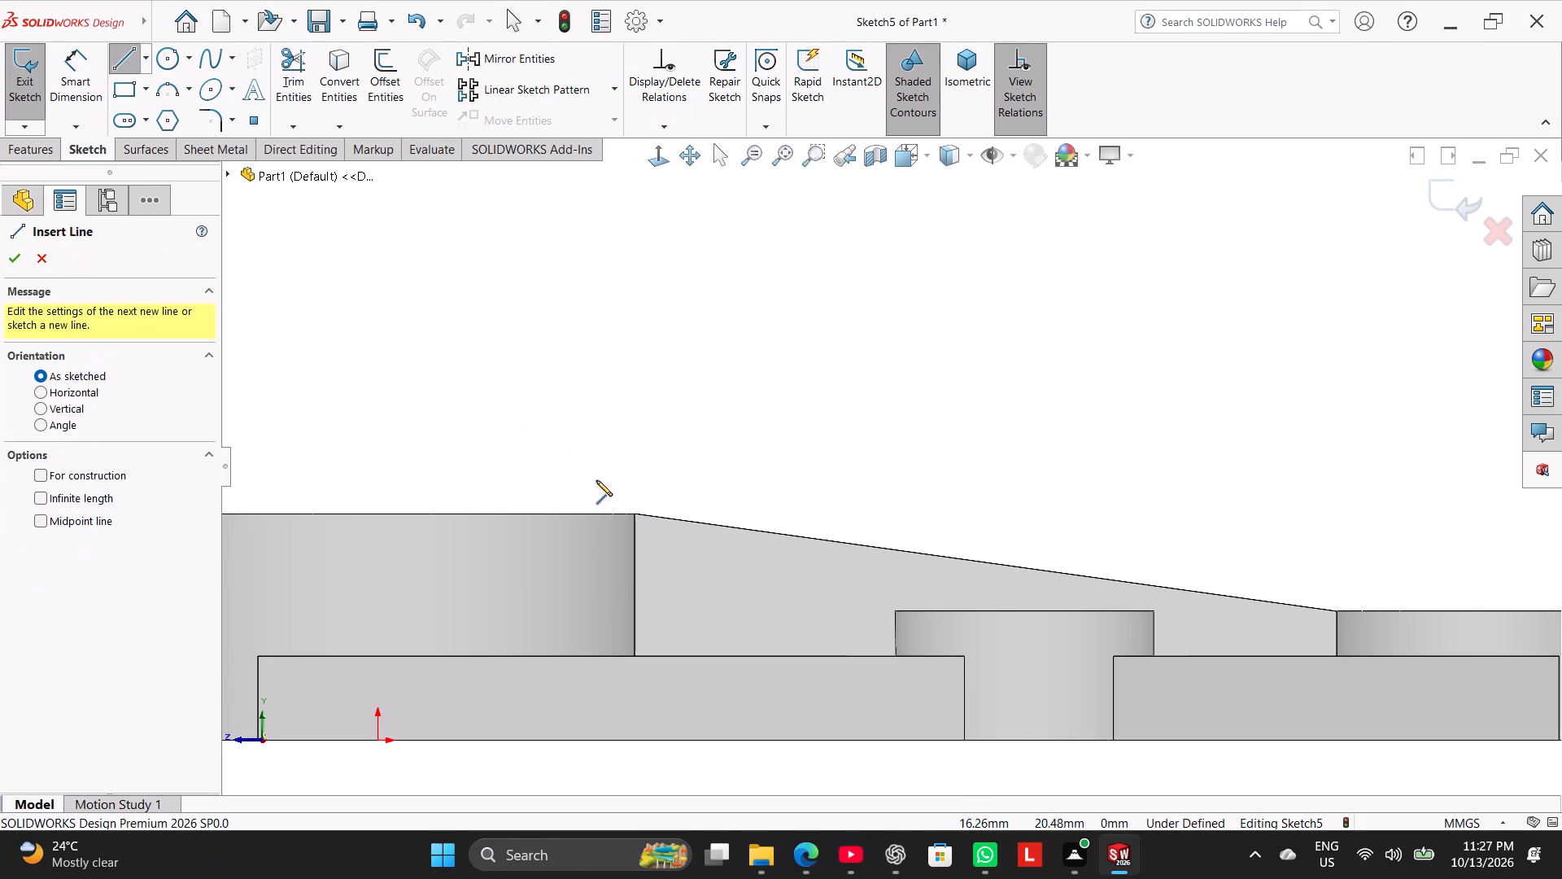
left_click(636, 517)
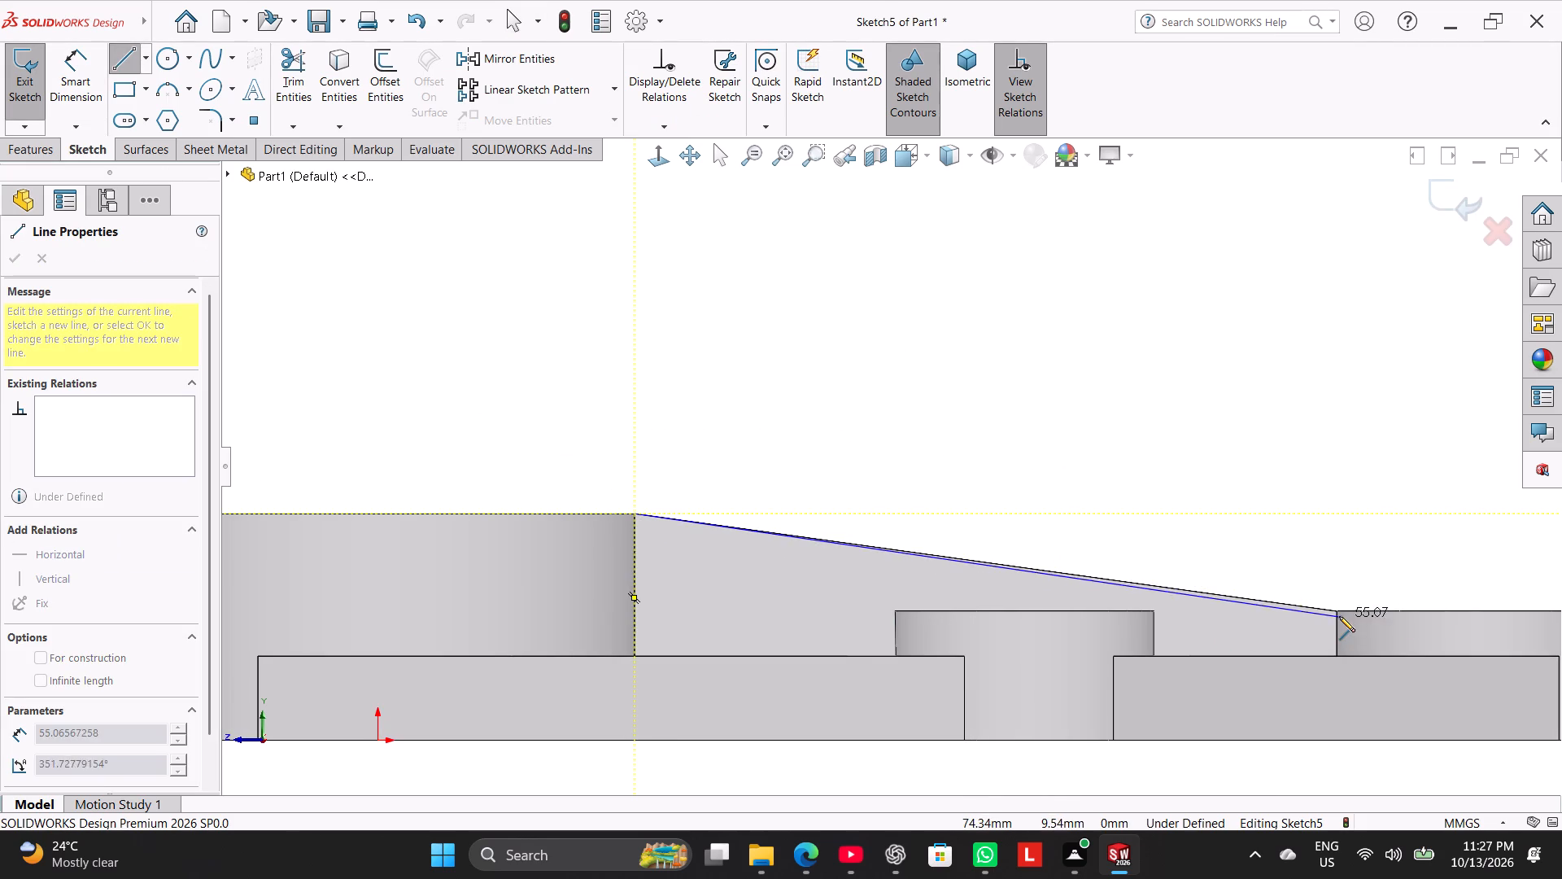
left_click(1337, 613)
right_click(1280, 543)
left_click(1302, 550)
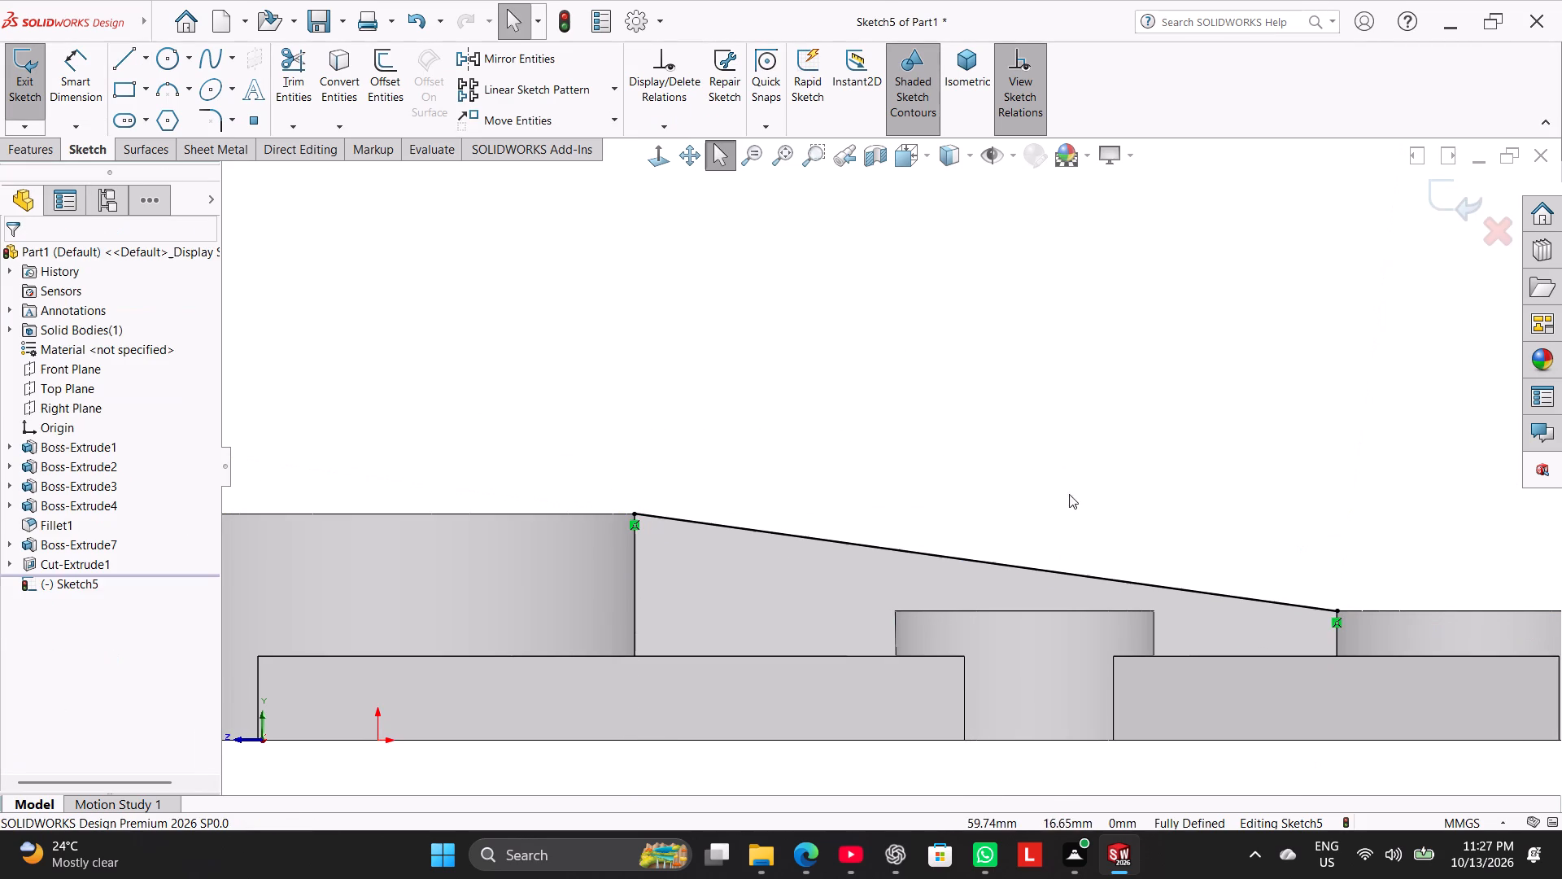
middle_click_drag(1128, 412, 1125, 544)
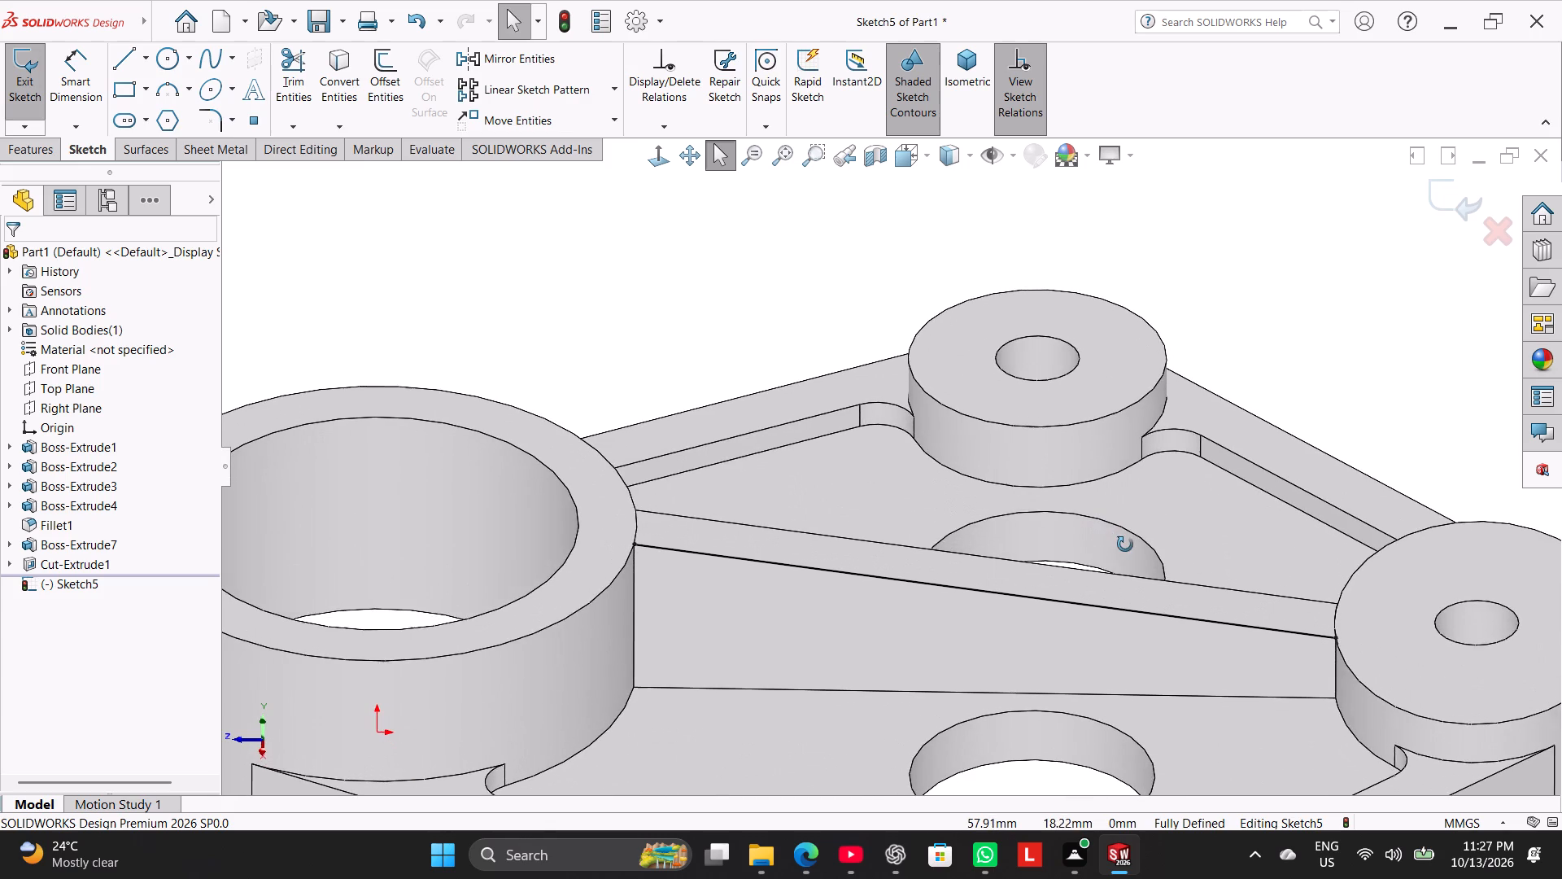
Begin an Extruded Boss from the web's side-face sketch, close its profile with the model edges, and cancel the mid-plane extrusion.
middle_click_drag(1125, 544, 1080, 575)
scroll(1097, 564, "down", 1)
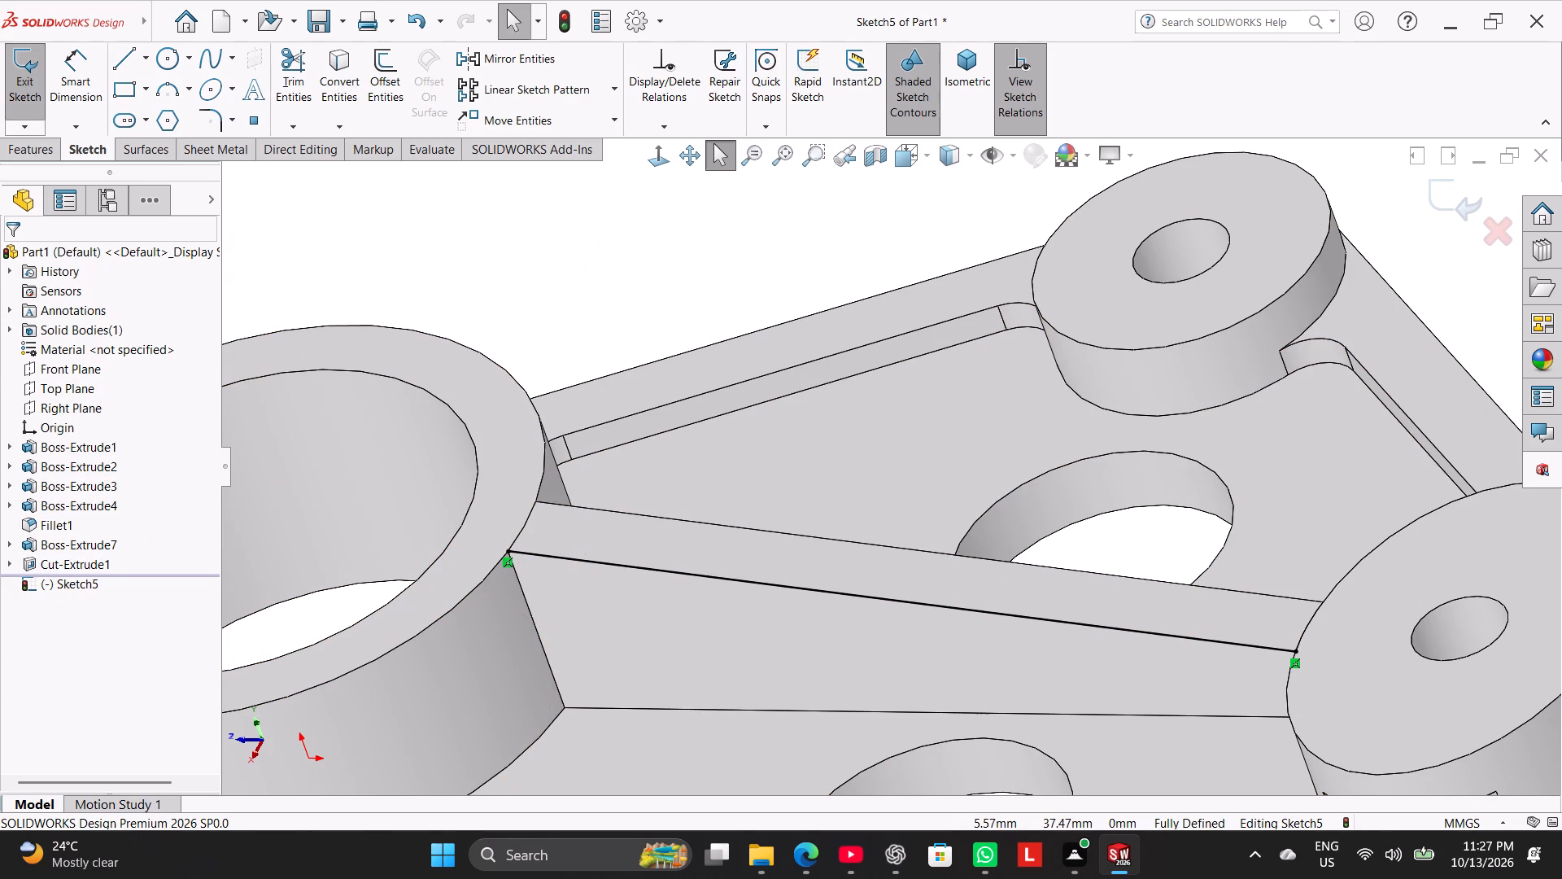
left_click(46, 155)
left_click(37, 86)
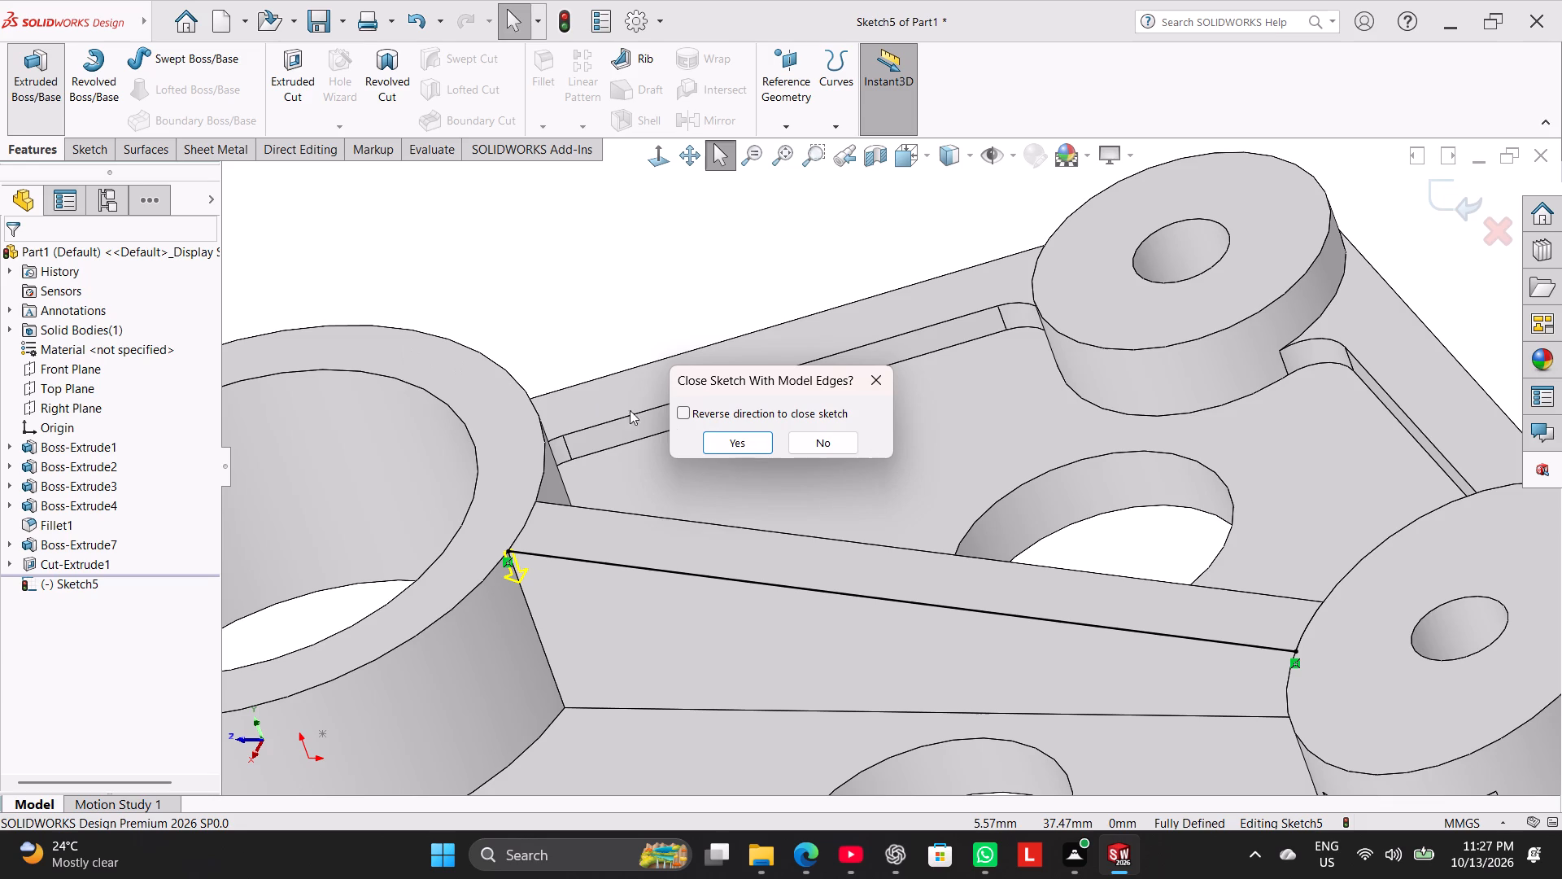
left_click(718, 437)
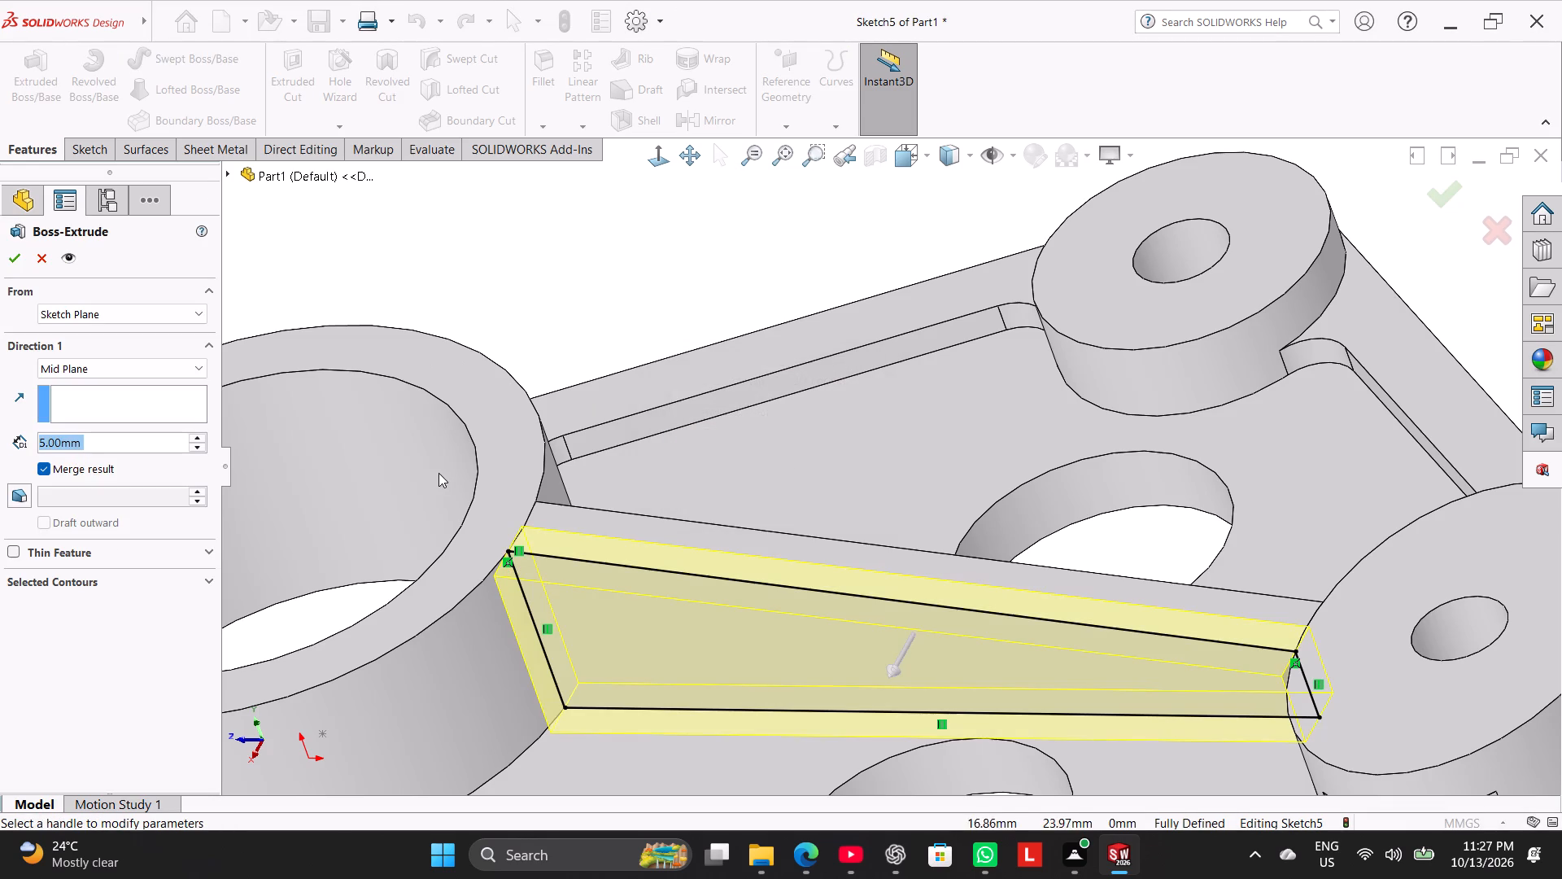
middle_click_drag(596, 498, 609, 483)
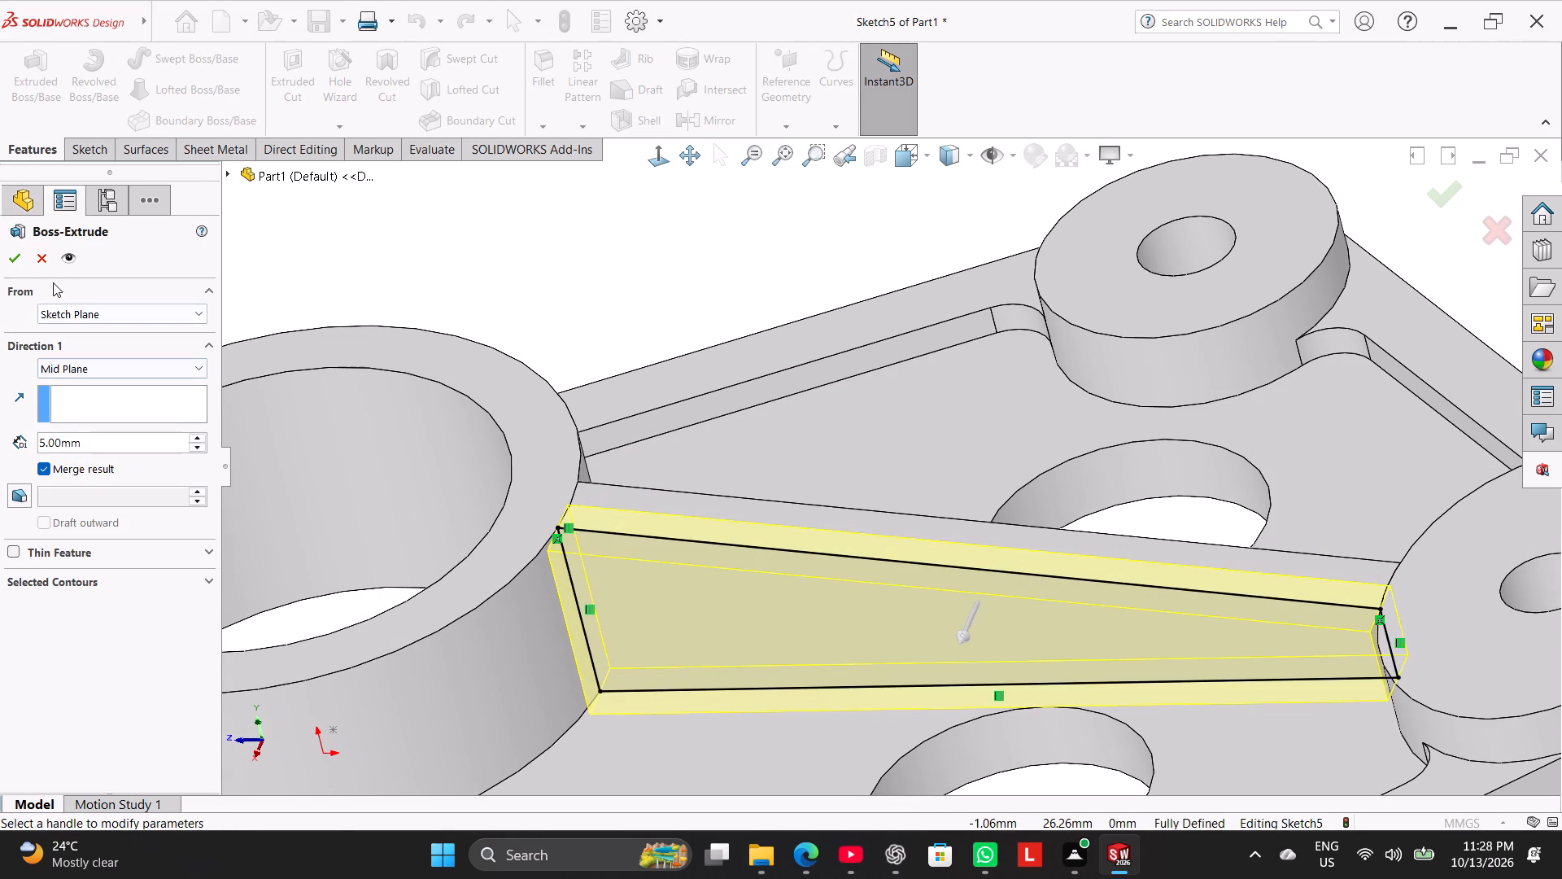
left_click(42, 258)
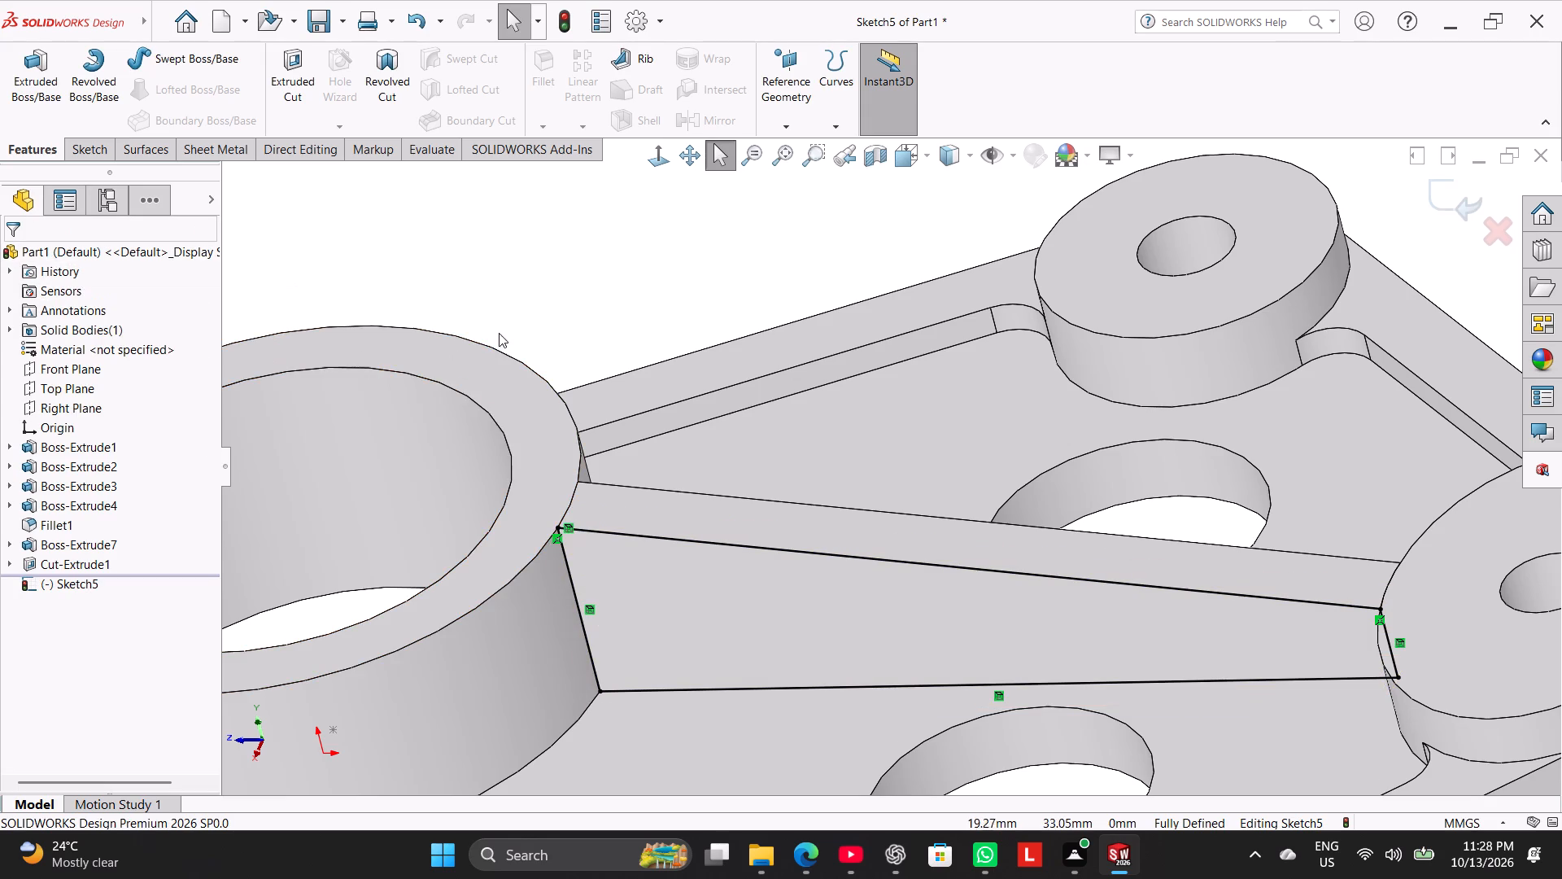
Extrude the closed side-face profile as a 5 mm blind boss, reversed into the existing web and merged with the part.
middle_click_drag(535, 339, 508, 365)
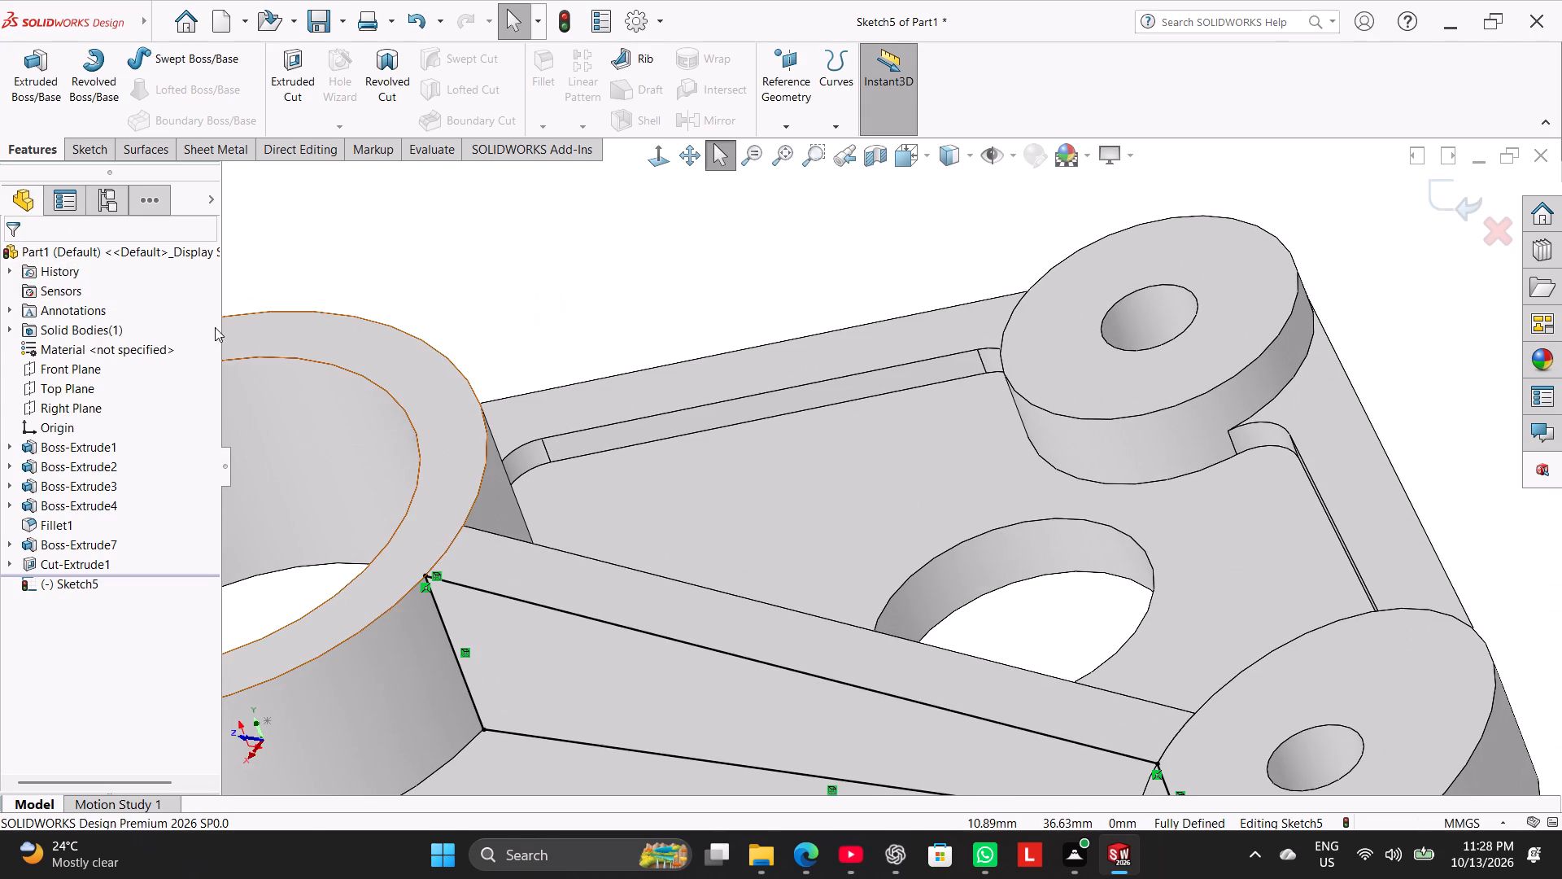
left_click(32, 84)
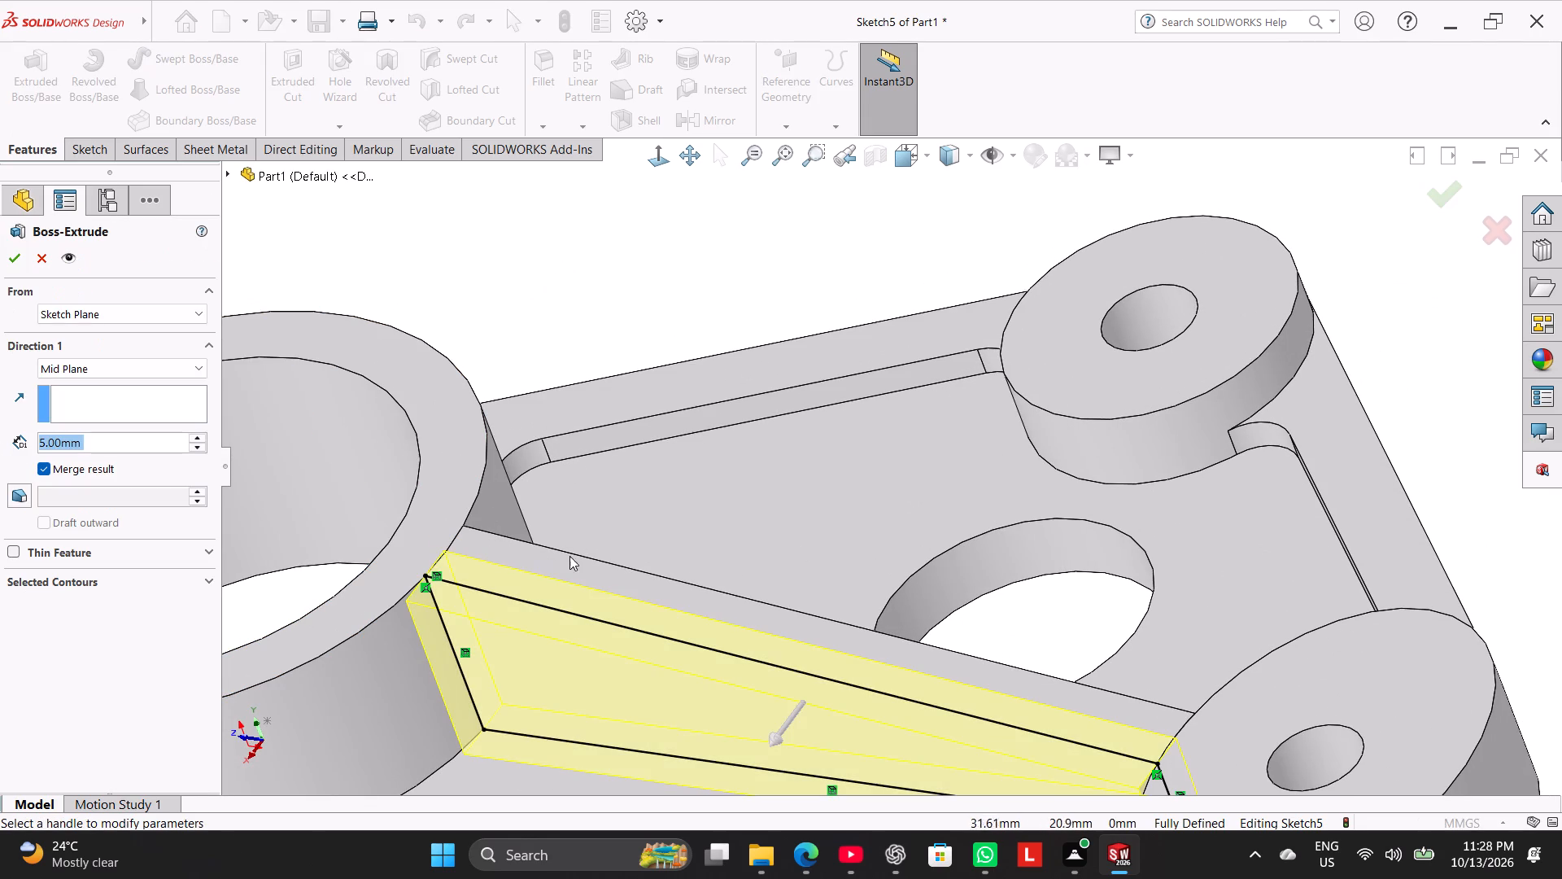
middle_click_drag(571, 555, 597, 511)
left_click(93, 367)
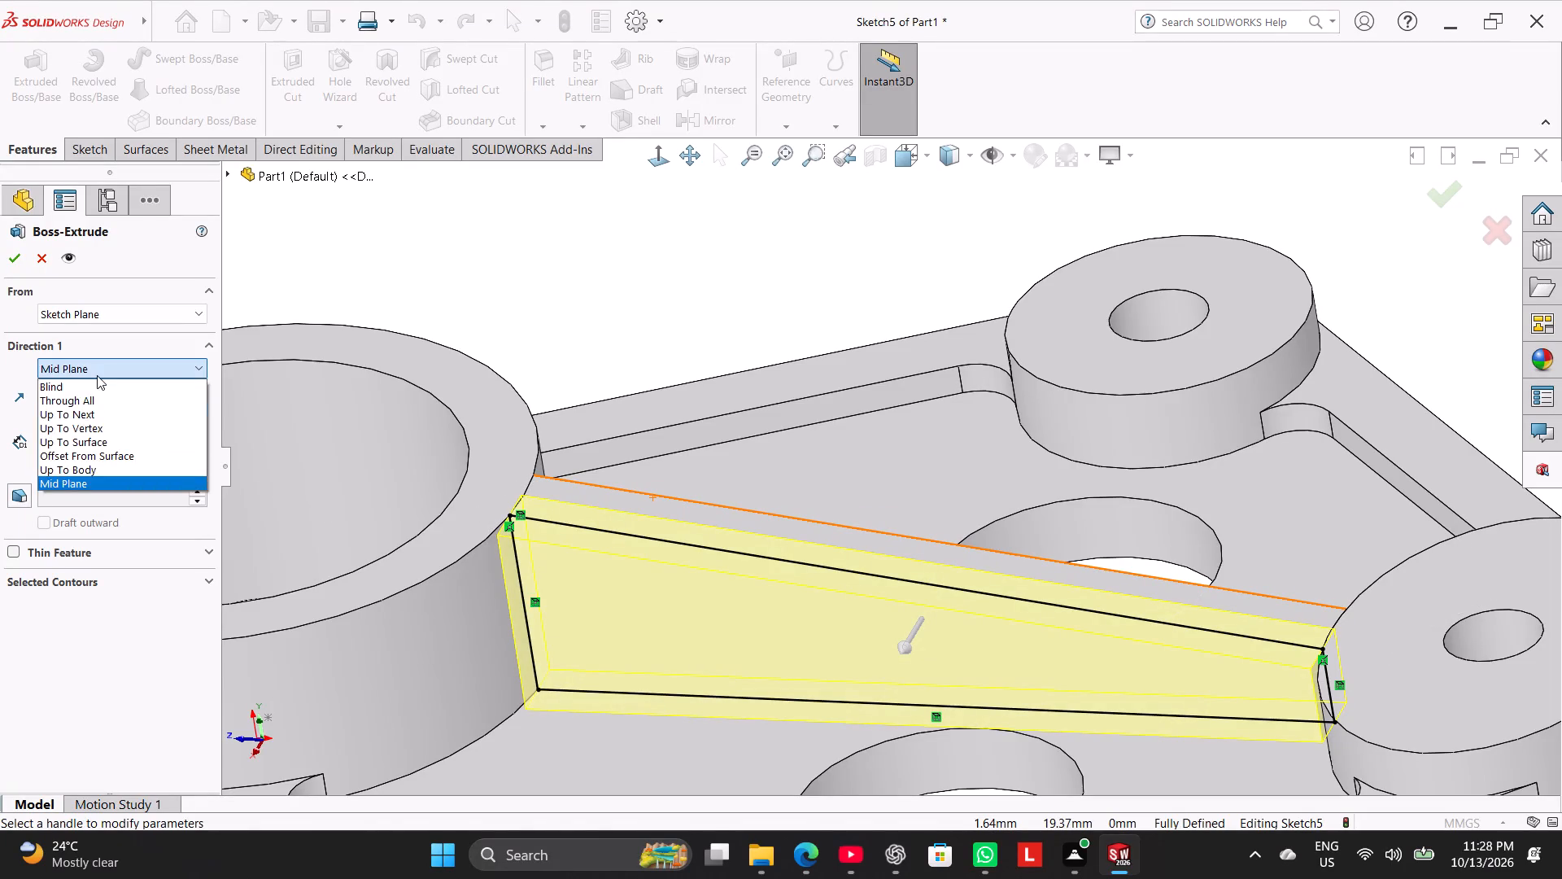
left_click(99, 380)
left_click(16, 370)
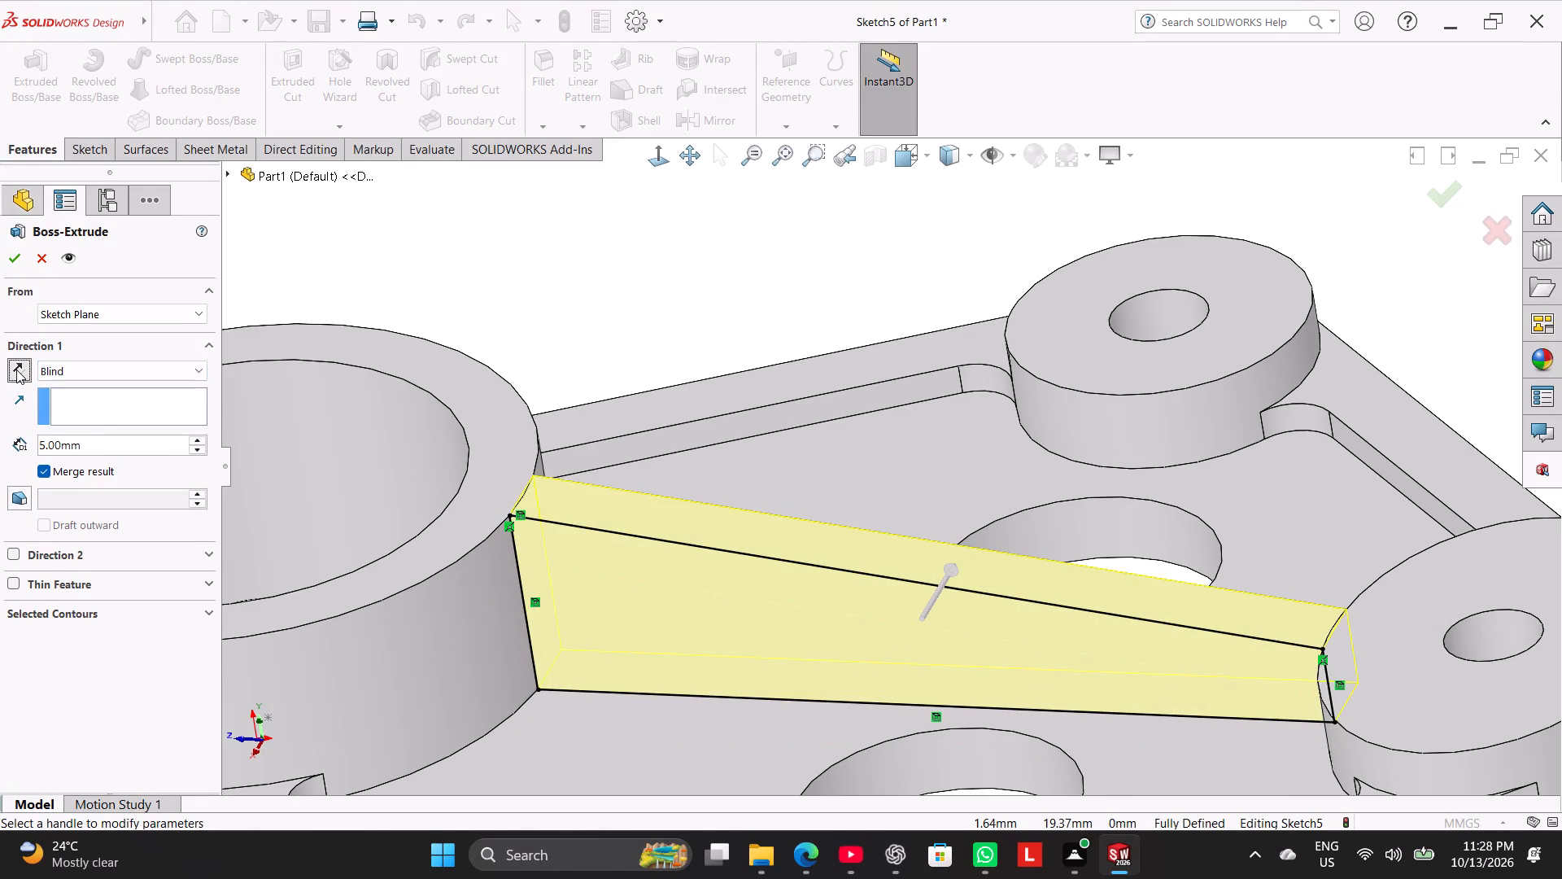
middle_click_drag(532, 435, 601, 475)
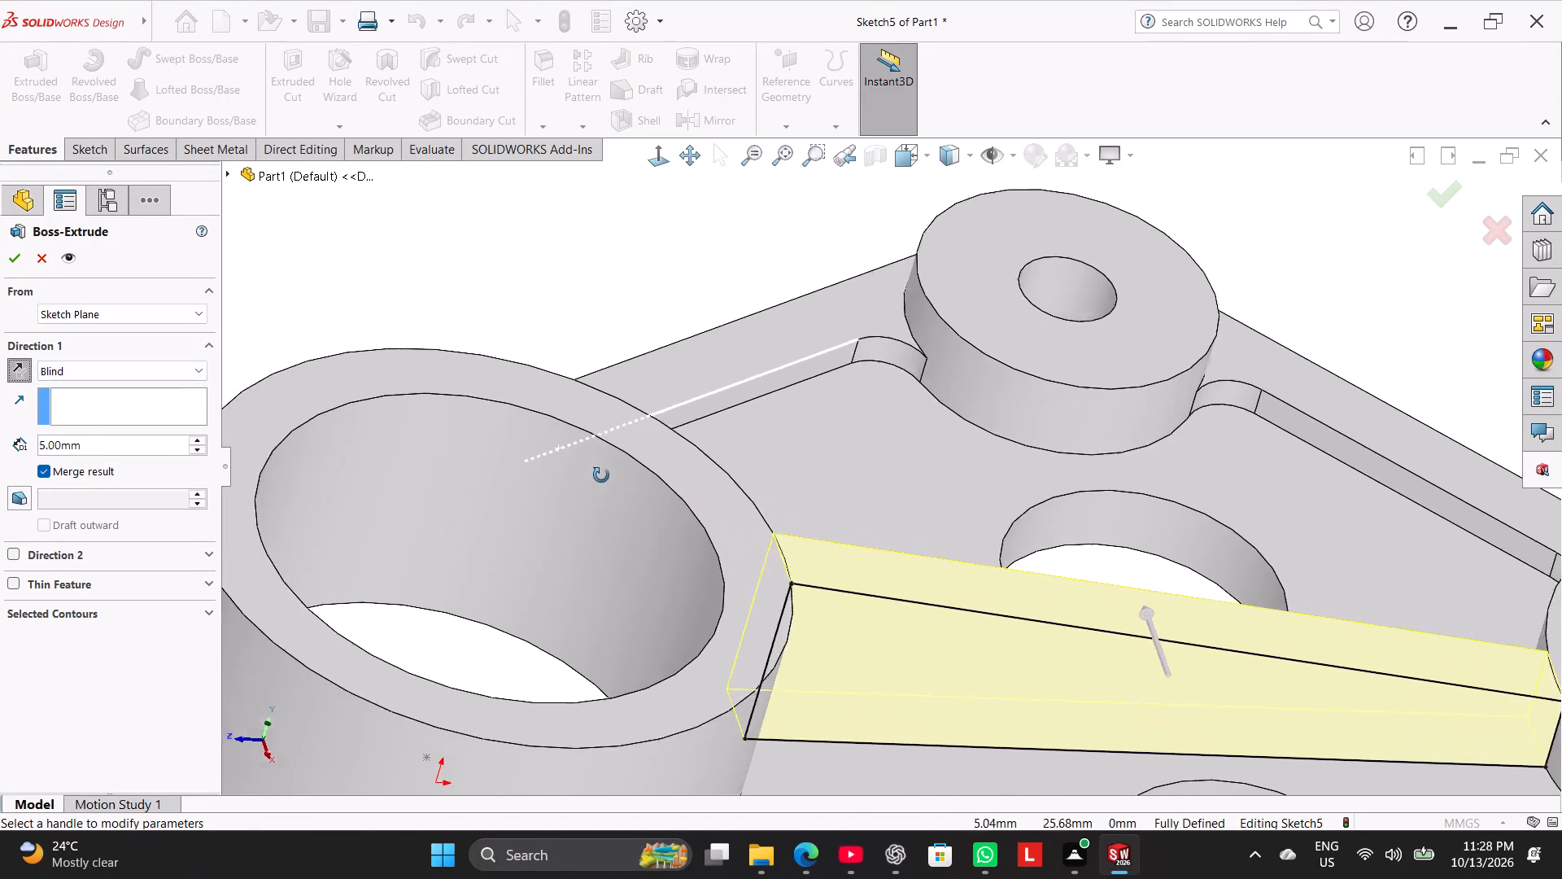
middle_click_drag(601, 475, 603, 478)
scroll(773, 544, "down", 4)
left_click(18, 256)
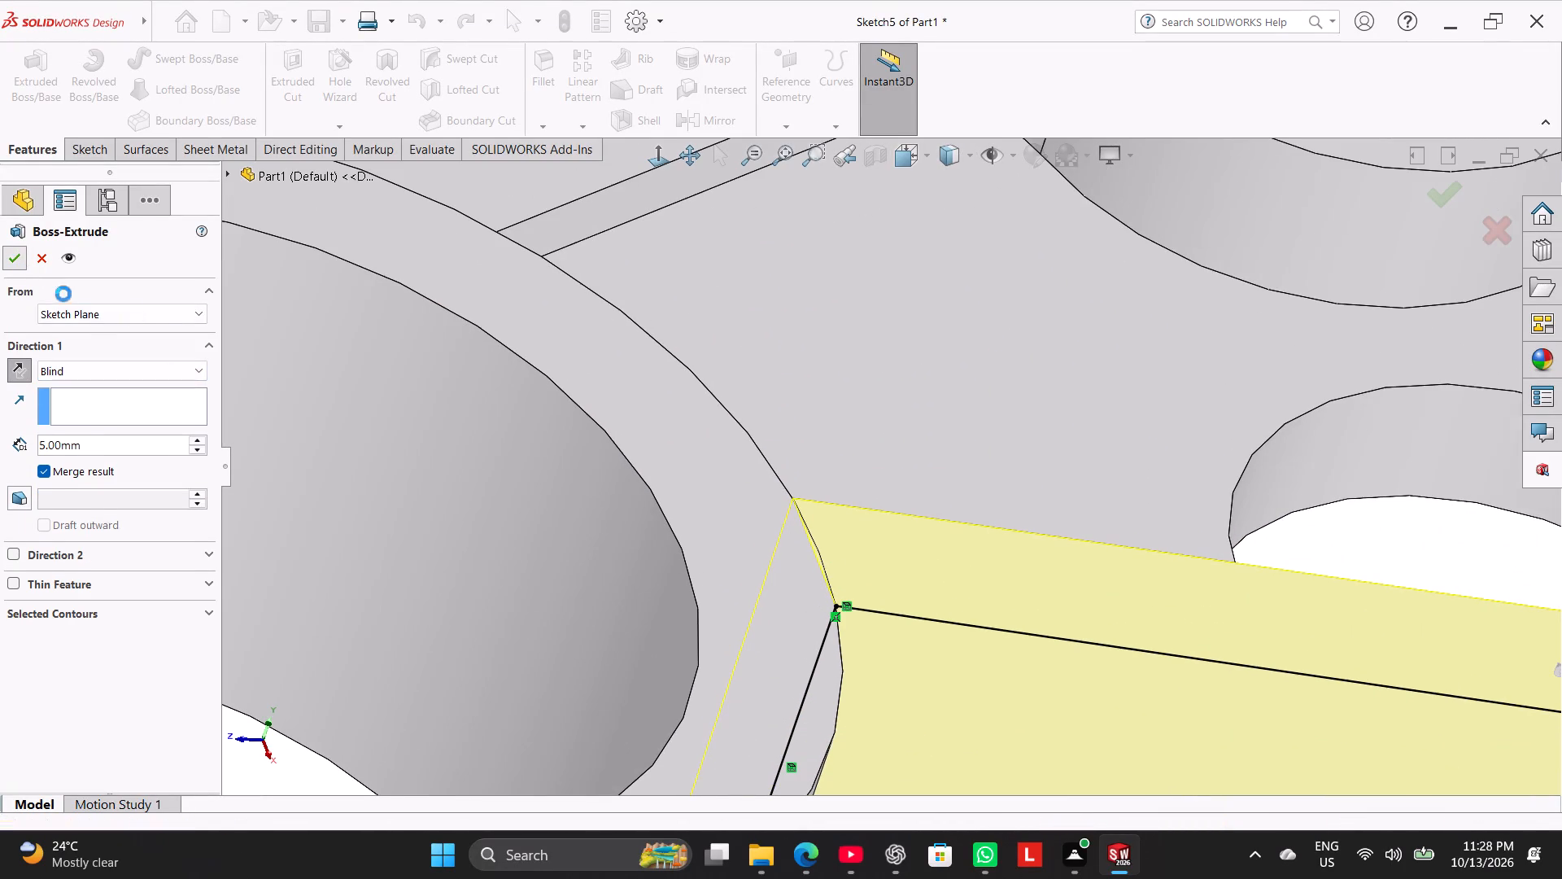
Examine up close how the web's sloped top meets the far boss.
scroll(791, 424, "up", 6)
scroll(1264, 466, "down", 4)
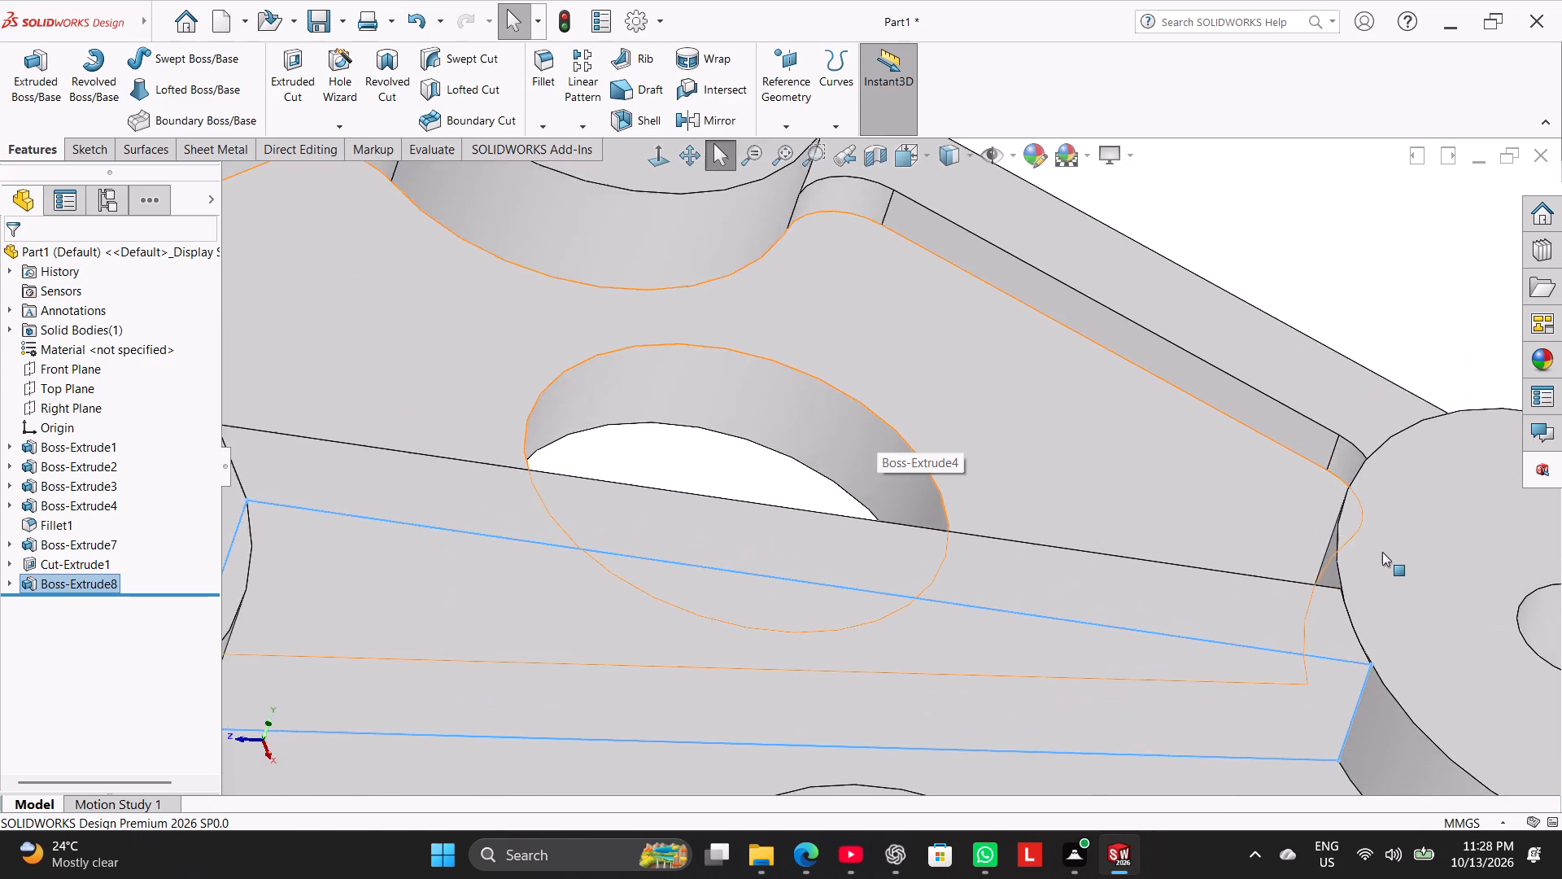
scroll(1382, 552, "down", 3)
scroll(1275, 639, "down", 3)
scroll(1190, 671, "down", 1)
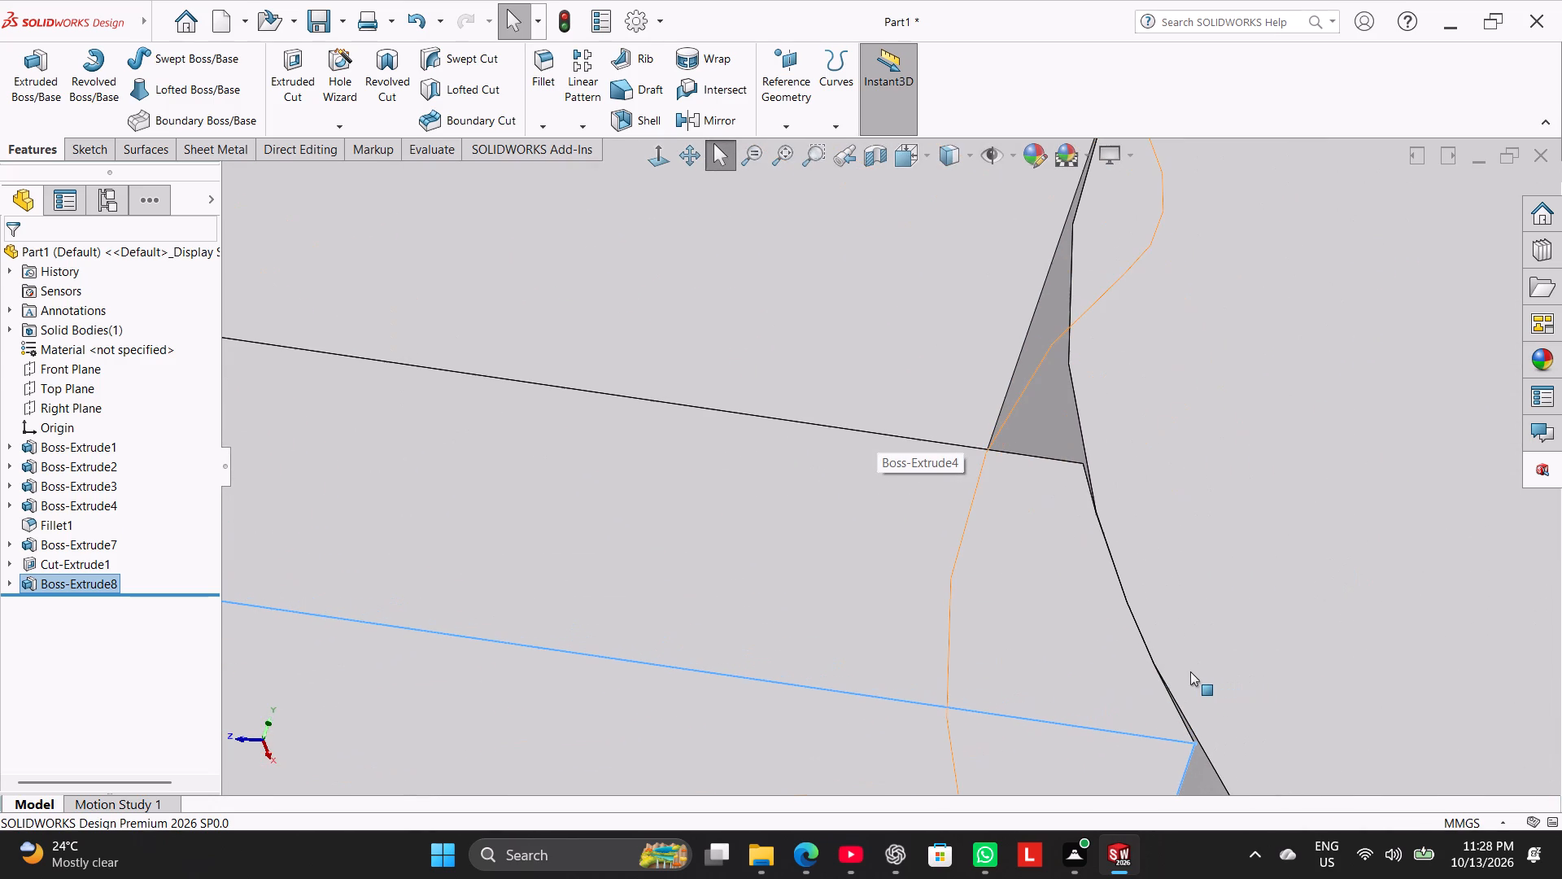
scroll(1191, 759, "down", 3)
scroll(1054, 635, "up", 11)
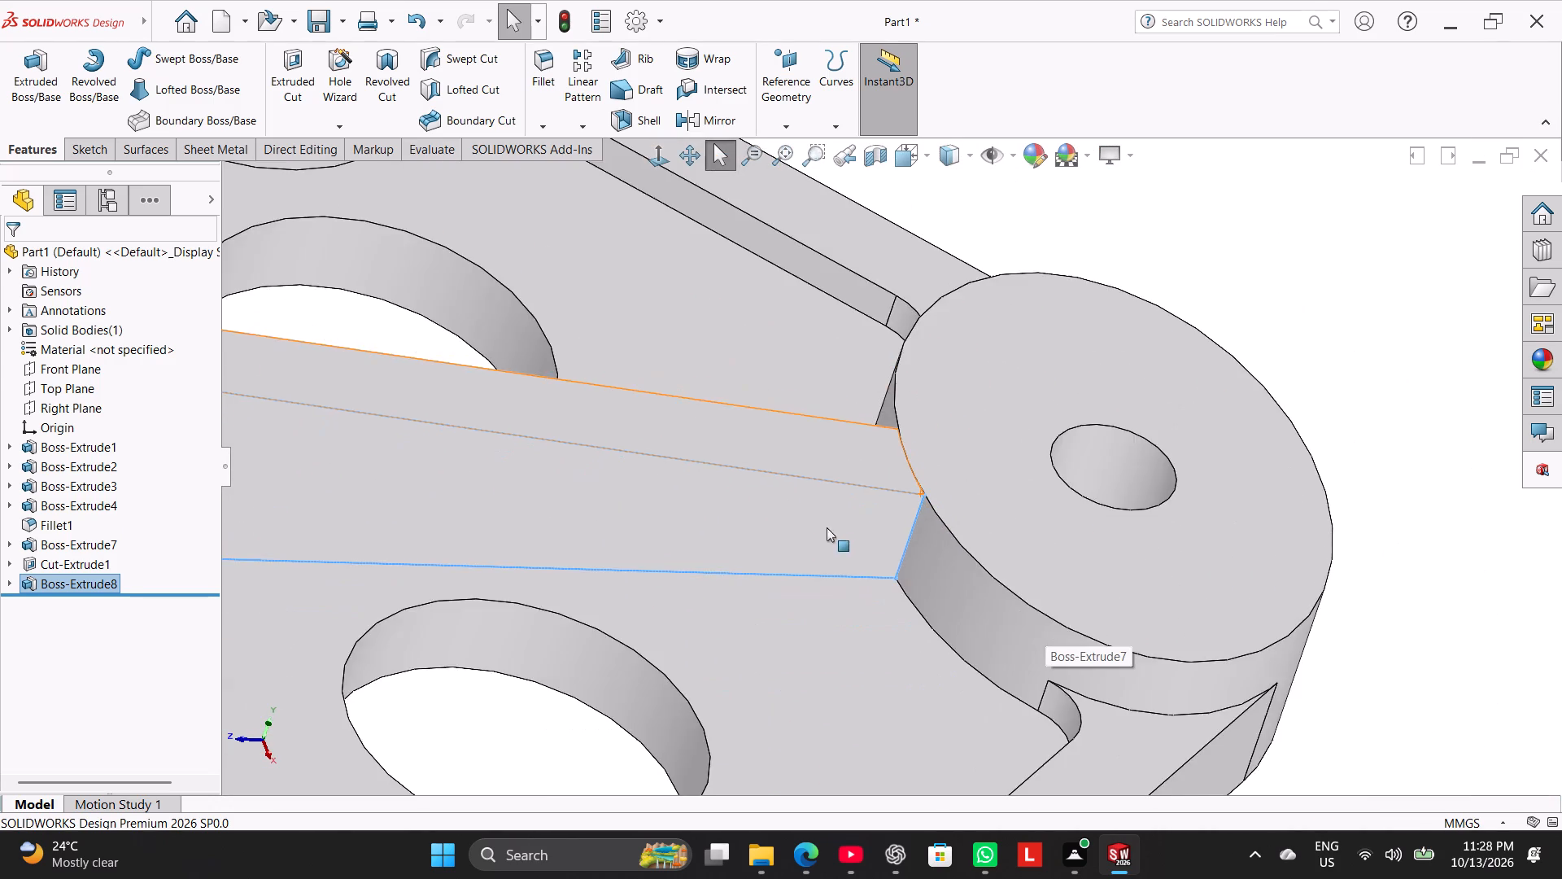
scroll(827, 527, "up", 3)
Open the new web extrusion's sketch for editing and delete the relation on the sloped line's endpoint at the far boss.
right_click(109, 578)
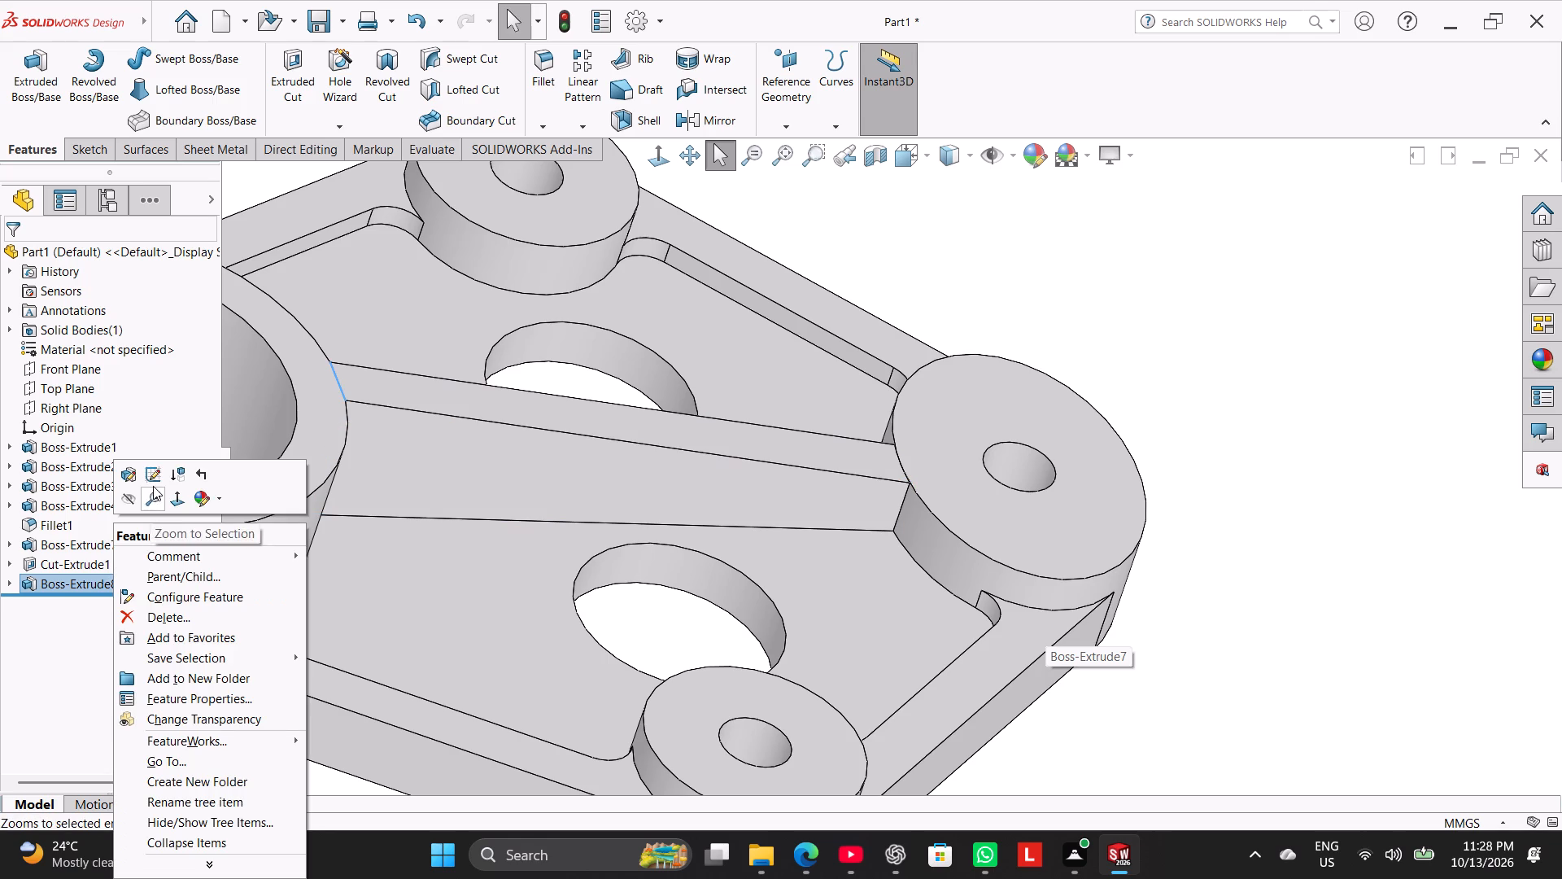
left_click(153, 475)
scroll(1149, 448, "down", 4)
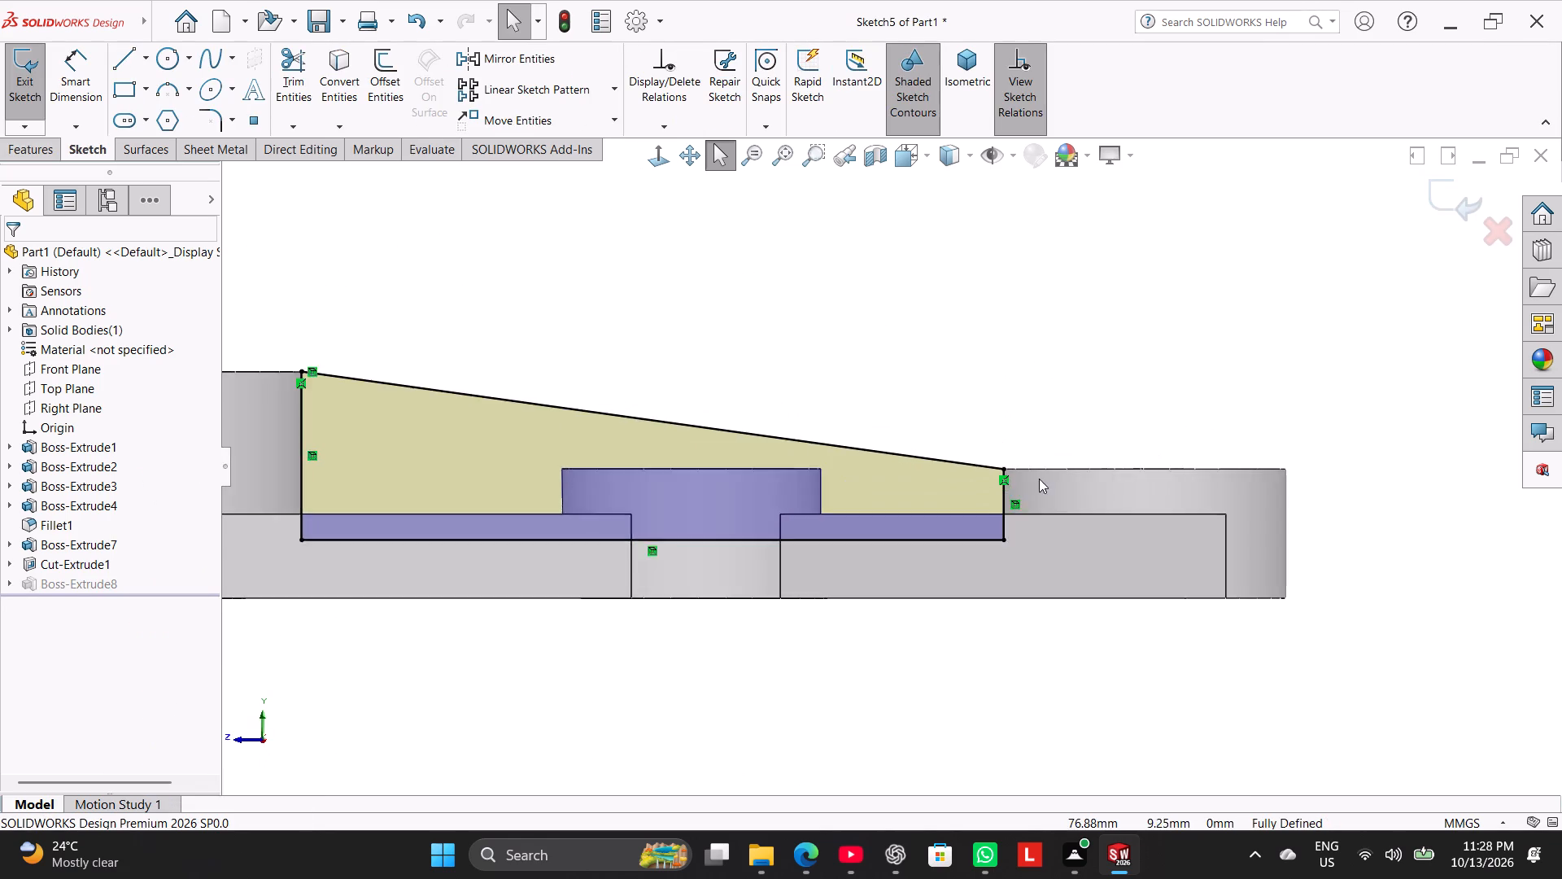
scroll(1039, 479, "down", 15)
scroll(1029, 570, "down", 4)
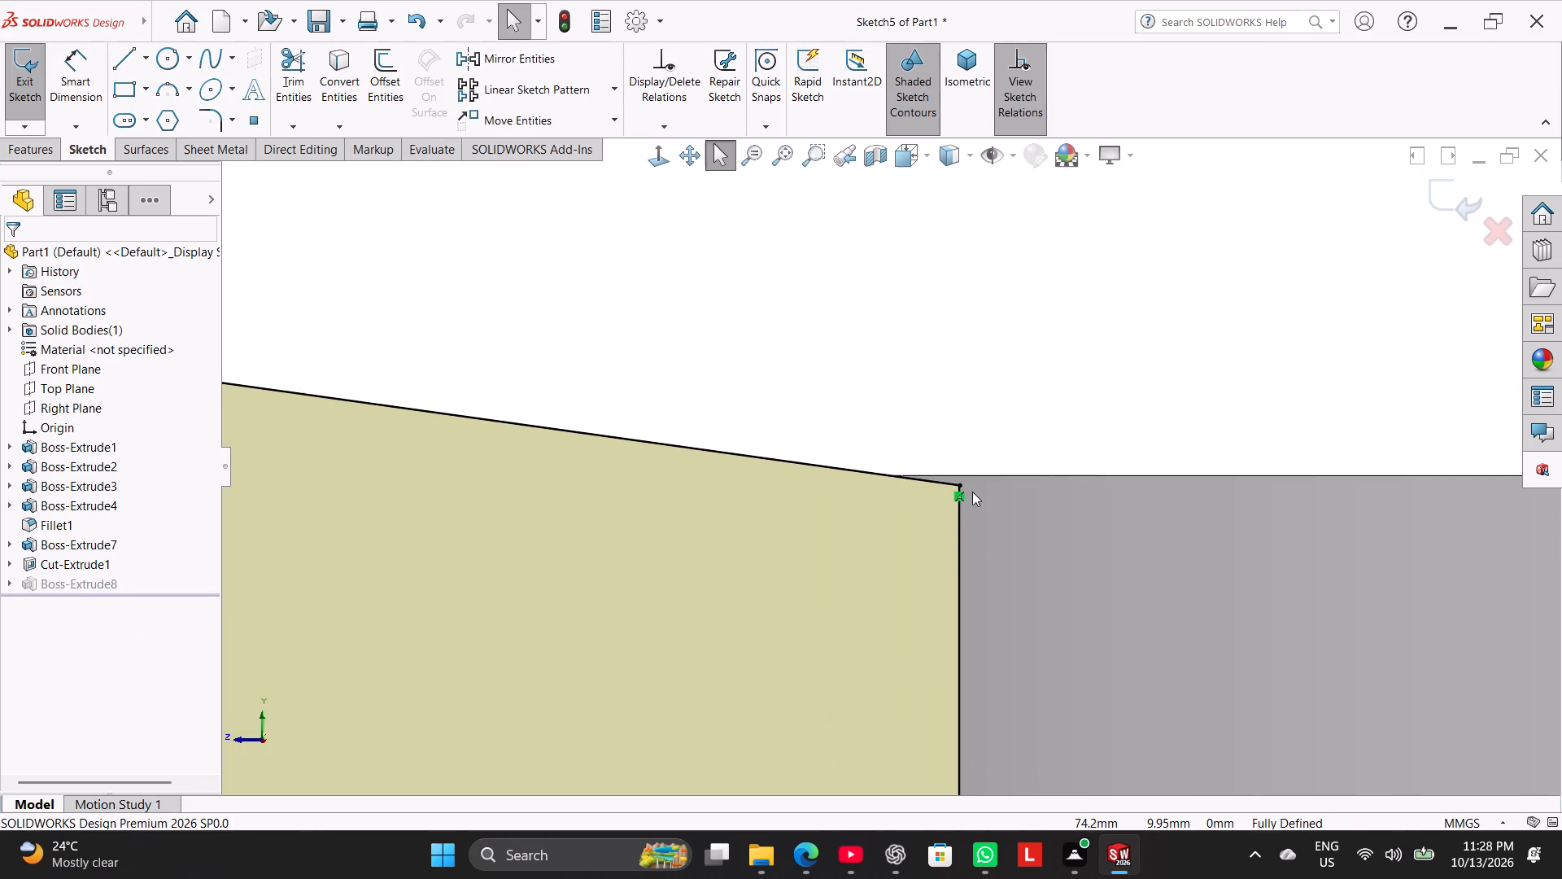
right_click(955, 494)
left_click(1019, 686)
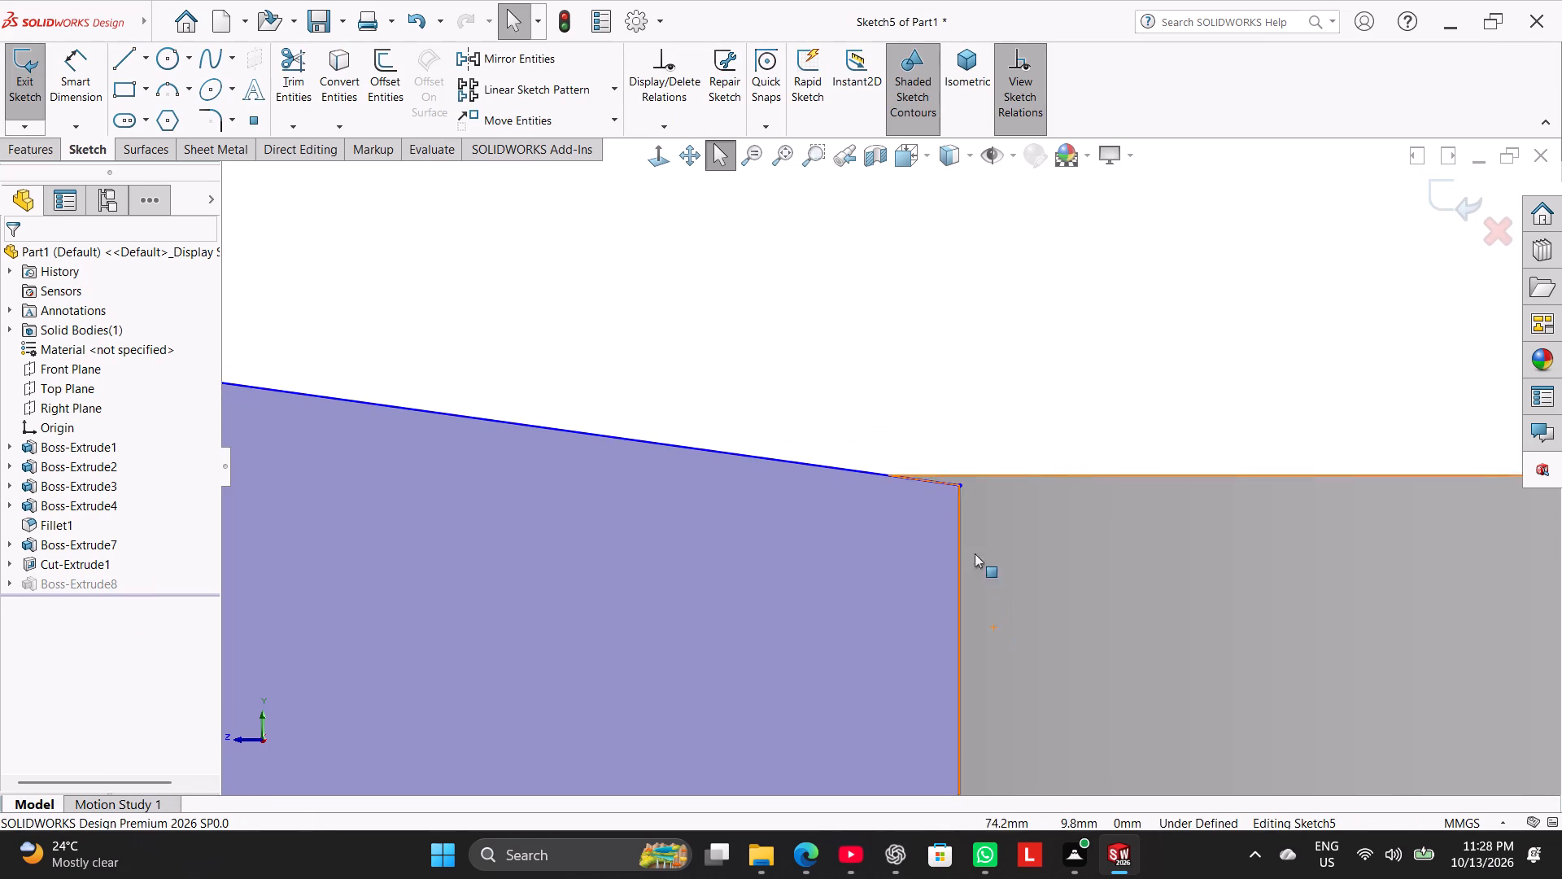
Move the sloped line's lower endpoint onto the far boss's top corner and exit the sketch.
left_click_drag(956, 484, 971, 488)
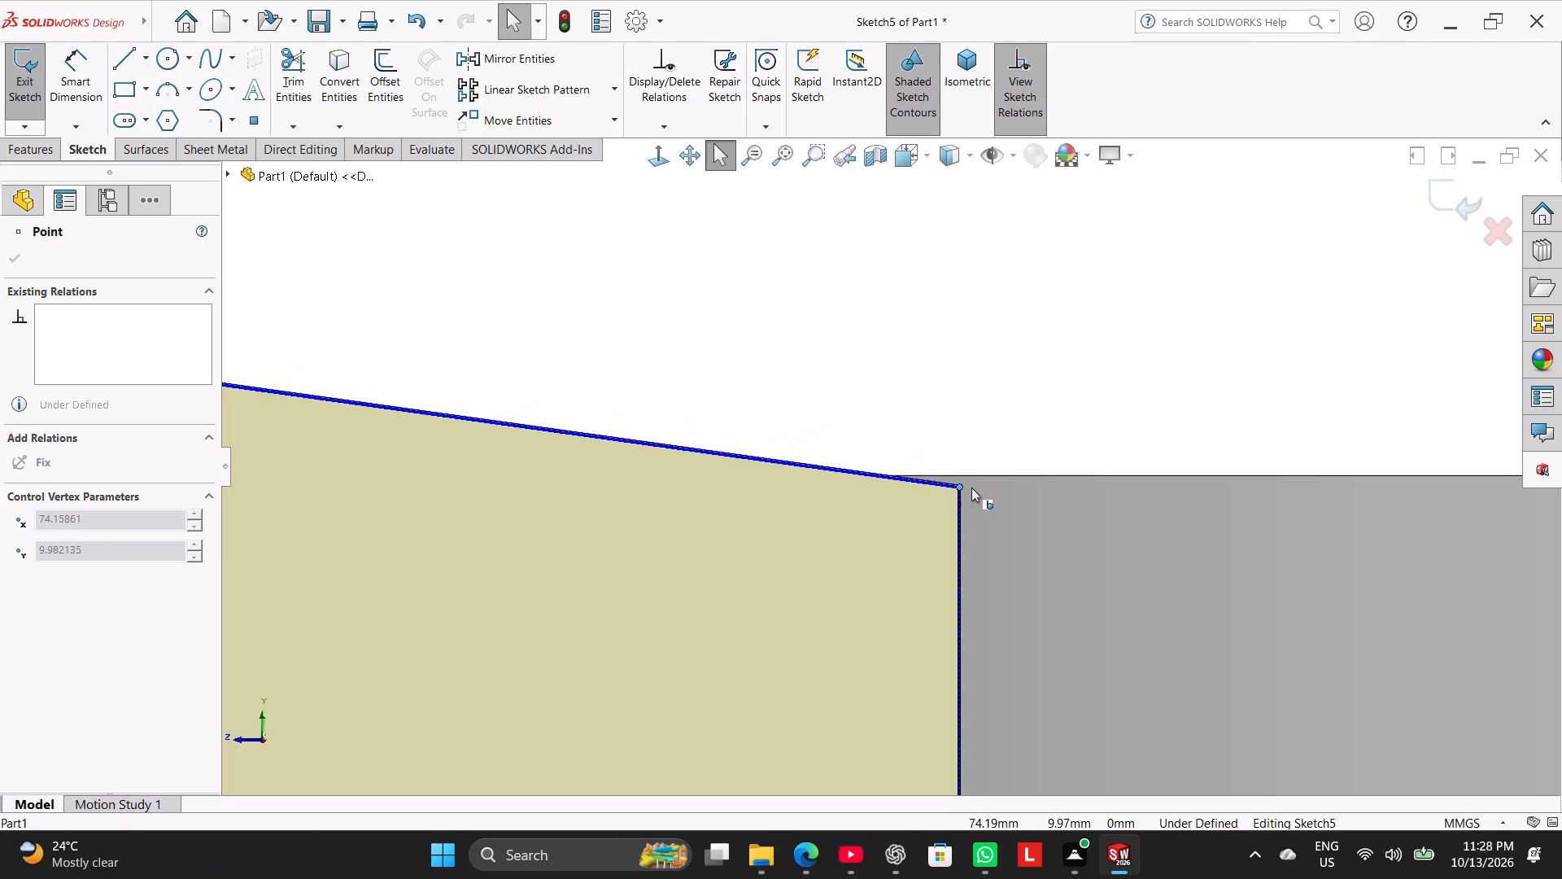
left_click_drag(971, 488, 975, 475)
left_click(928, 426)
scroll(931, 440, "up", 4)
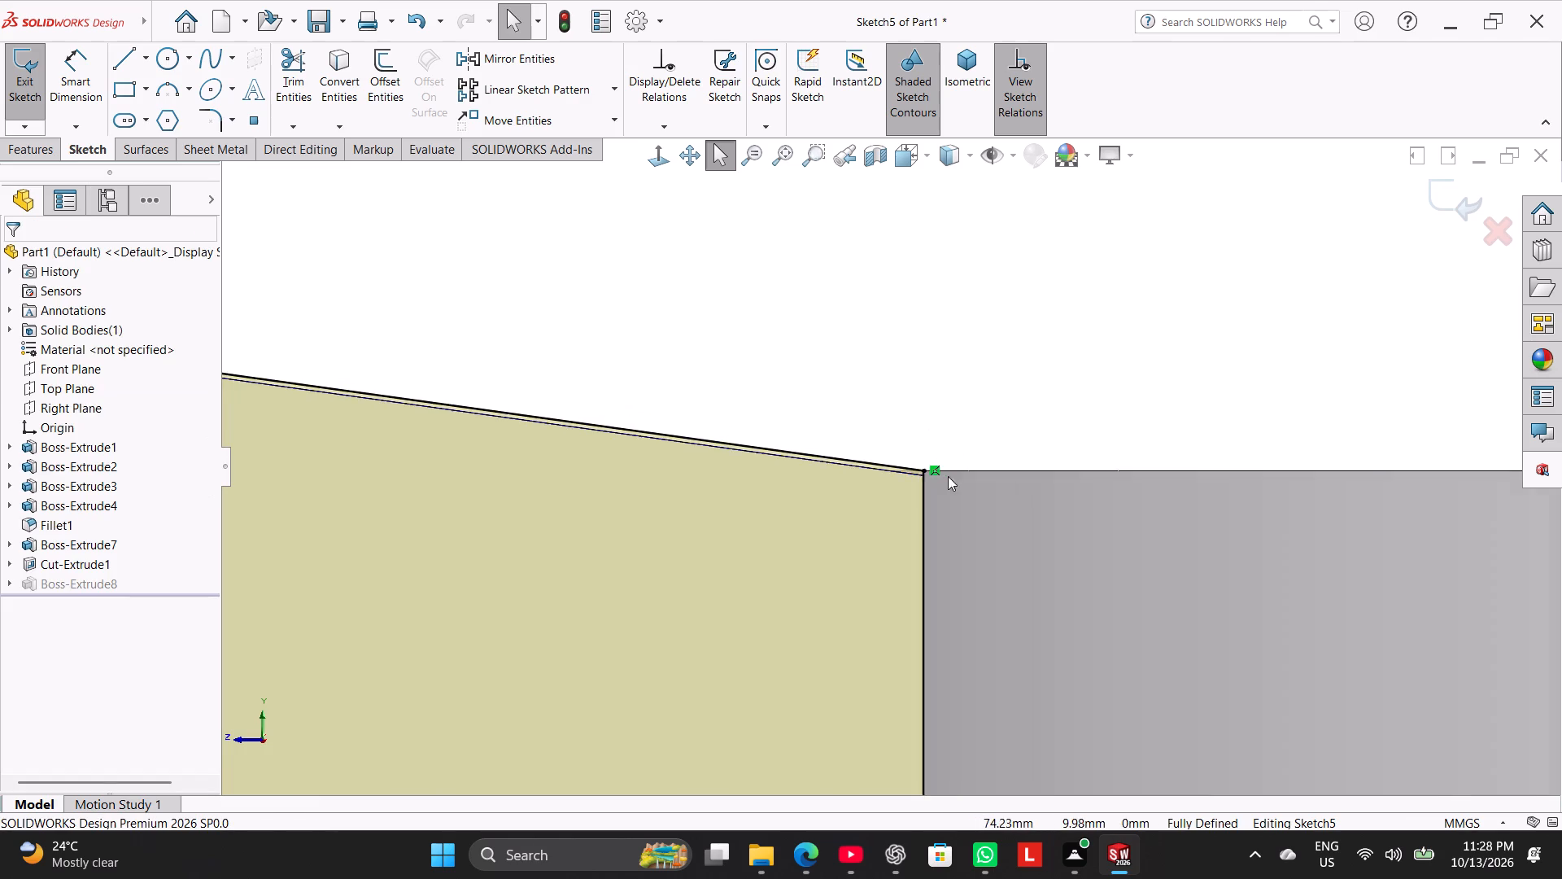
scroll(948, 476, "up", 11)
scroll(542, 470, "up", 5)
scroll(443, 350, "up", 1)
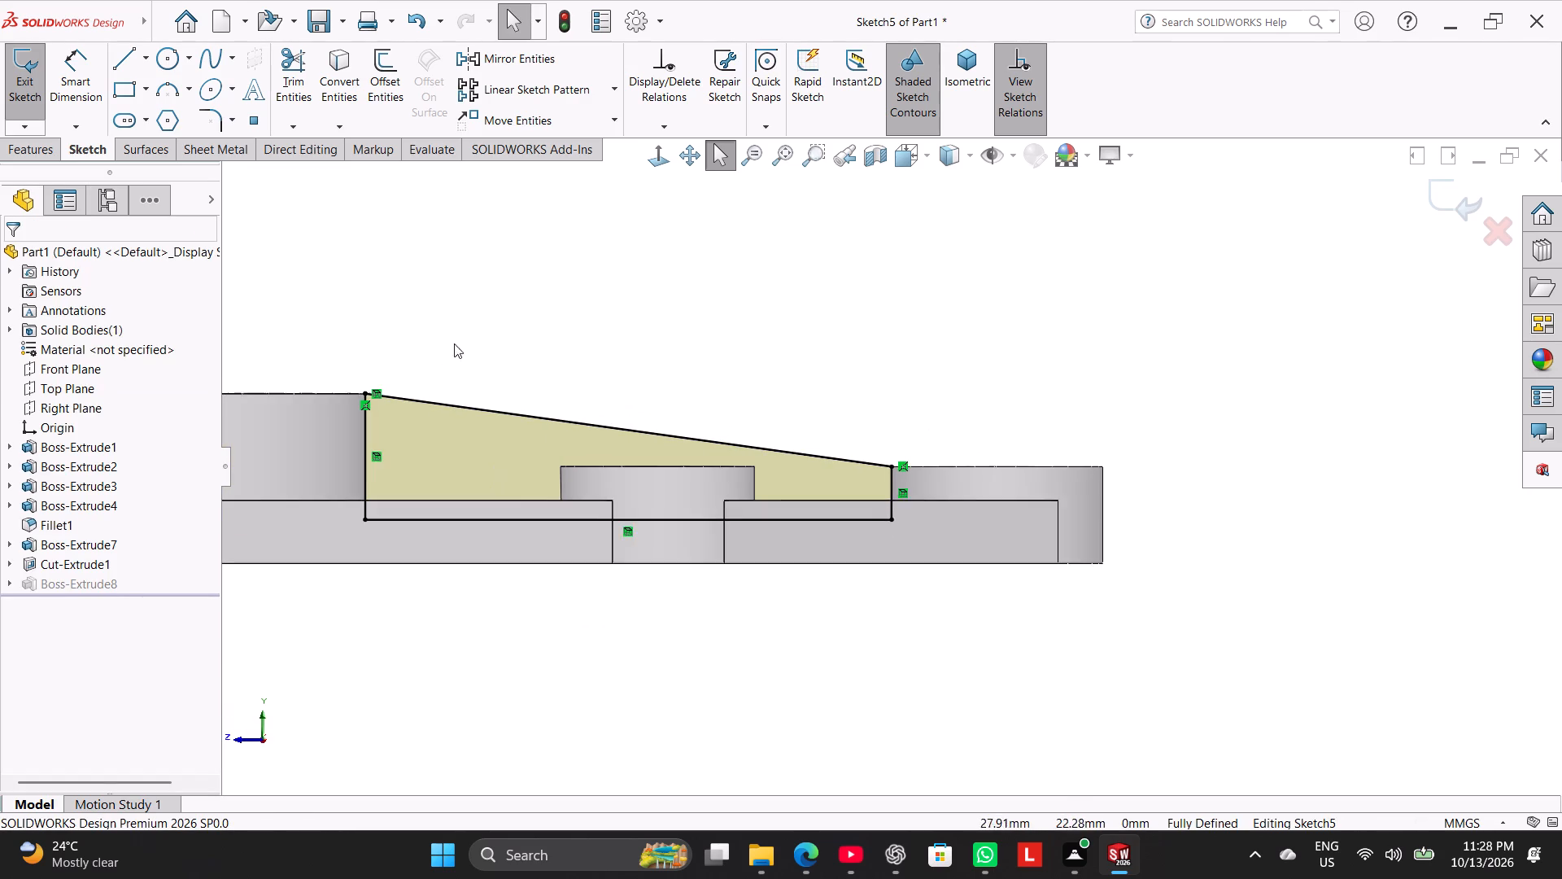
middle_click_drag(469, 337, 444, 448)
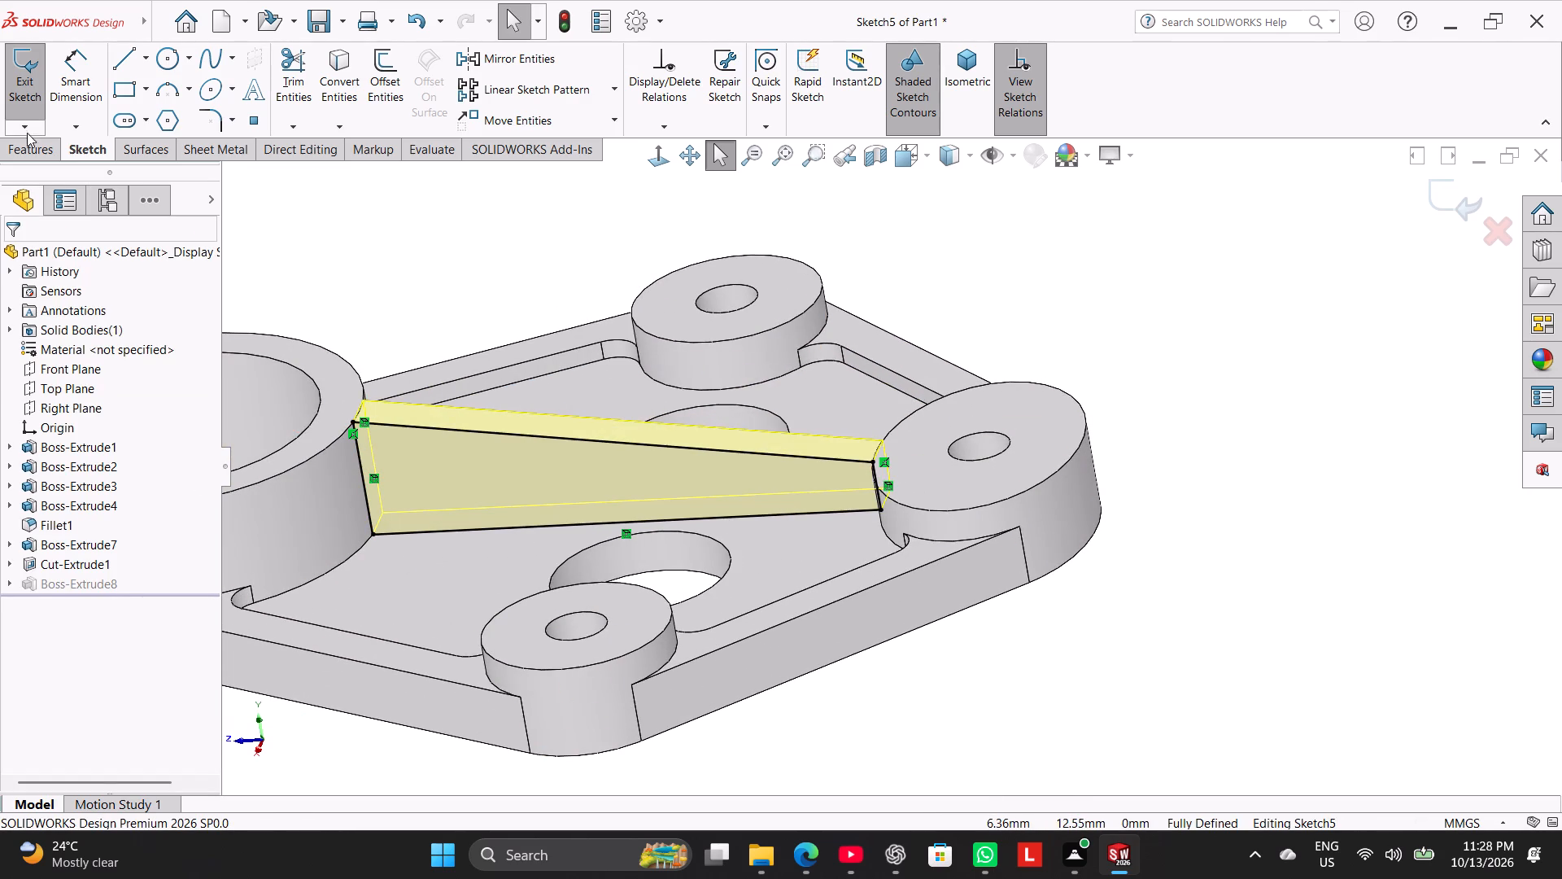
left_click(25, 91)
Examine the web's junctions with the far boss and the ring boss, and check the whole part in isometric view.
scroll(920, 414, "down", 7)
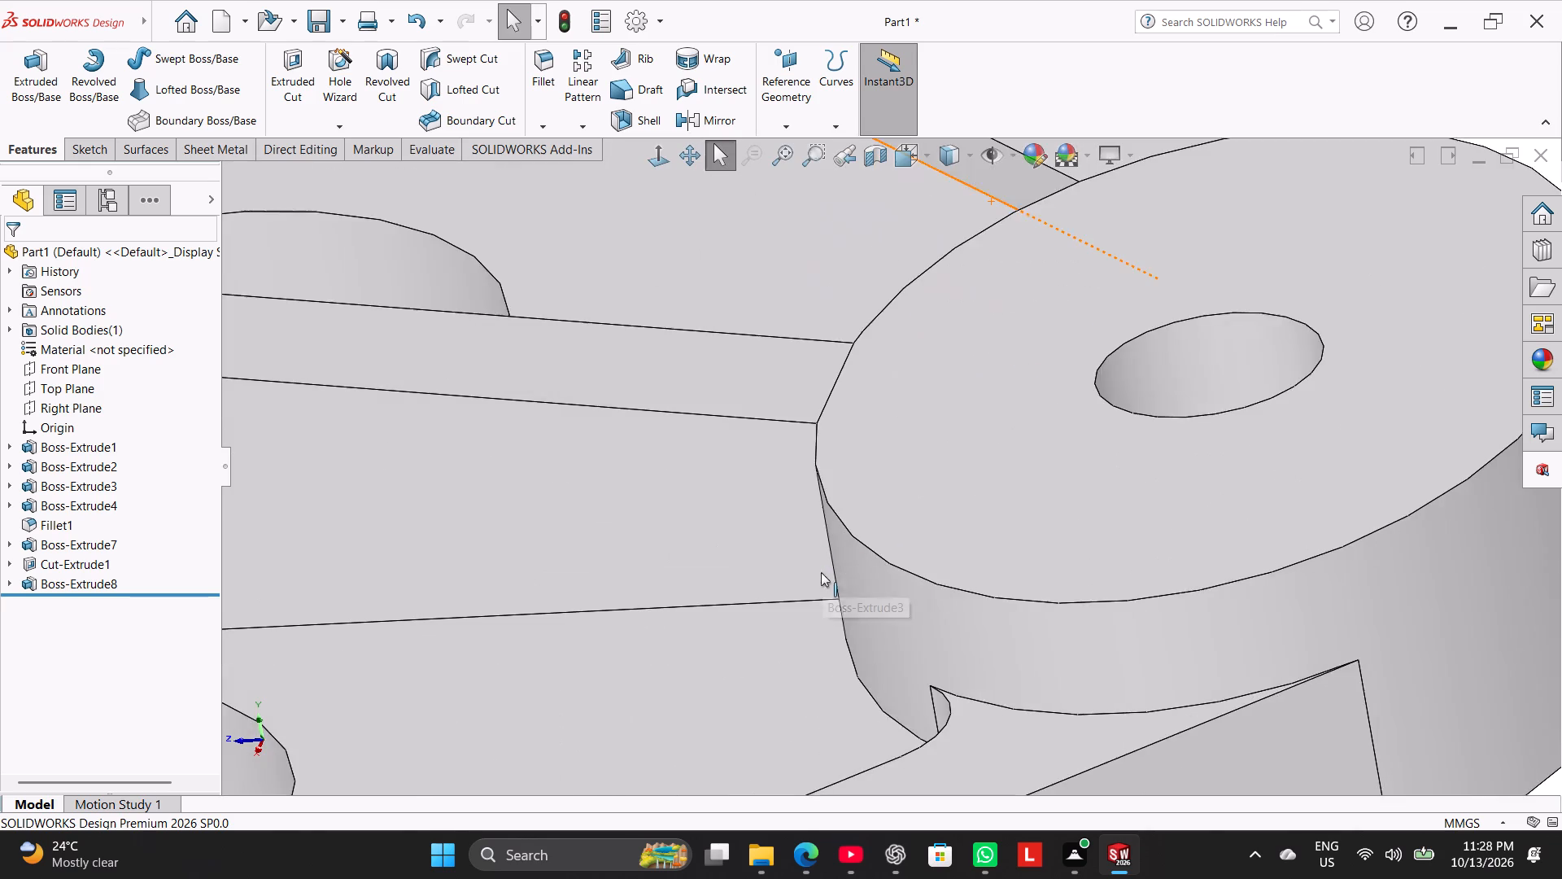
scroll(812, 471, "down", 3)
middle_click_drag(913, 374, 951, 385)
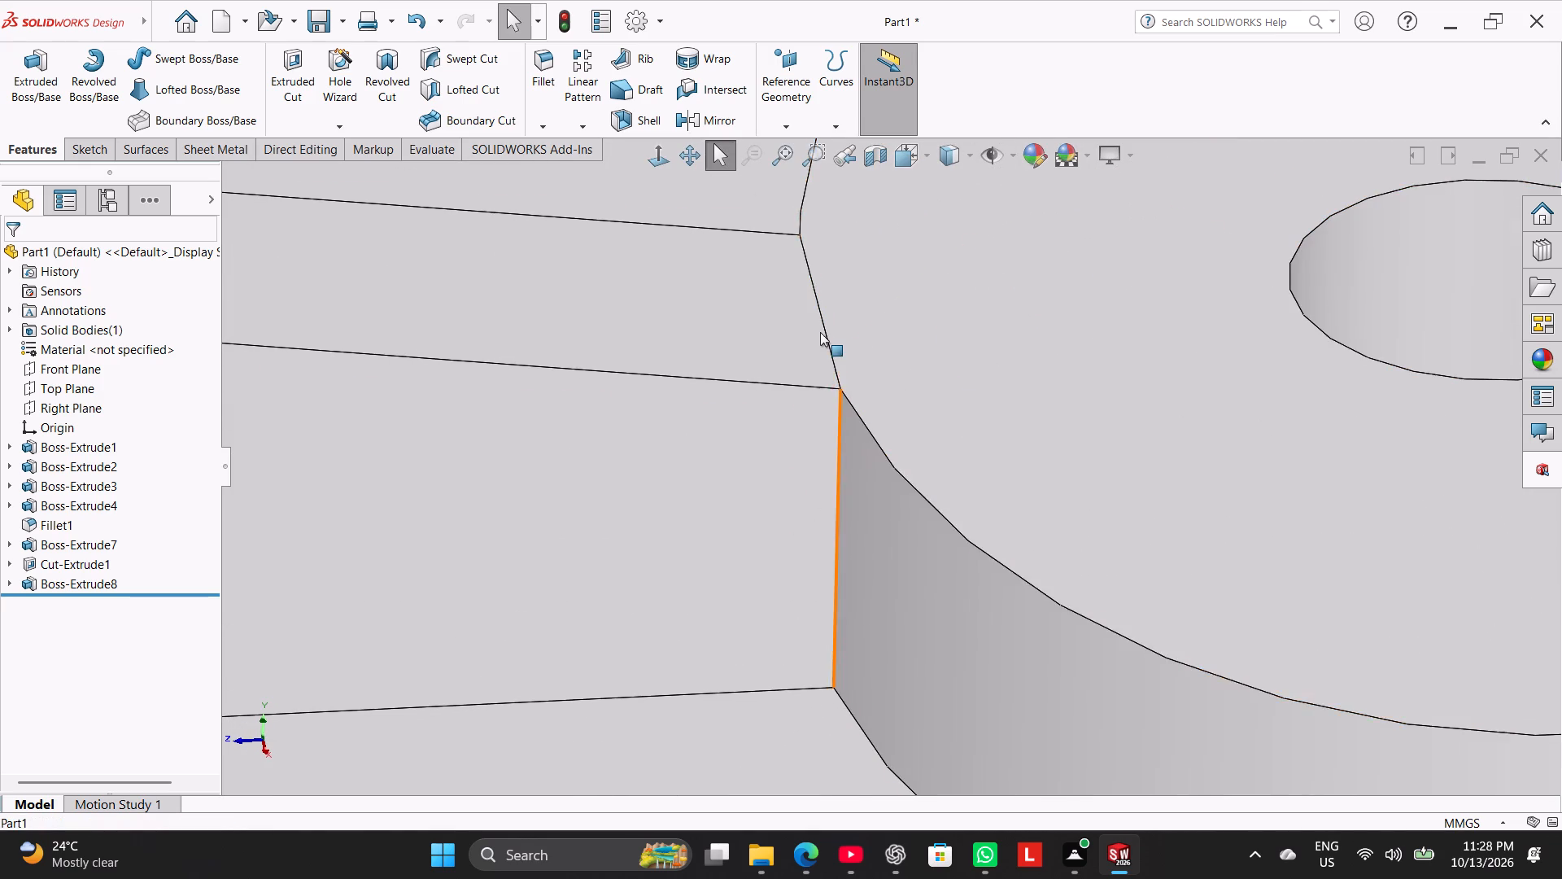
scroll(820, 332, "down", 3)
scroll(825, 349, "up", 4)
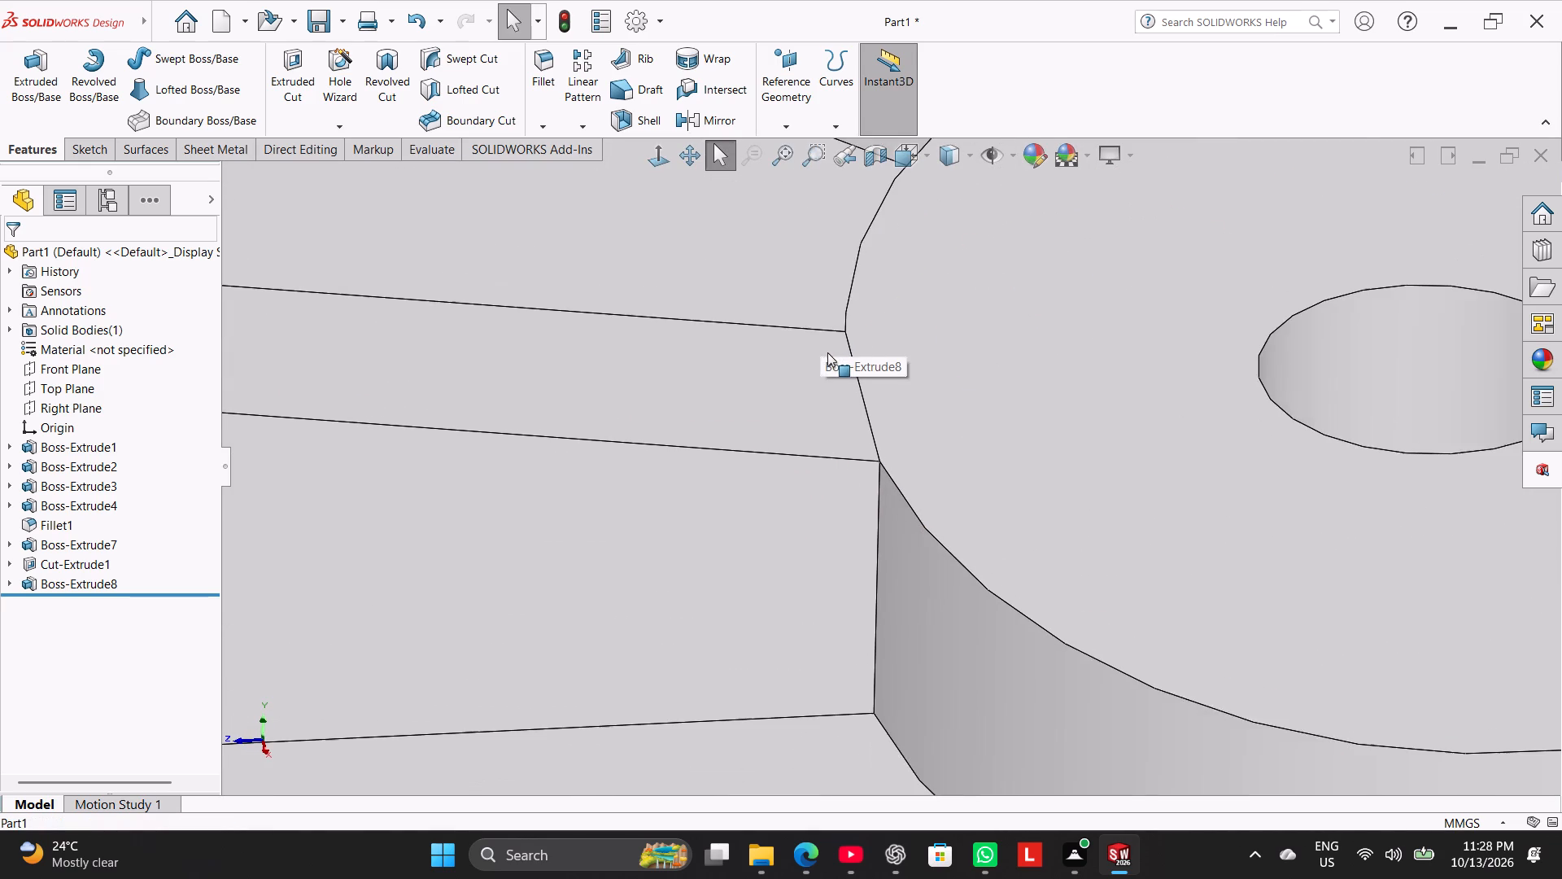
scroll(827, 352, "up", 15)
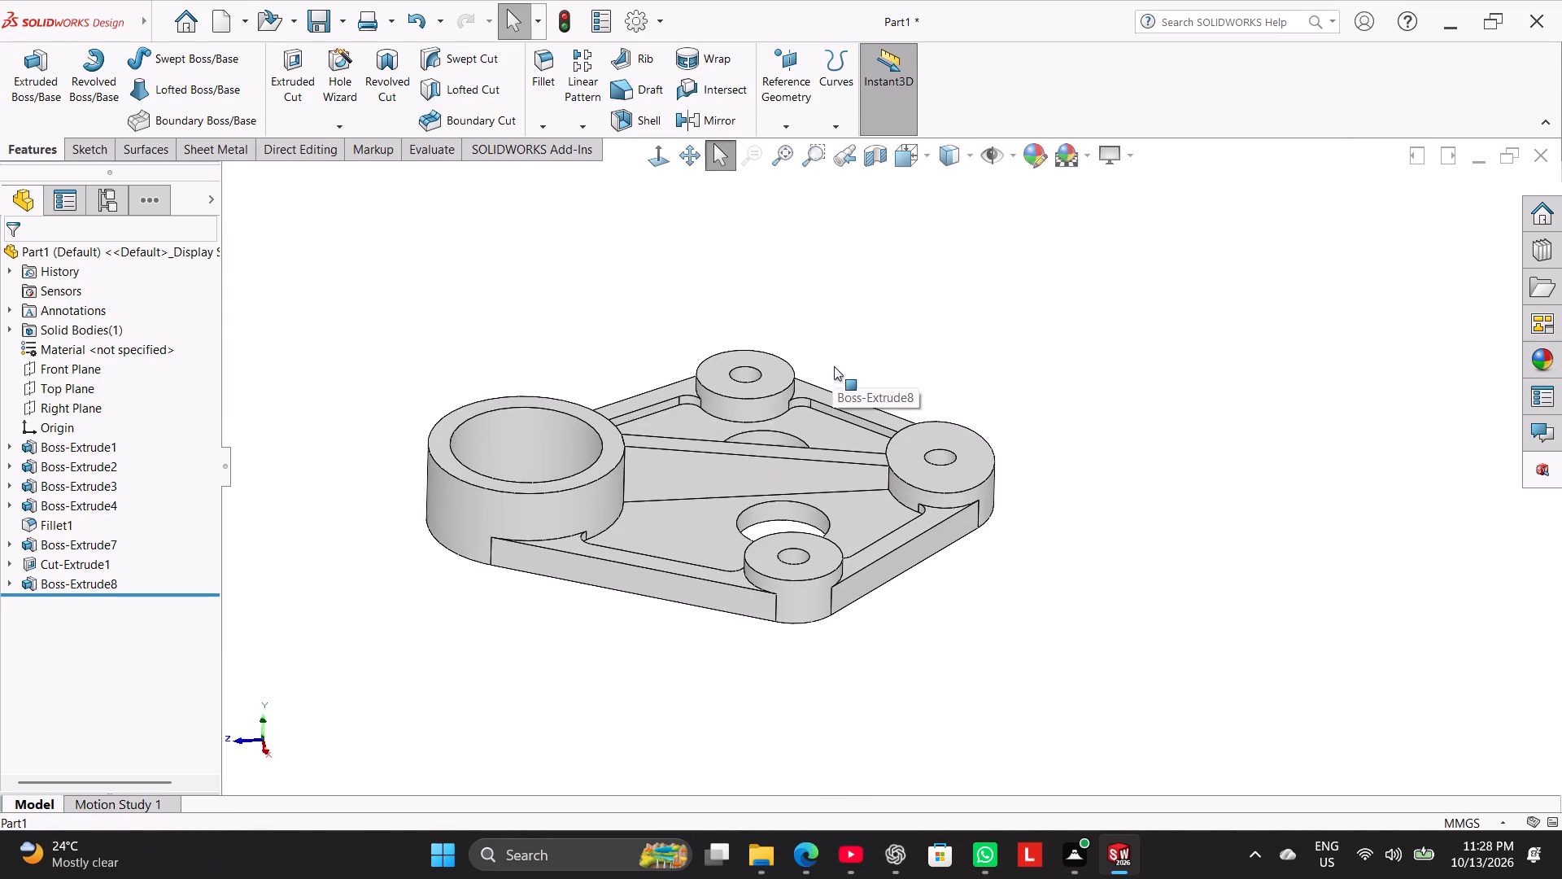
scroll(661, 408, "down", 7)
middle_click_drag(814, 490, 744, 539)
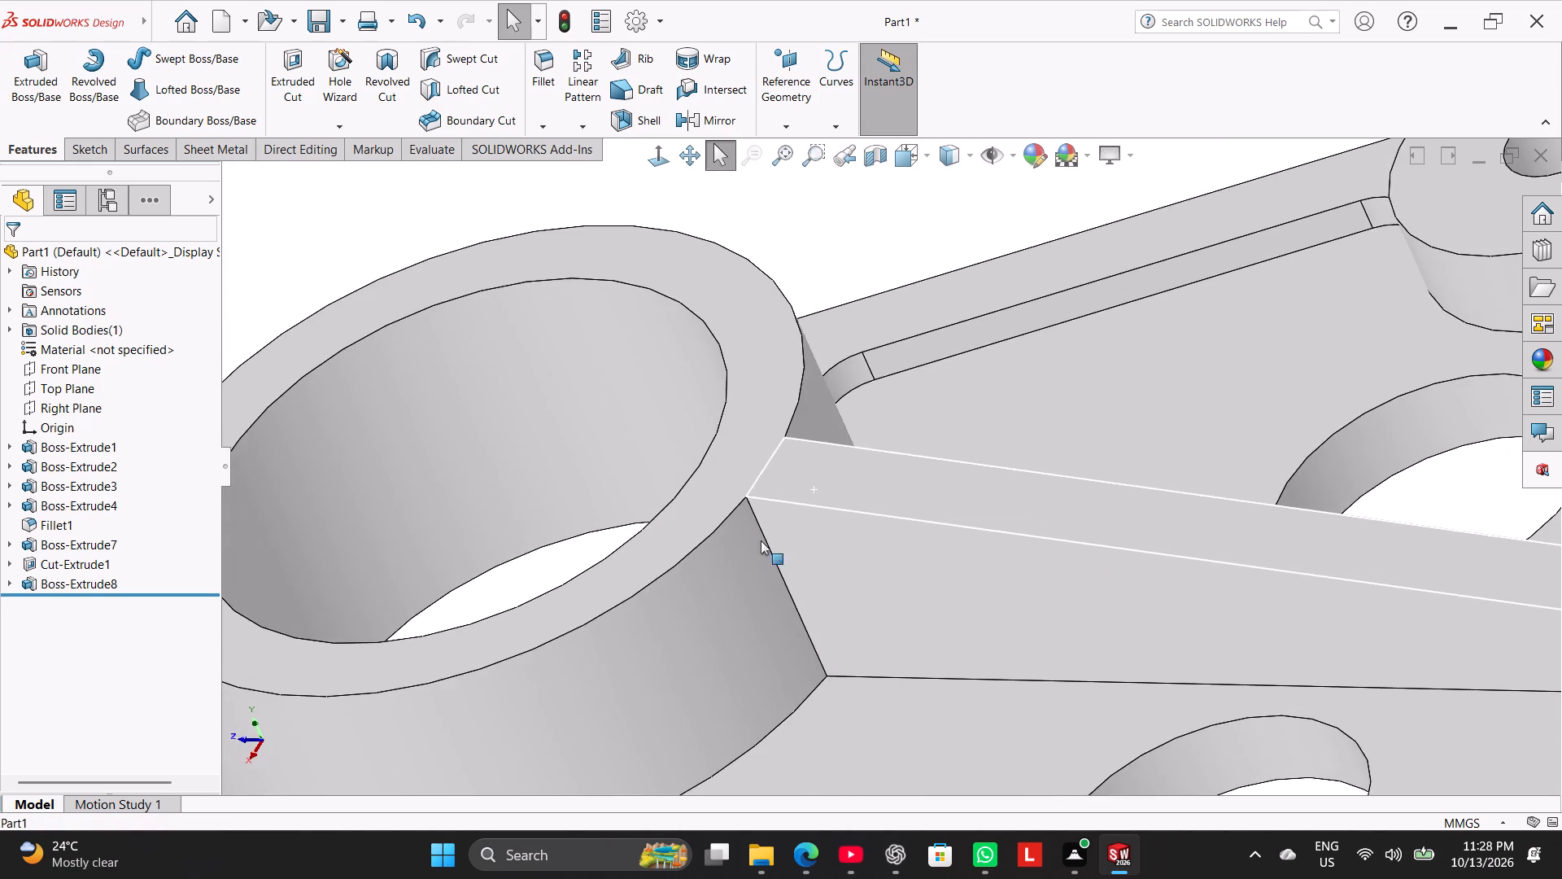
scroll(778, 498, "down", 4)
scroll(792, 463, "up", 9)
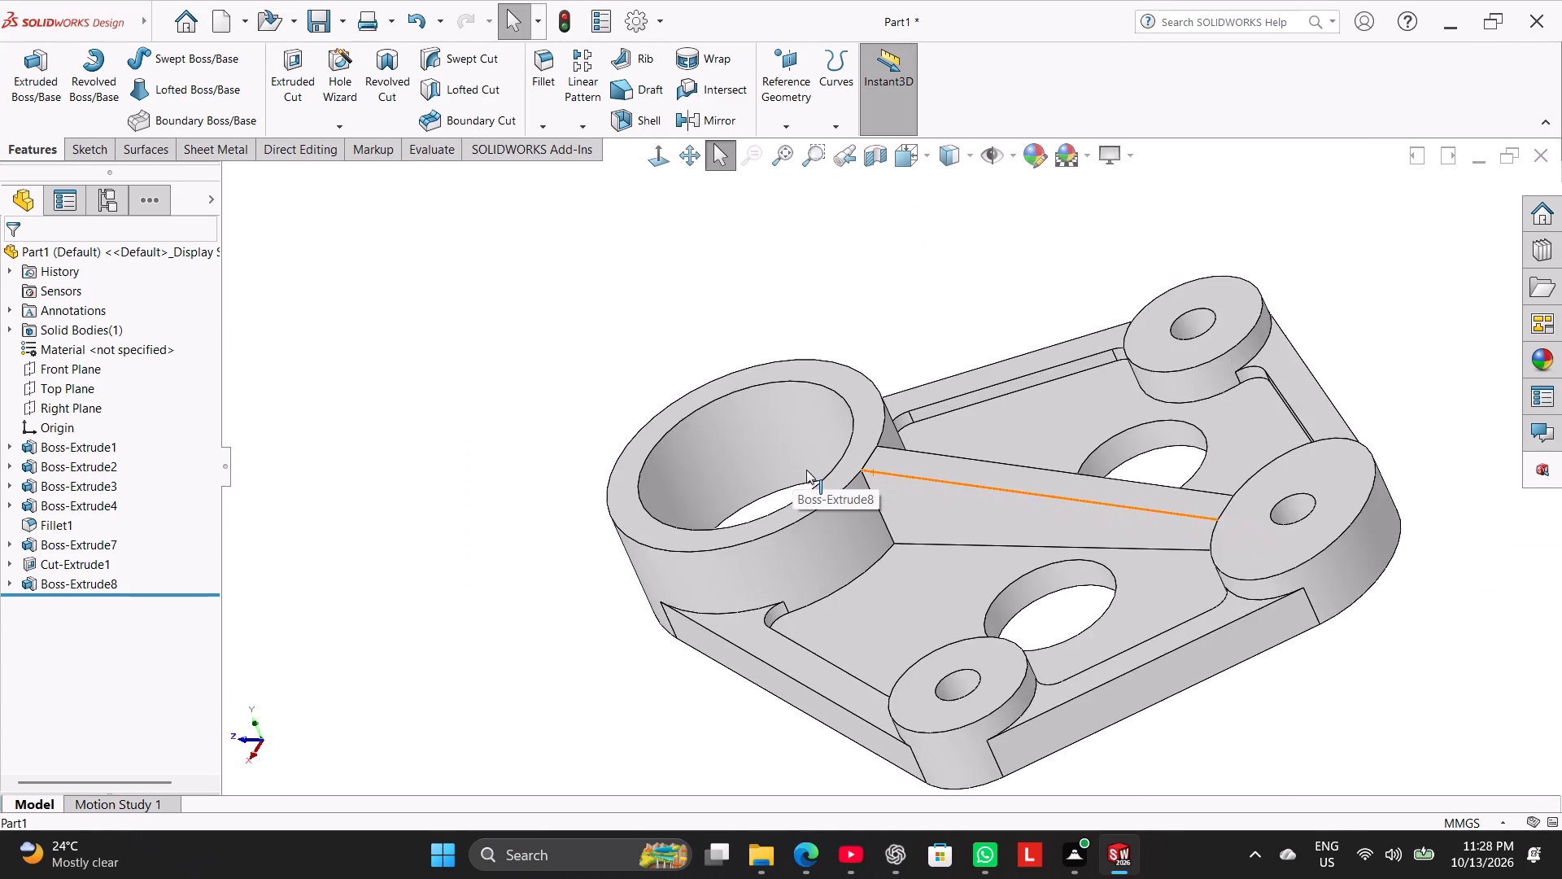
scroll(806, 470, "up", 1)
right_click_drag(424, 530, 549, 462)
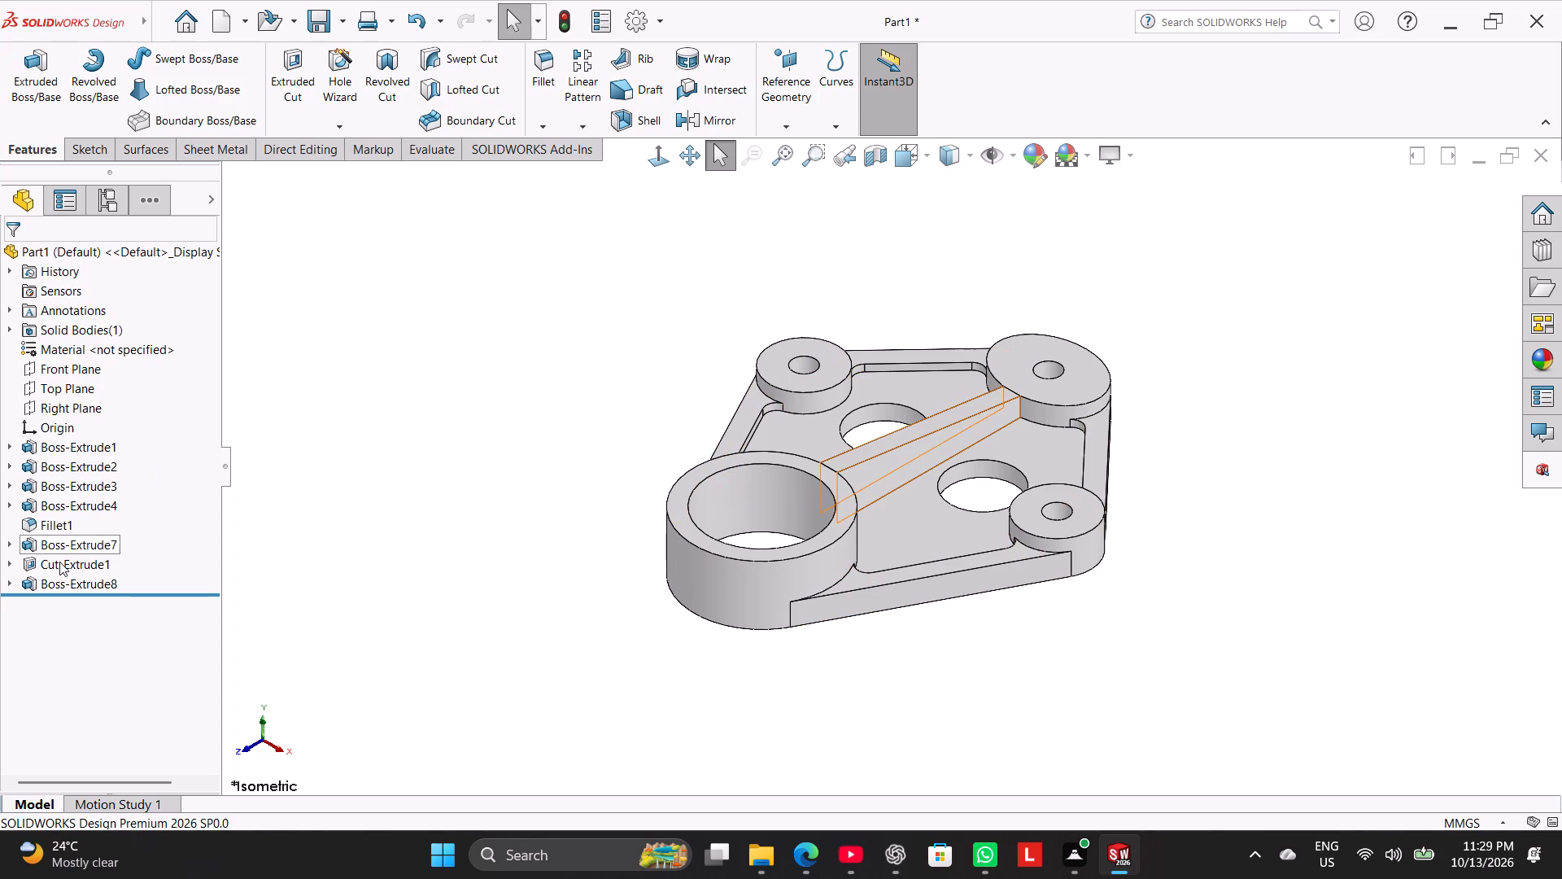
Create a zonal section view on the Front Plane with a -51 mm offset, viewed normal to the cut.
left_click(875, 158)
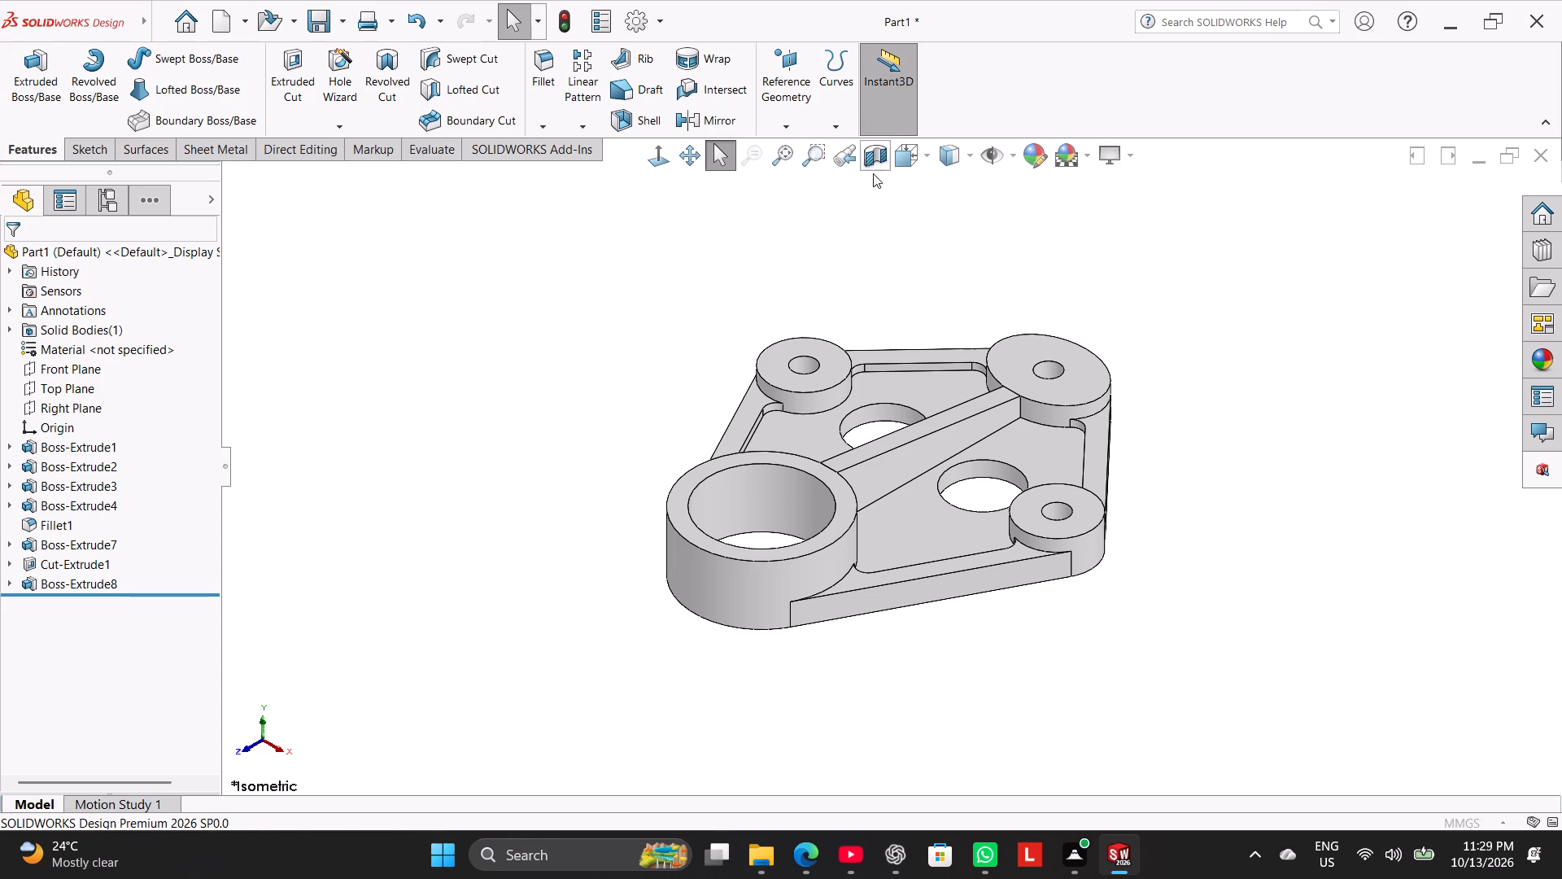
left_click(649, 164)
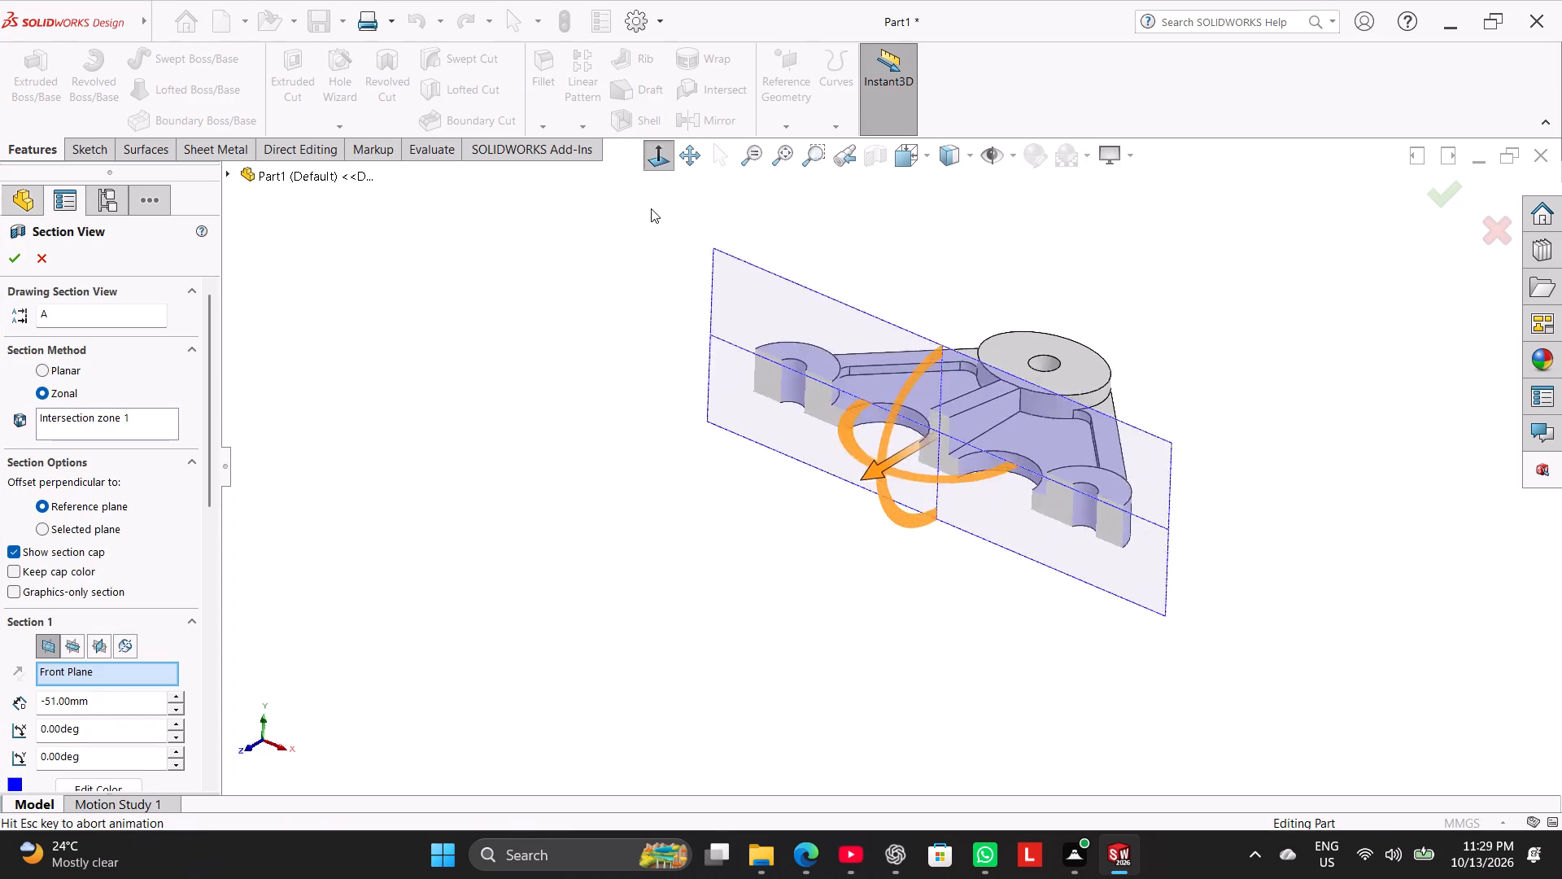
left_click(493, 462)
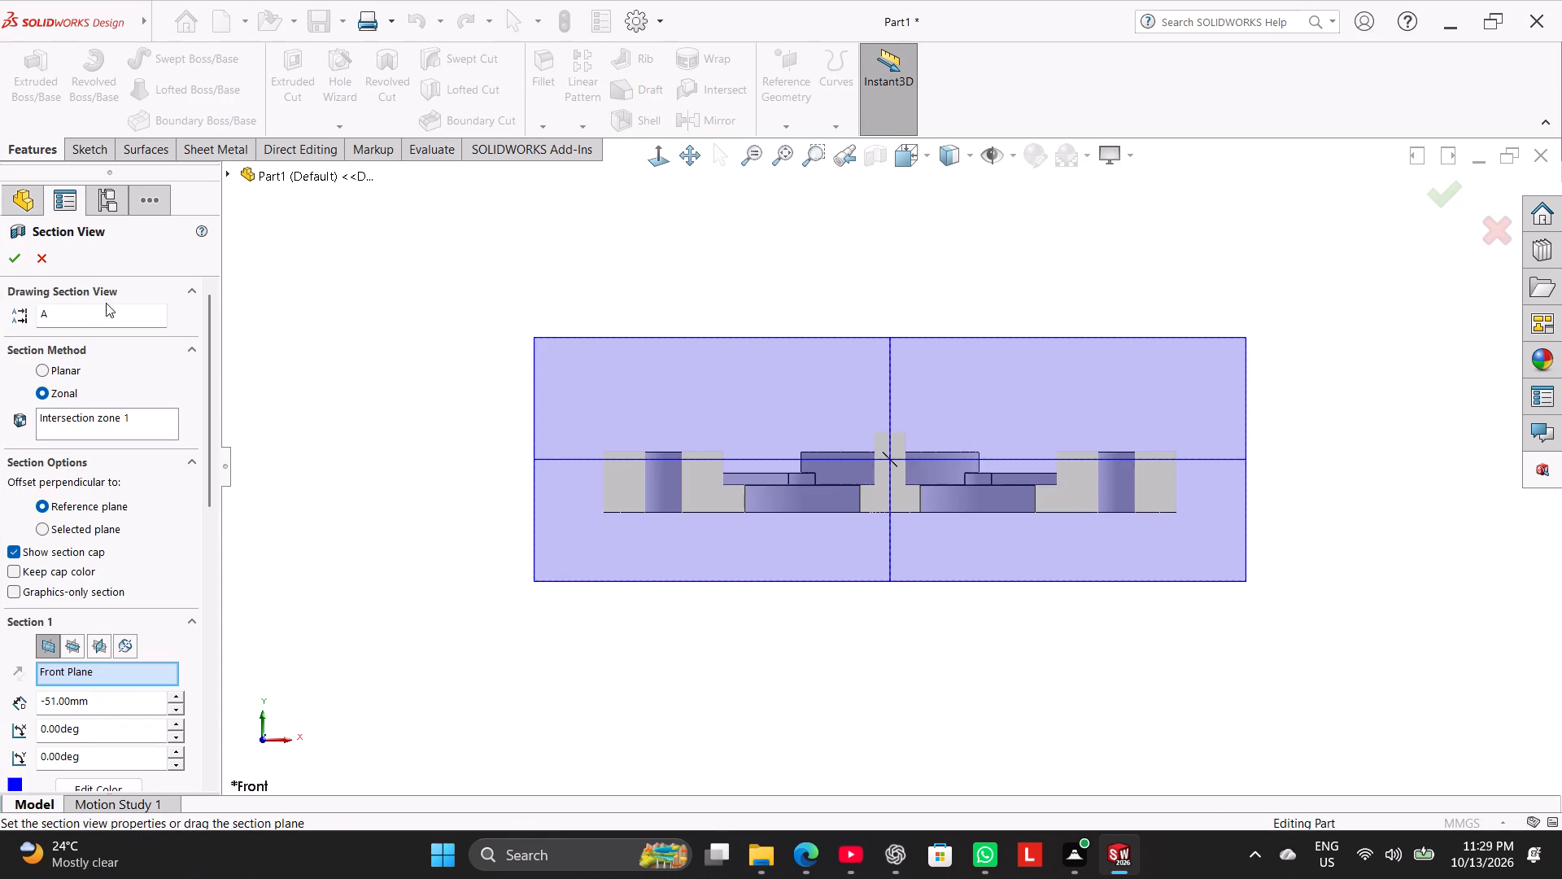
left_click(12, 260)
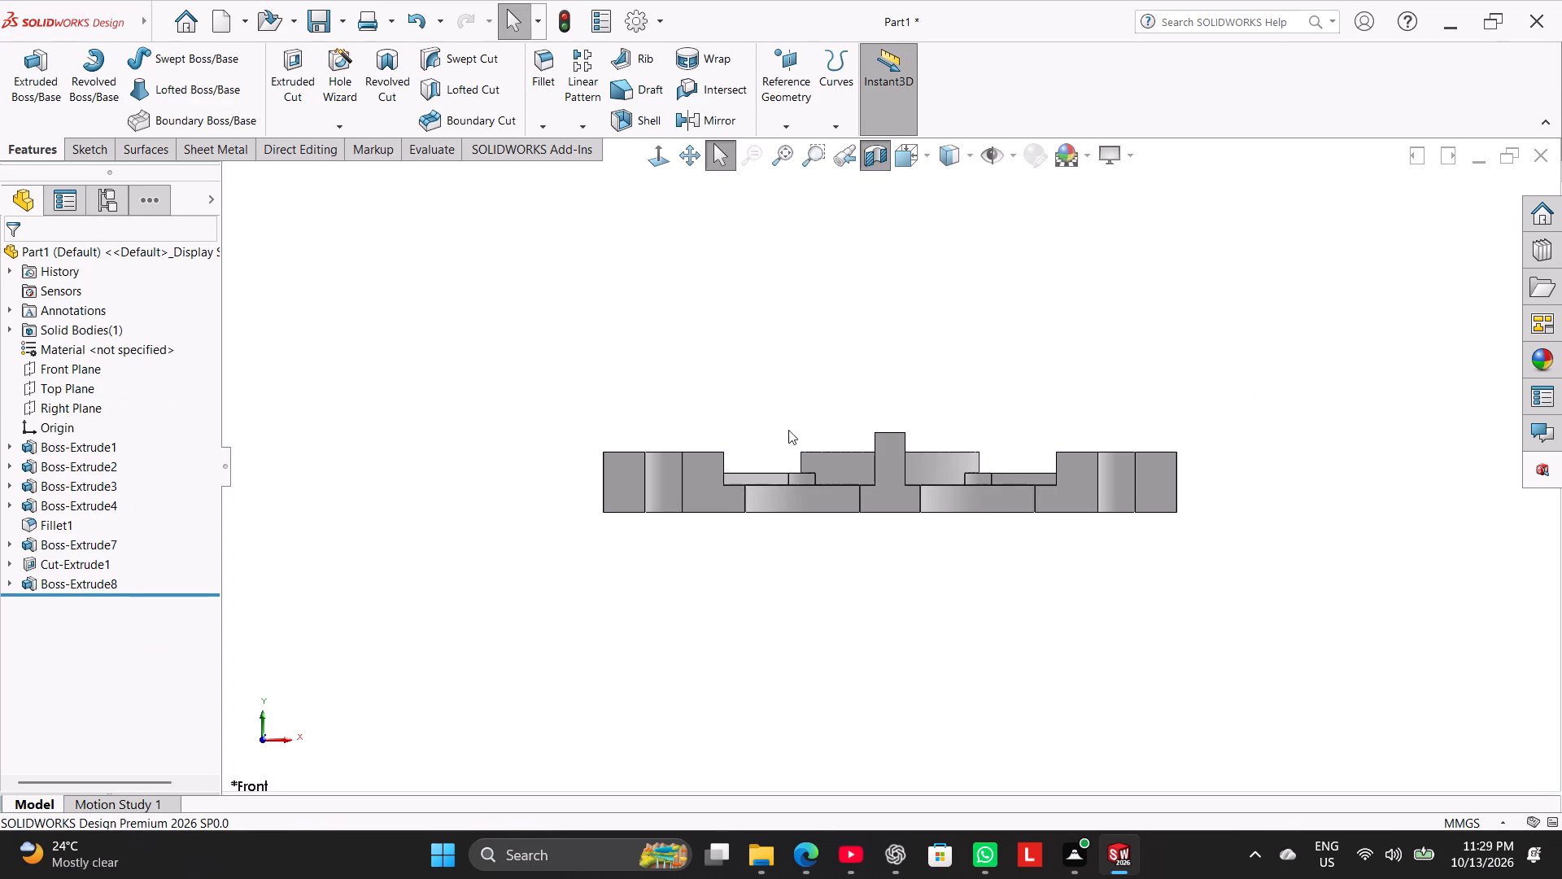
Start a sketch on the Front Plane and draw a thin corner rectangle about 23 mm wide along the base's bottom edge, beside the origin.
scroll(789, 453, "down", 4)
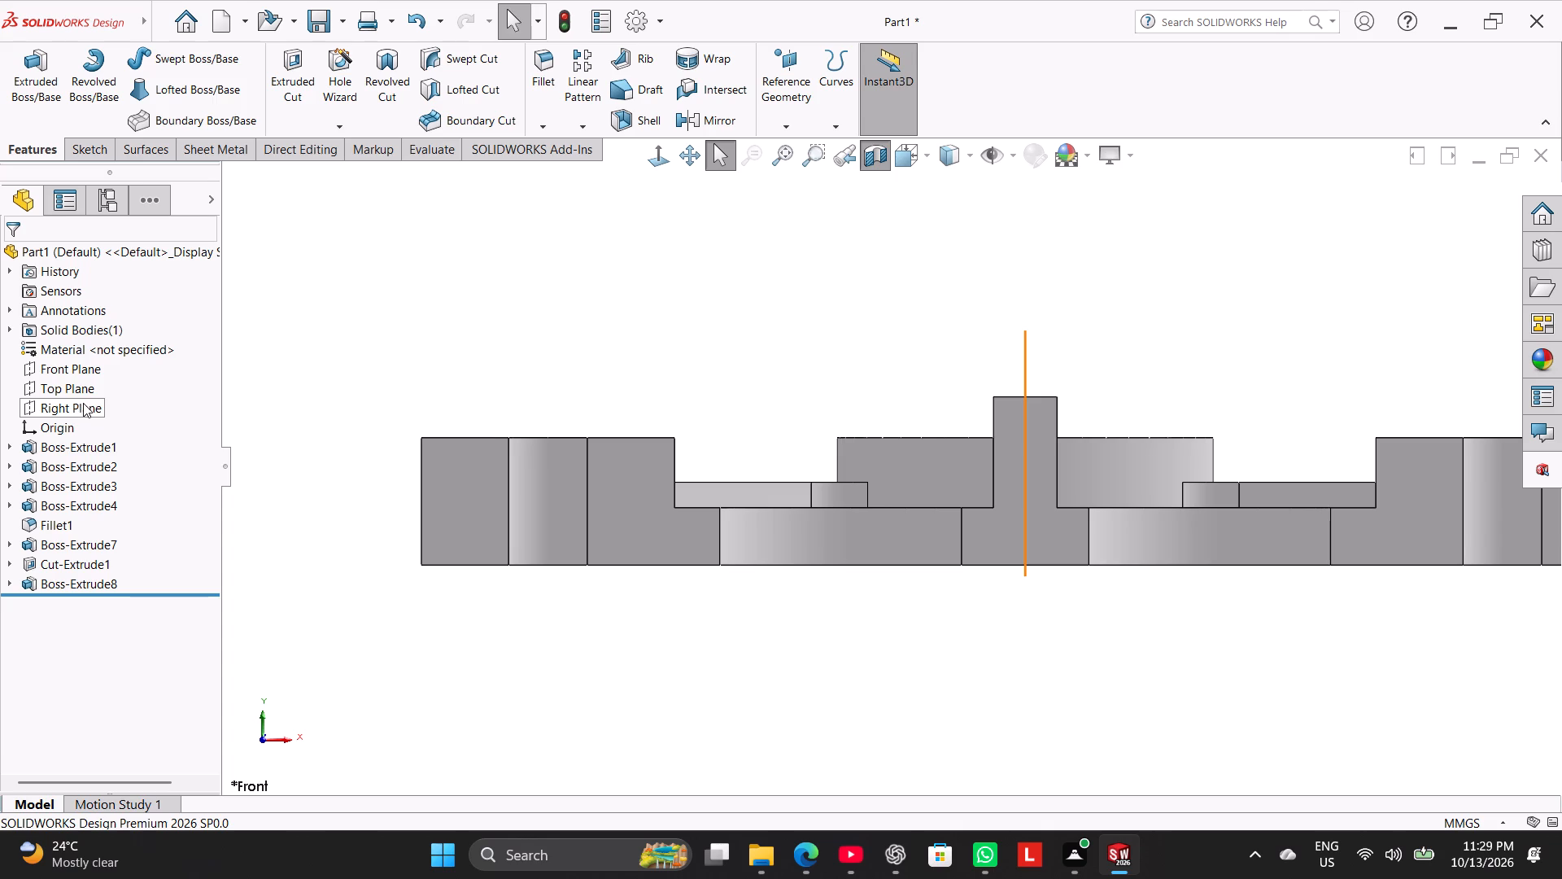
left_click(64, 371)
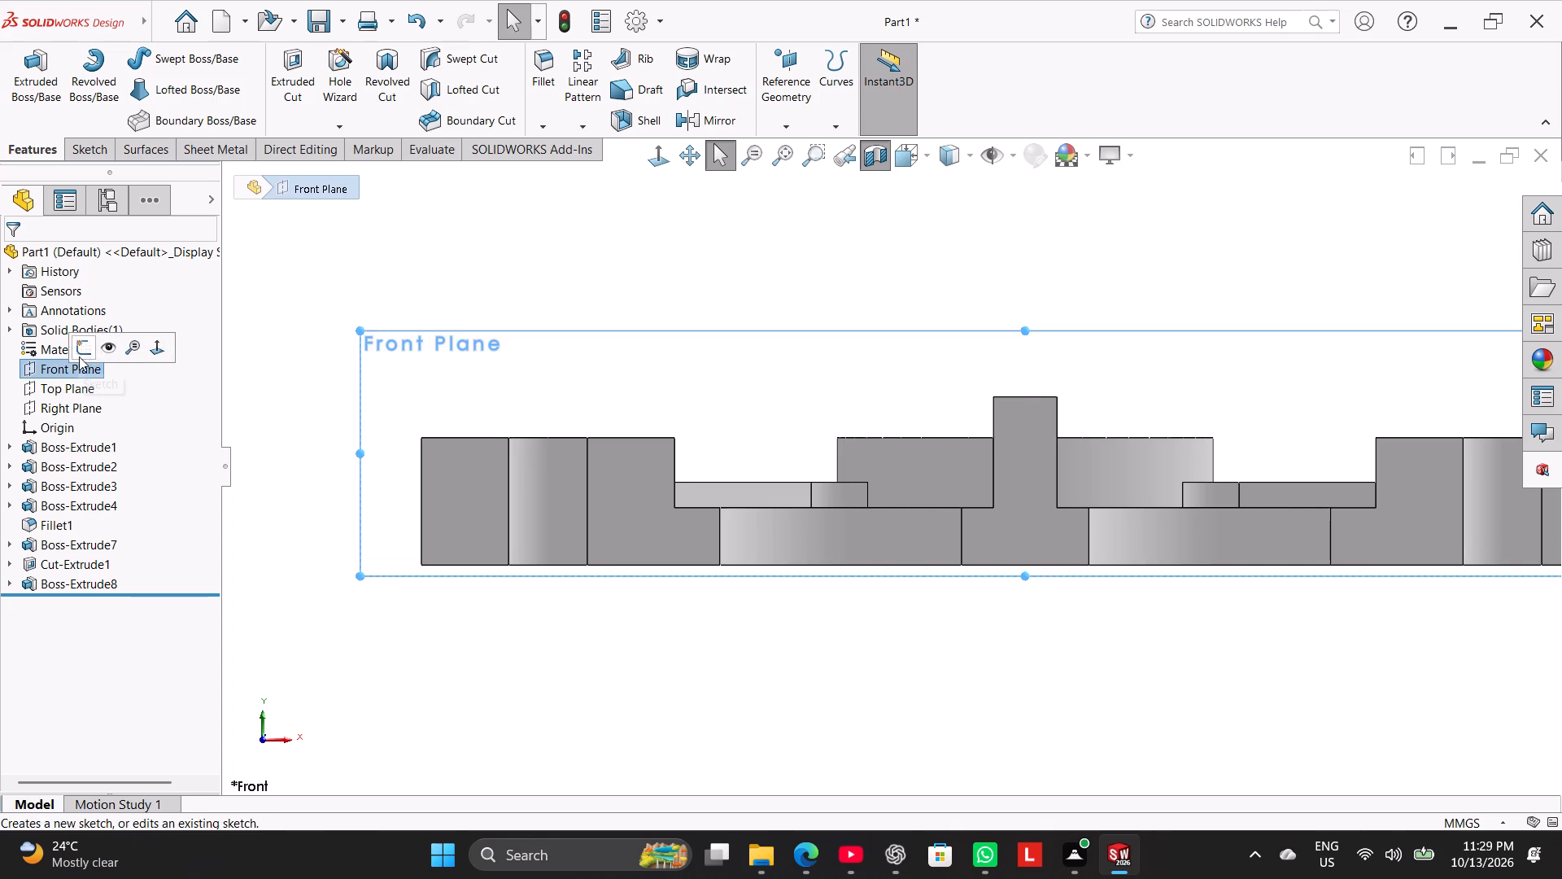
left_click(81, 348)
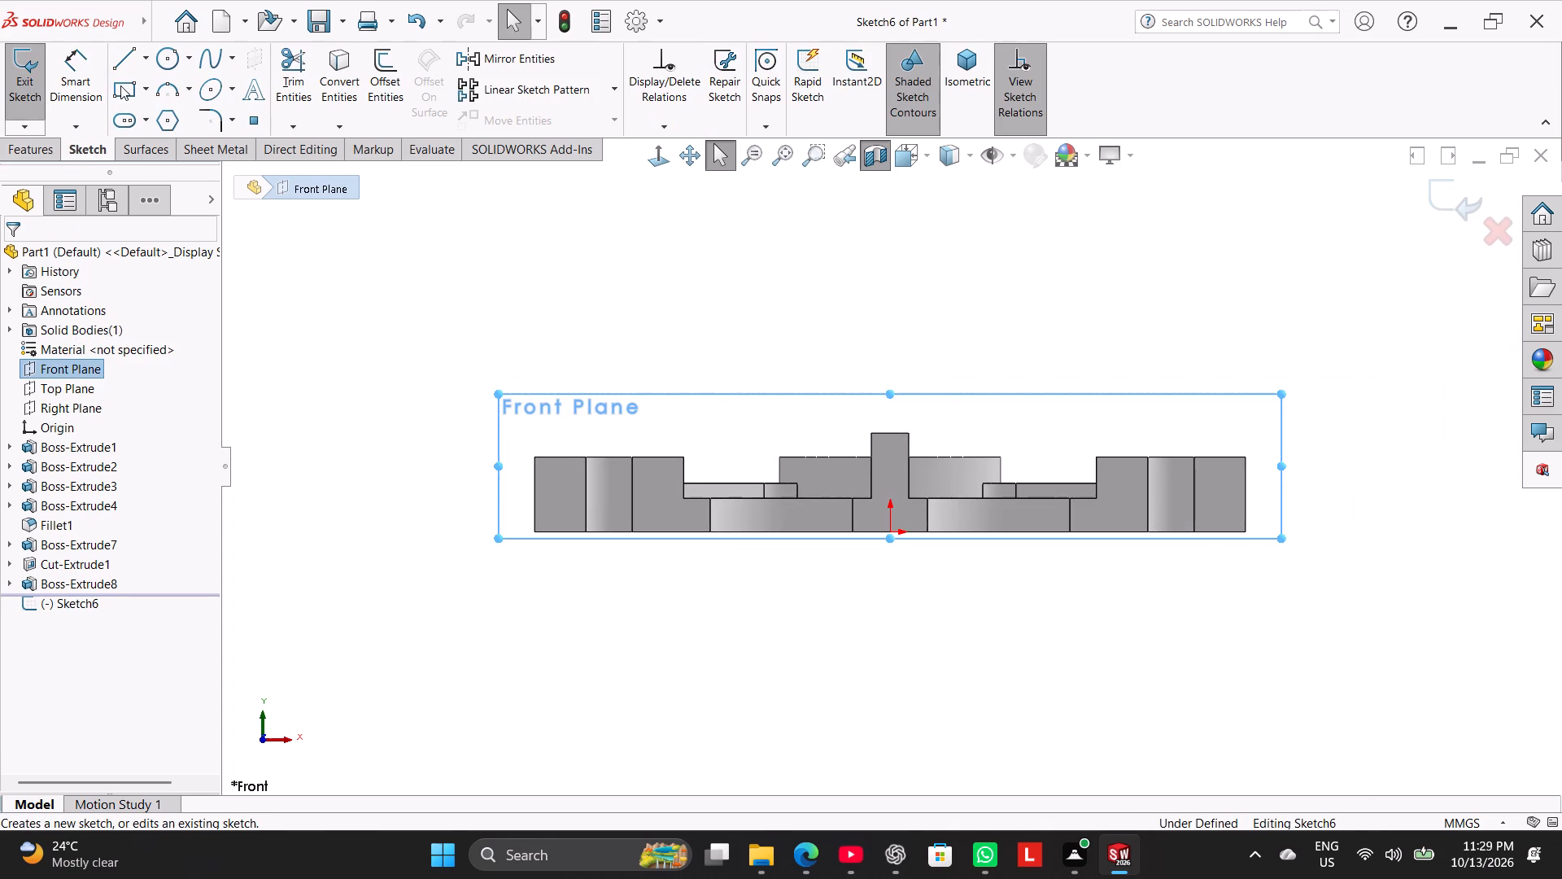
left_click(124, 85)
scroll(759, 453, "down", 3)
left_click(666, 588)
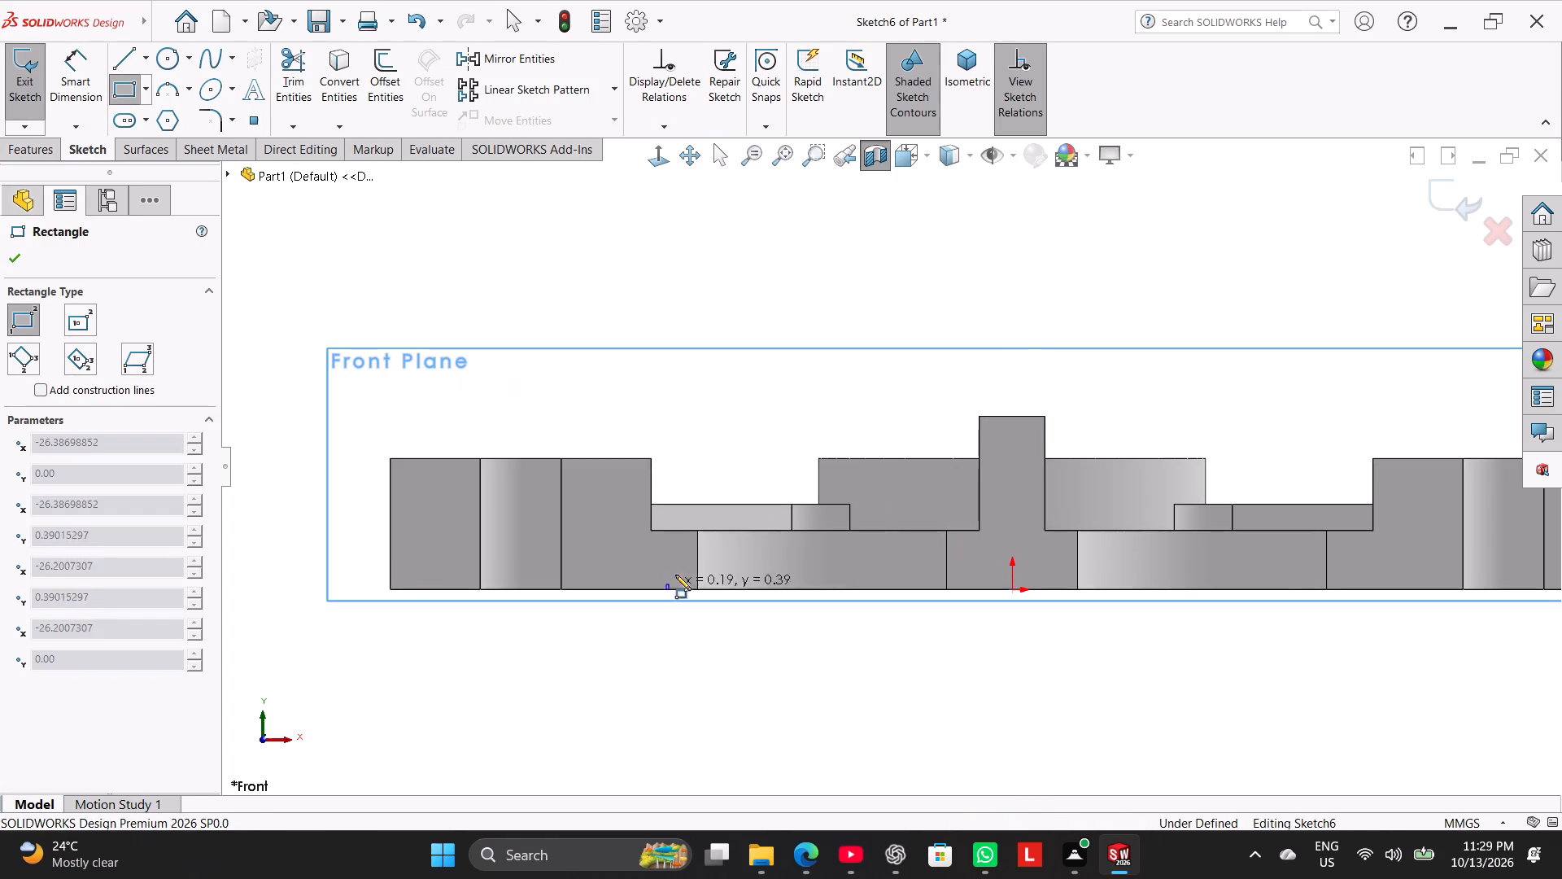
left_click(968, 566)
right_click(859, 435)
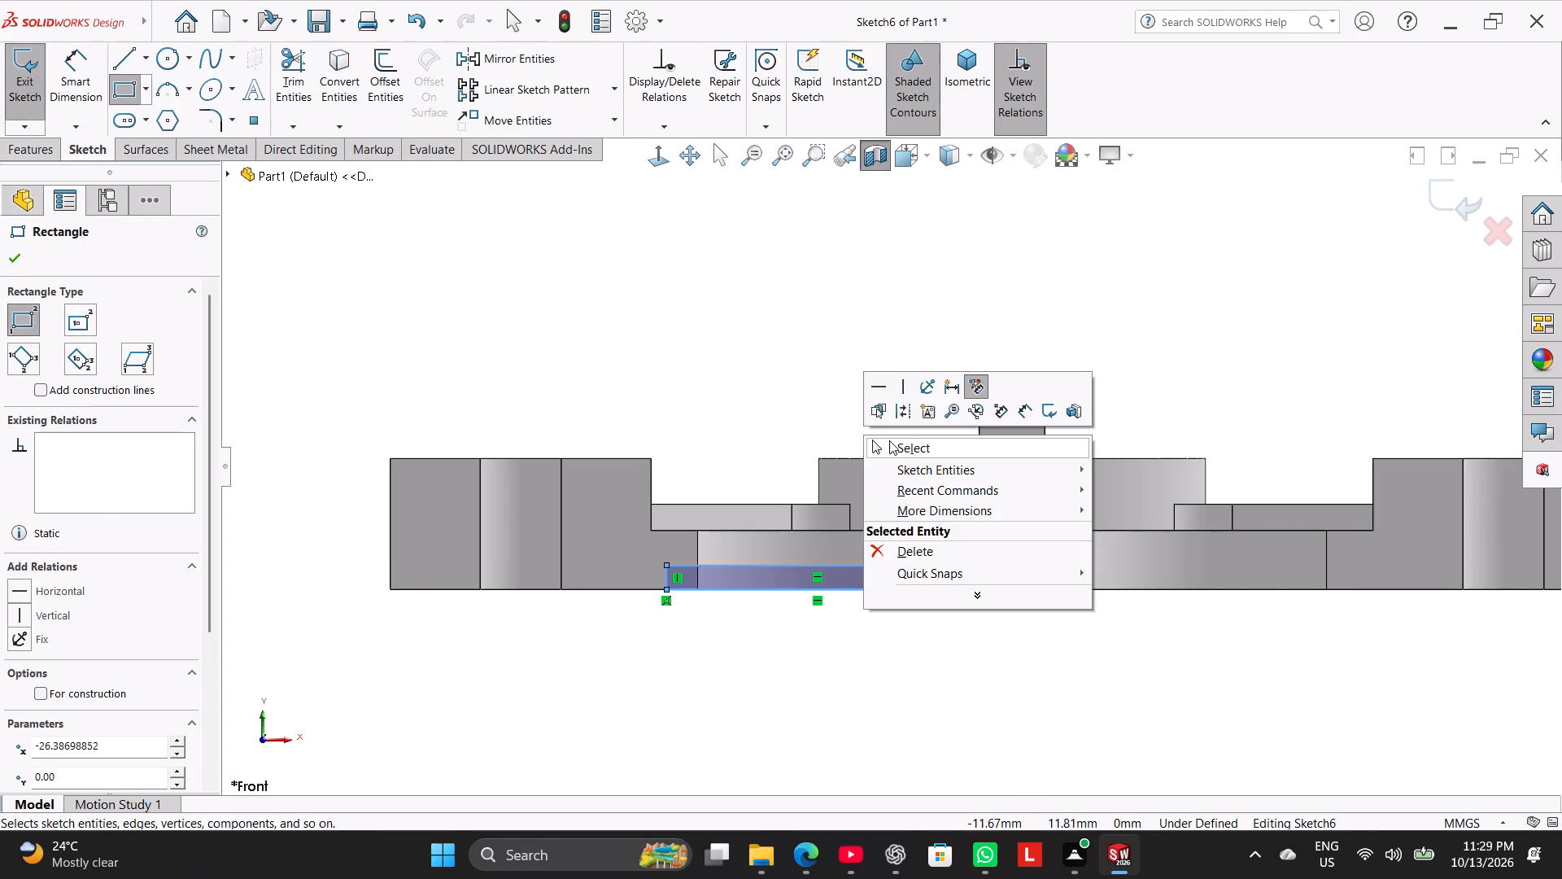
left_click(905, 447)
Turn off the section view and examine the whole part and the sketched rectangle's location from above, below and the side.
middle_click_drag(866, 388, 885, 445)
scroll(856, 556, "up", 1)
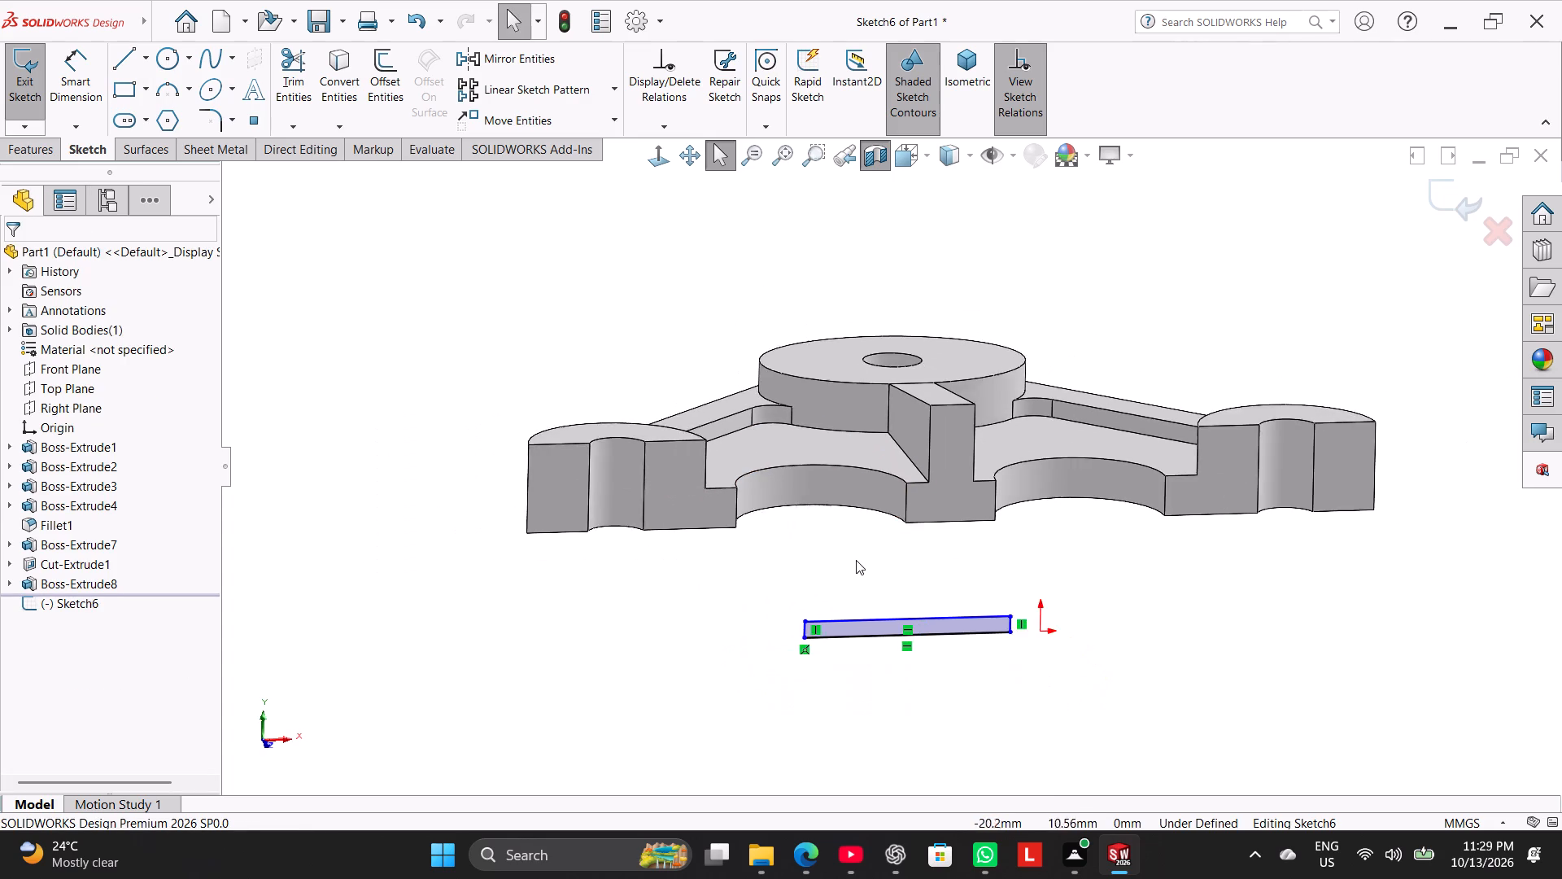
scroll(856, 560, "up", 2)
middle_click_drag(849, 555, 888, 602)
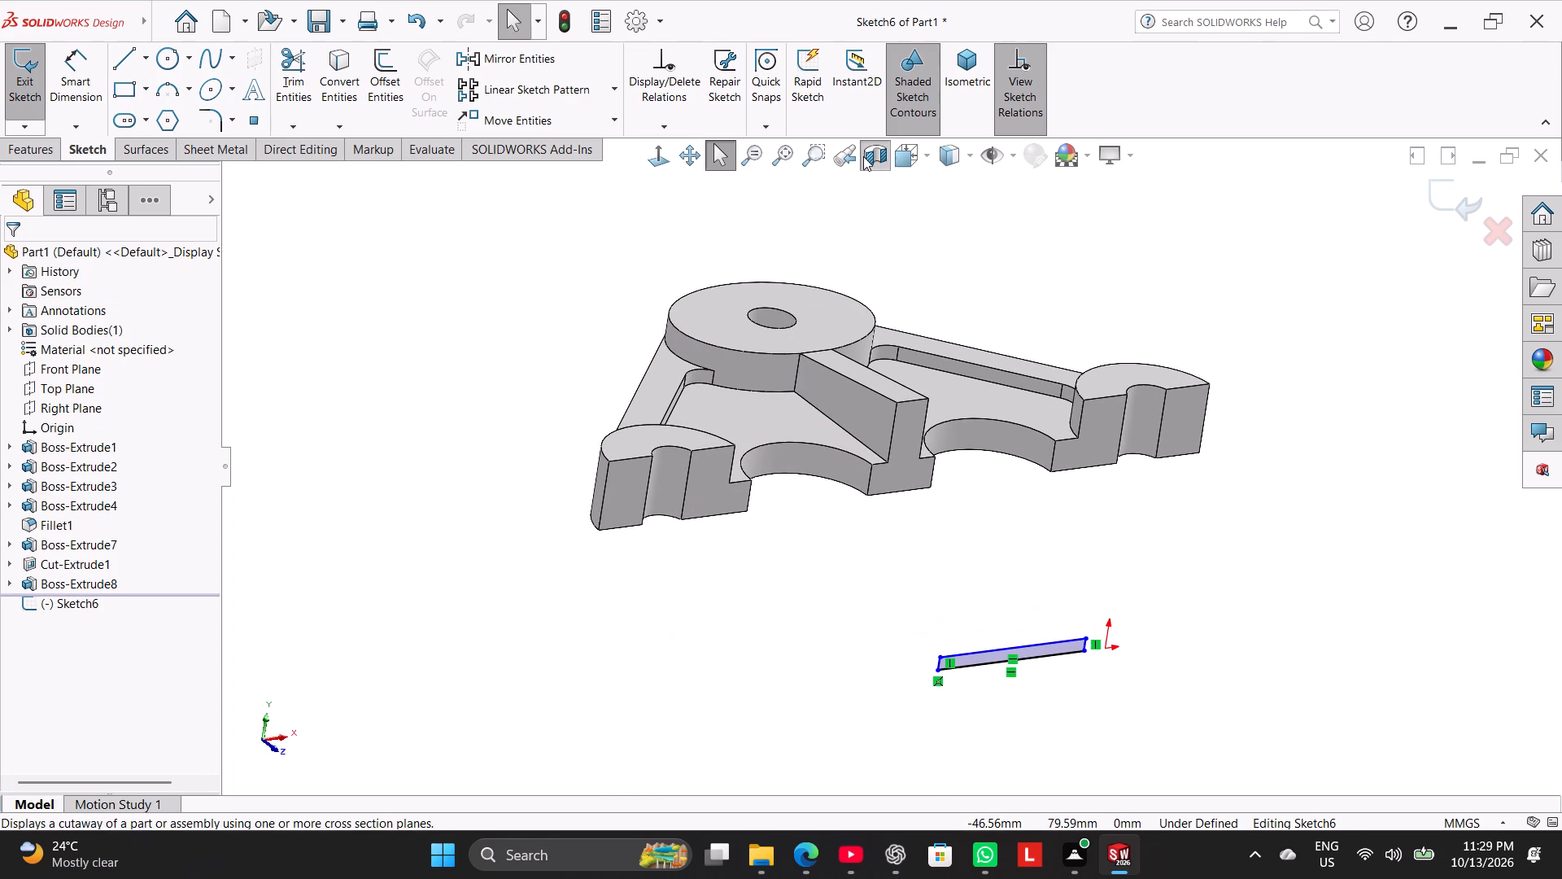
left_click(863, 156)
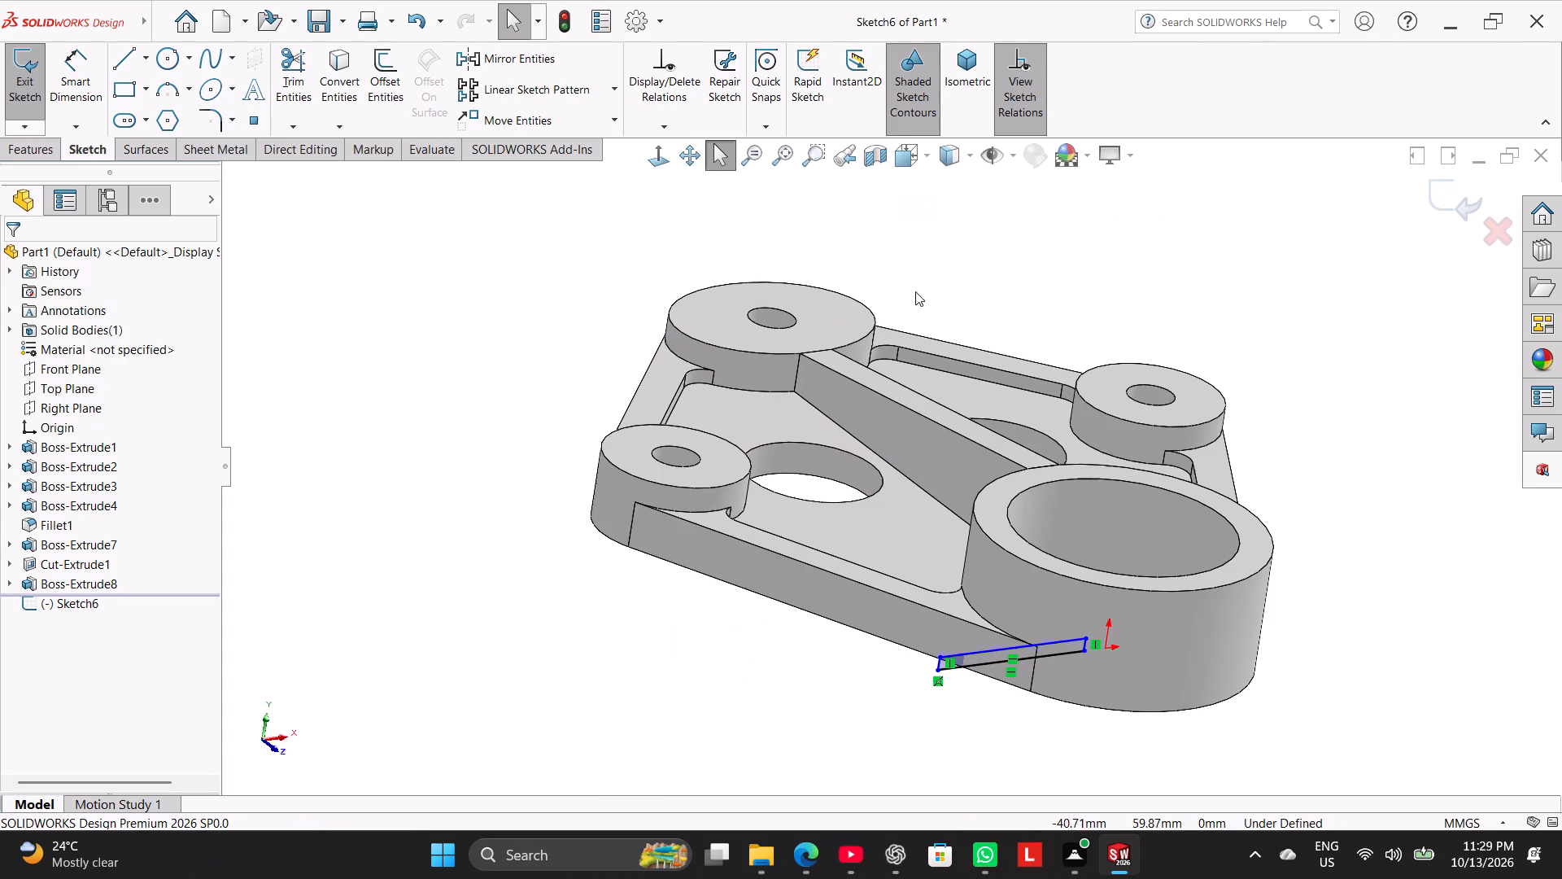
middle_click_drag(784, 654, 805, 746)
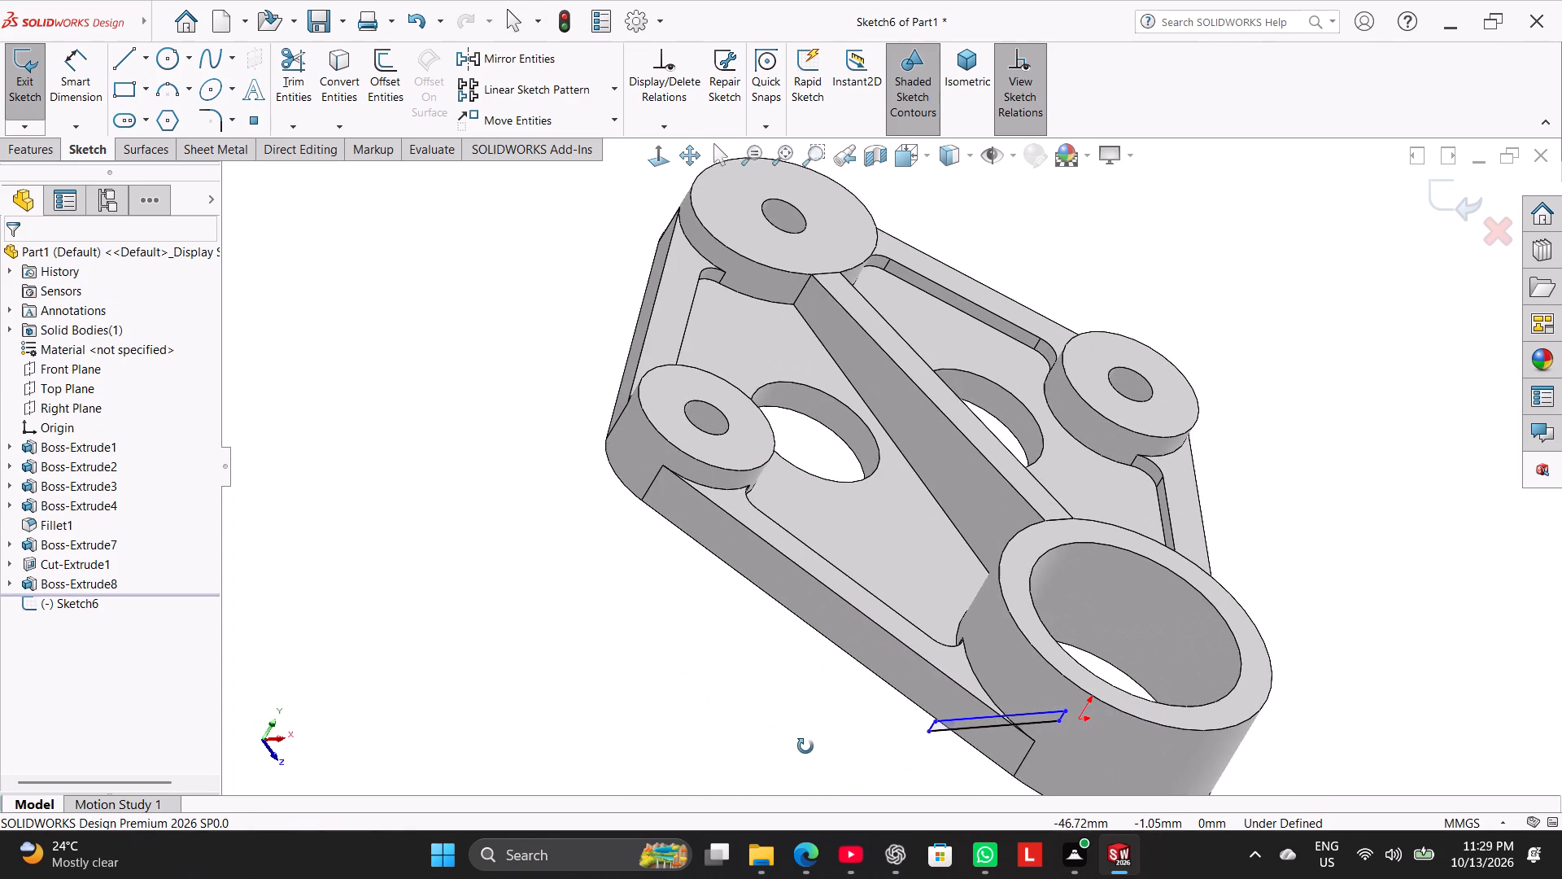
middle_click_drag(805, 746, 722, 642)
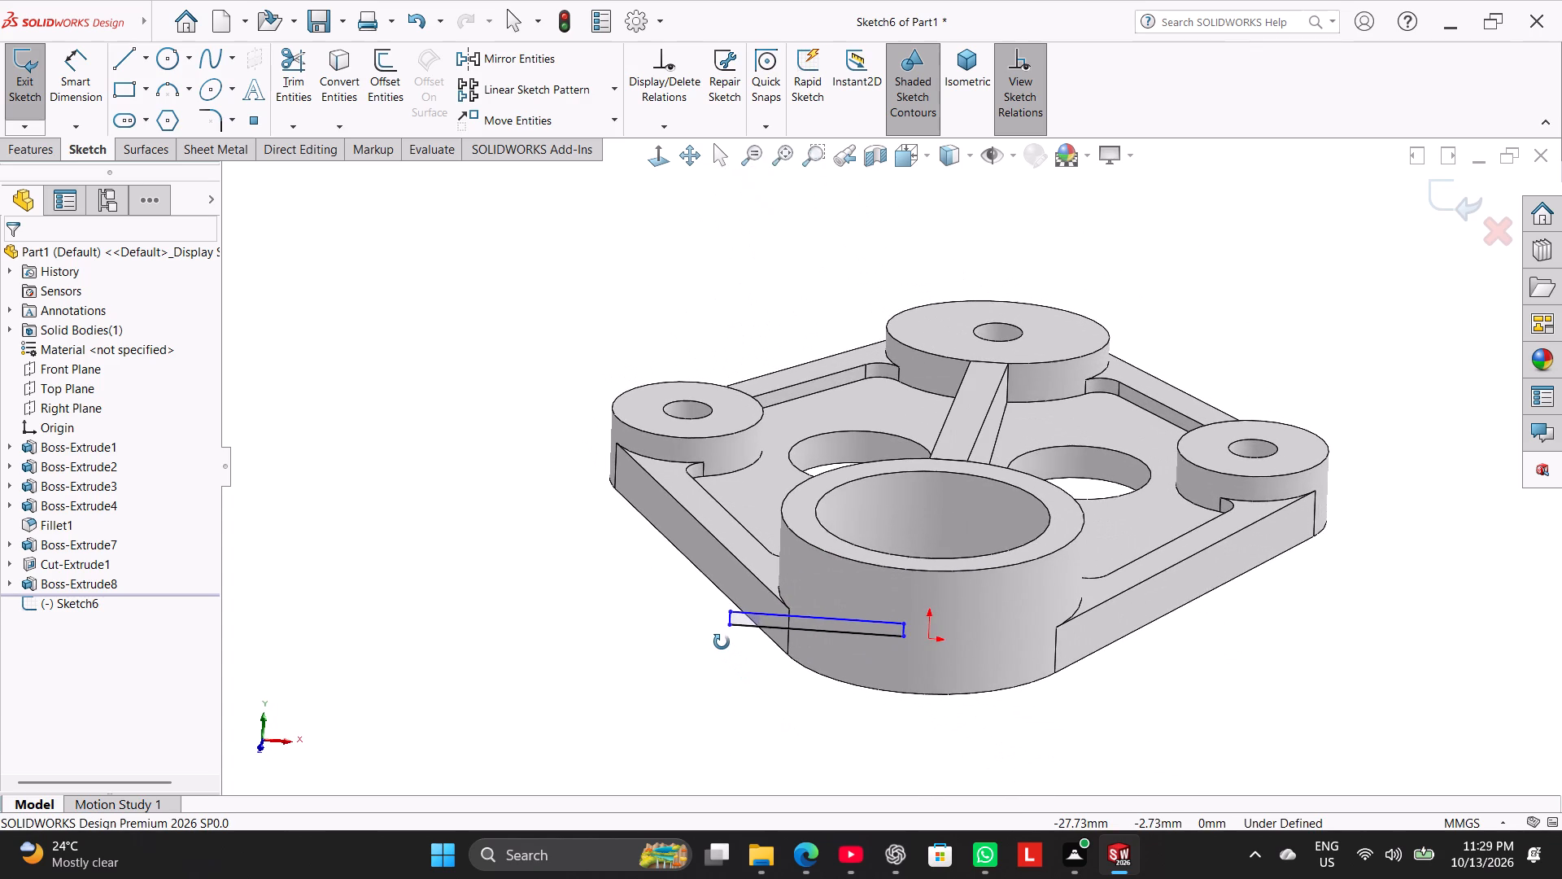
middle_click_drag(722, 642, 730, 723)
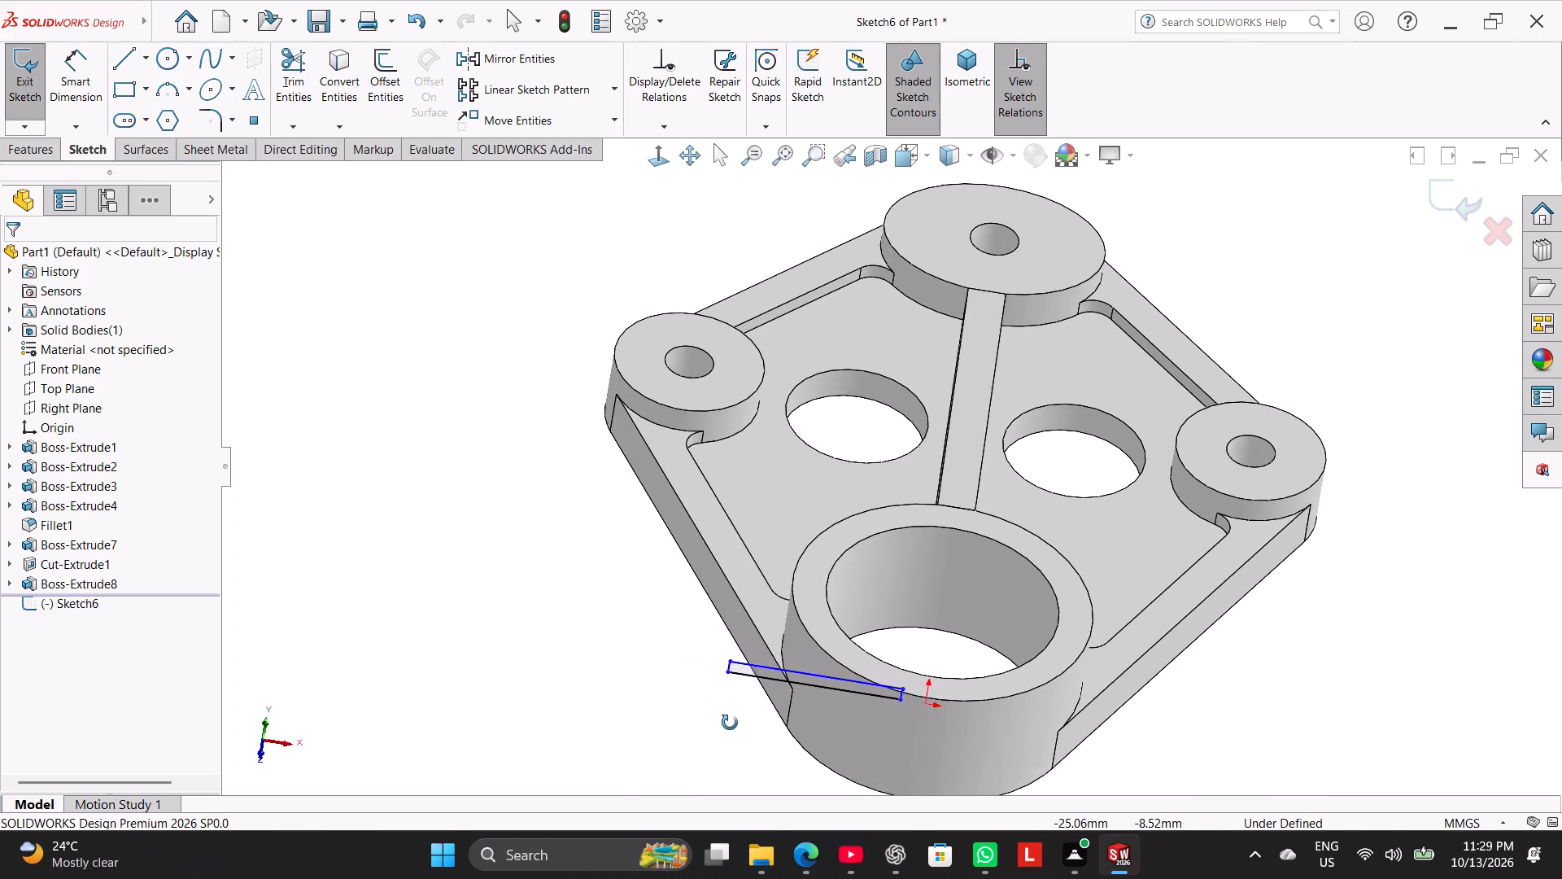
middle_click_drag(730, 723, 753, 510)
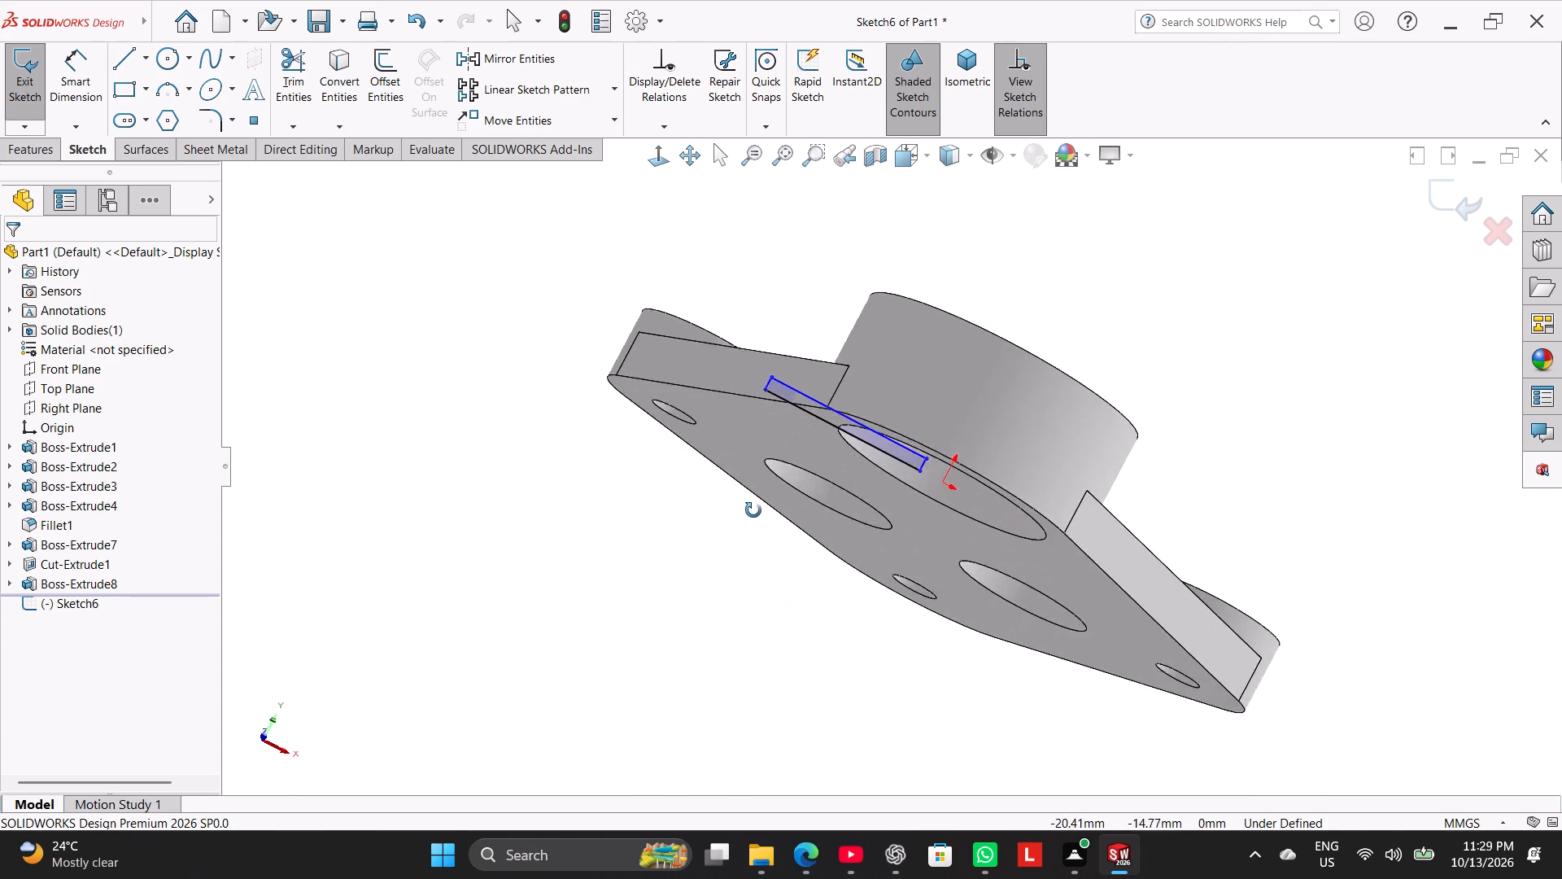
middle_click_drag(753, 510, 757, 436)
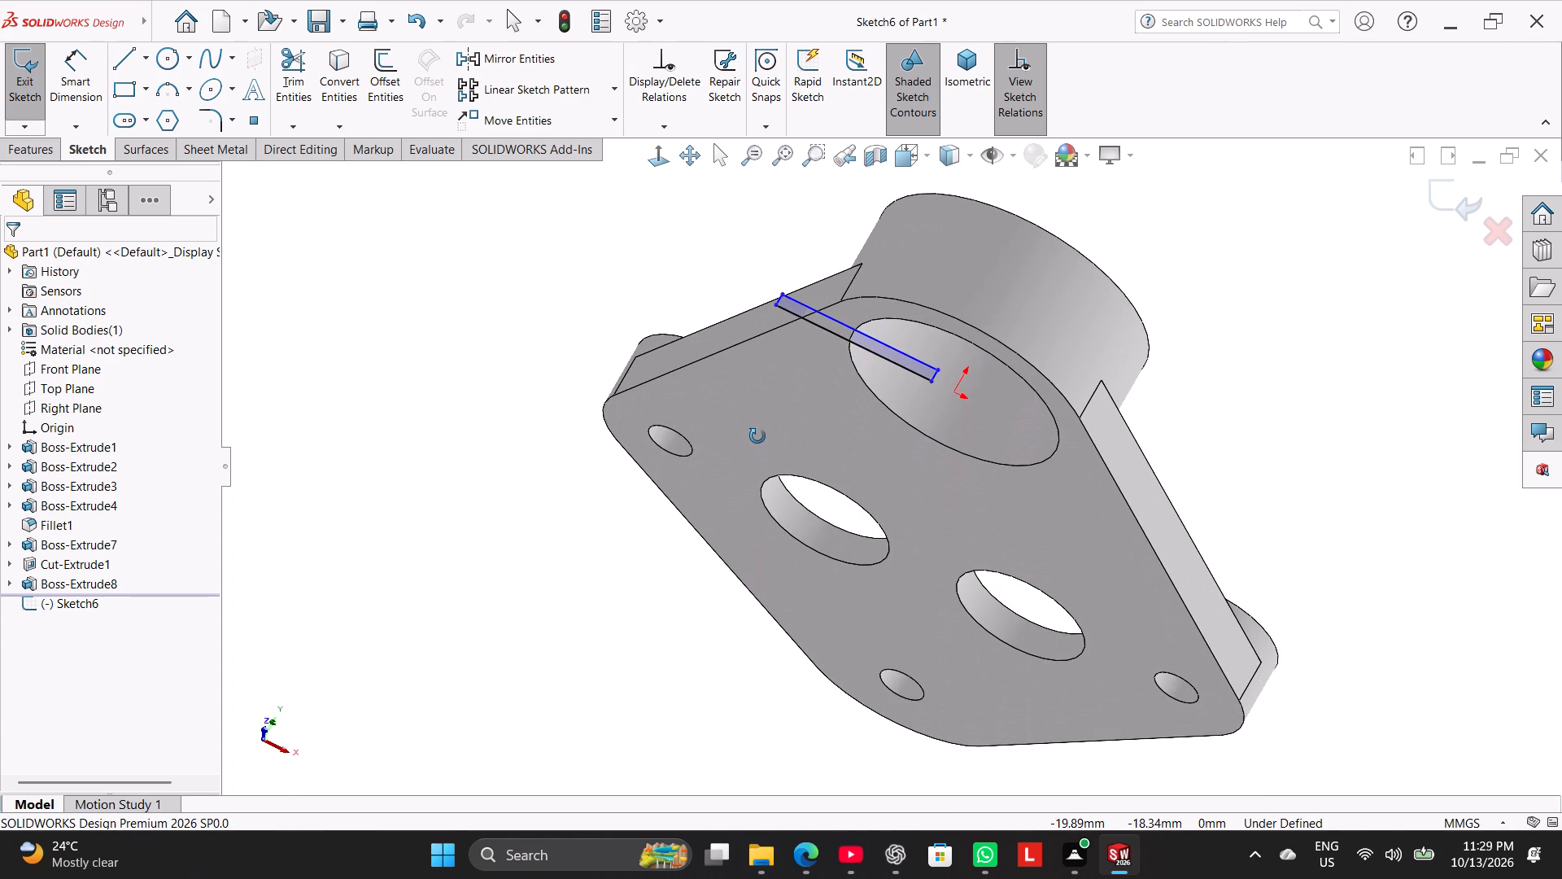
middle_click_drag(757, 436, 768, 383)
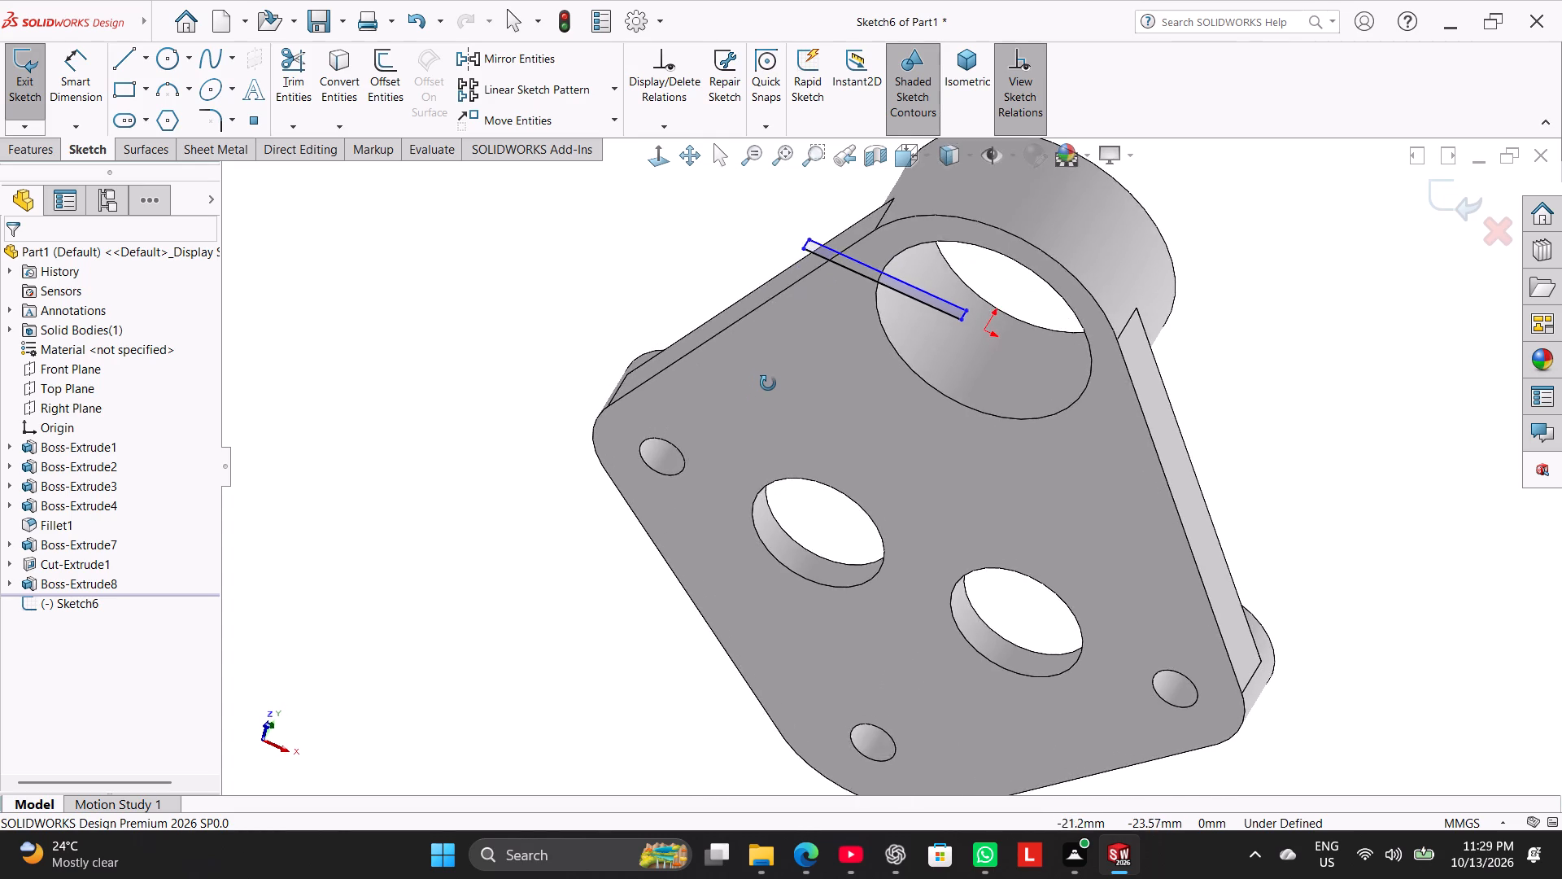
middle_click_drag(768, 383, 707, 682)
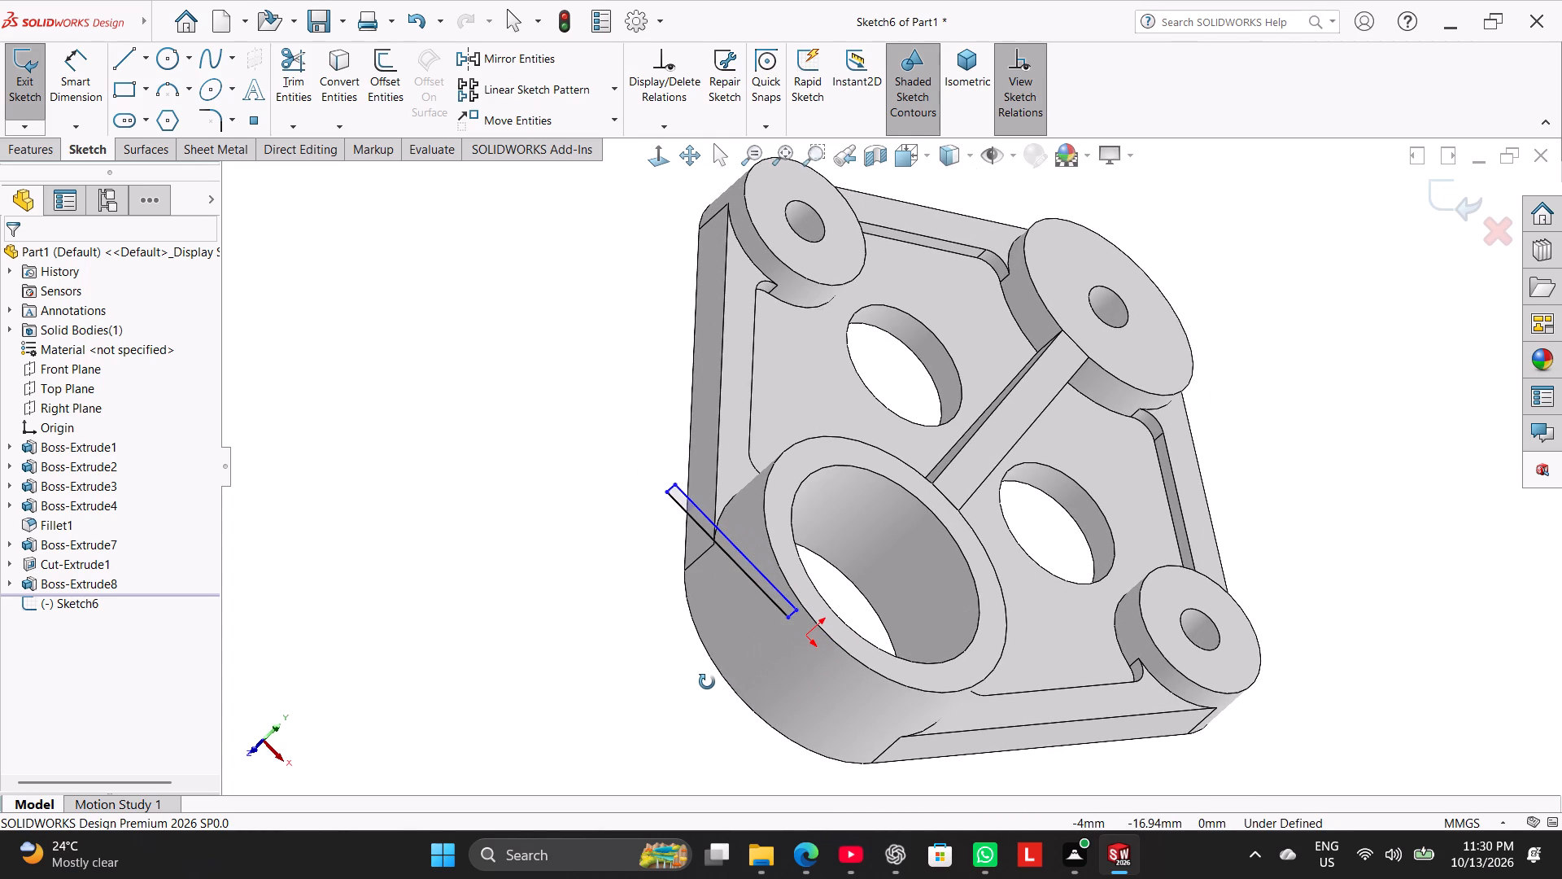
middle_click_drag(707, 682, 707, 684)
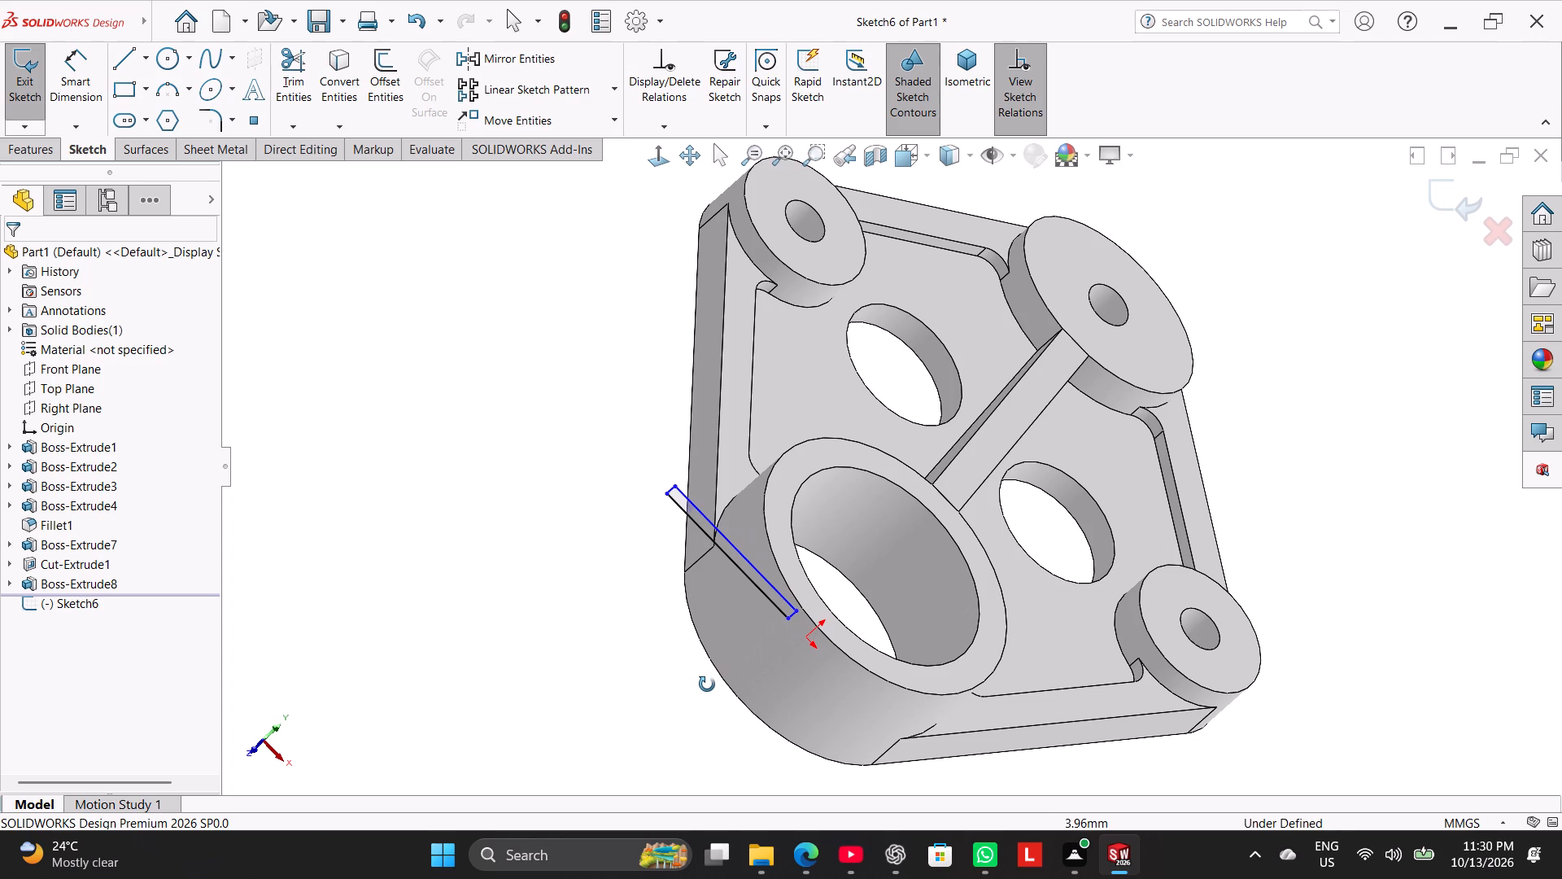
middle_click_drag(707, 684, 601, 558)
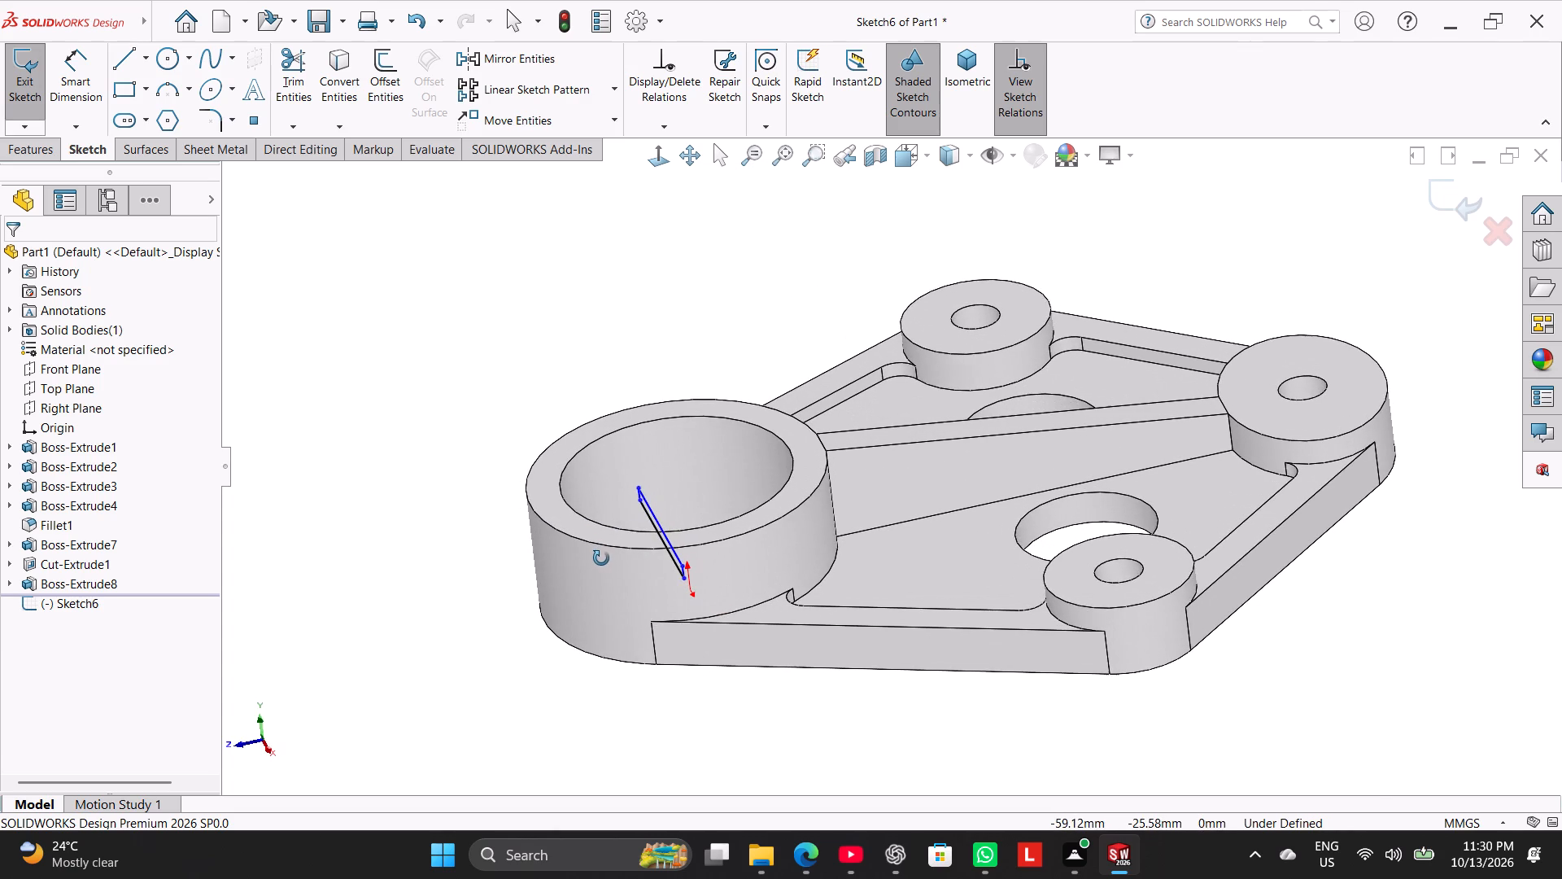
middle_click_drag(601, 558, 608, 575)
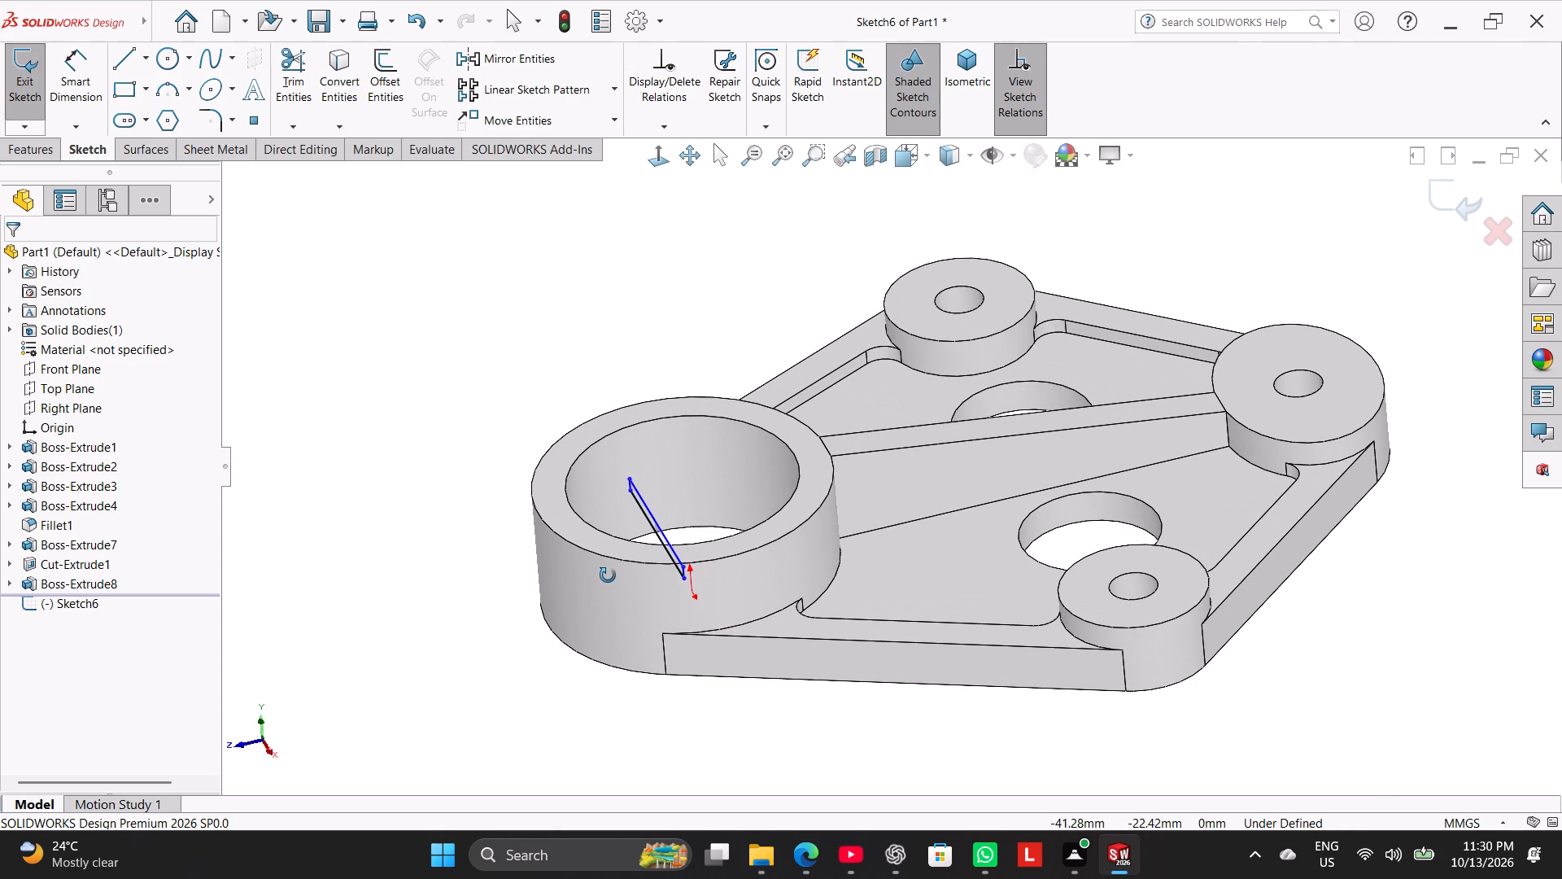
middle_click_drag(608, 575, 571, 384)
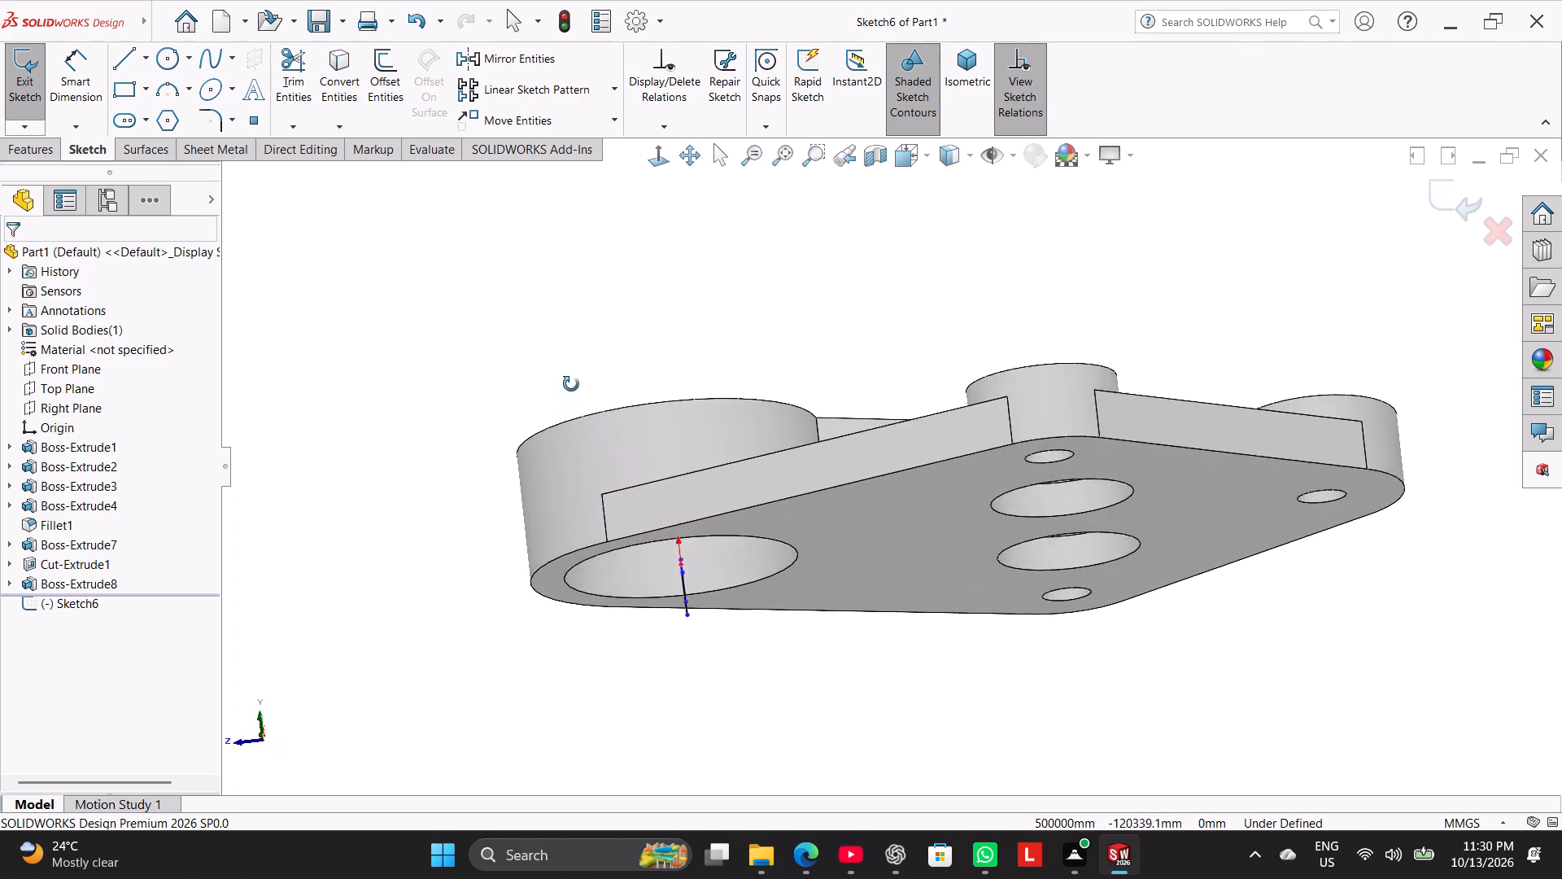
middle_click_drag(571, 384, 679, 672)
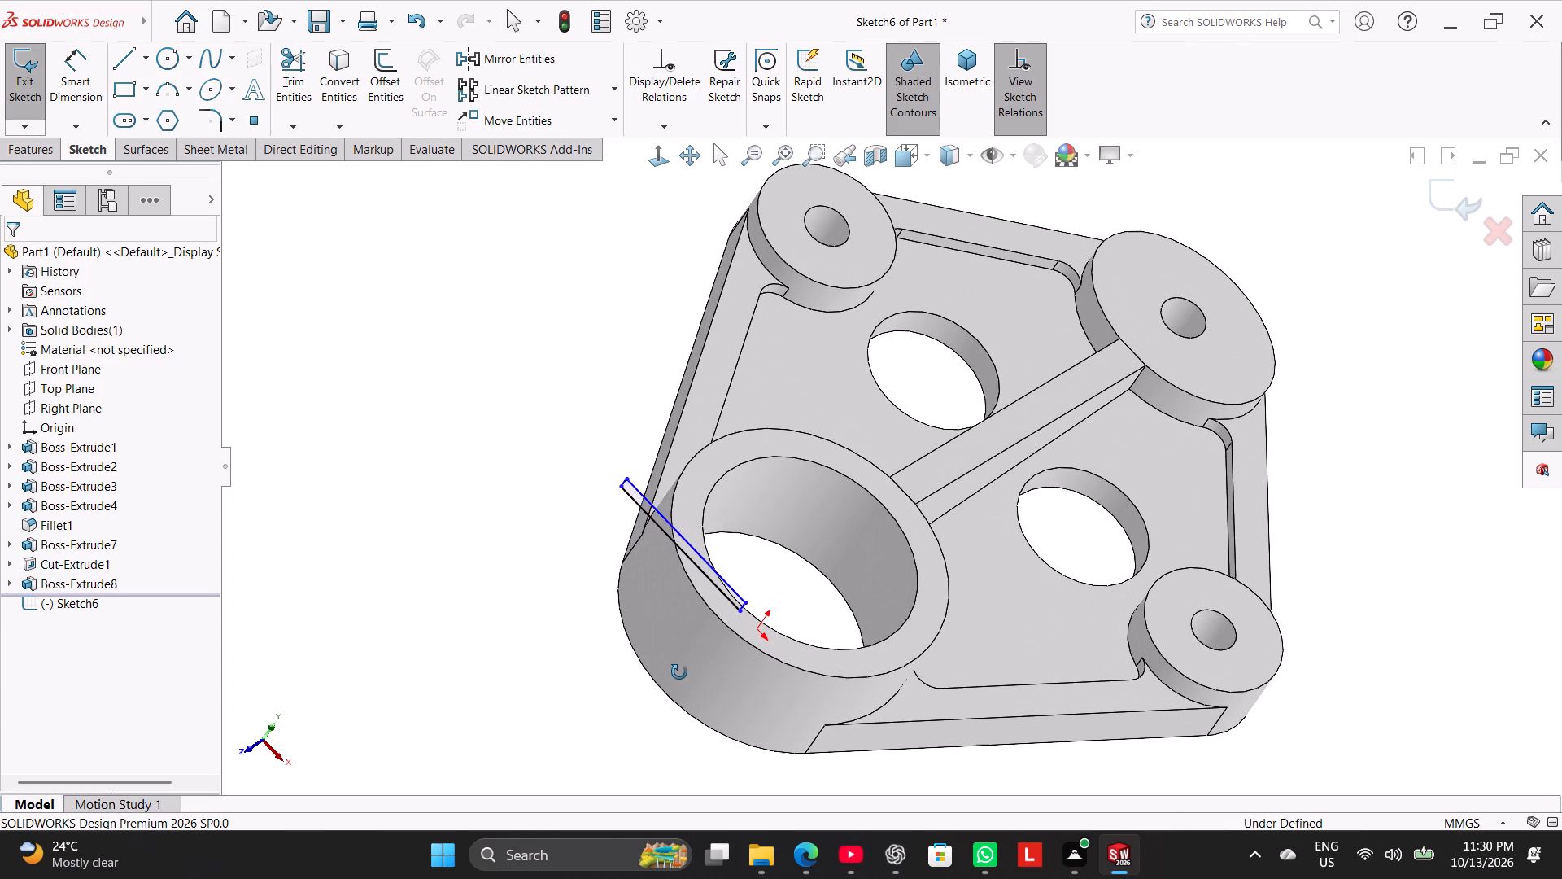
middle_click_drag(679, 672, 680, 673)
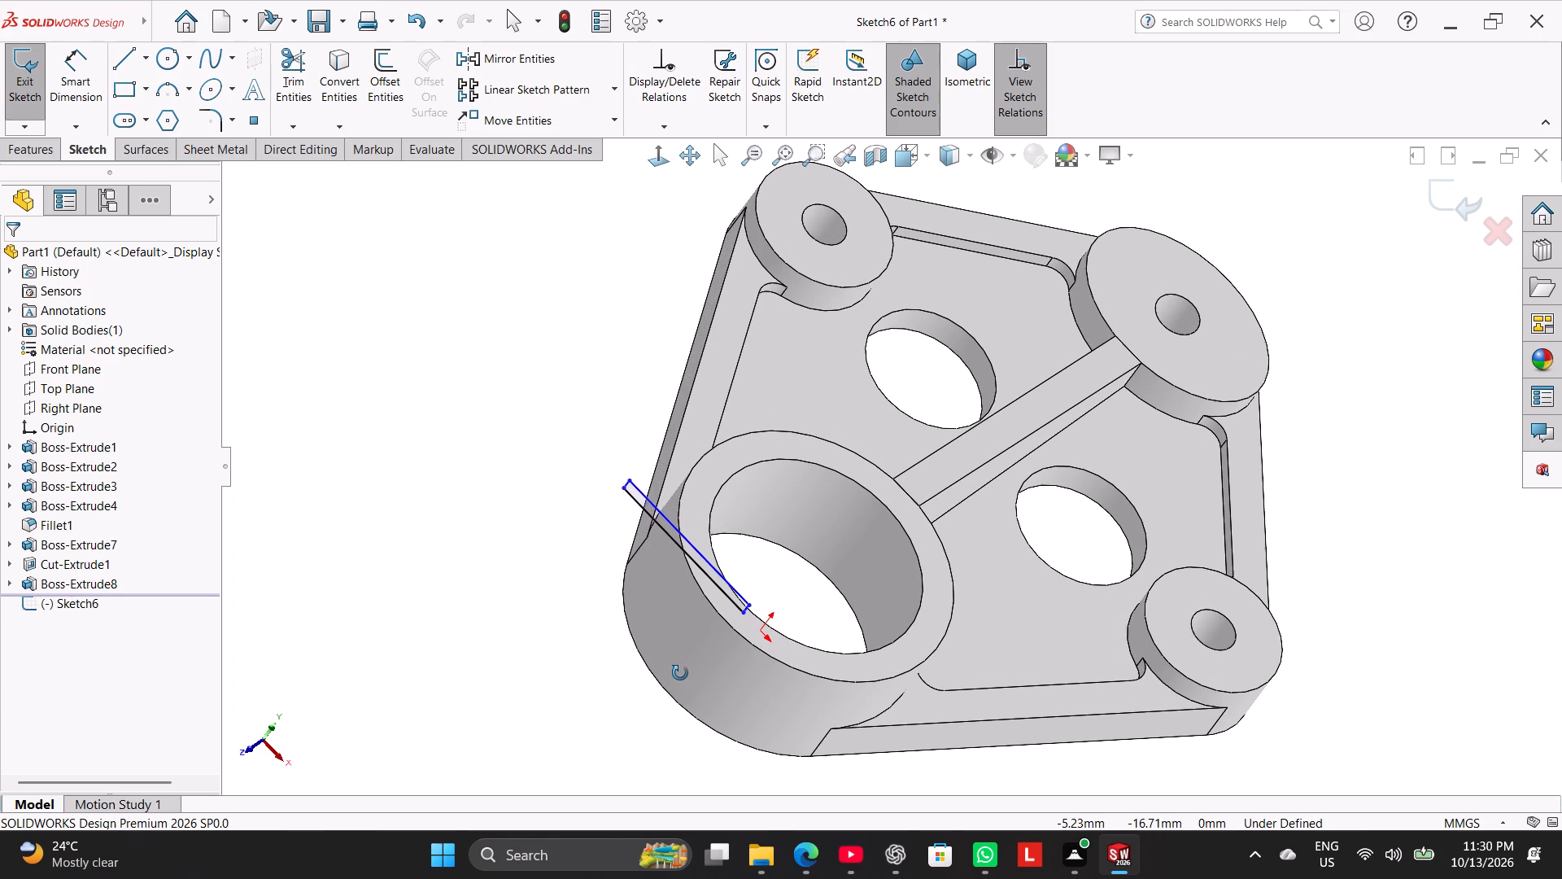
middle_click_drag(680, 673, 682, 675)
middle_click_drag(682, 675, 683, 678)
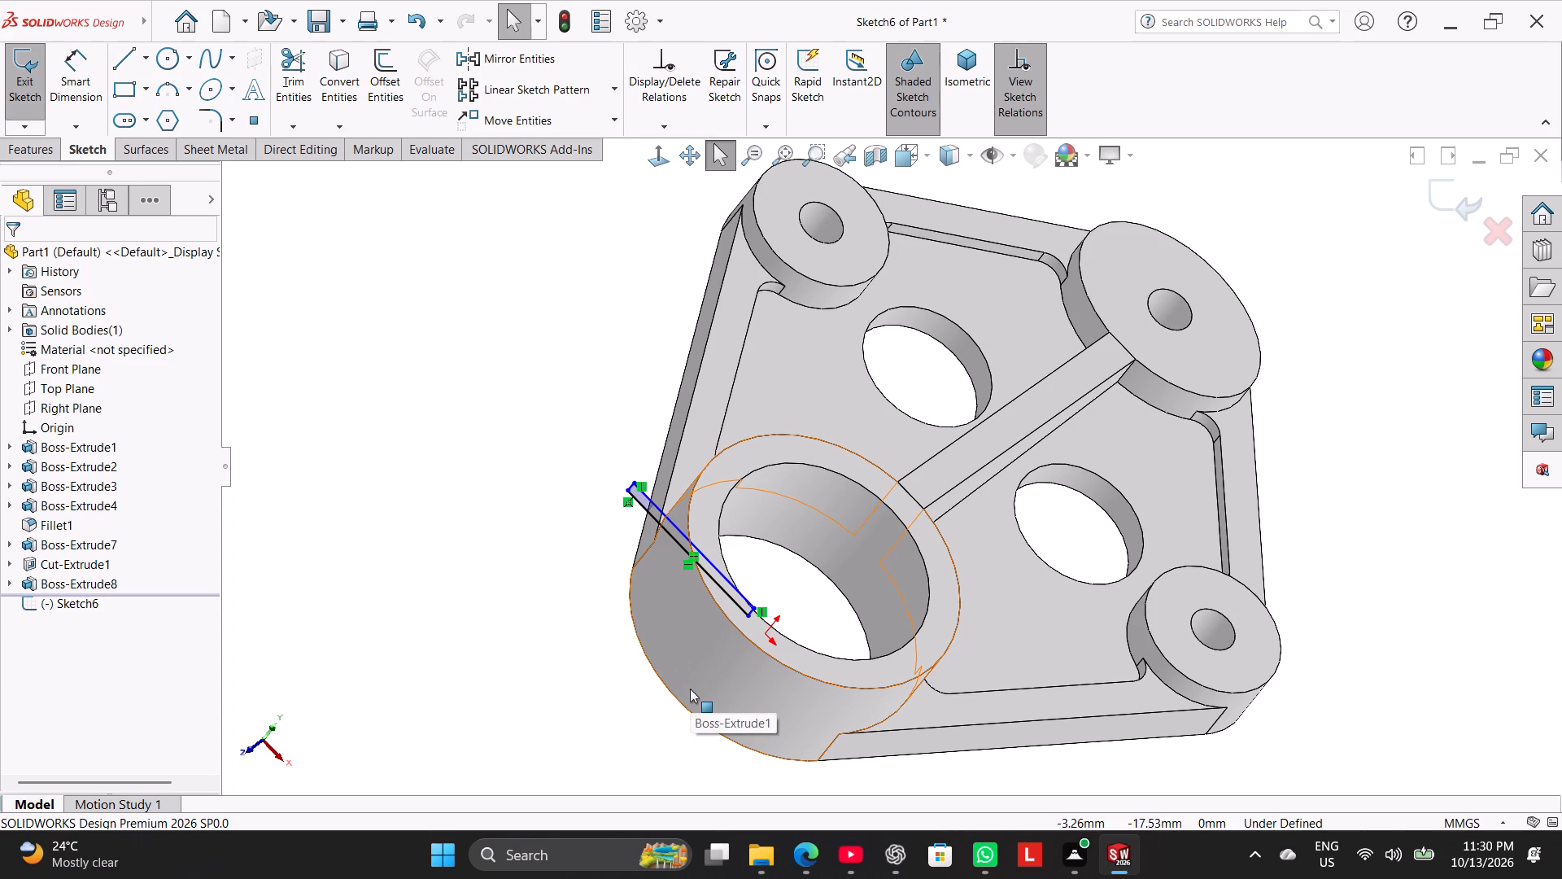
scroll(669, 680, "up", 2)
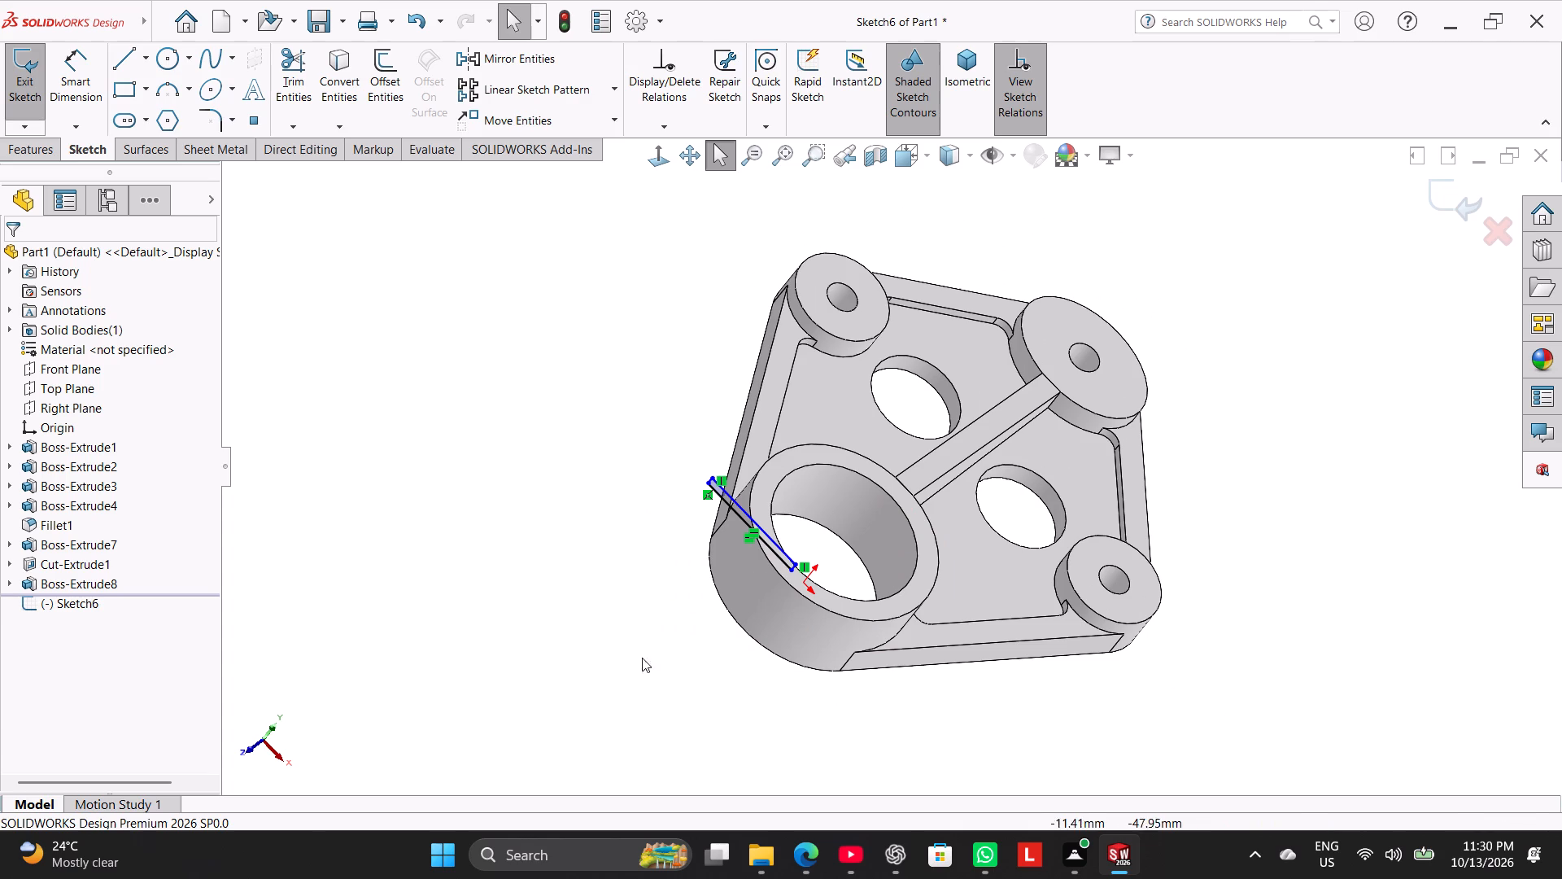
Reapply the zonal section view on the Front Plane with a -51 mm offset, viewed normal to the cut.
left_click(875, 160)
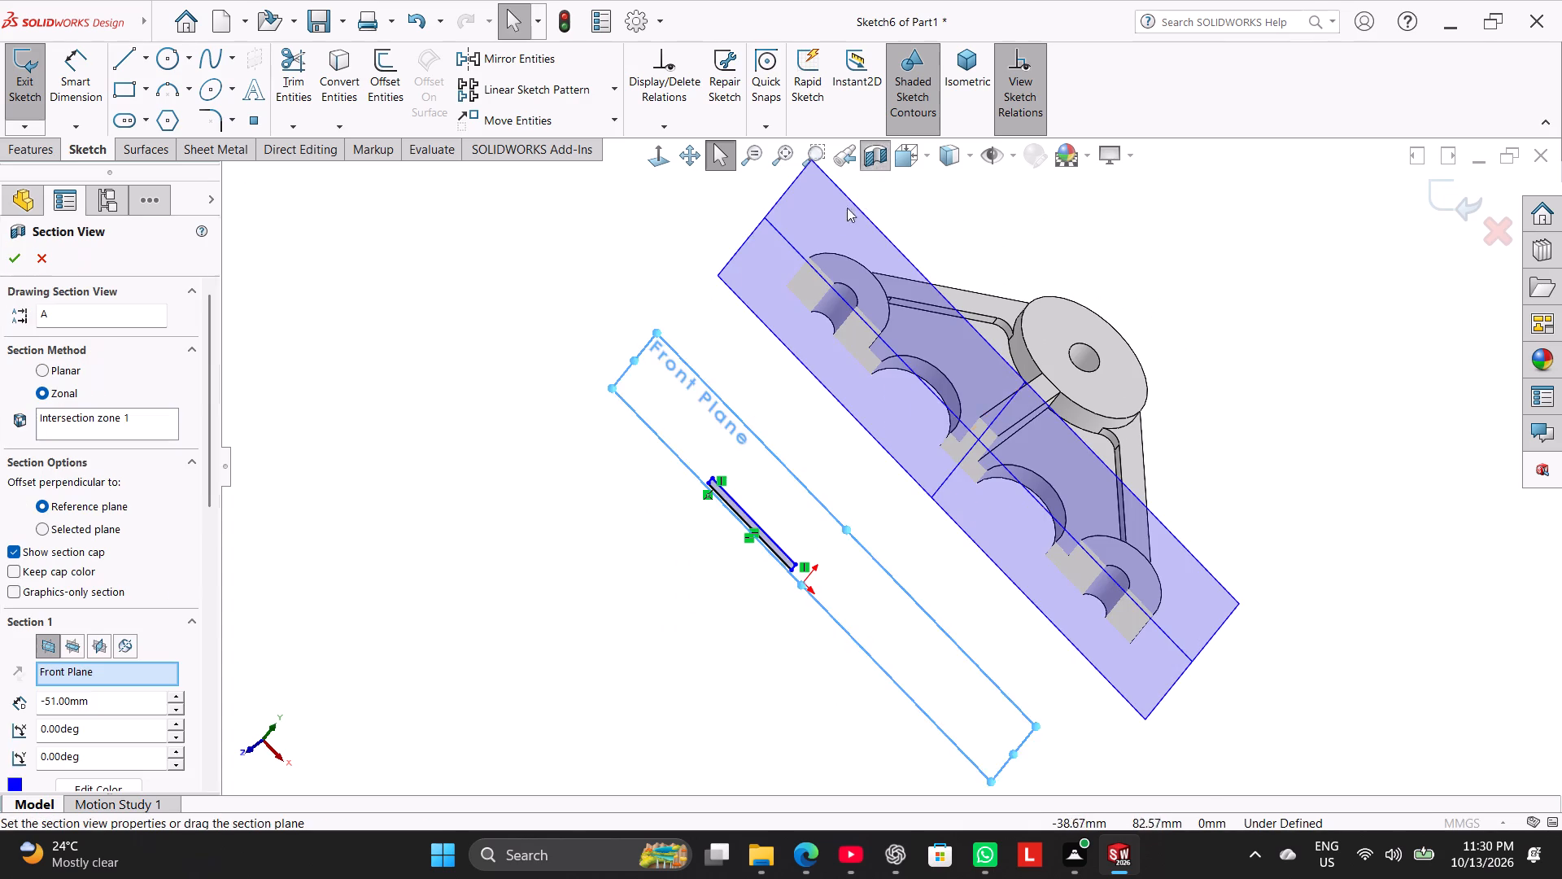
left_click(658, 165)
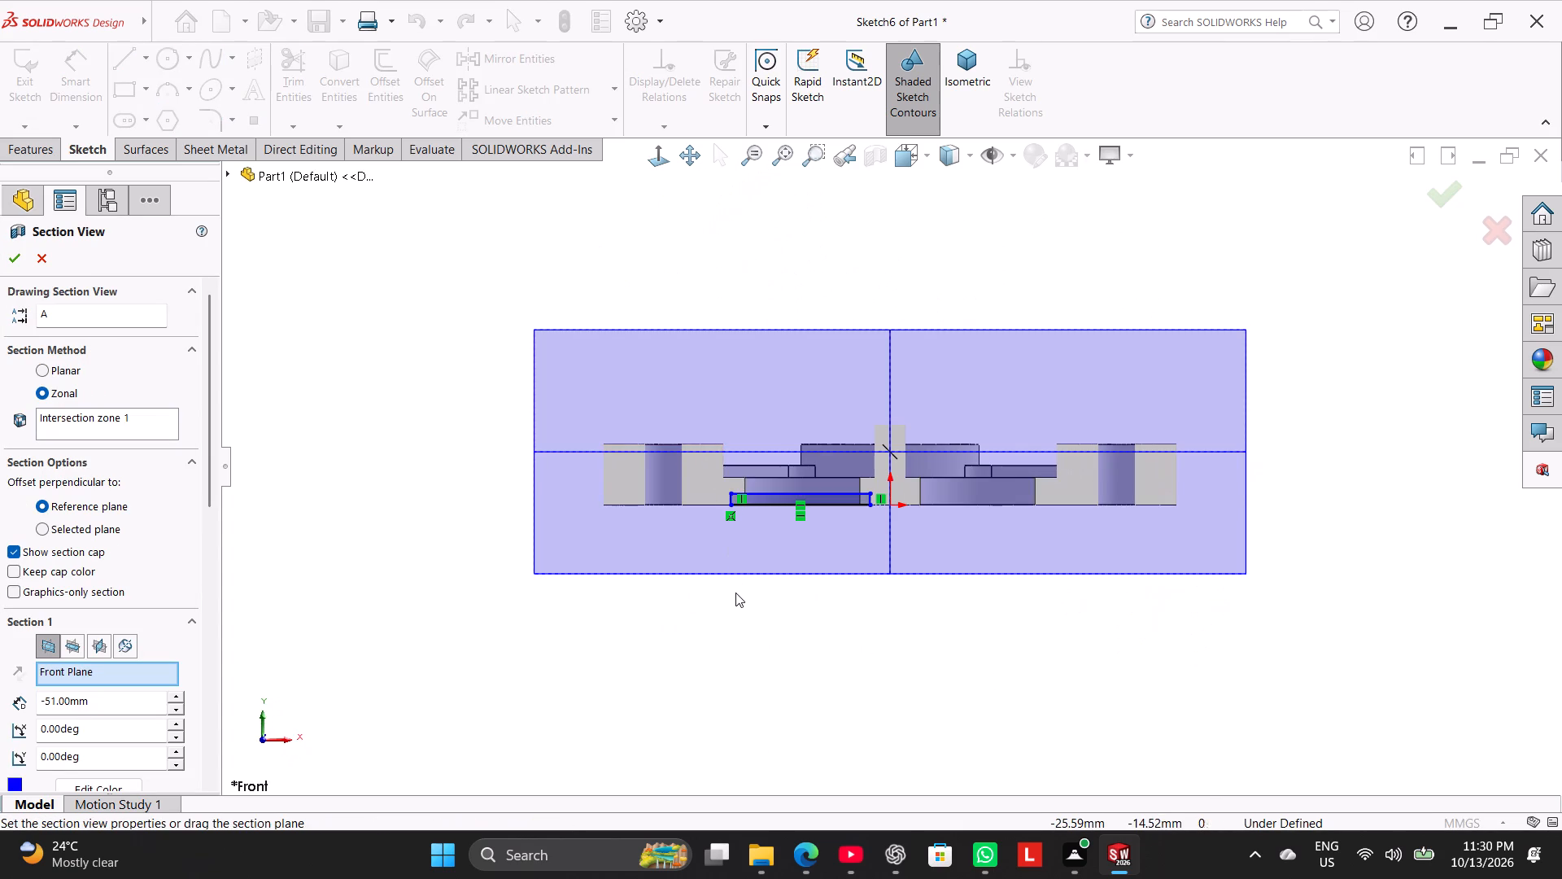
left_click(735, 593)
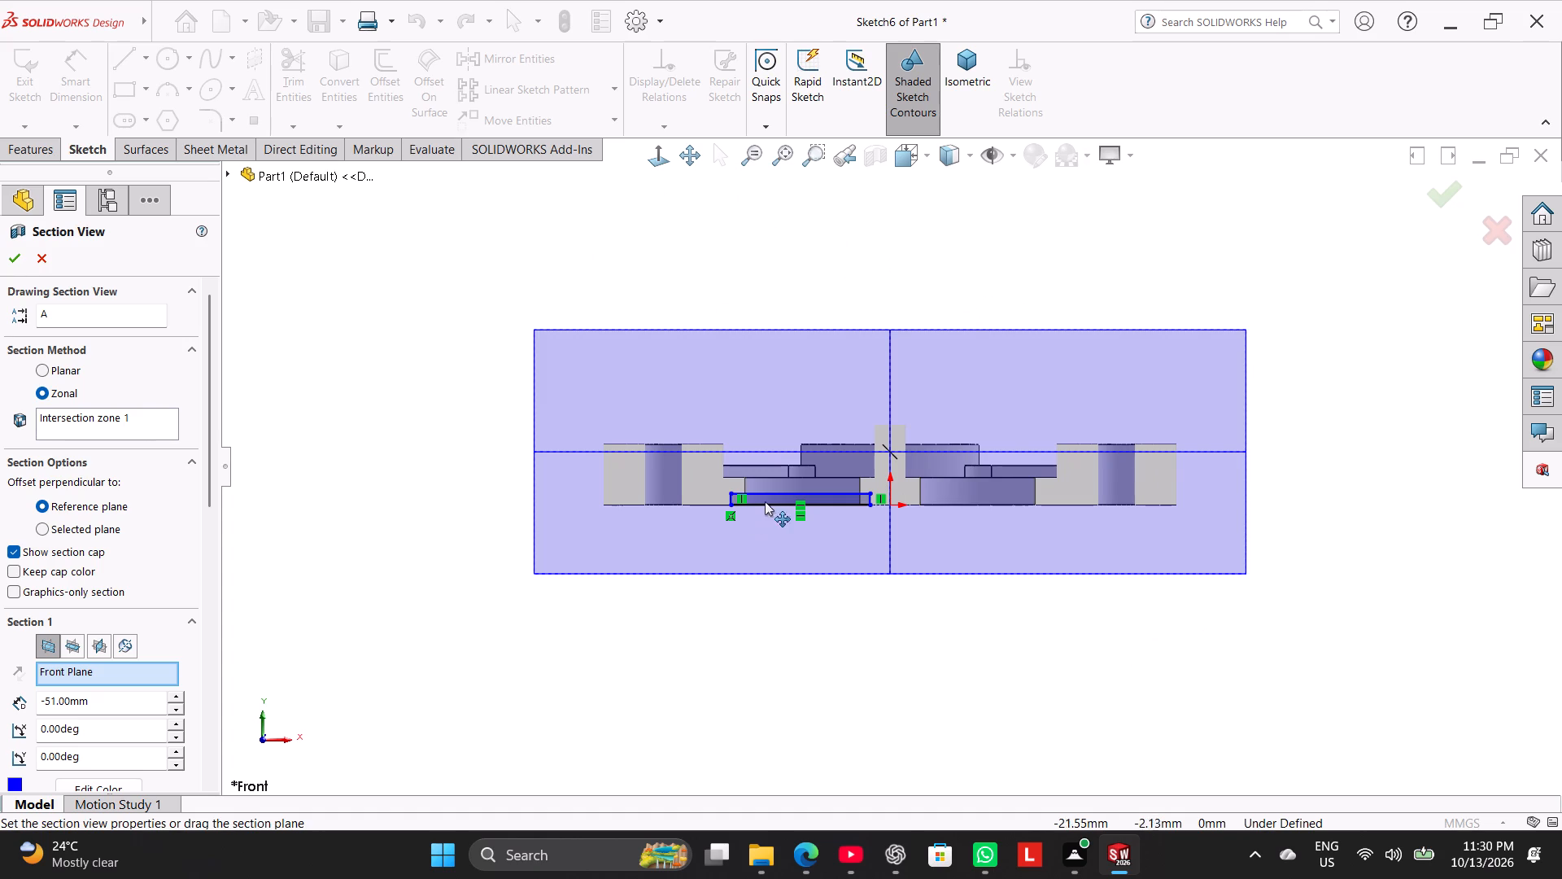
scroll(806, 365, "down", 2)
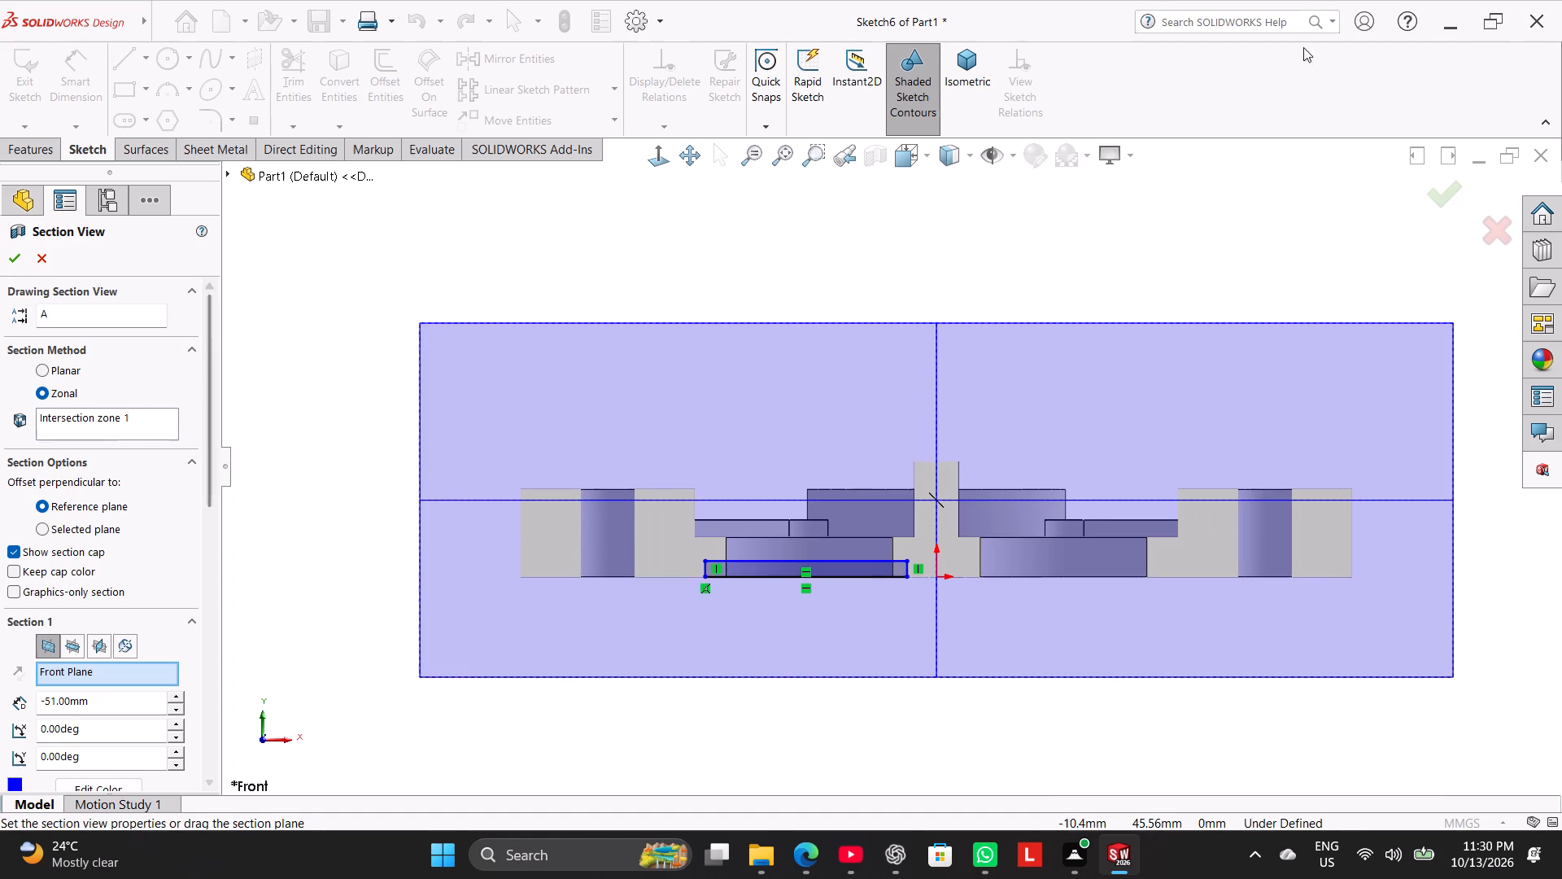
left_click(15, 265)
left_click(469, 338)
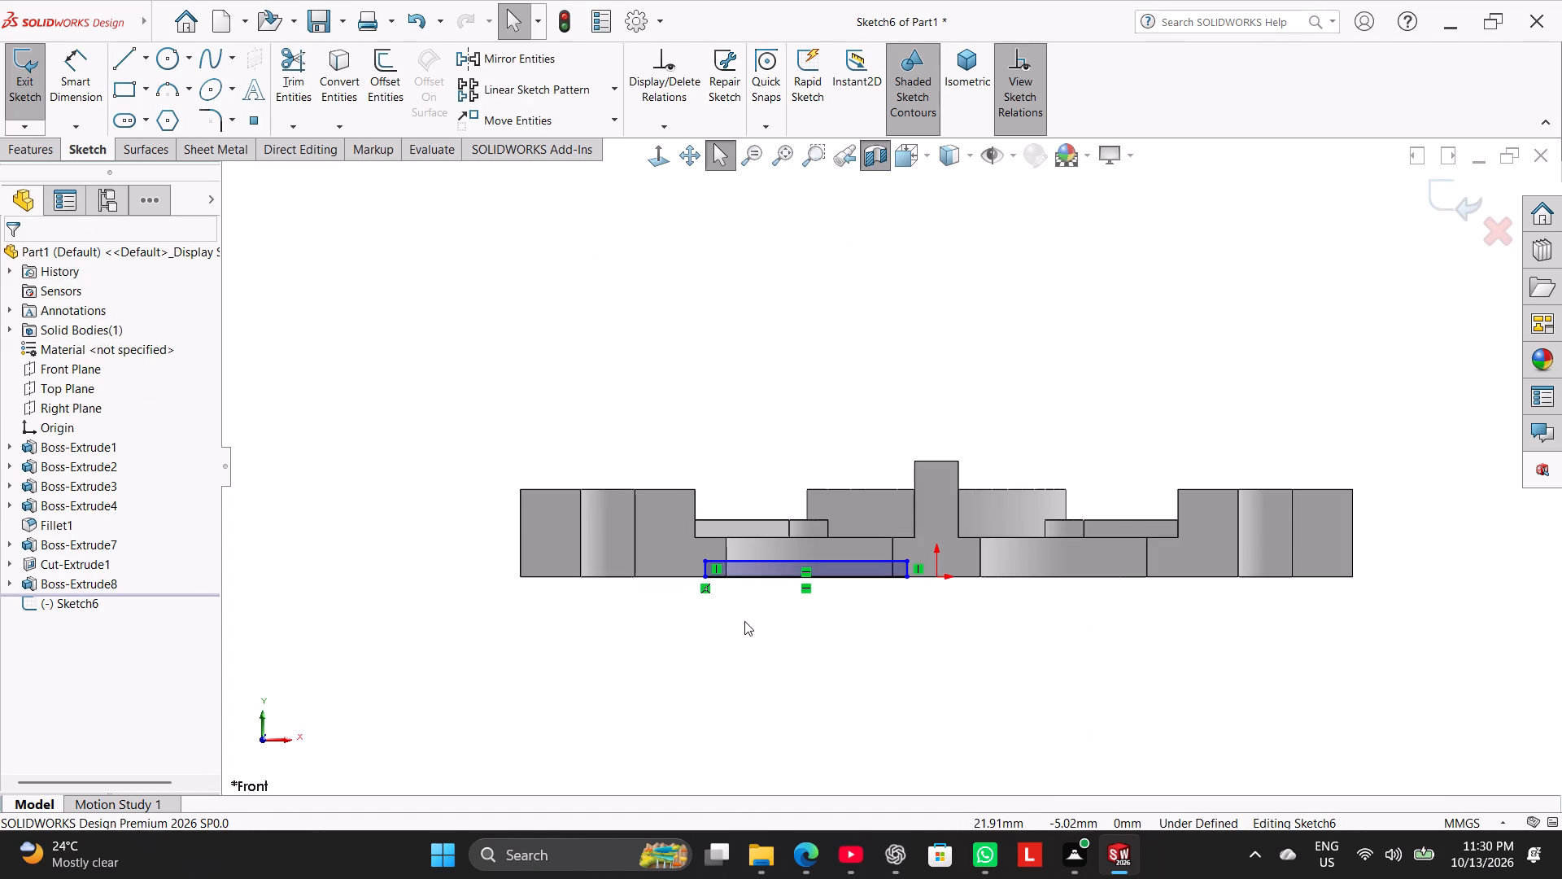
Dimension the rectangle's bottom edge to 23 mm.
left_click(75, 91)
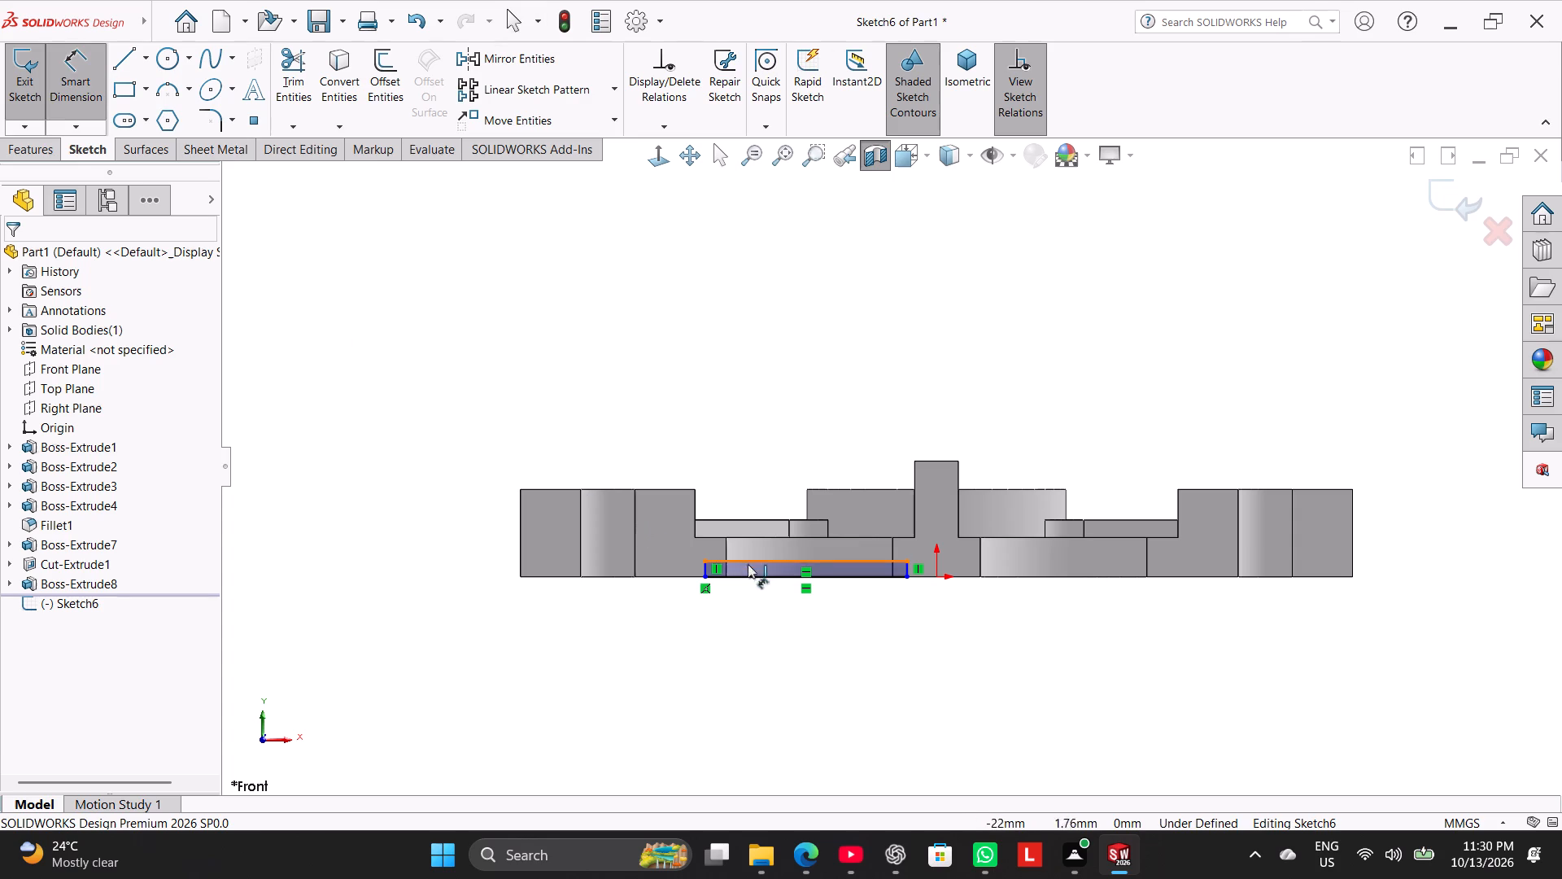
left_click(818, 578)
left_click(795, 632)
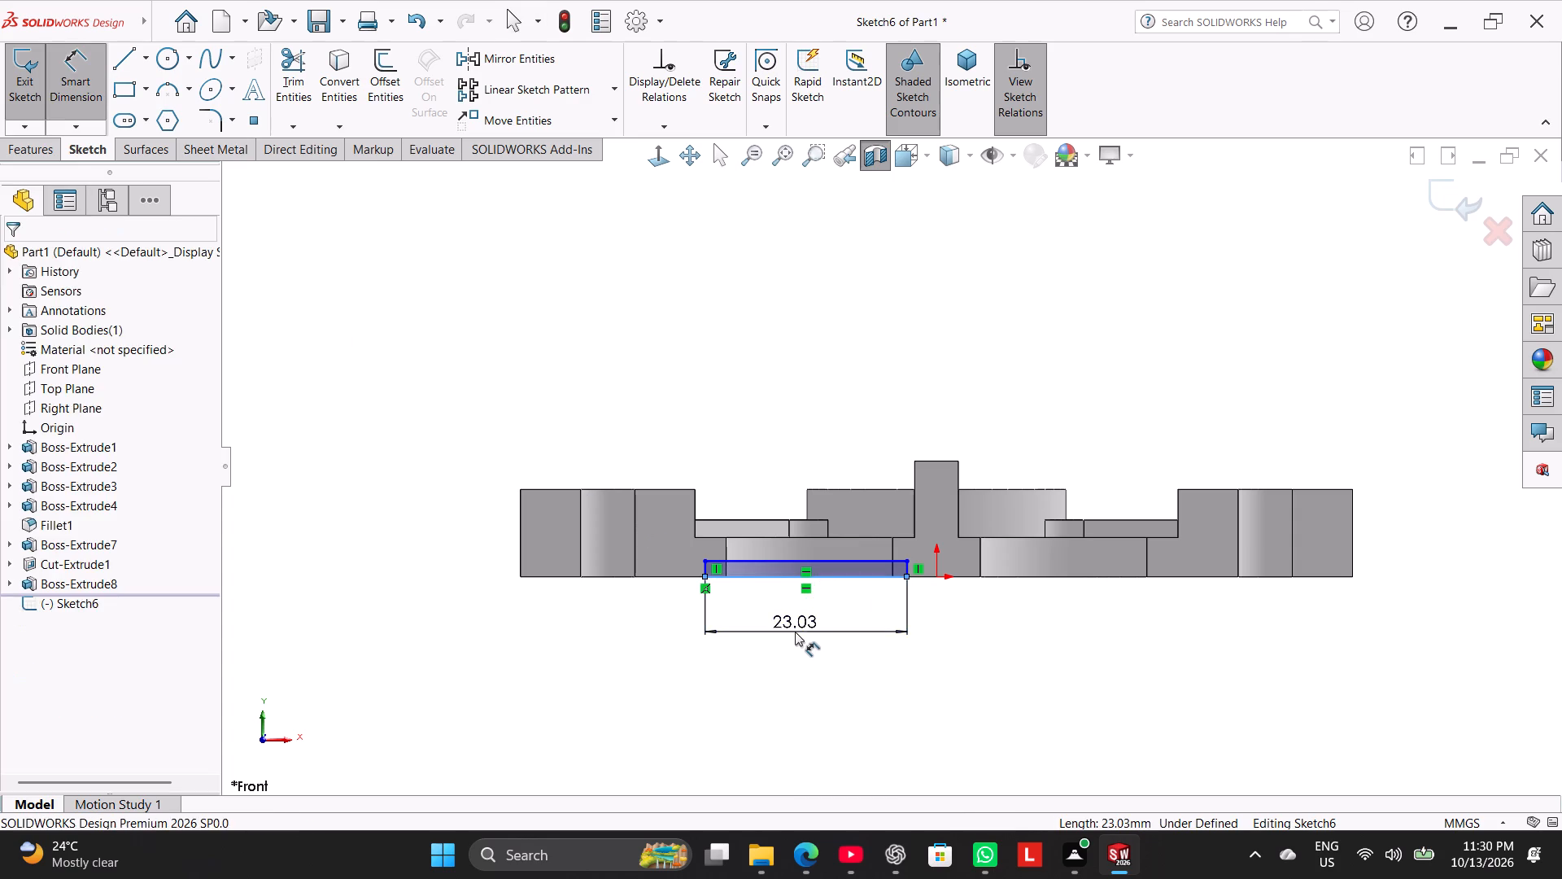
type("23")
key("Return")
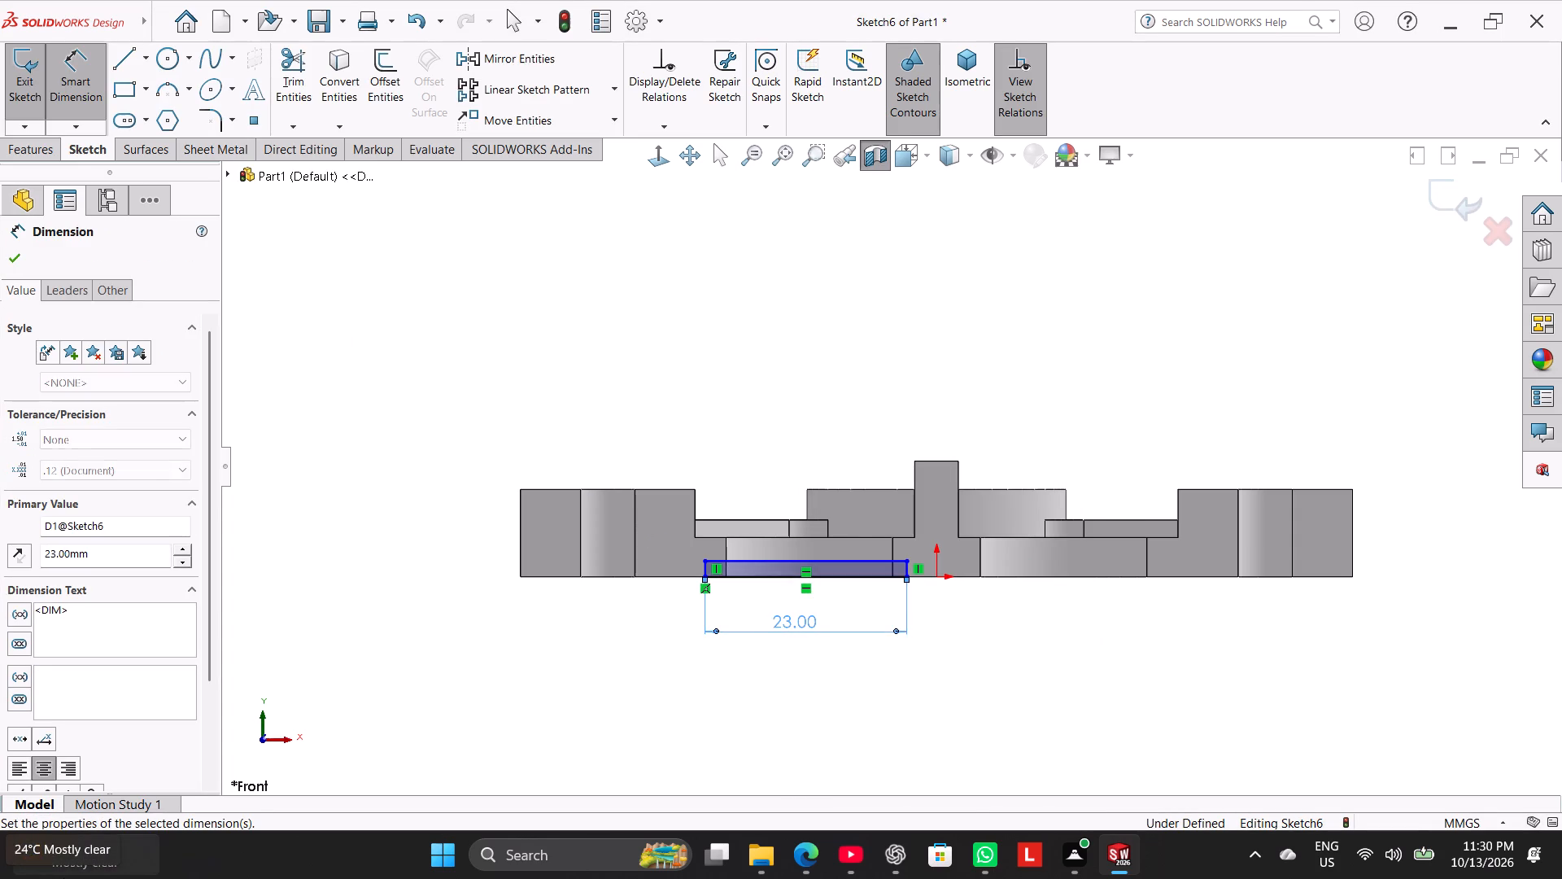
left_click(622, 361)
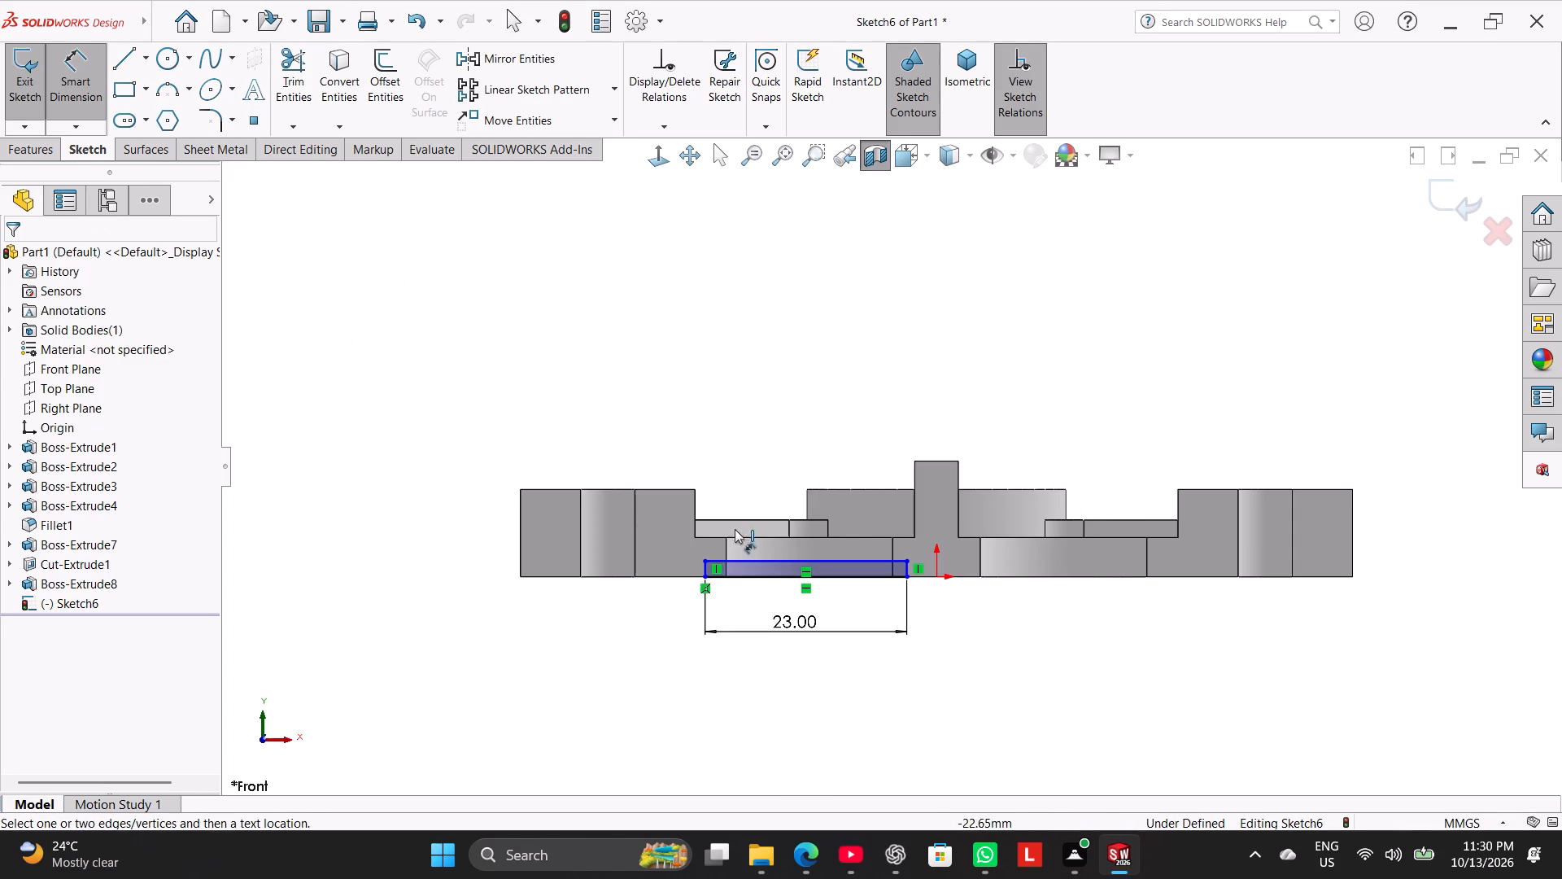
right_click(705, 415)
left_click(752, 461)
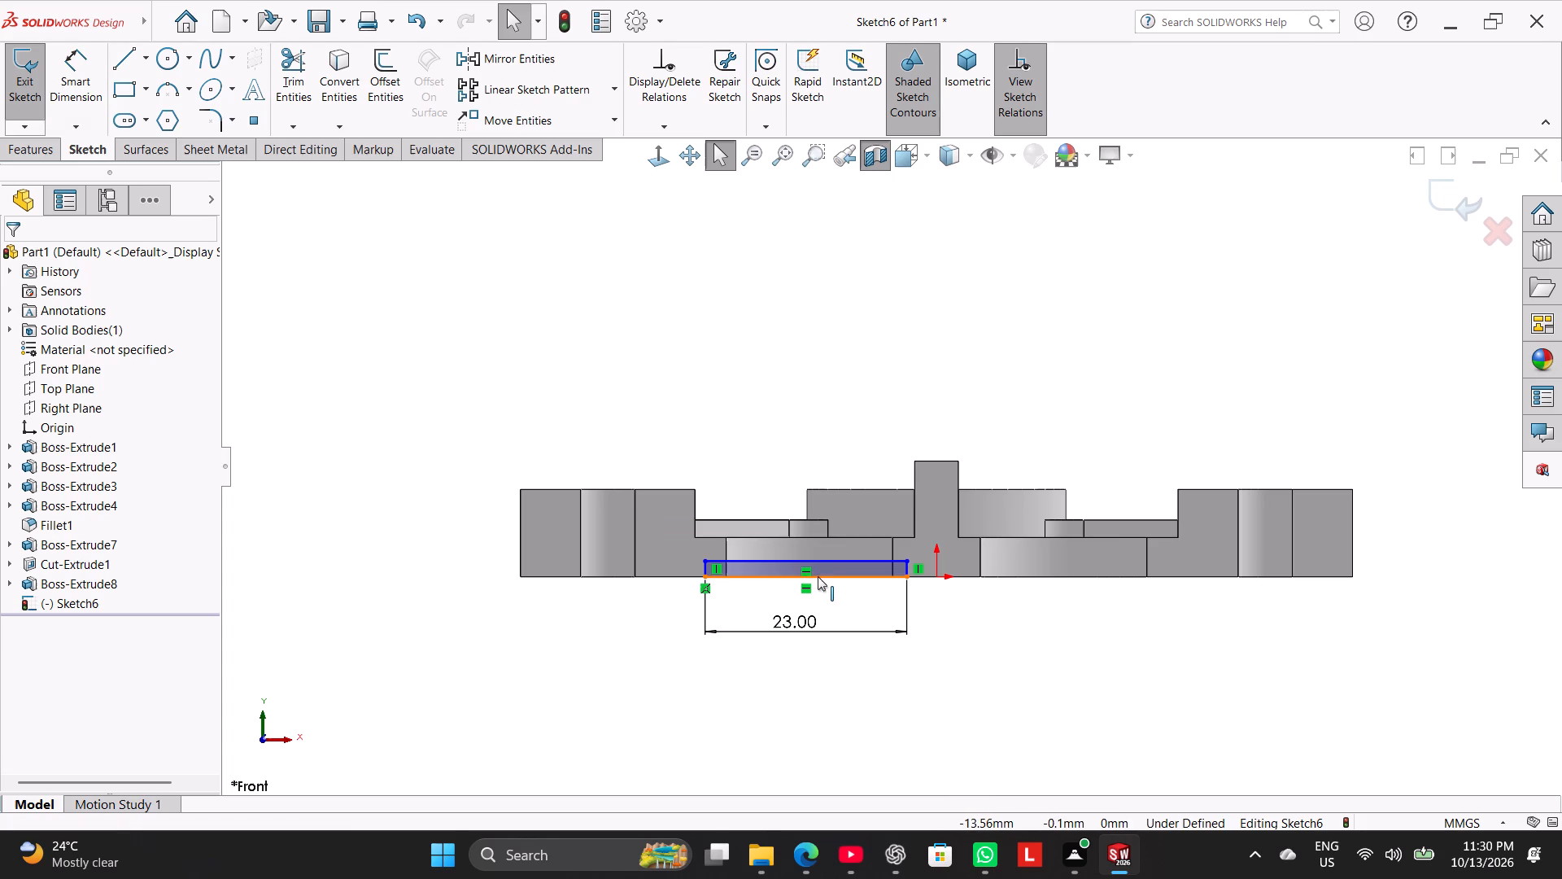
Stretch the rectangle's top edge upward to just above the side boss tops.
left_click_drag(818, 563, 813, 471)
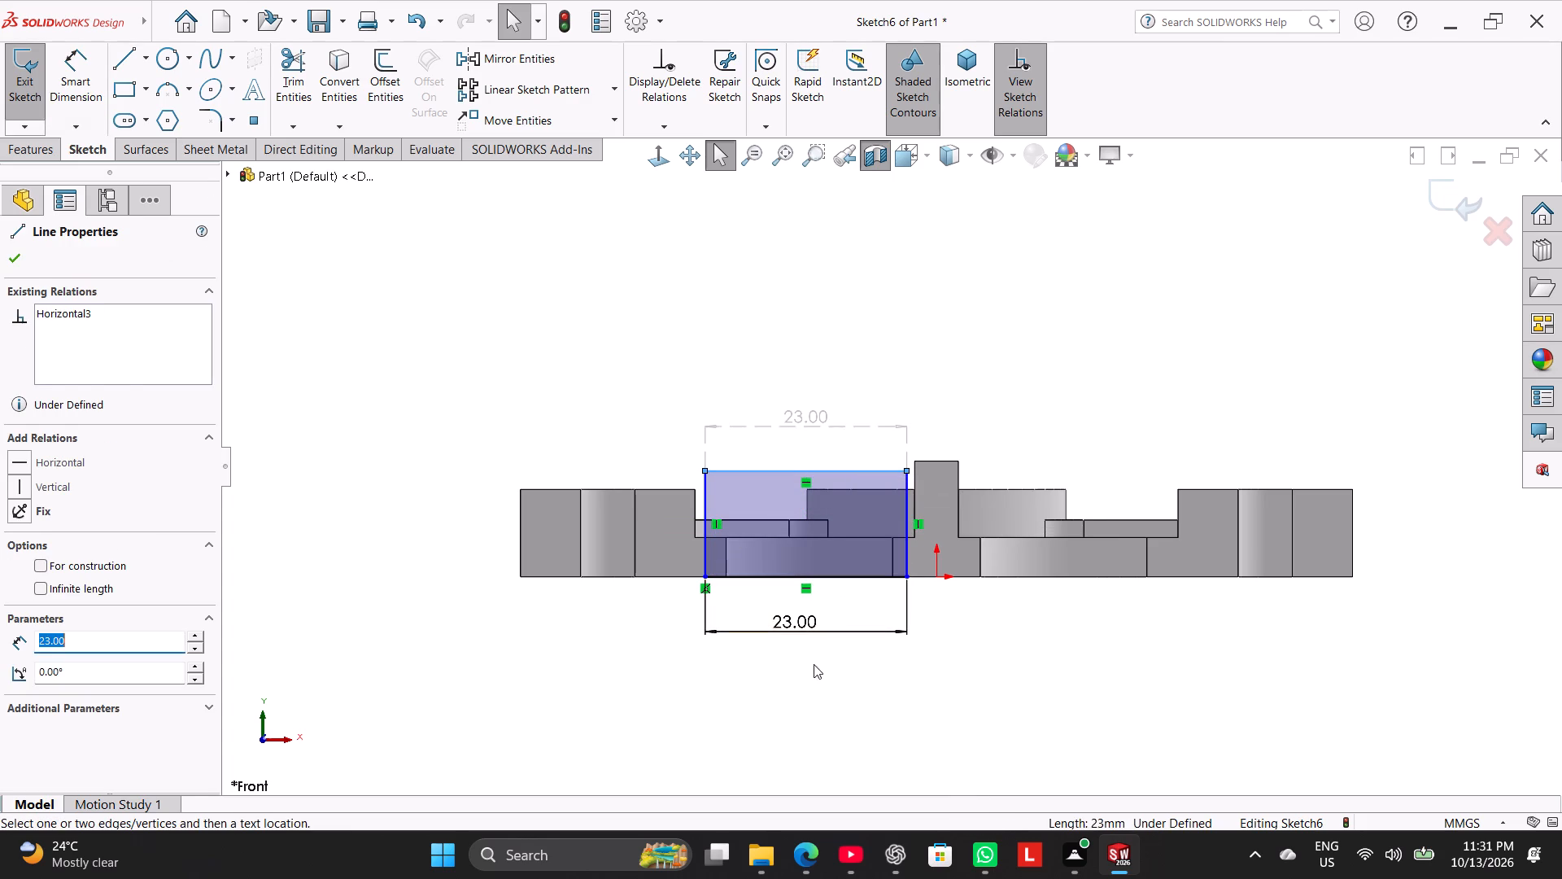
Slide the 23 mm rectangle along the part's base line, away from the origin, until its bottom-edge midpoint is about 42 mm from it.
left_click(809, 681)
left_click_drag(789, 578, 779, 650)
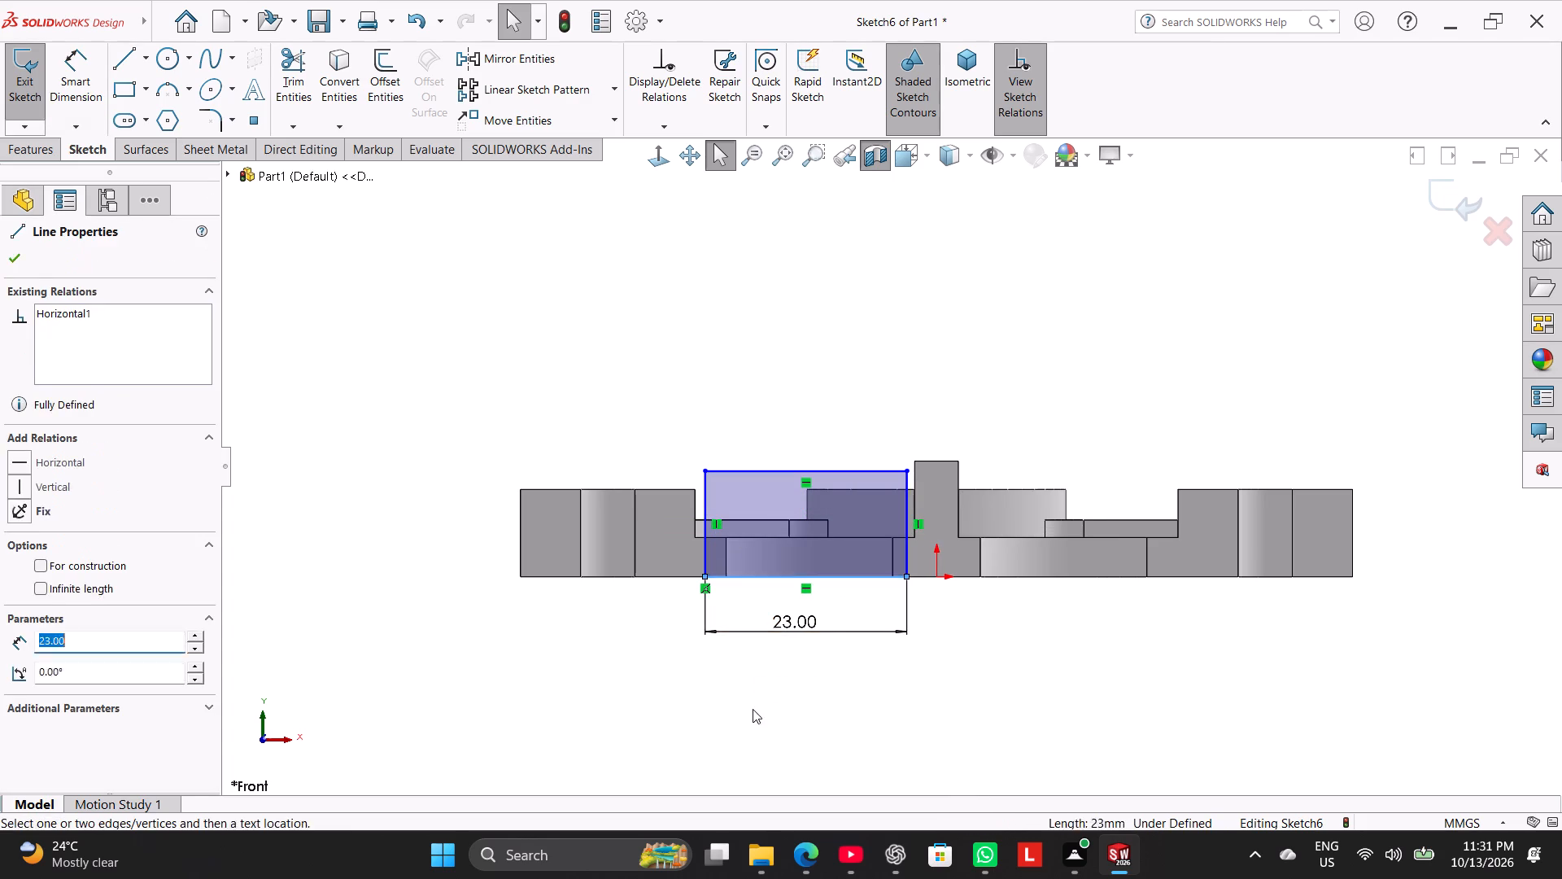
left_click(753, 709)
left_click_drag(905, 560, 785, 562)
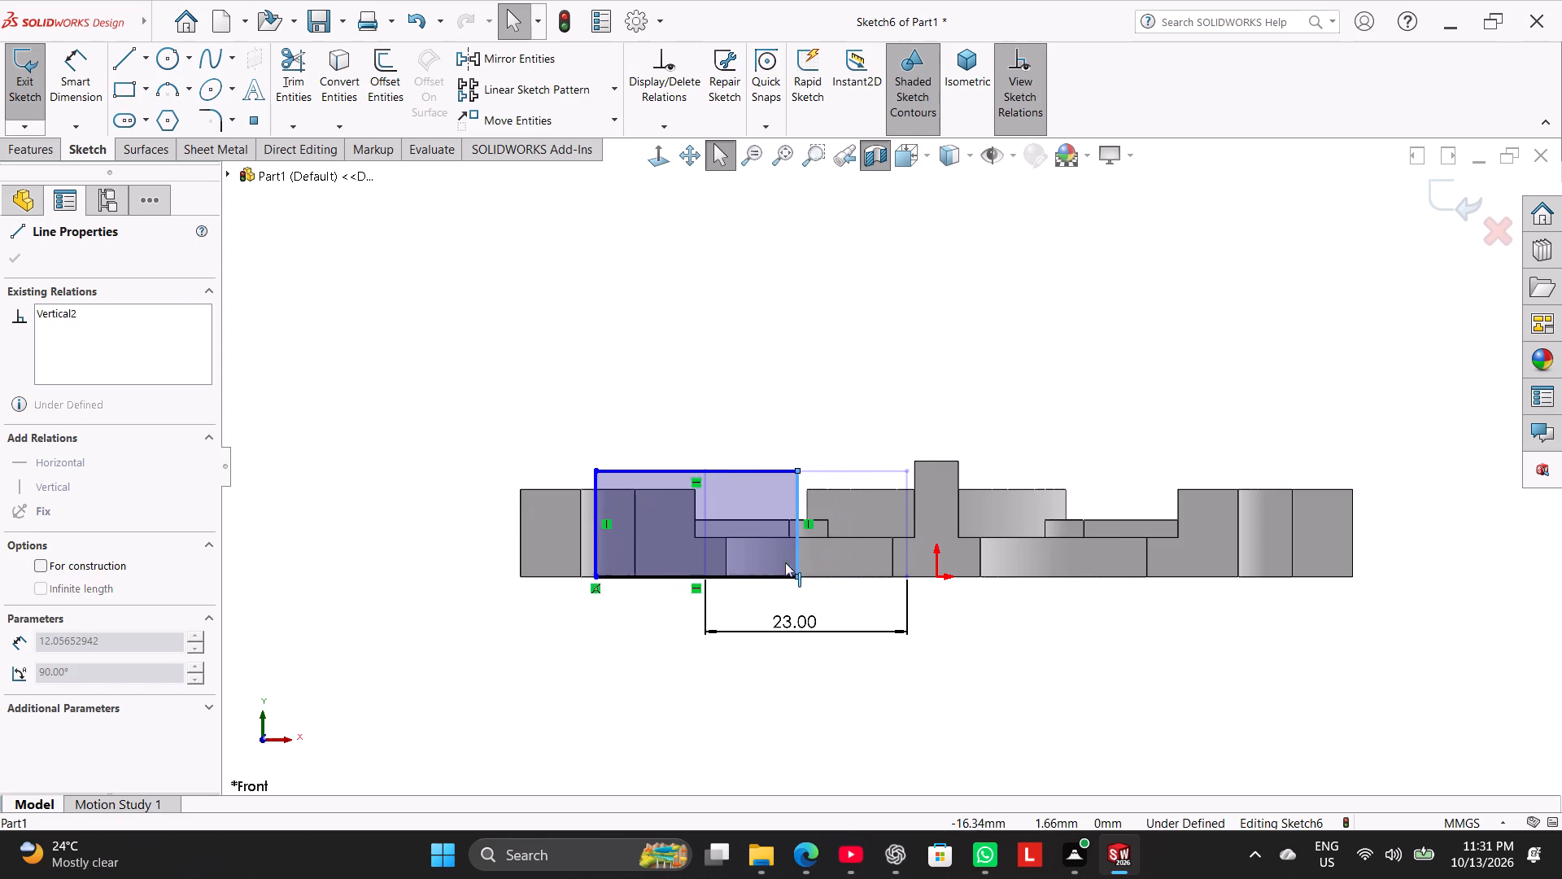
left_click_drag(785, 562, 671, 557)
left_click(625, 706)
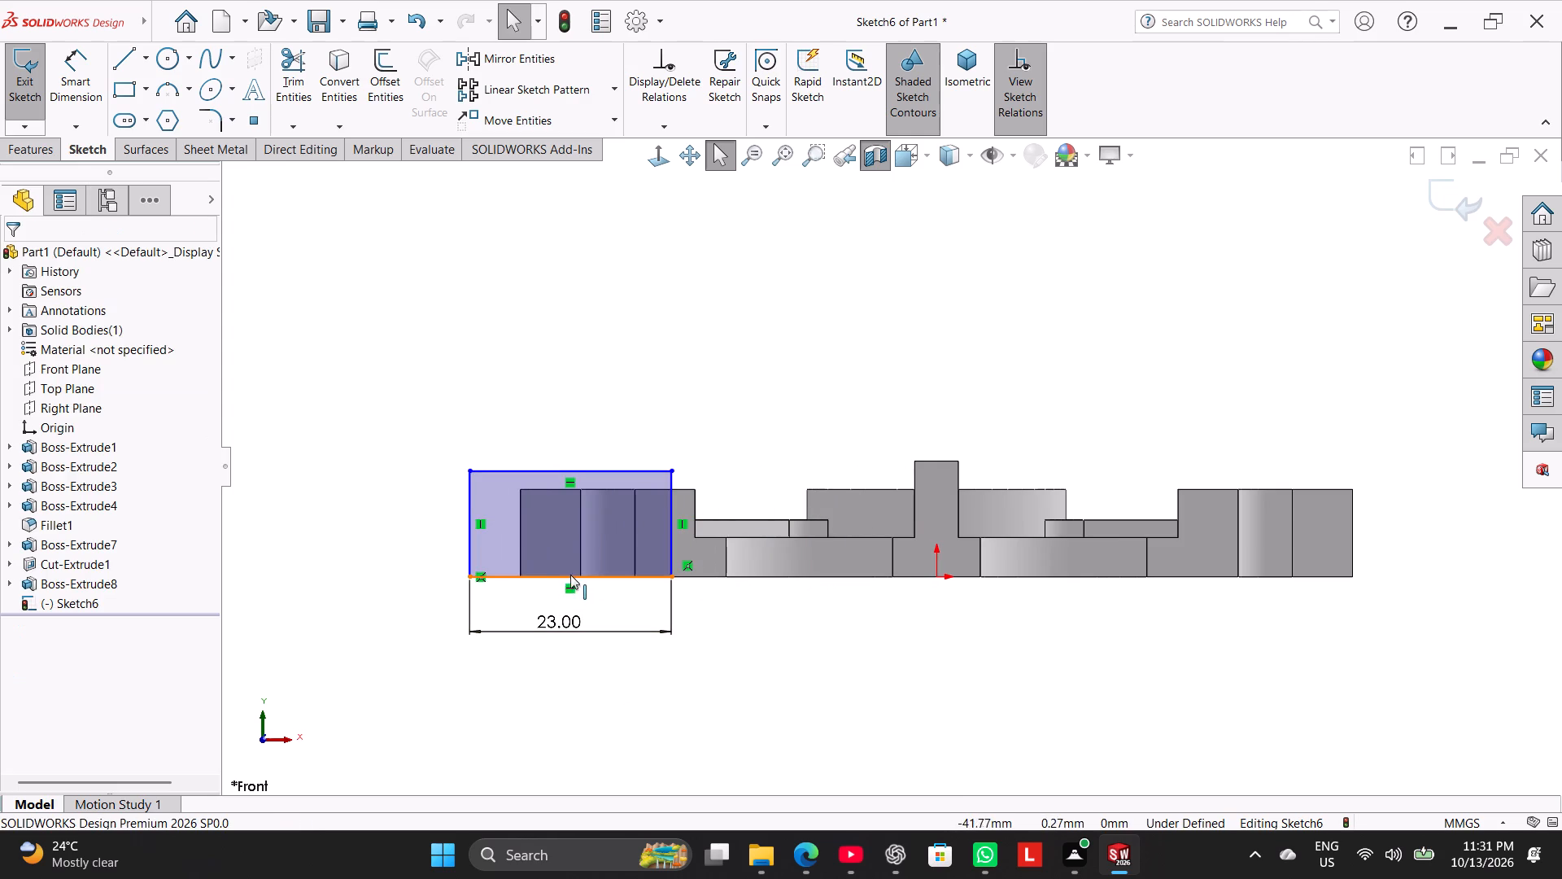
Dimension the horizontal distance from the rectangle's bottom-edge midpoint to the origin as 29/2 (14.5 mm).
left_click(567, 575, "ctrl")
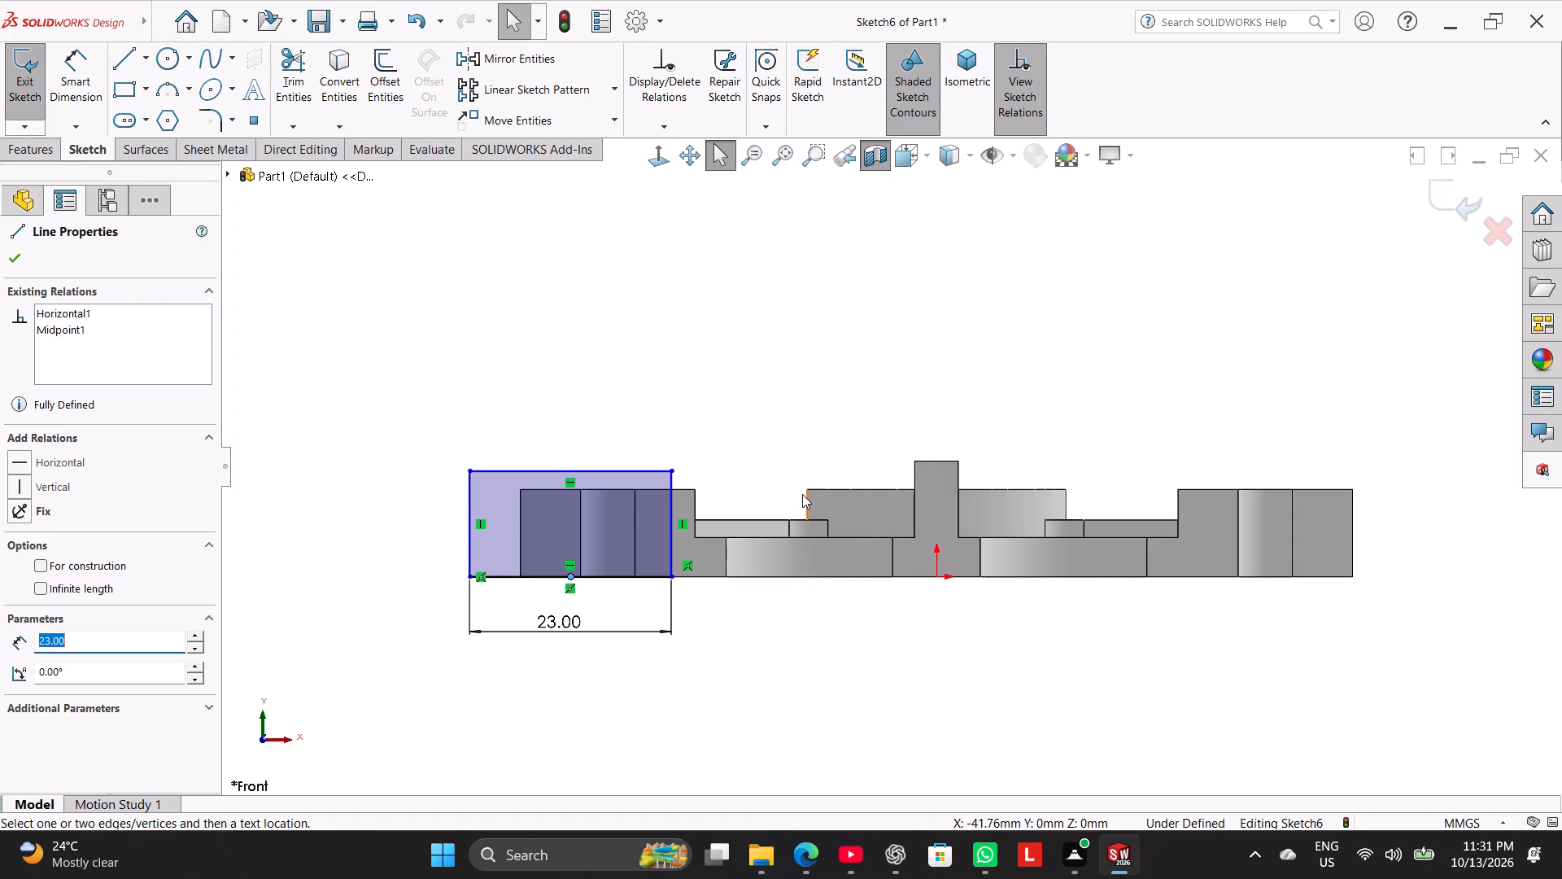
middle_click_drag(802, 488, 801, 522, "ctrl")
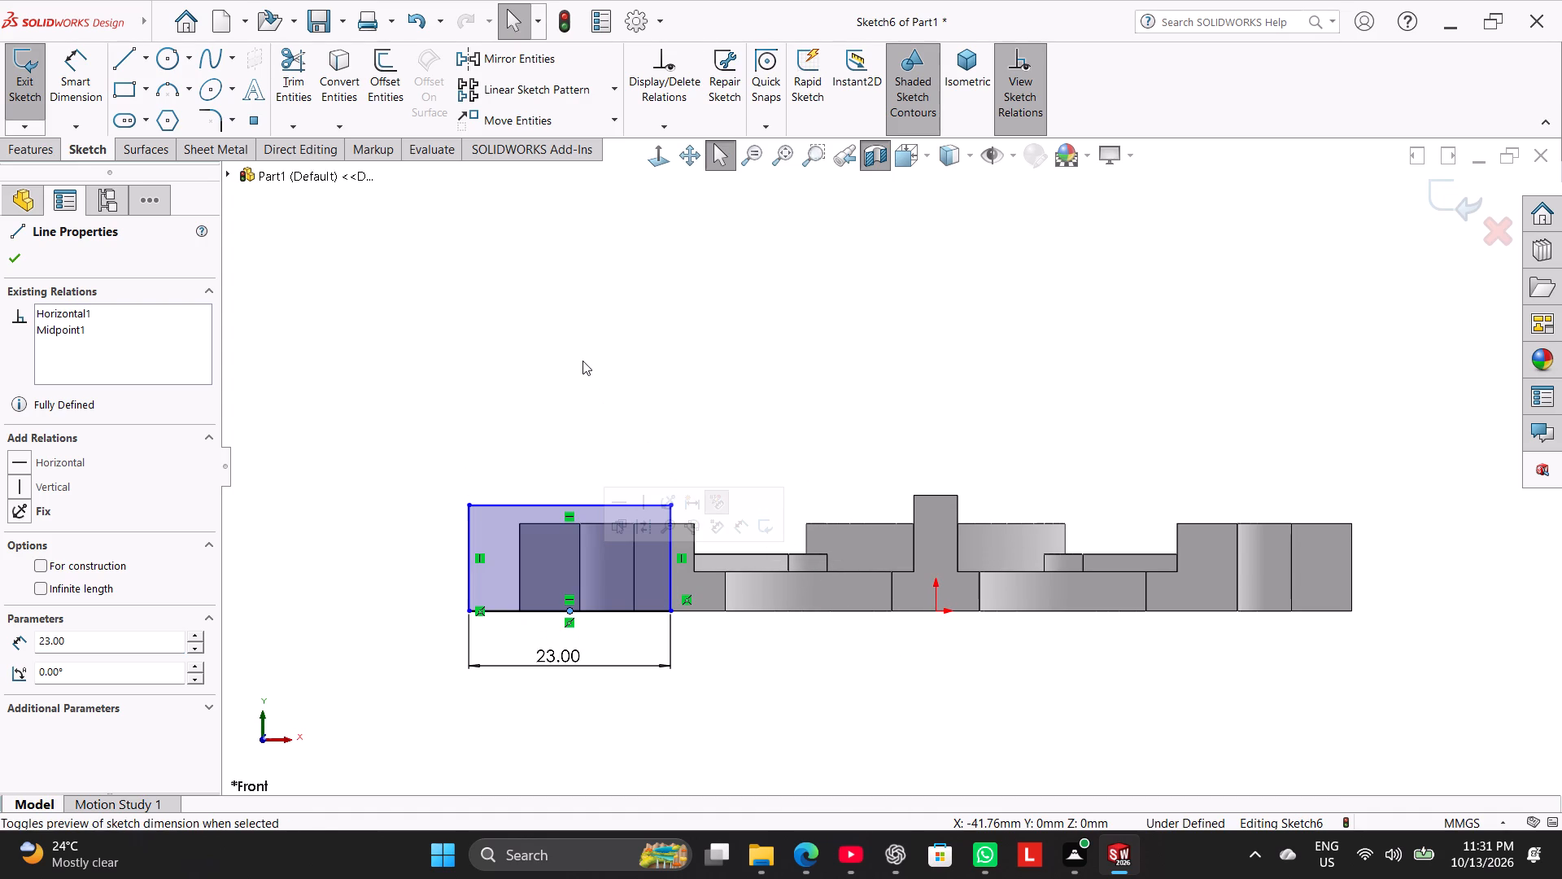
left_click(585, 367)
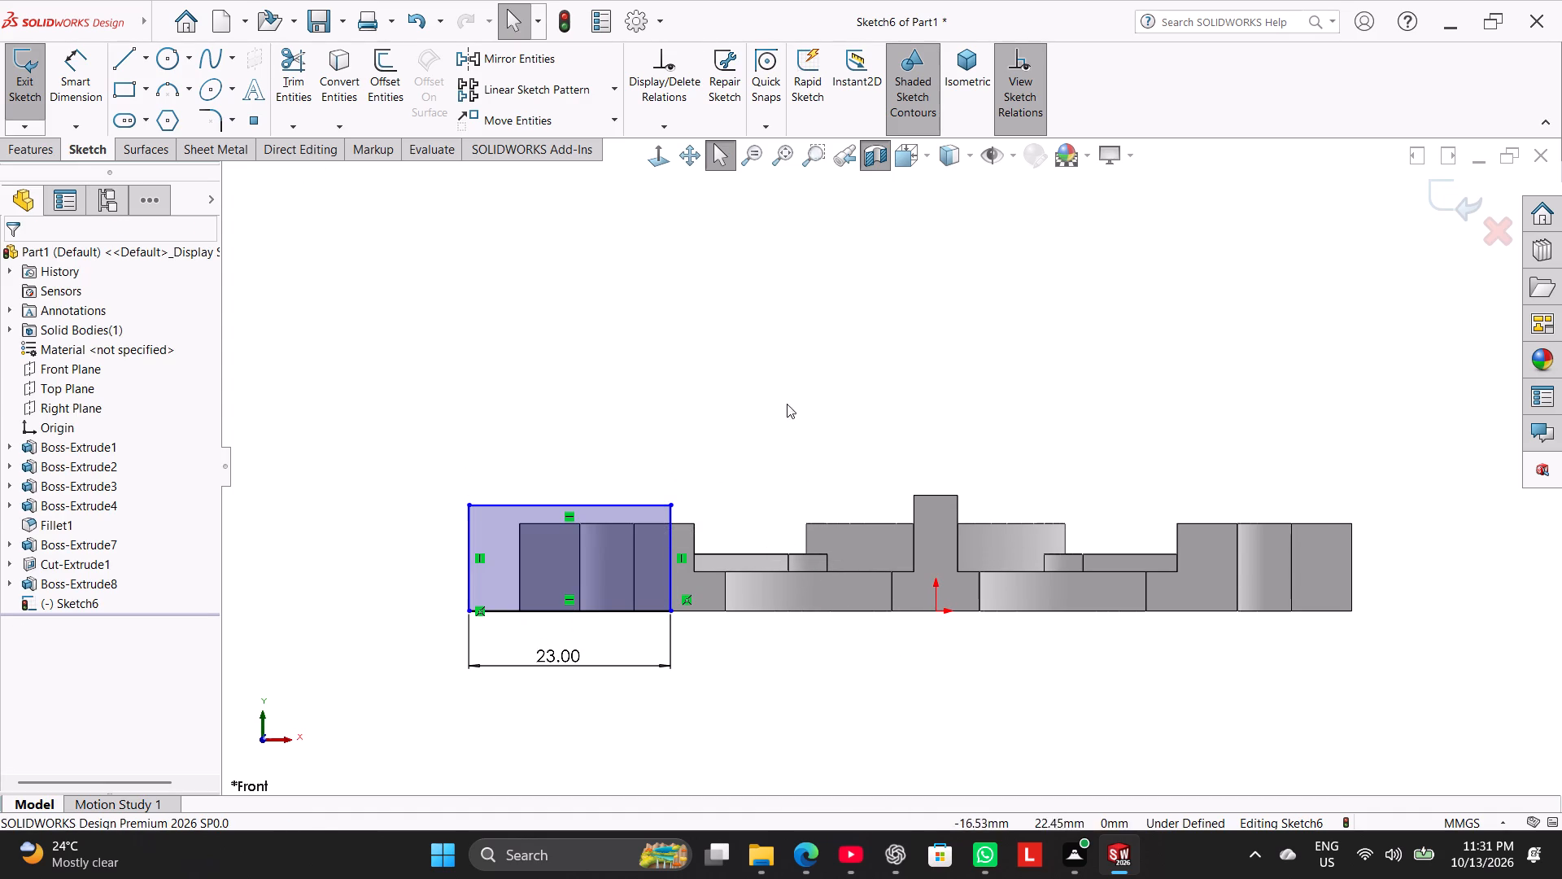
middle_click_drag(783, 351, 788, 426)
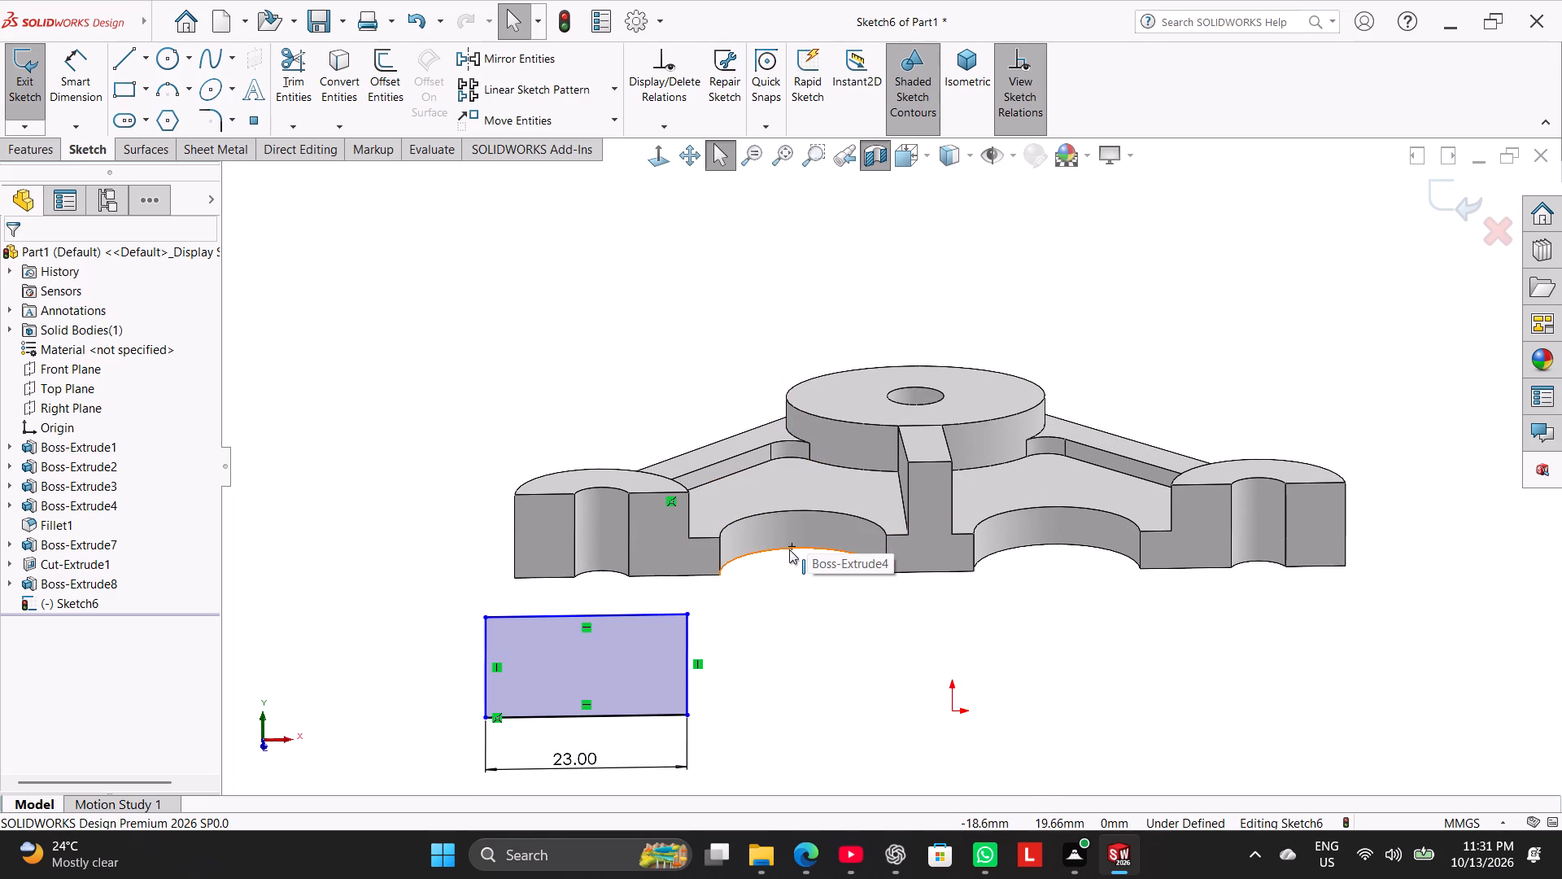
left_click(654, 166)
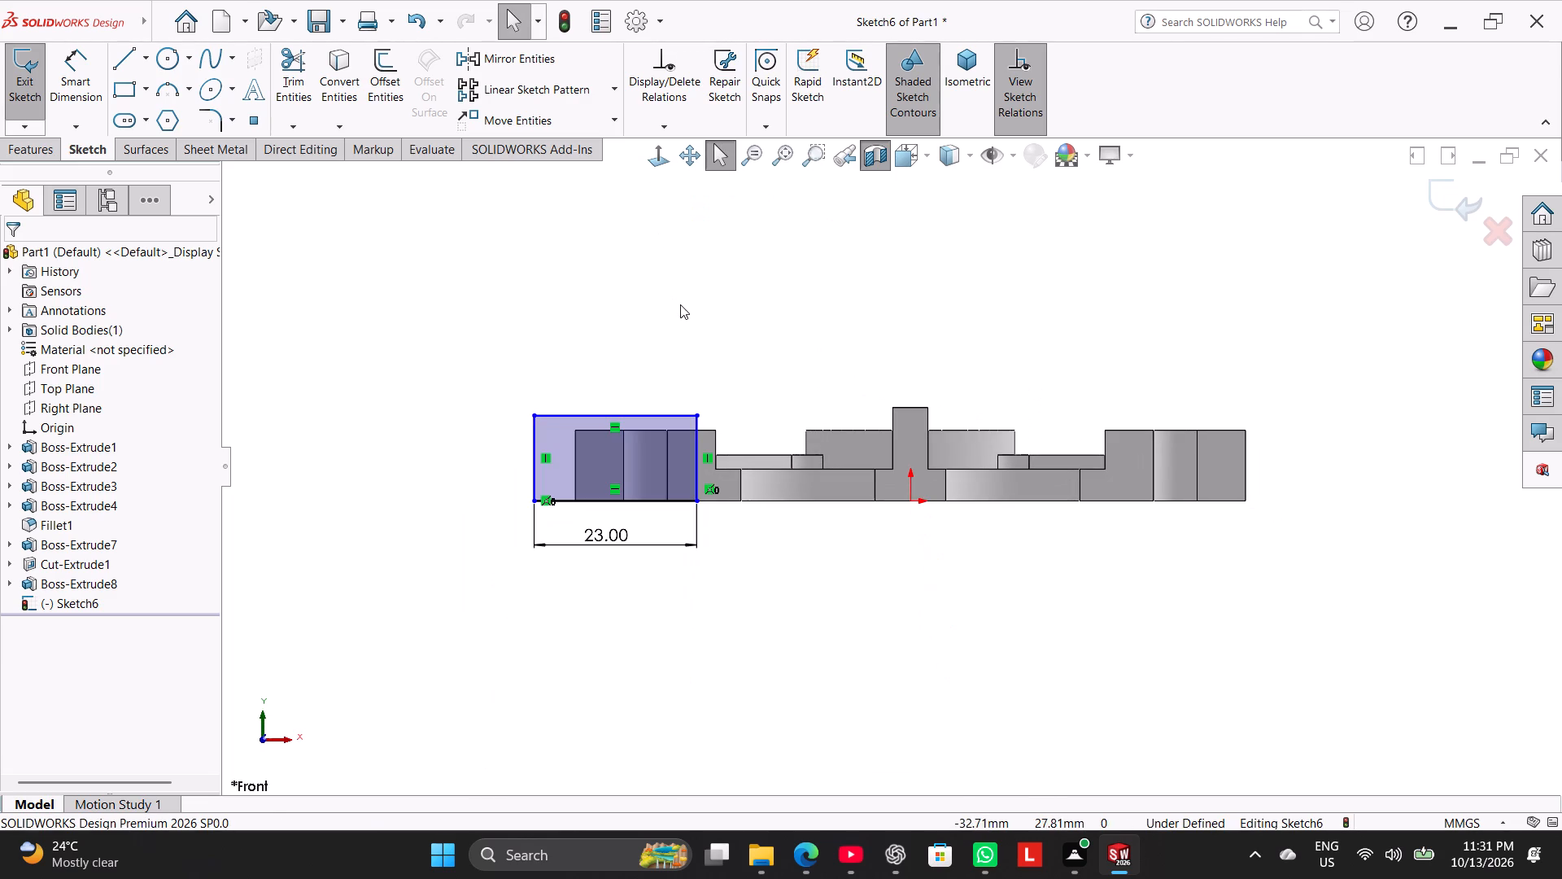
left_click(680, 304)
left_click(72, 86)
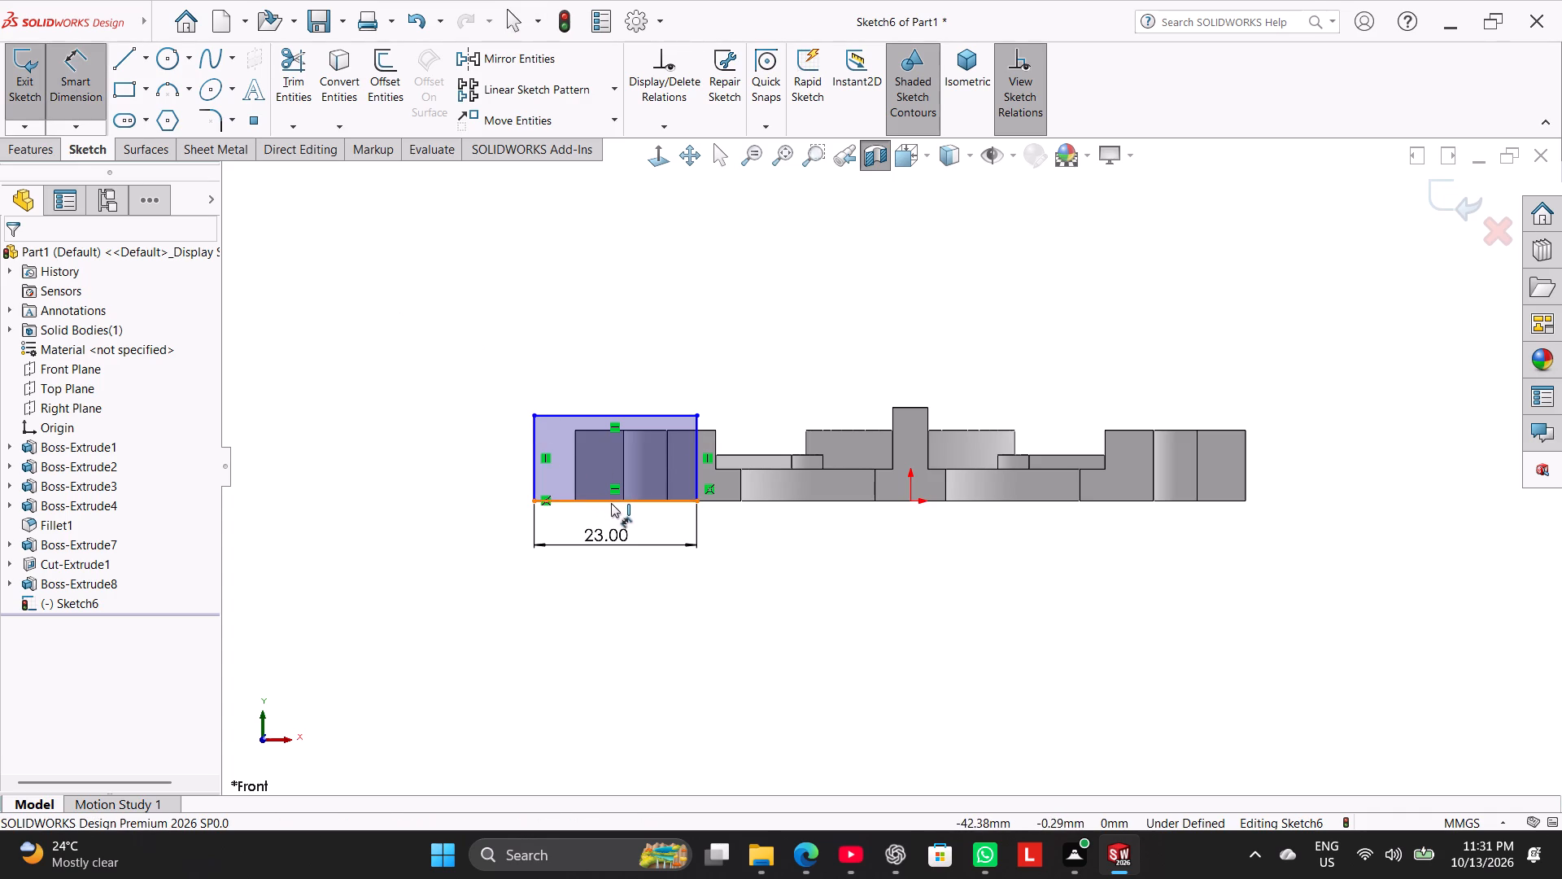
left_click(615, 503)
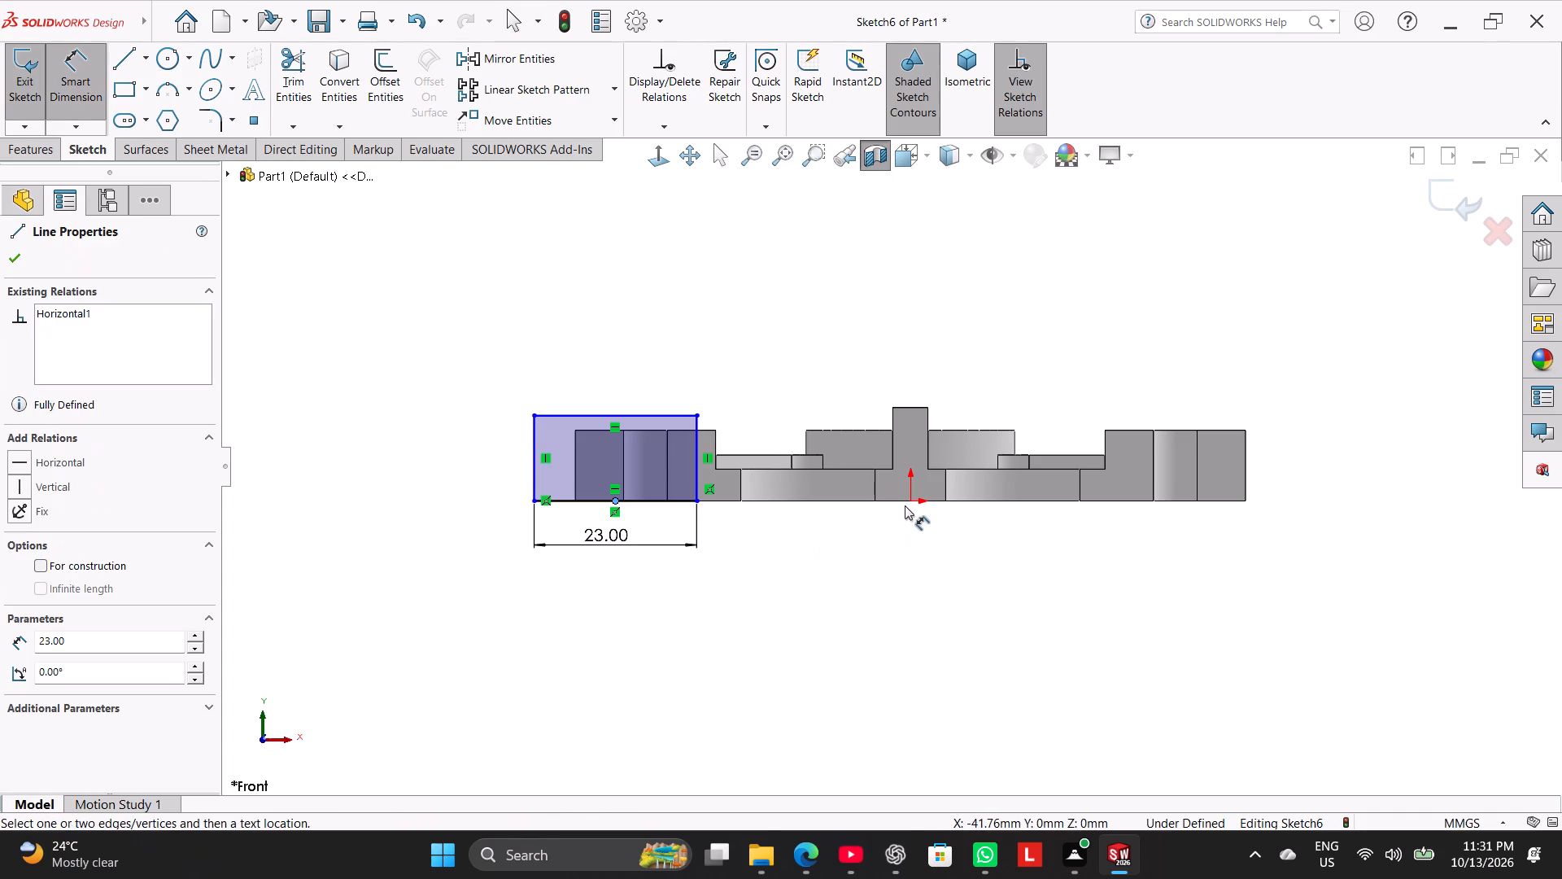
left_click(910, 502)
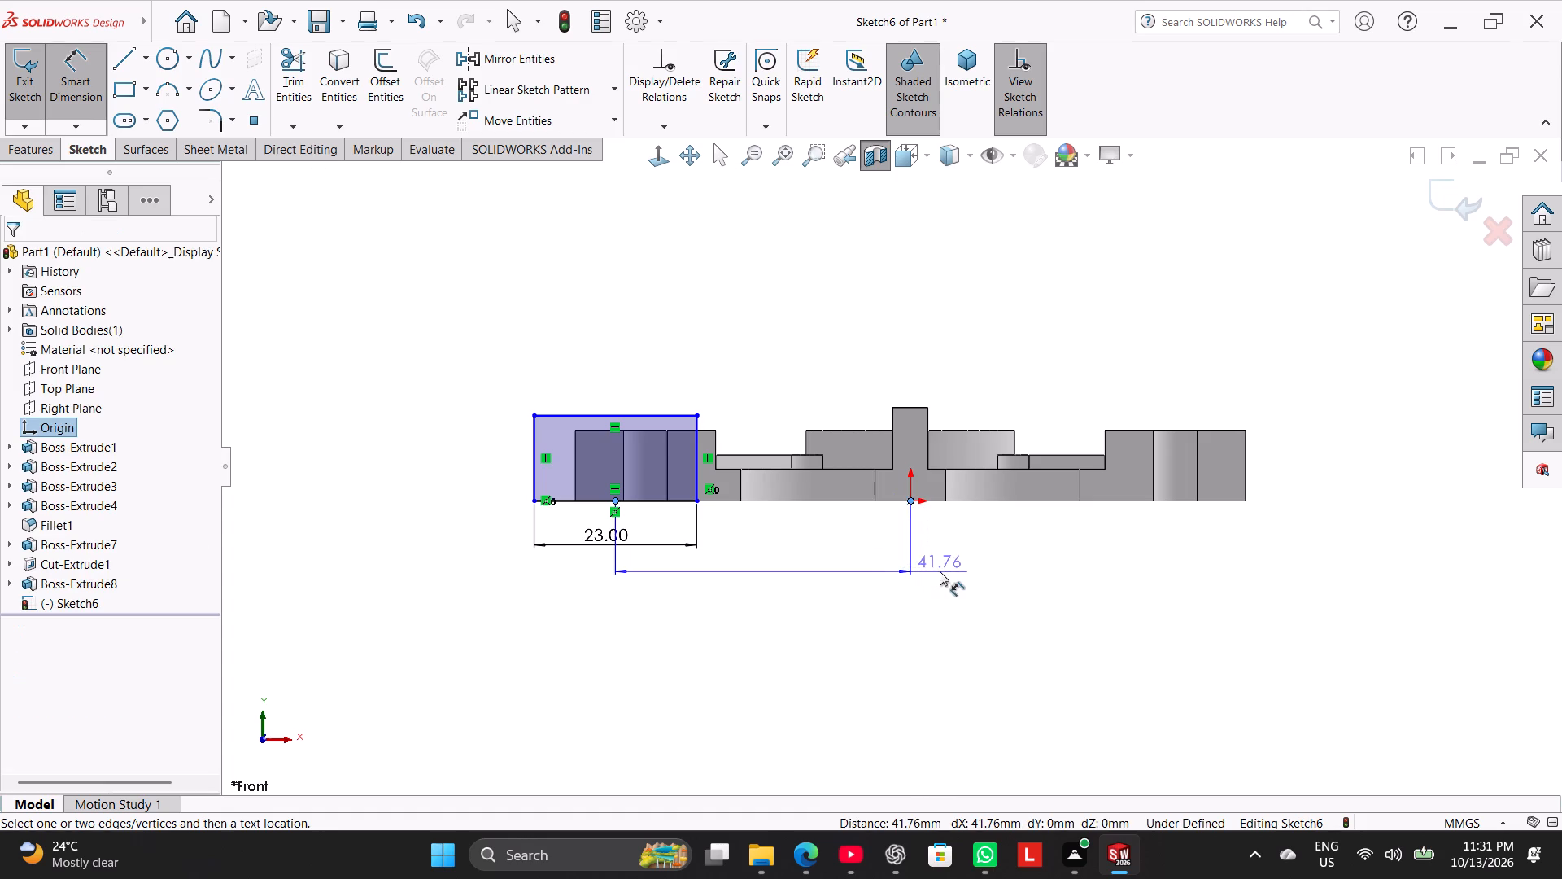
left_click(796, 578)
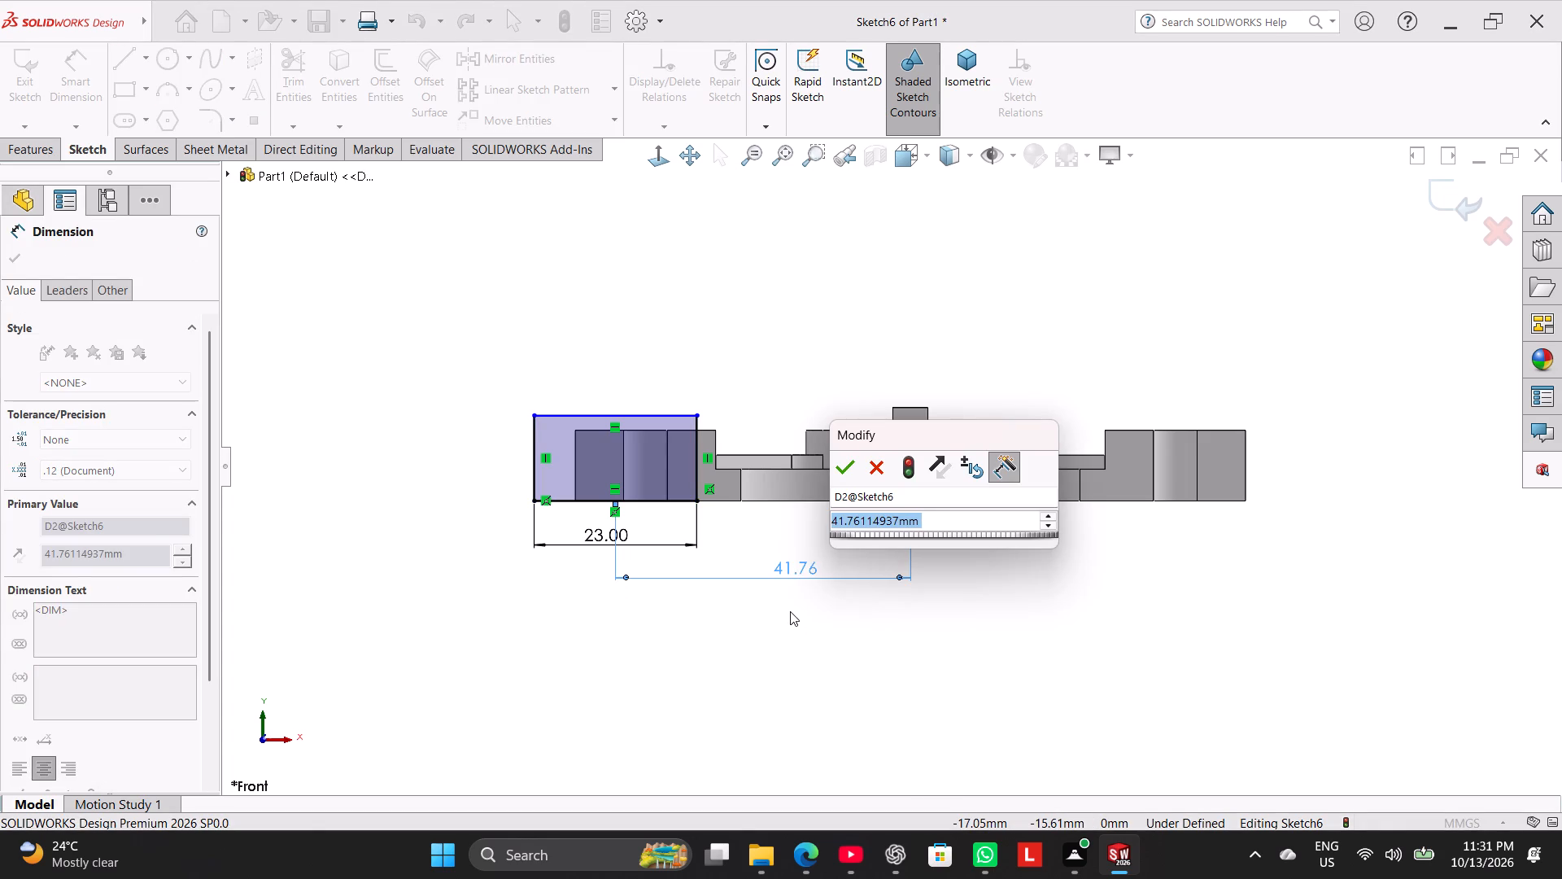
type("29/2")
key("Return")
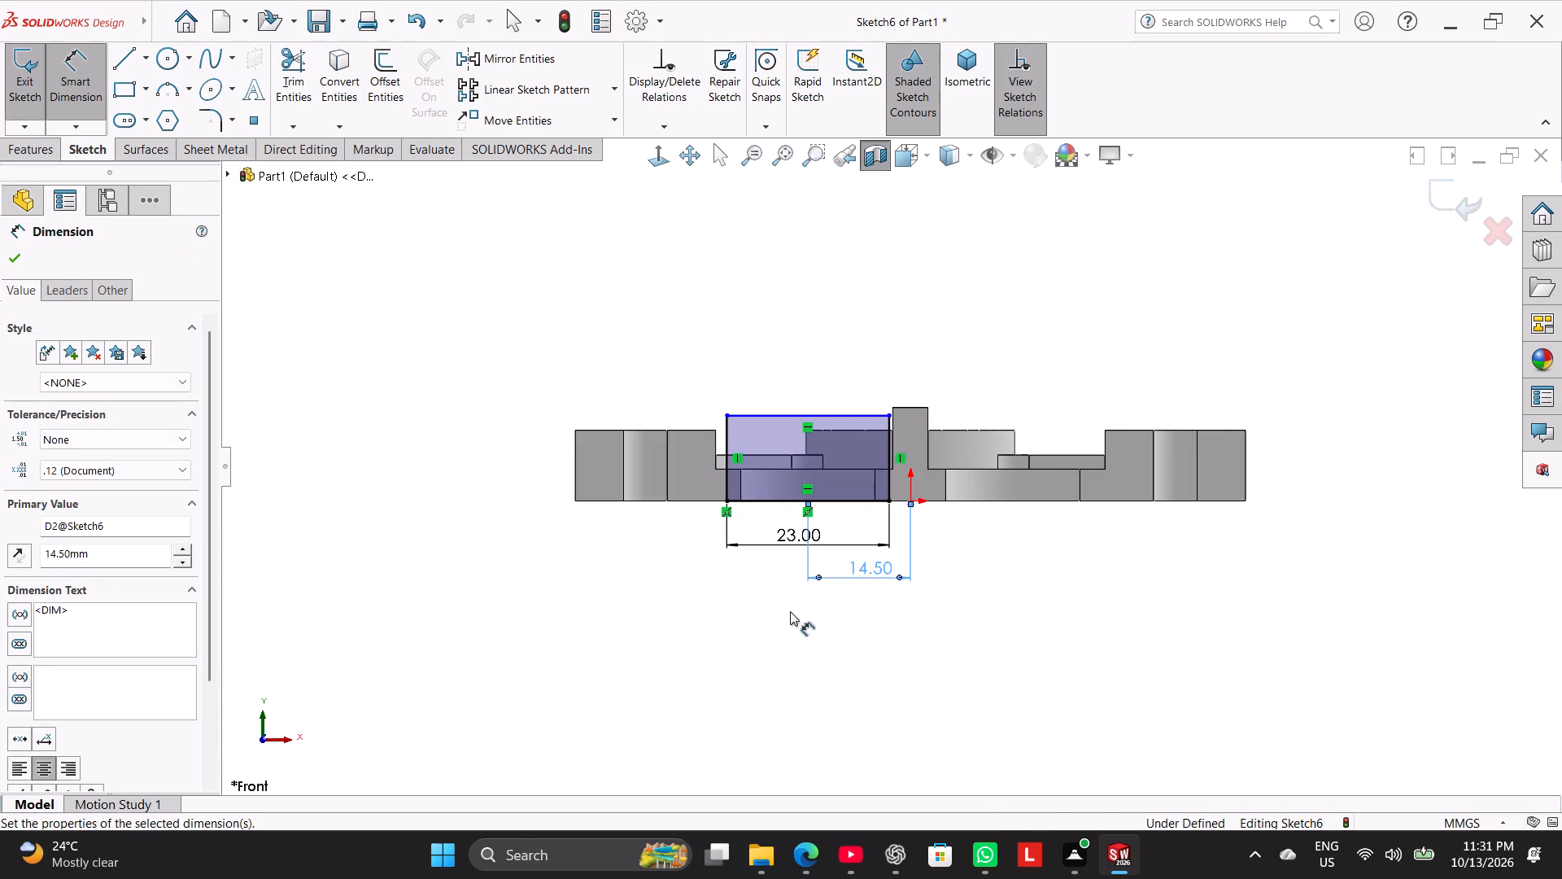
right_click(802, 299)
left_click(866, 352)
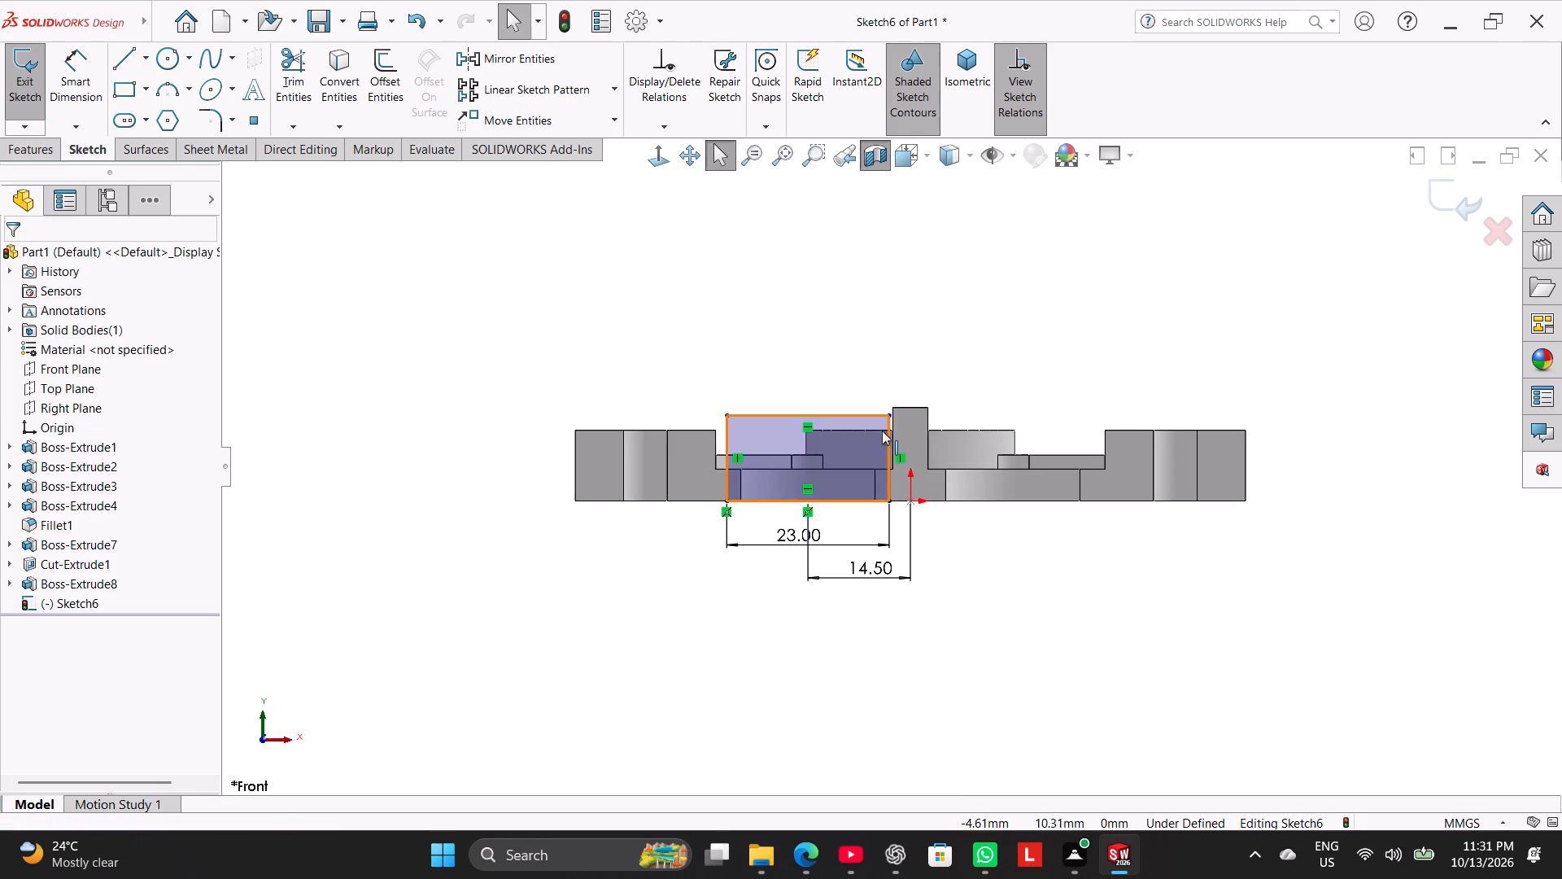
Dimension the rectangle's height between its top and bottom edges to 1.5 mm.
scroll(947, 461, "down", 2)
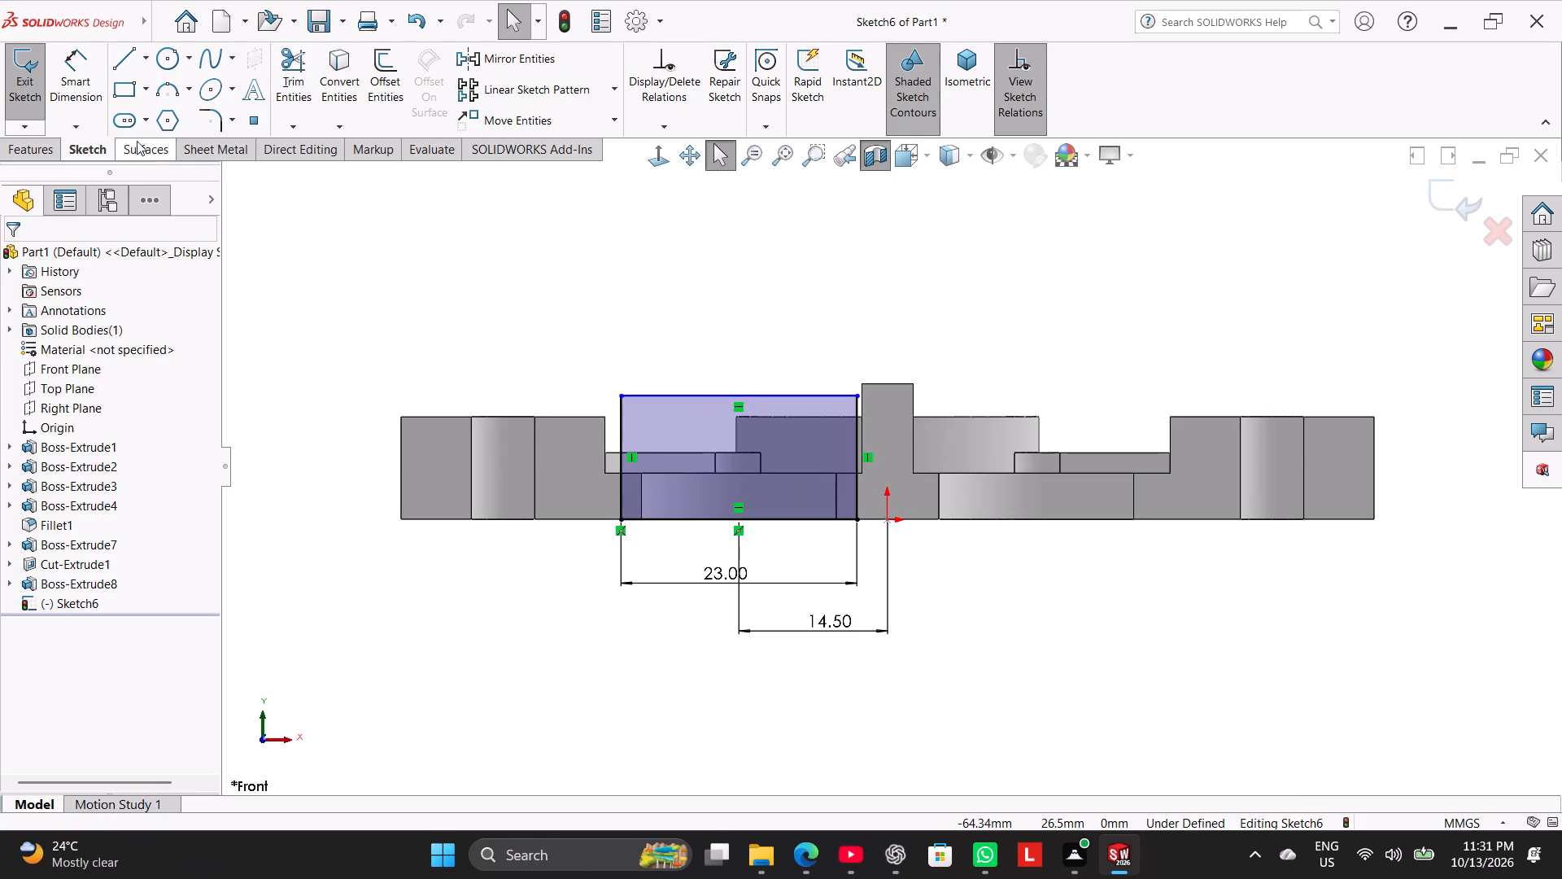
left_click(93, 105)
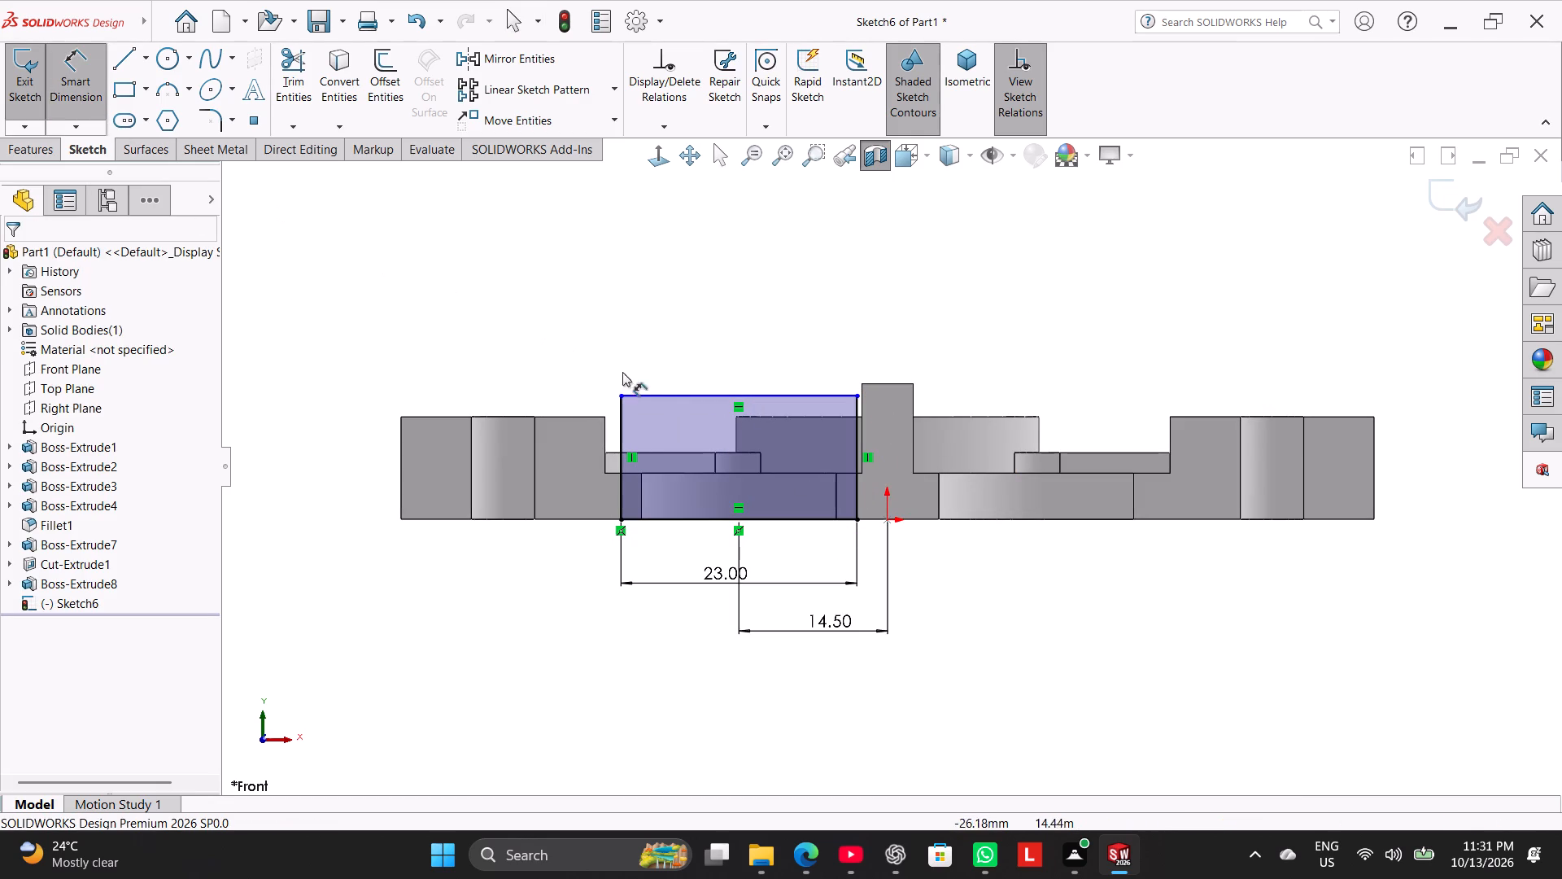
left_click(653, 391)
left_click(704, 521)
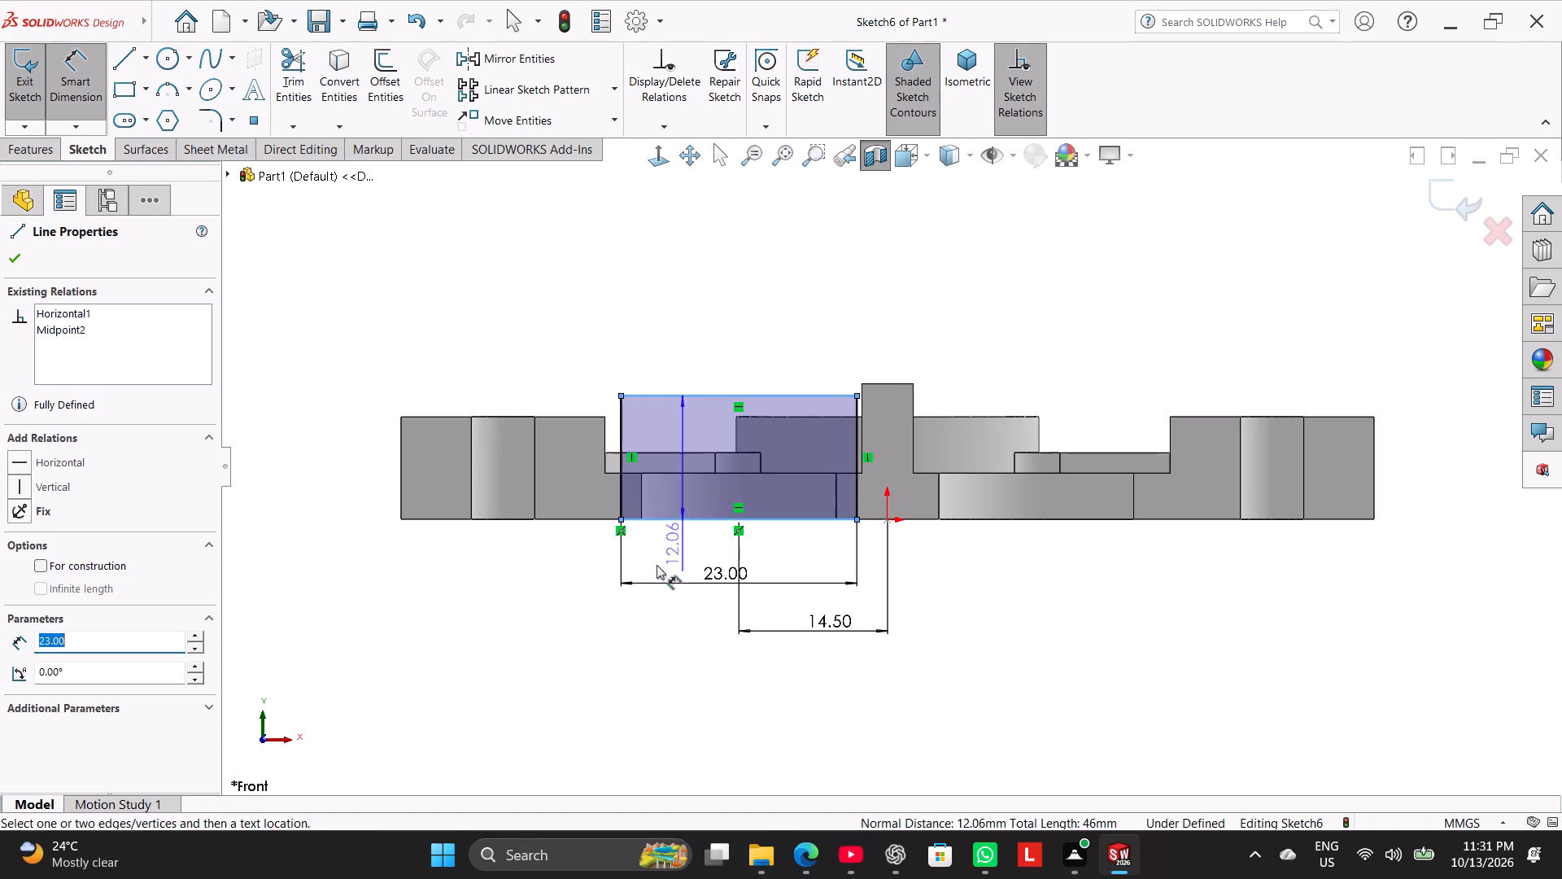
left_click(600, 572)
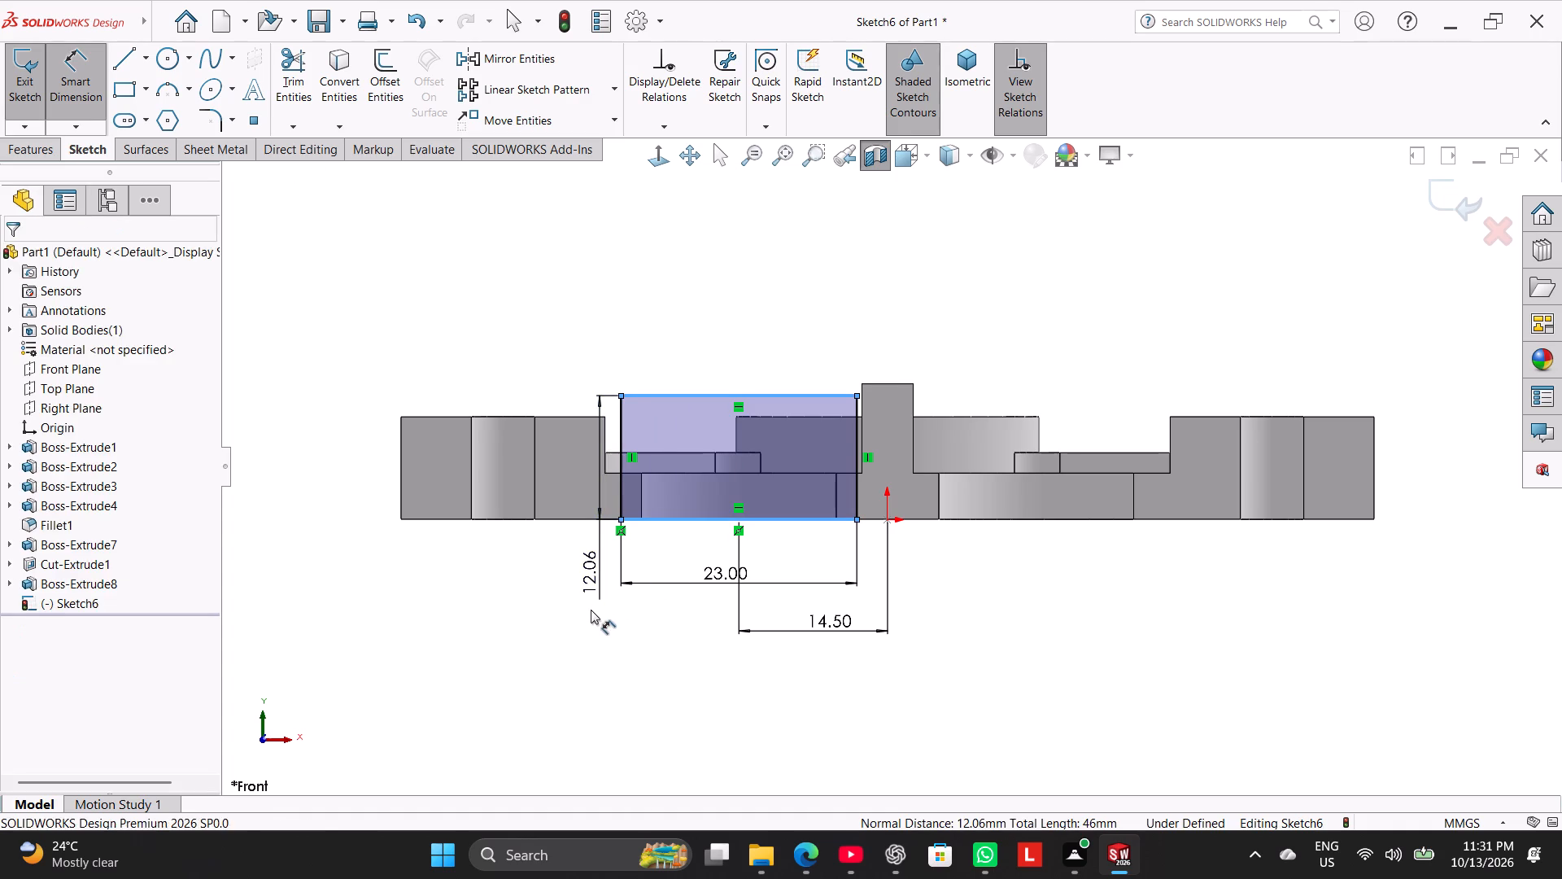
type("1.5")
key("Return")
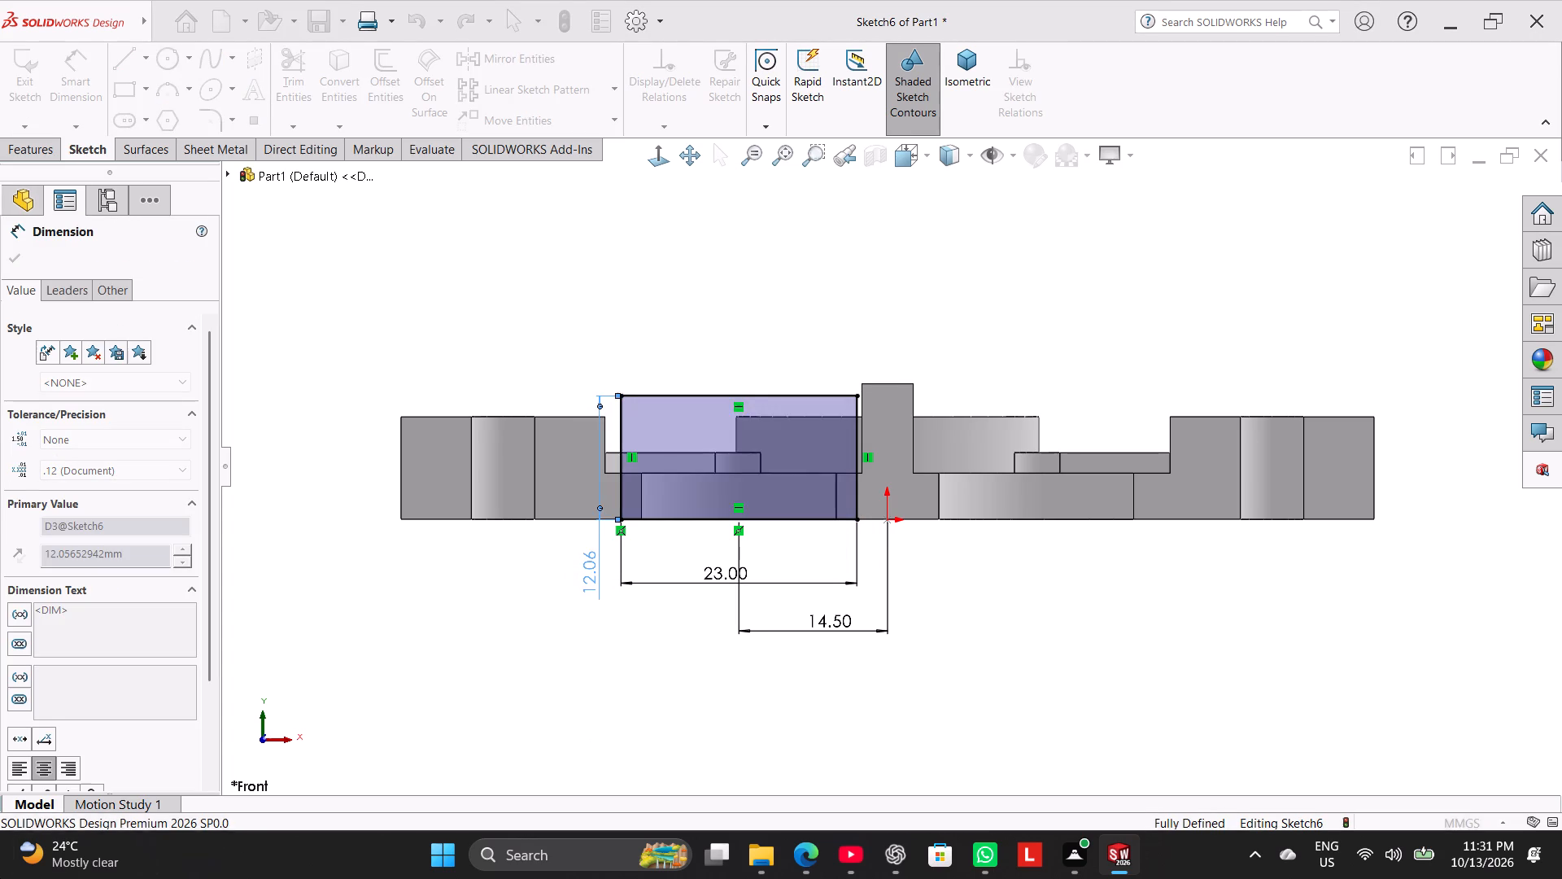
right_click(676, 290)
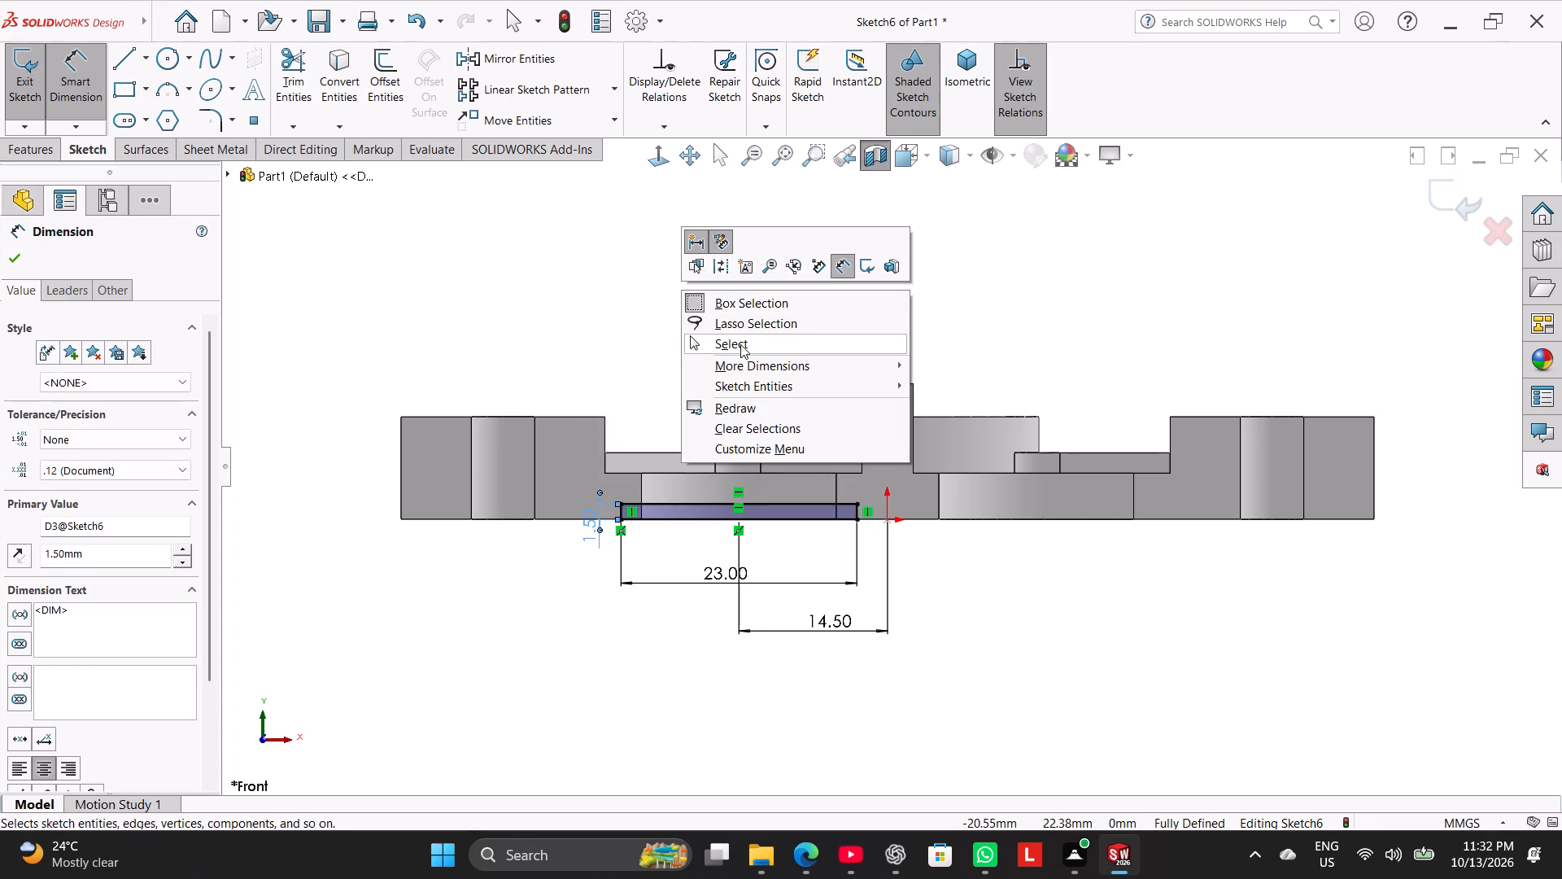
left_click(740, 344)
Turn off the section view and examine the rectangle's location against the large ring and the whole part from several angles.
middle_click_drag(712, 337, 713, 448)
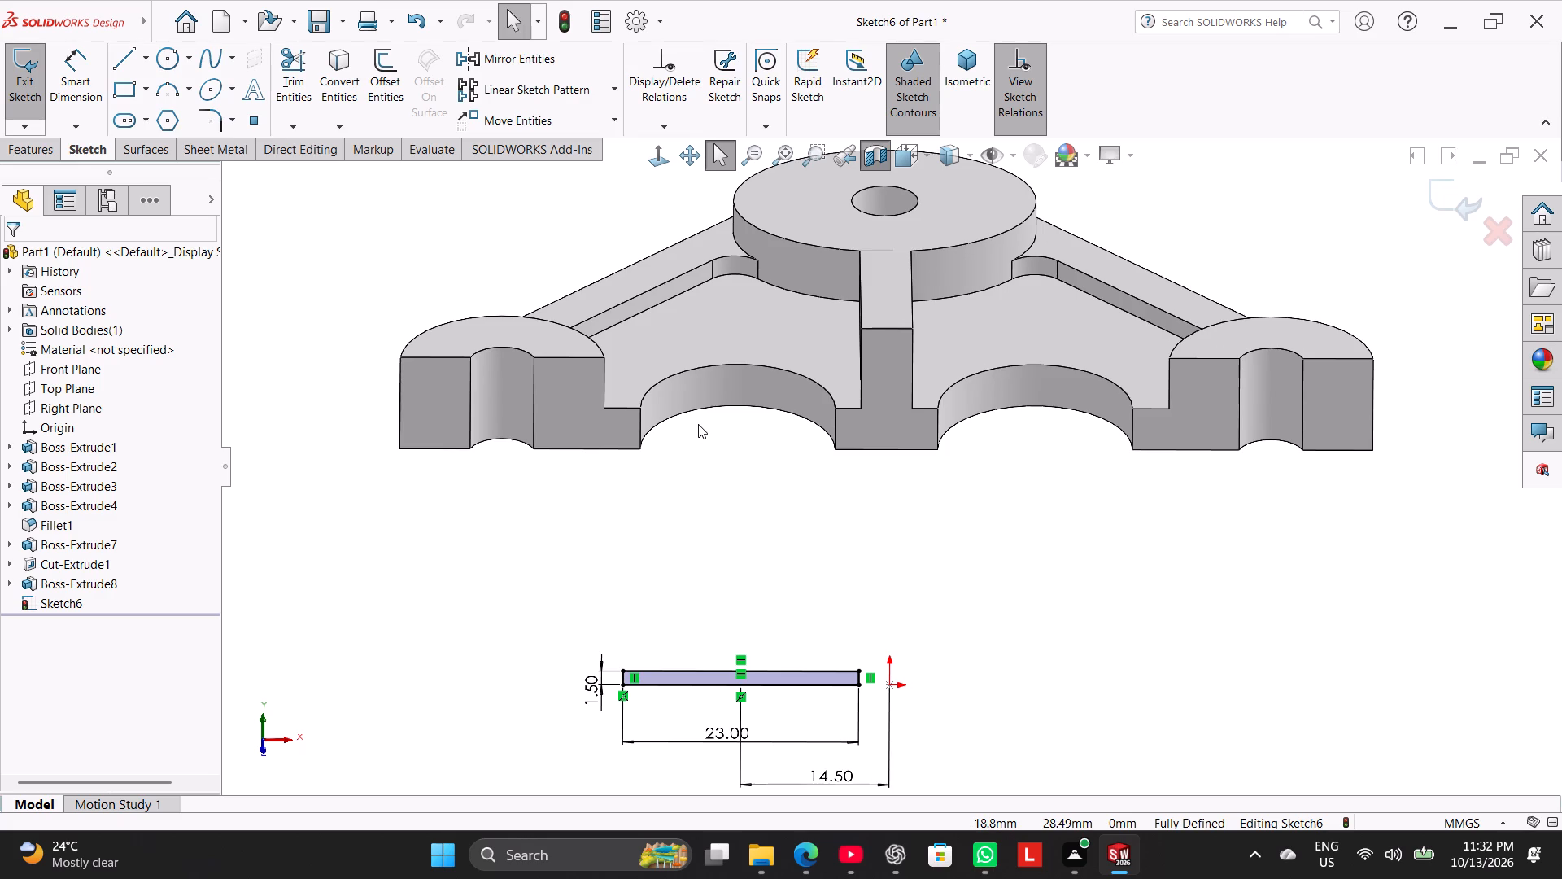
left_click(868, 155)
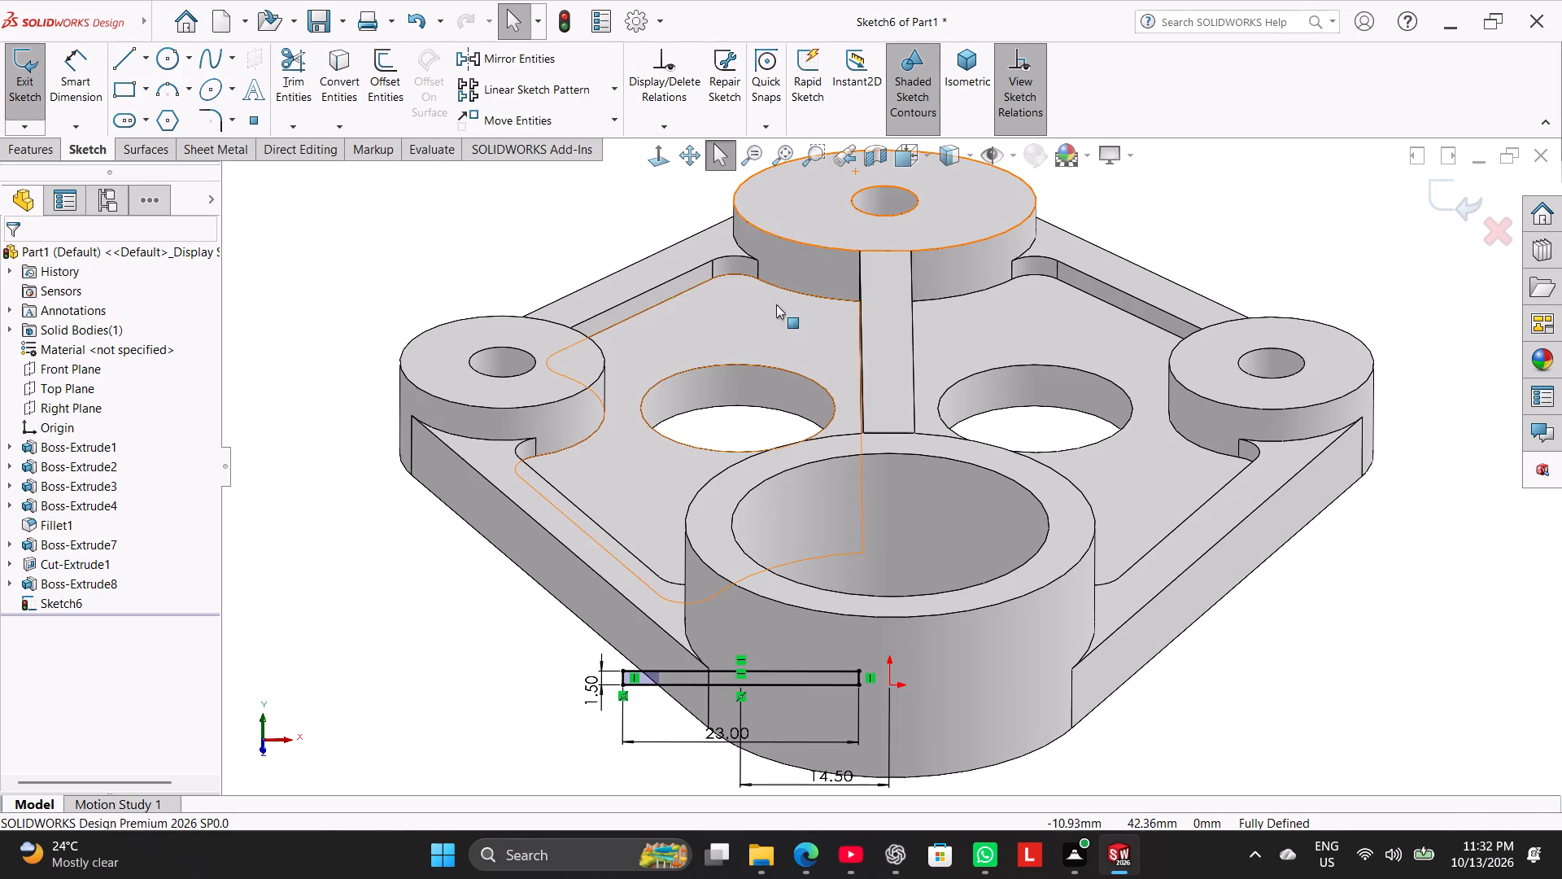
middle_click_drag(547, 635, 524, 714)
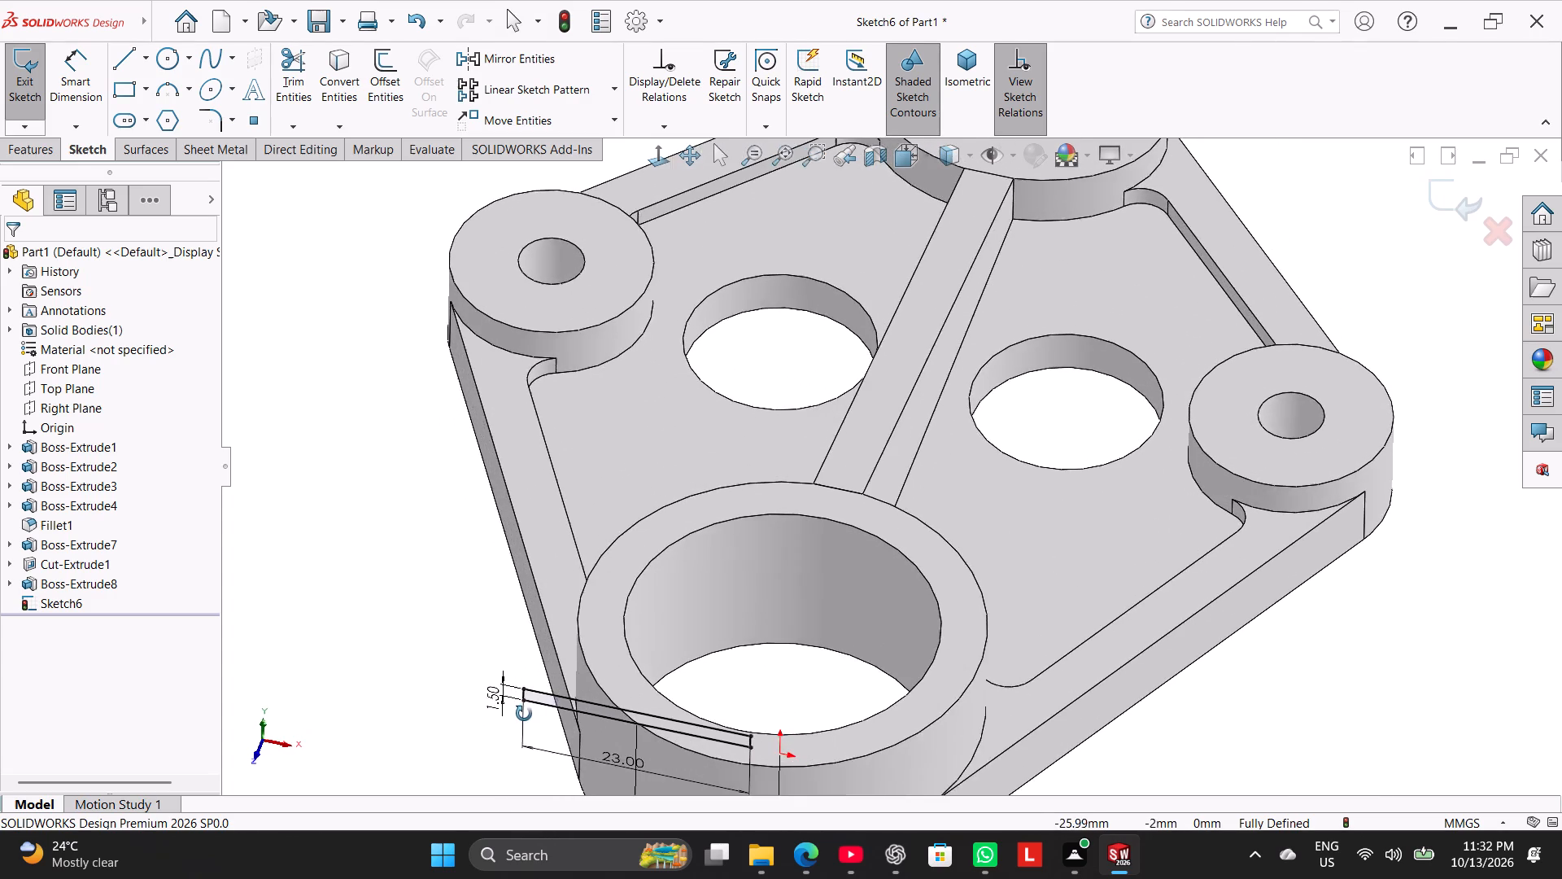
middle_click_drag(524, 714, 473, 684)
scroll(473, 684, "up", 3)
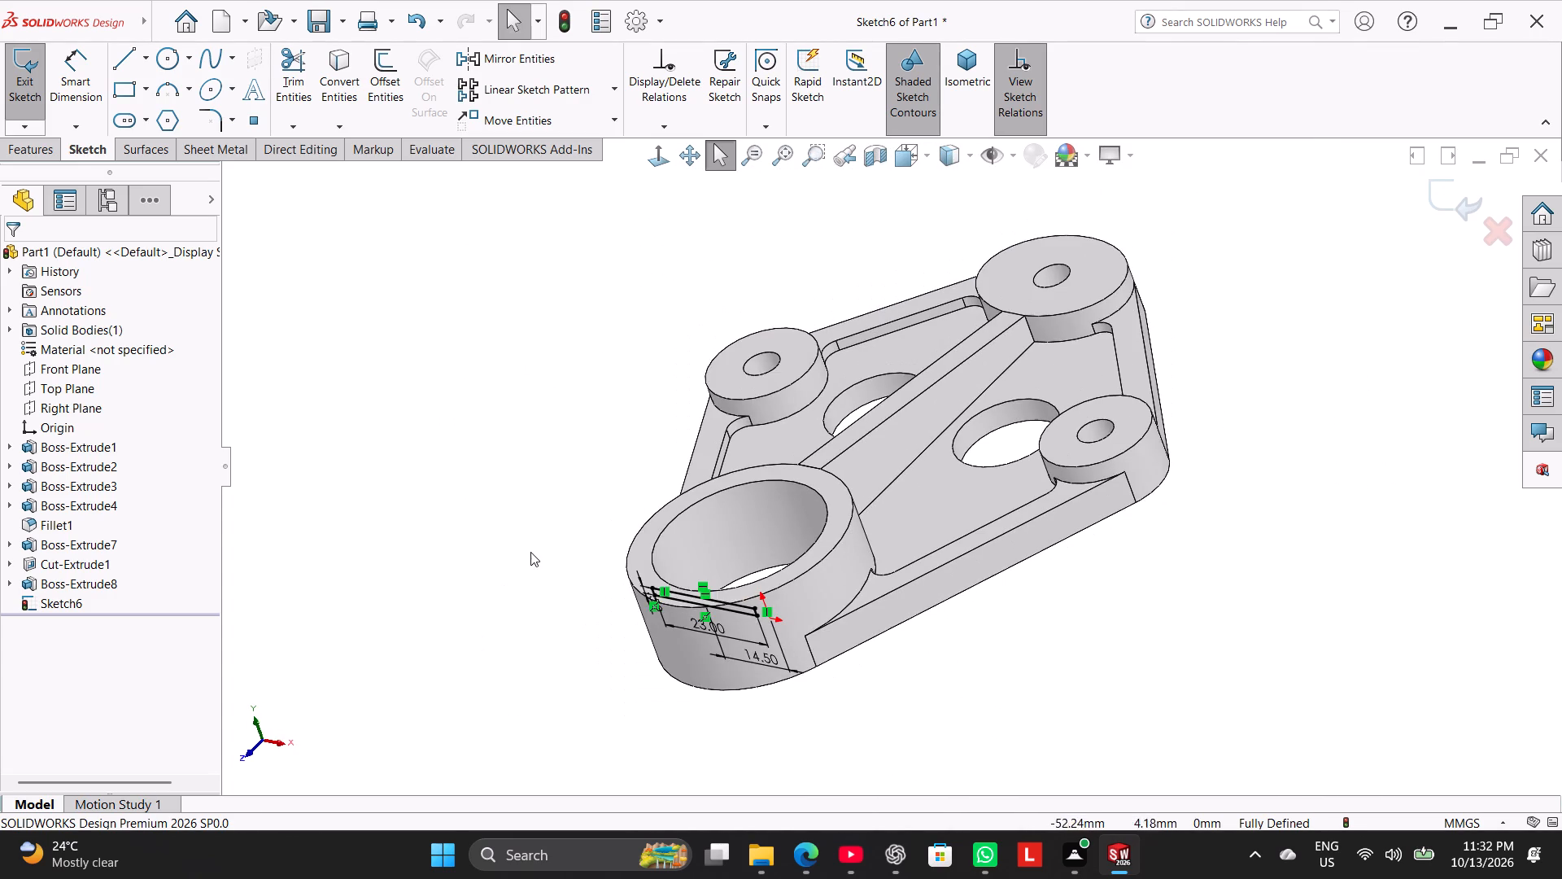
middle_click_drag(534, 566, 561, 695)
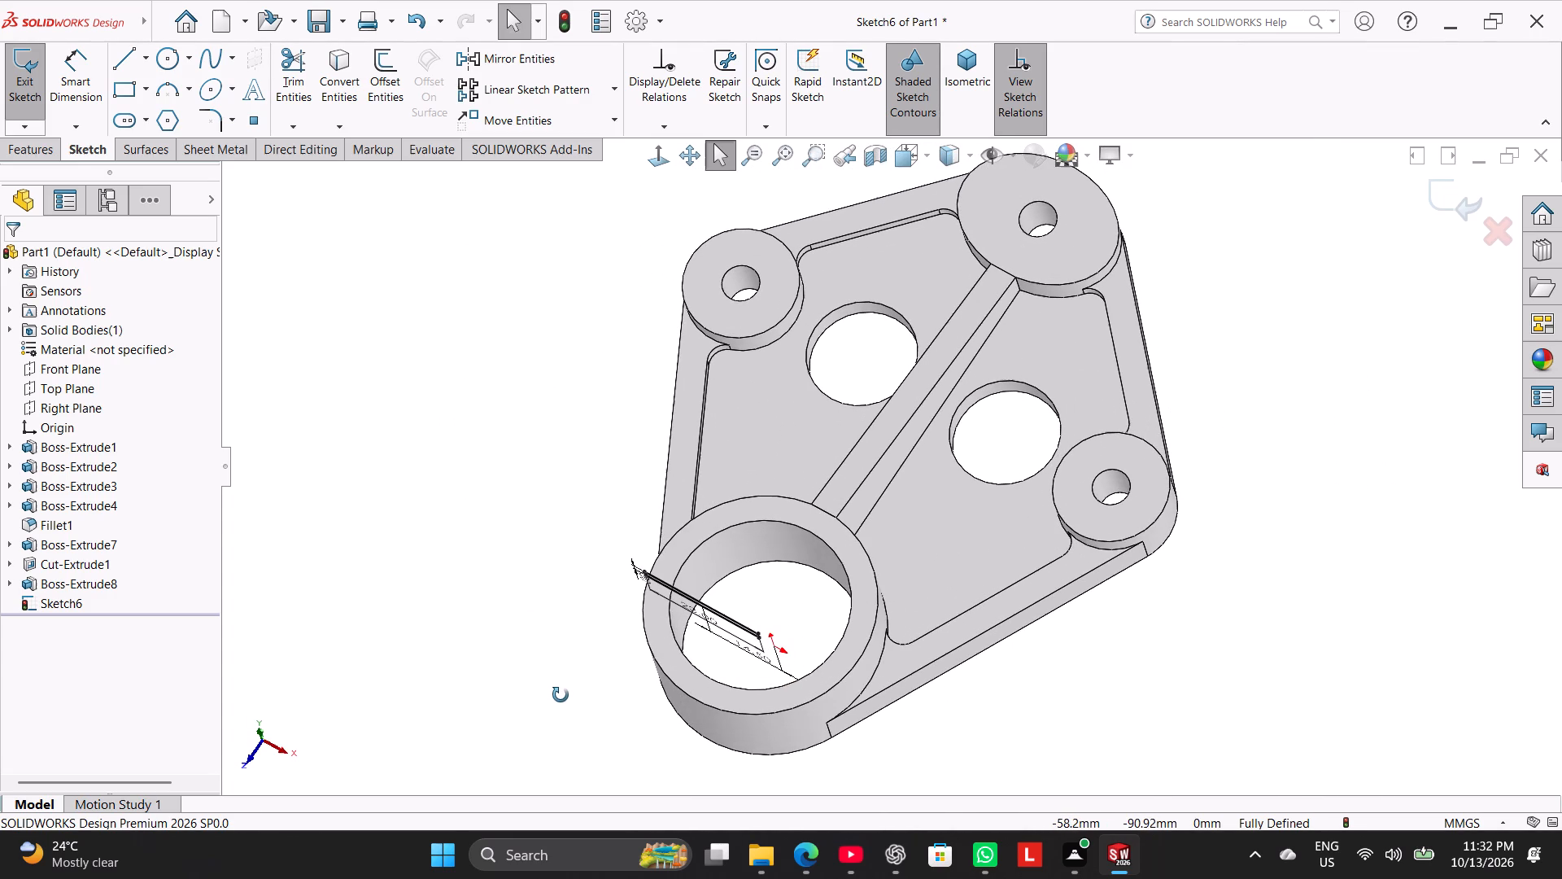
middle_click_drag(561, 695, 502, 659)
middle_click_drag(494, 650, 556, 678)
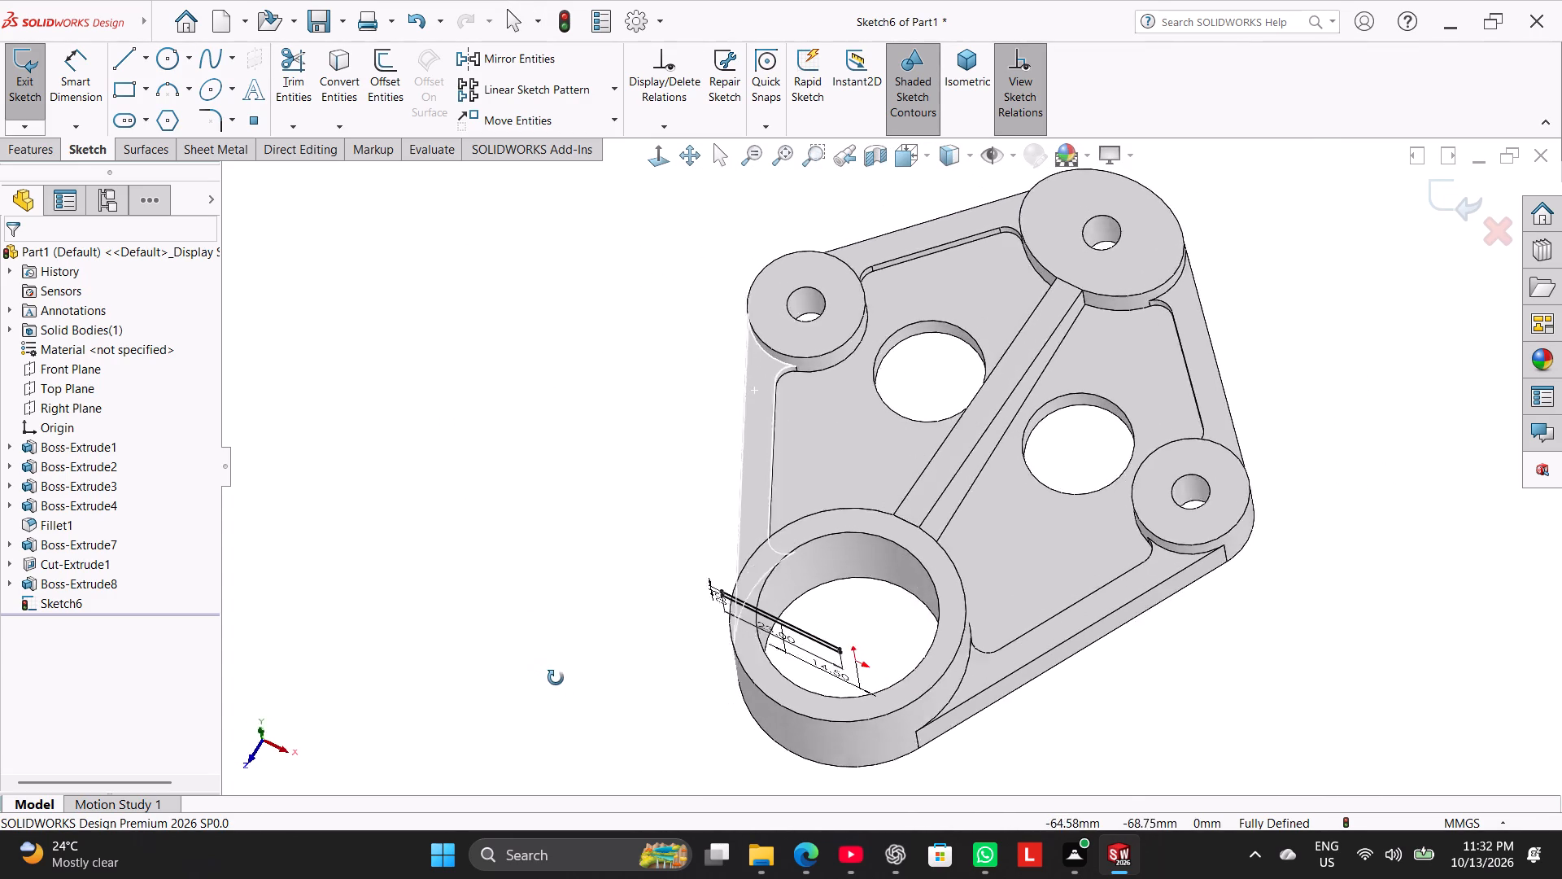
middle_click_drag(556, 678, 562, 740)
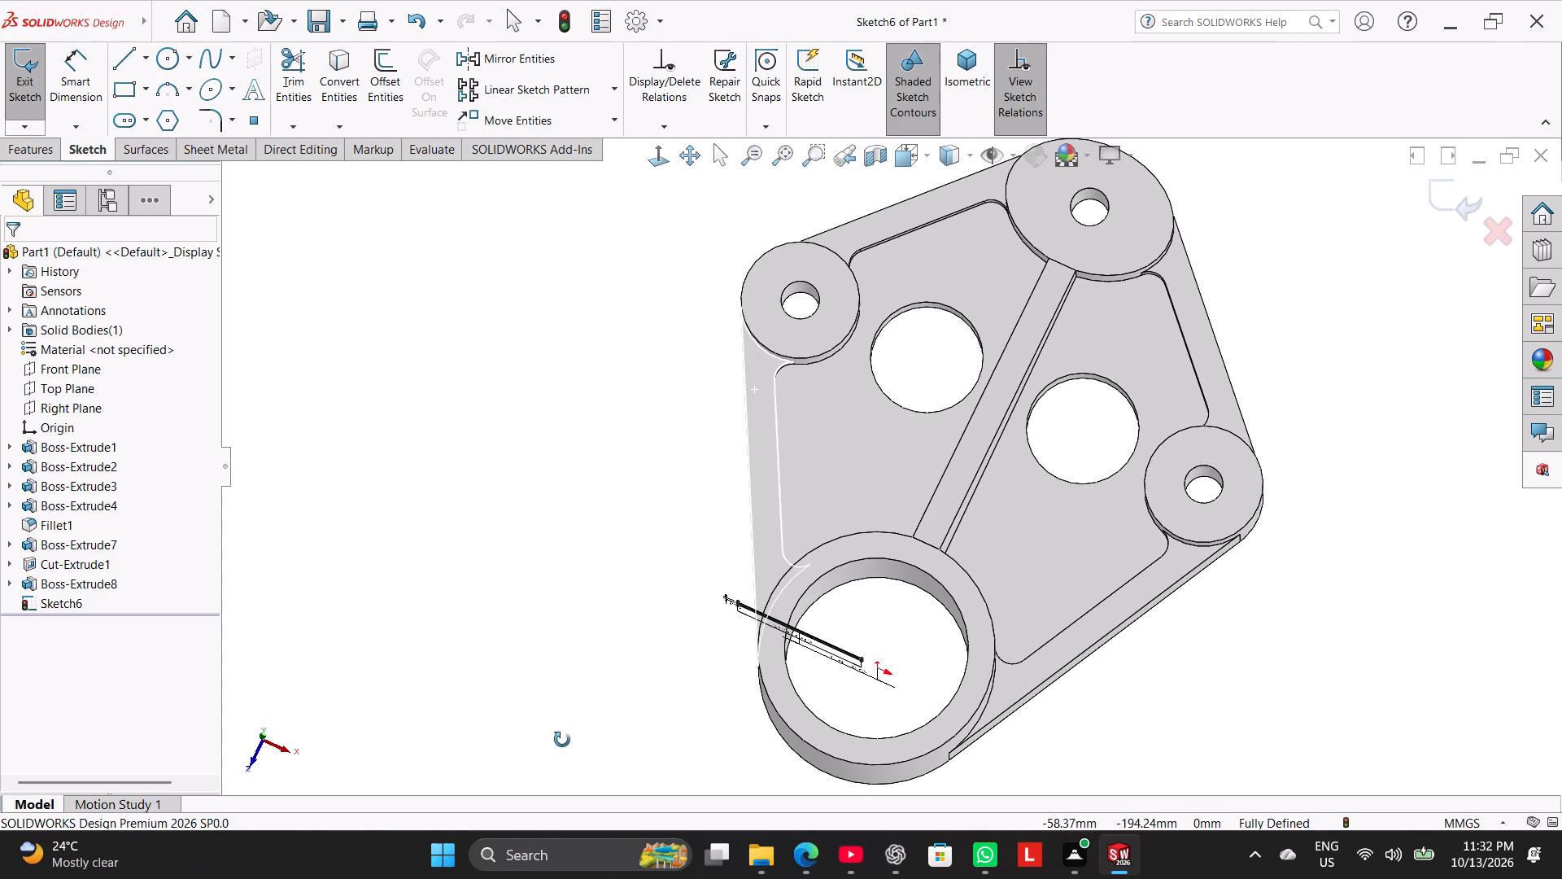
middle_click_drag(562, 740, 559, 650)
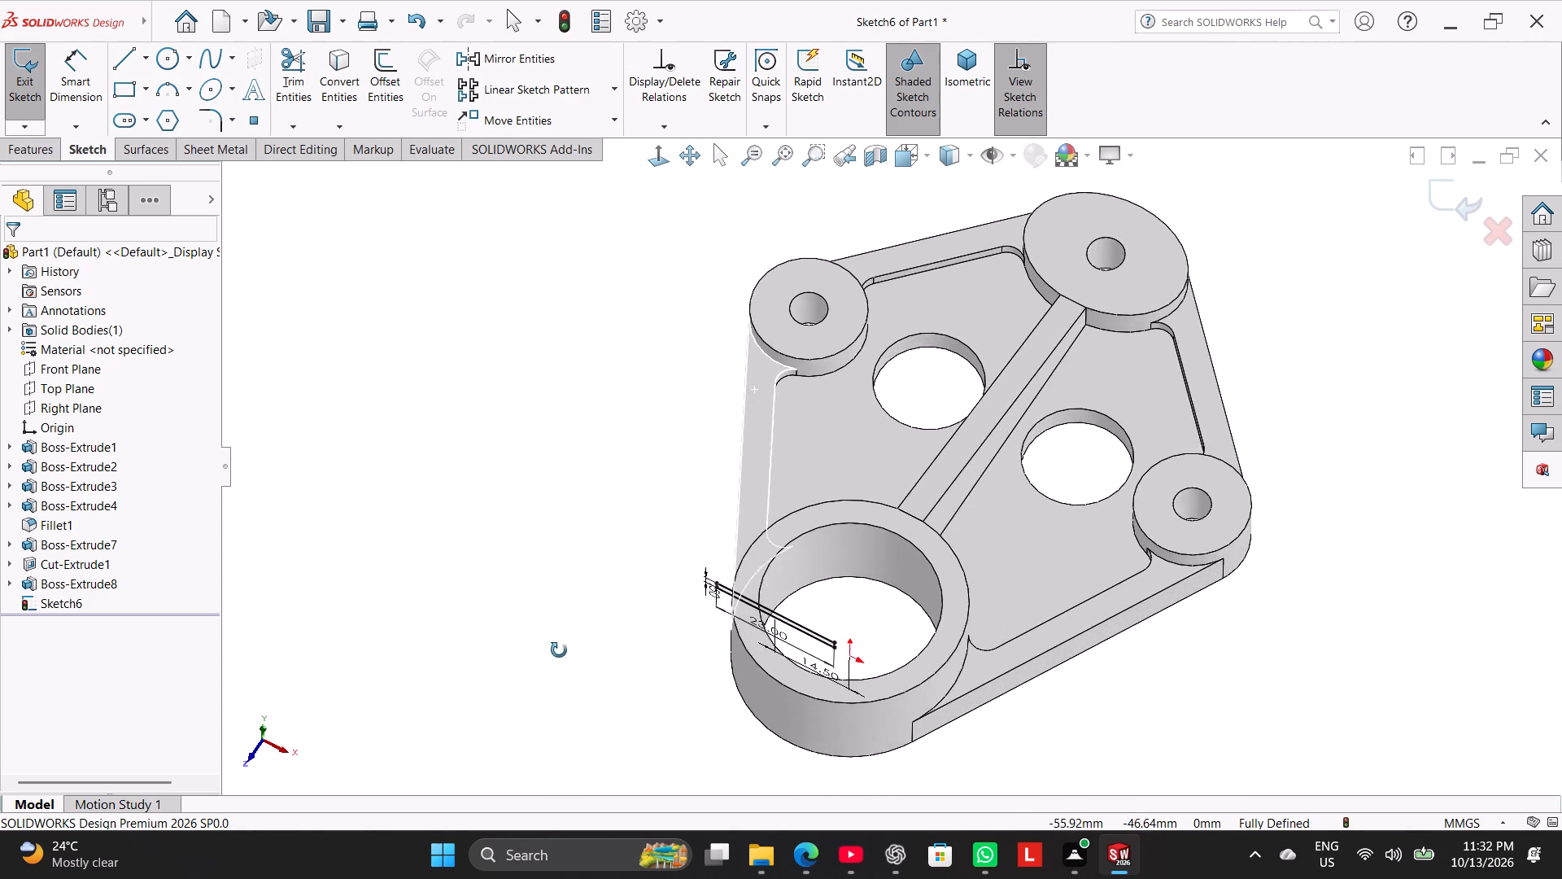
middle_click_drag(559, 650, 541, 616)
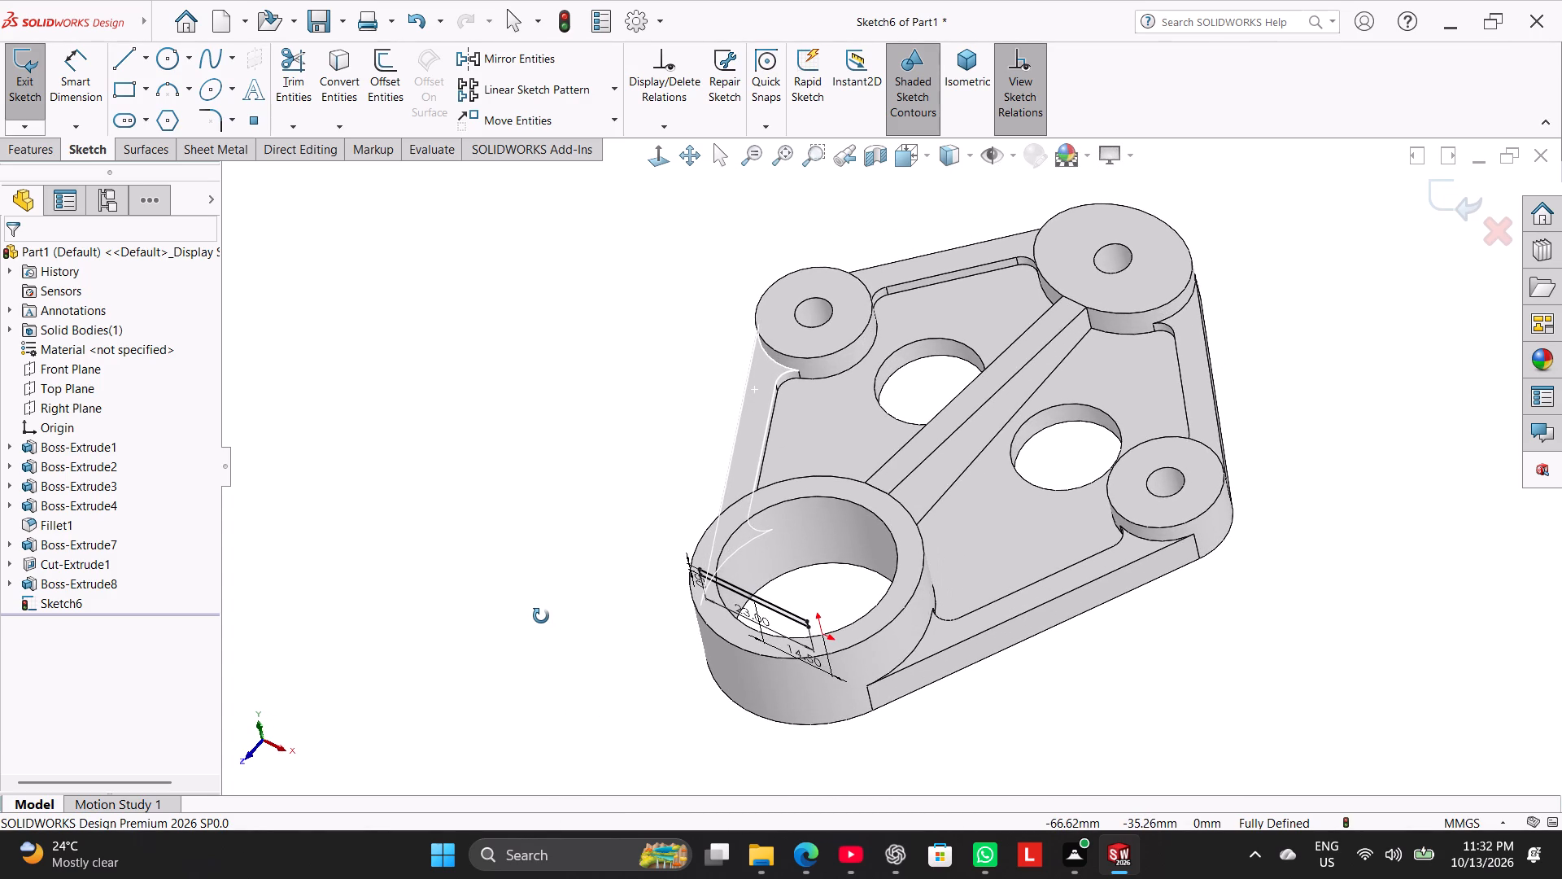
middle_click_drag(541, 616, 564, 640)
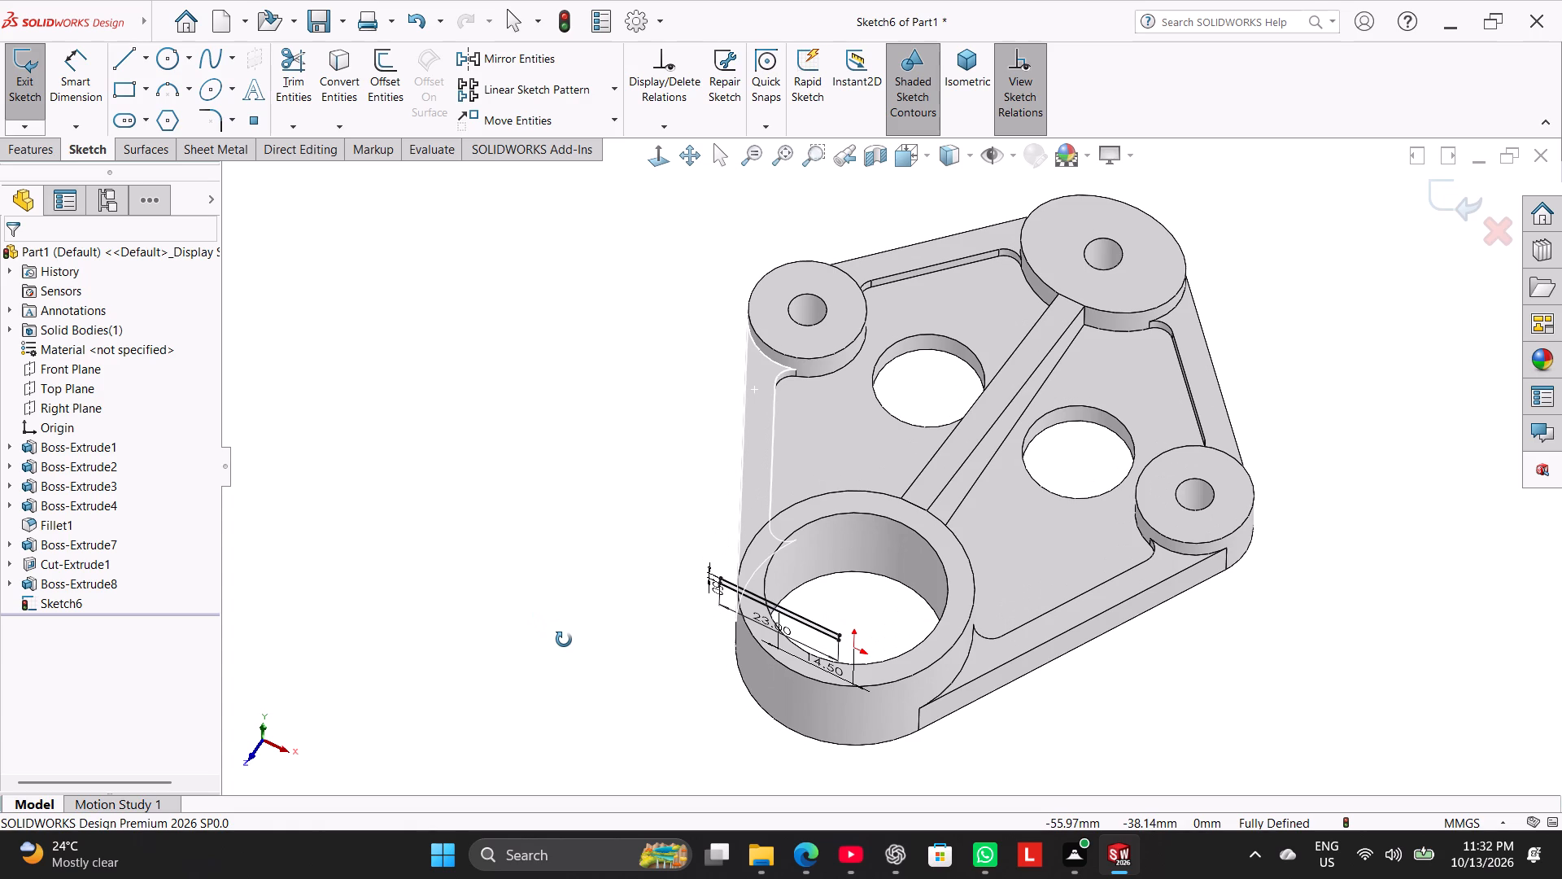
middle_click_drag(564, 640, 566, 568)
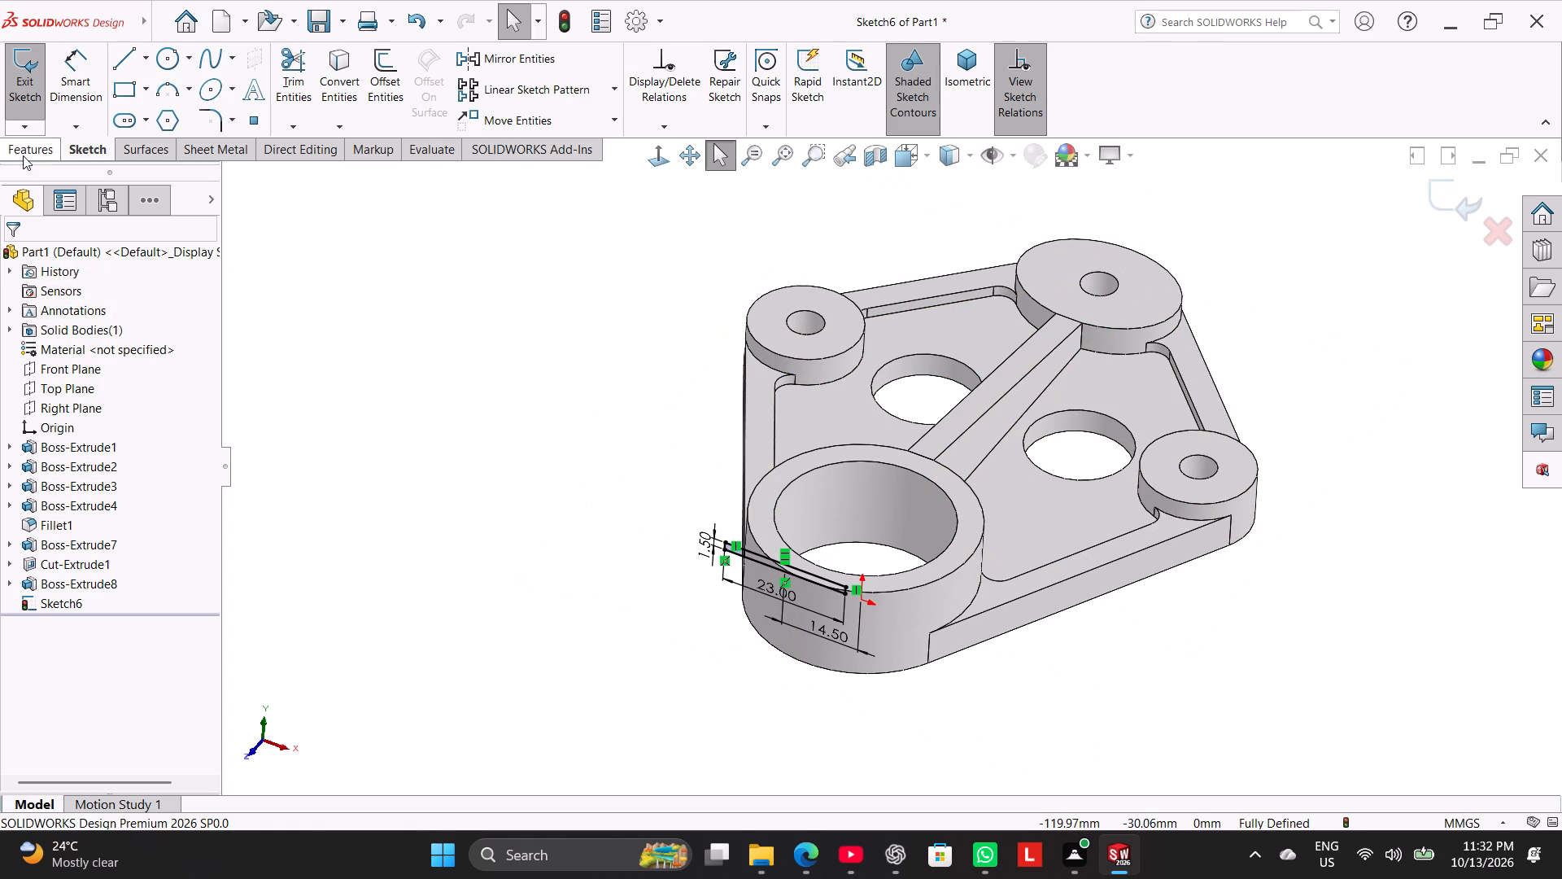
Cut-extrude the 23 x 1.5 mm rectangle as a blind cut 40 mm deep from its sketch plane.
left_click(23, 155)
left_click(285, 80)
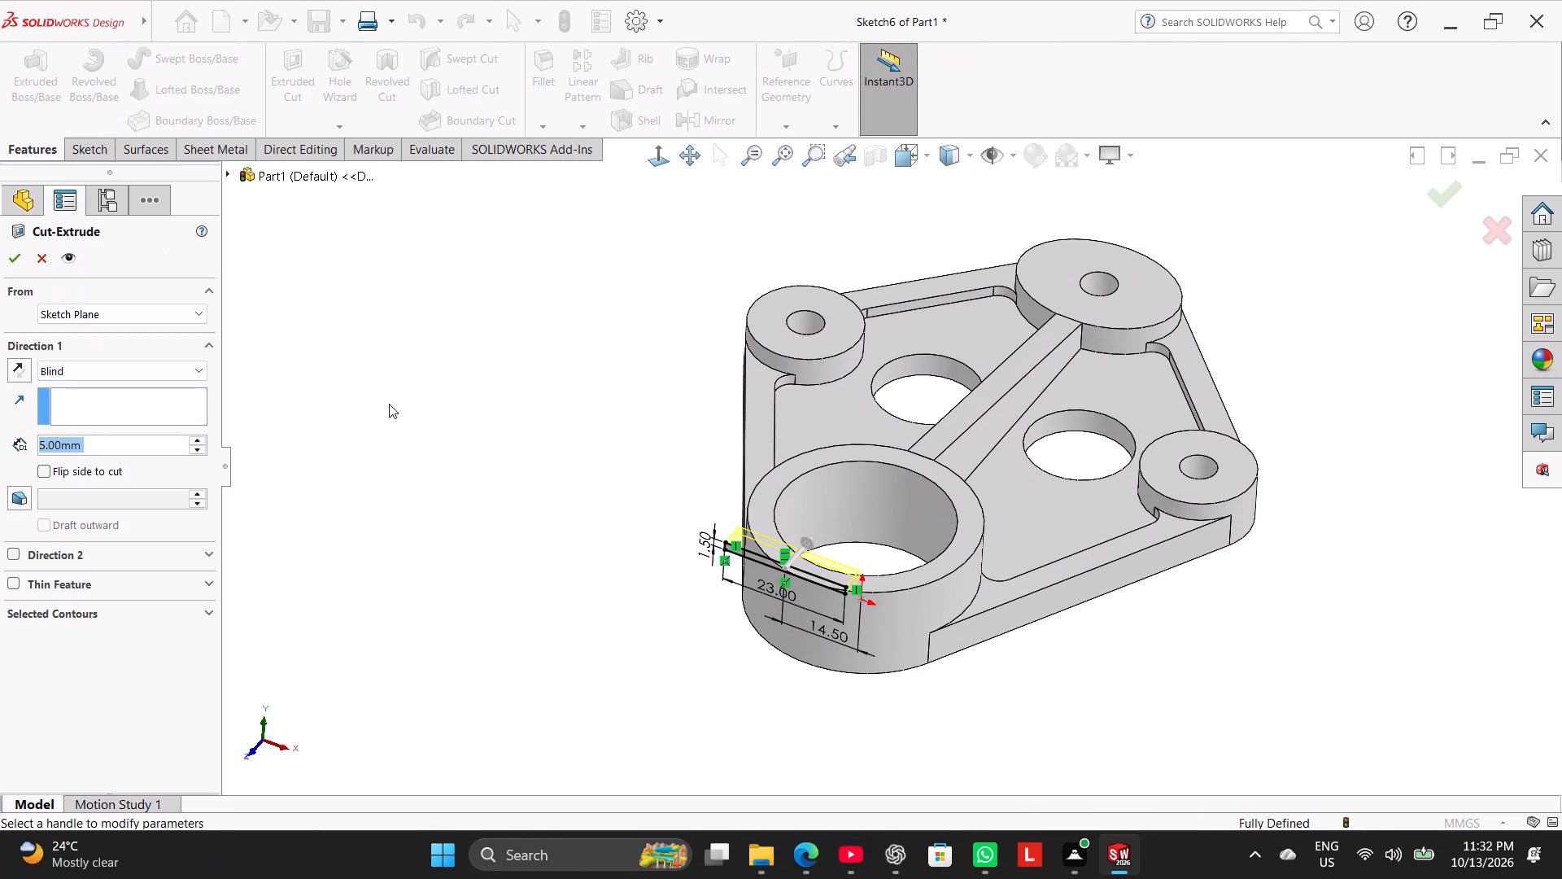
middle_click_drag(396, 421, 408, 551)
double_click(127, 447)
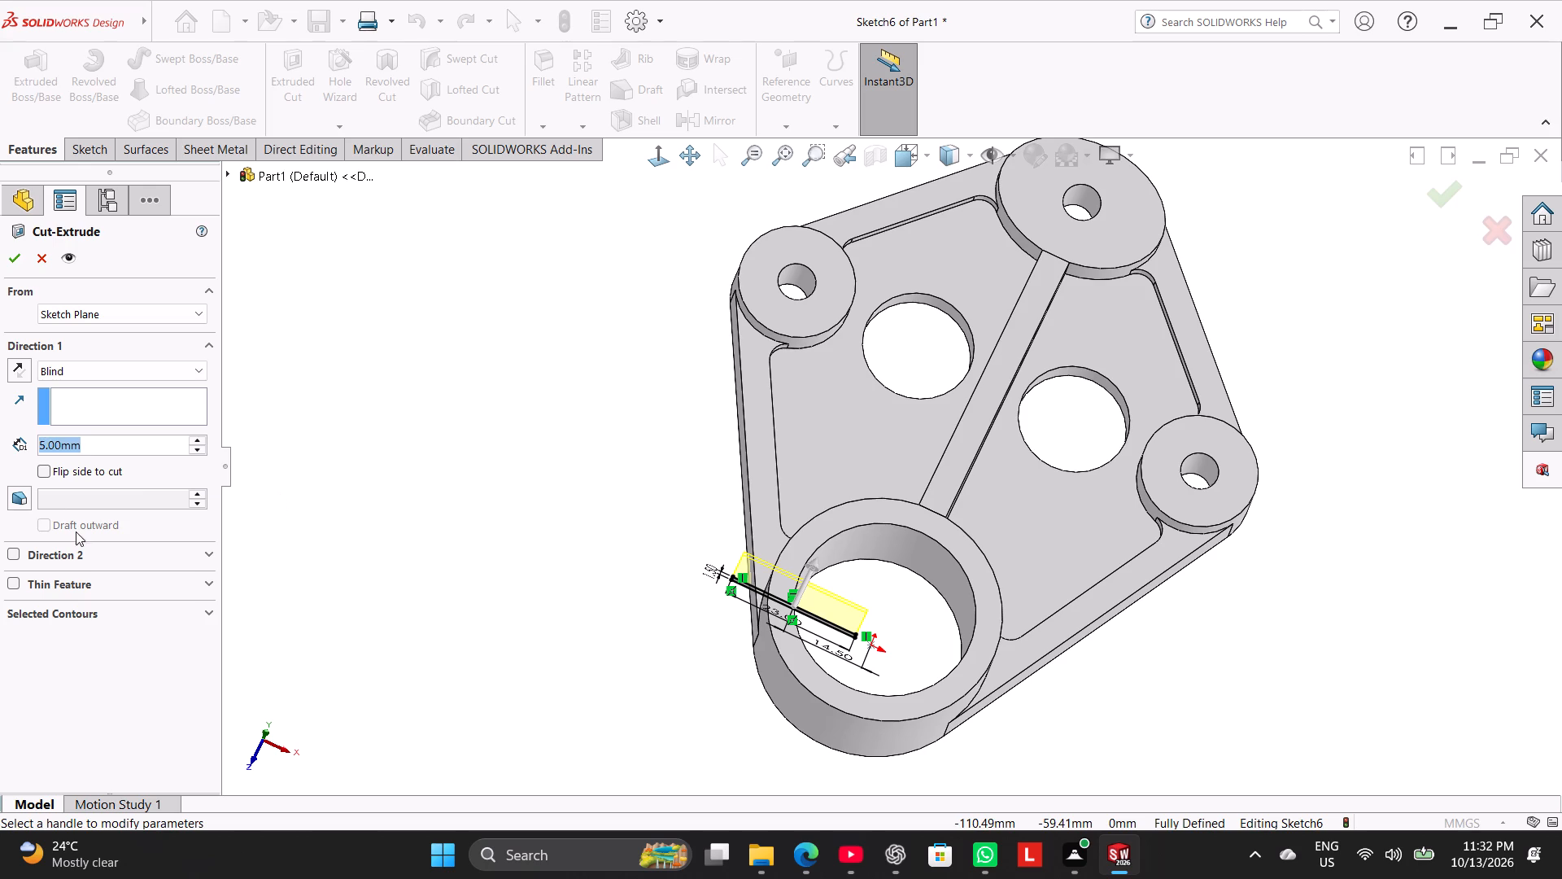
type("50")
key("Return")
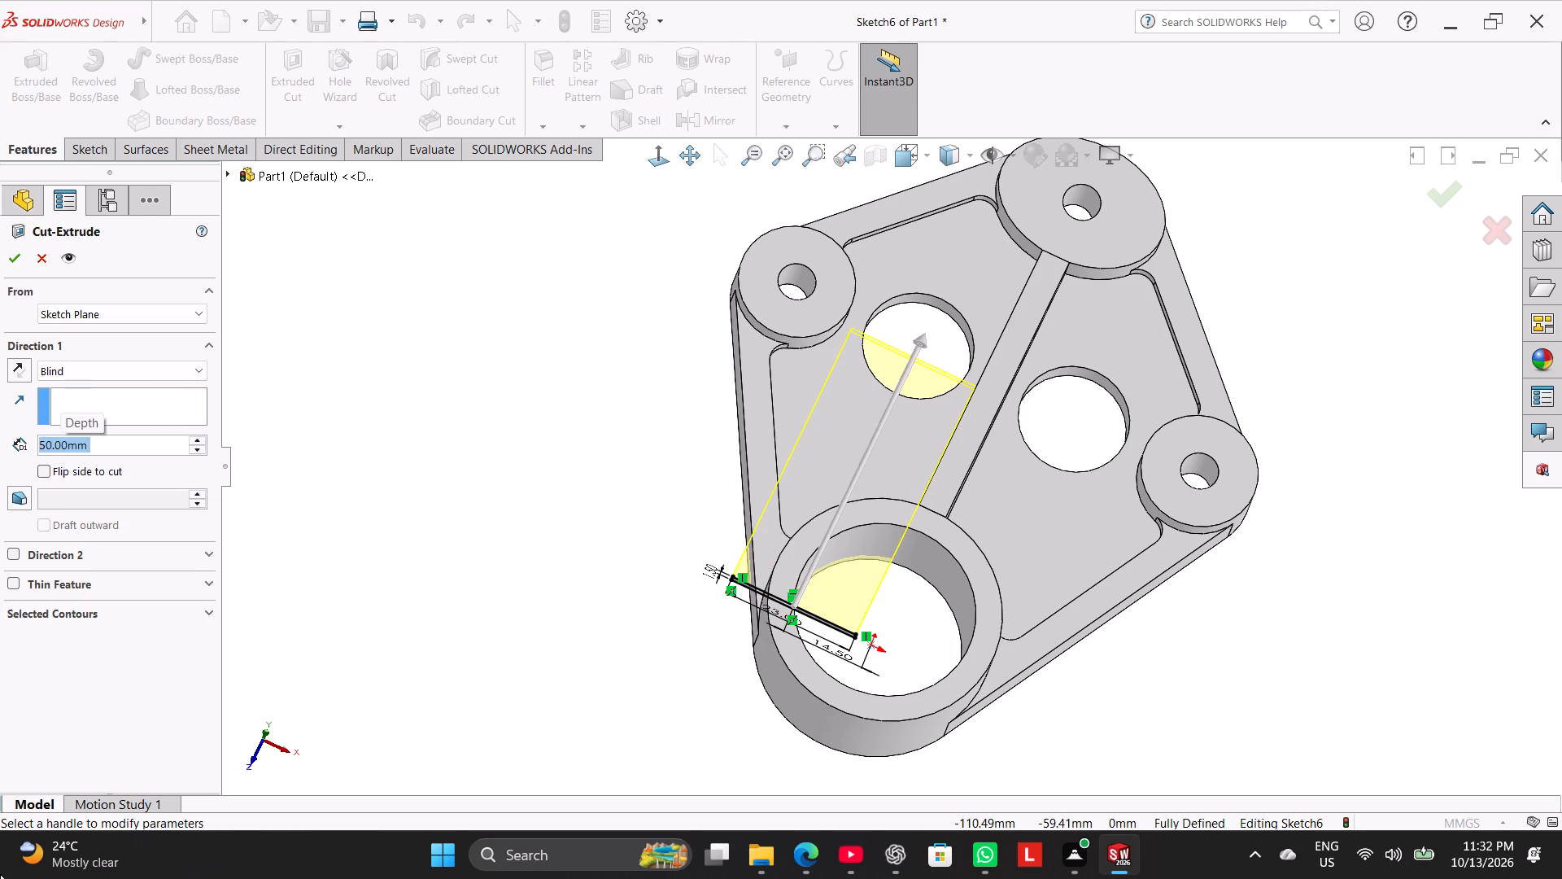
type("40")
key("Return")
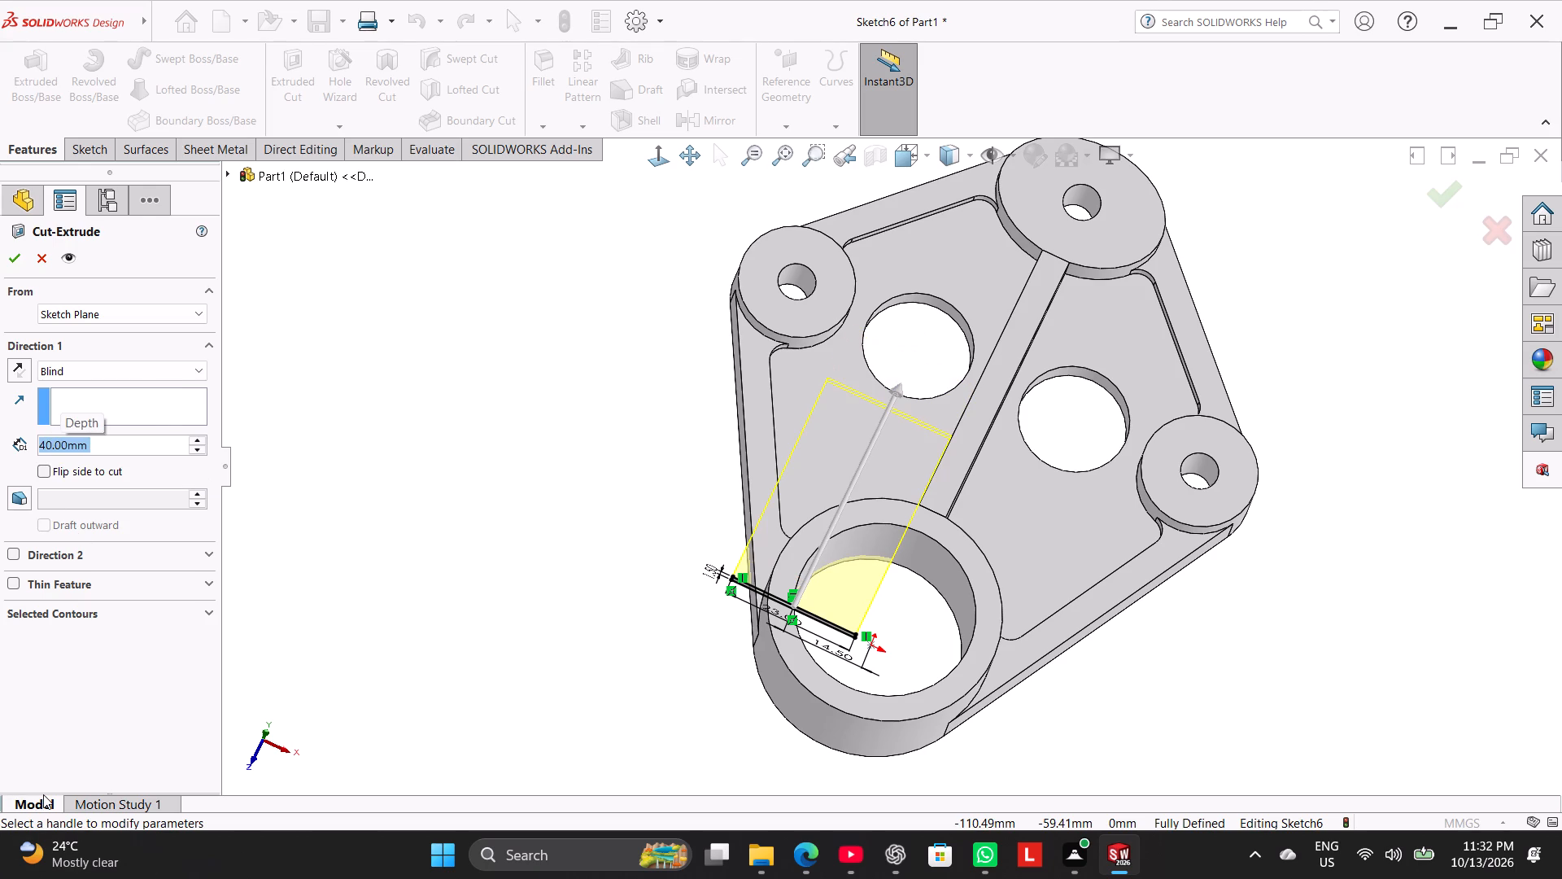
middle_click_drag(1289, 651, 1177, 581)
left_click(14, 264)
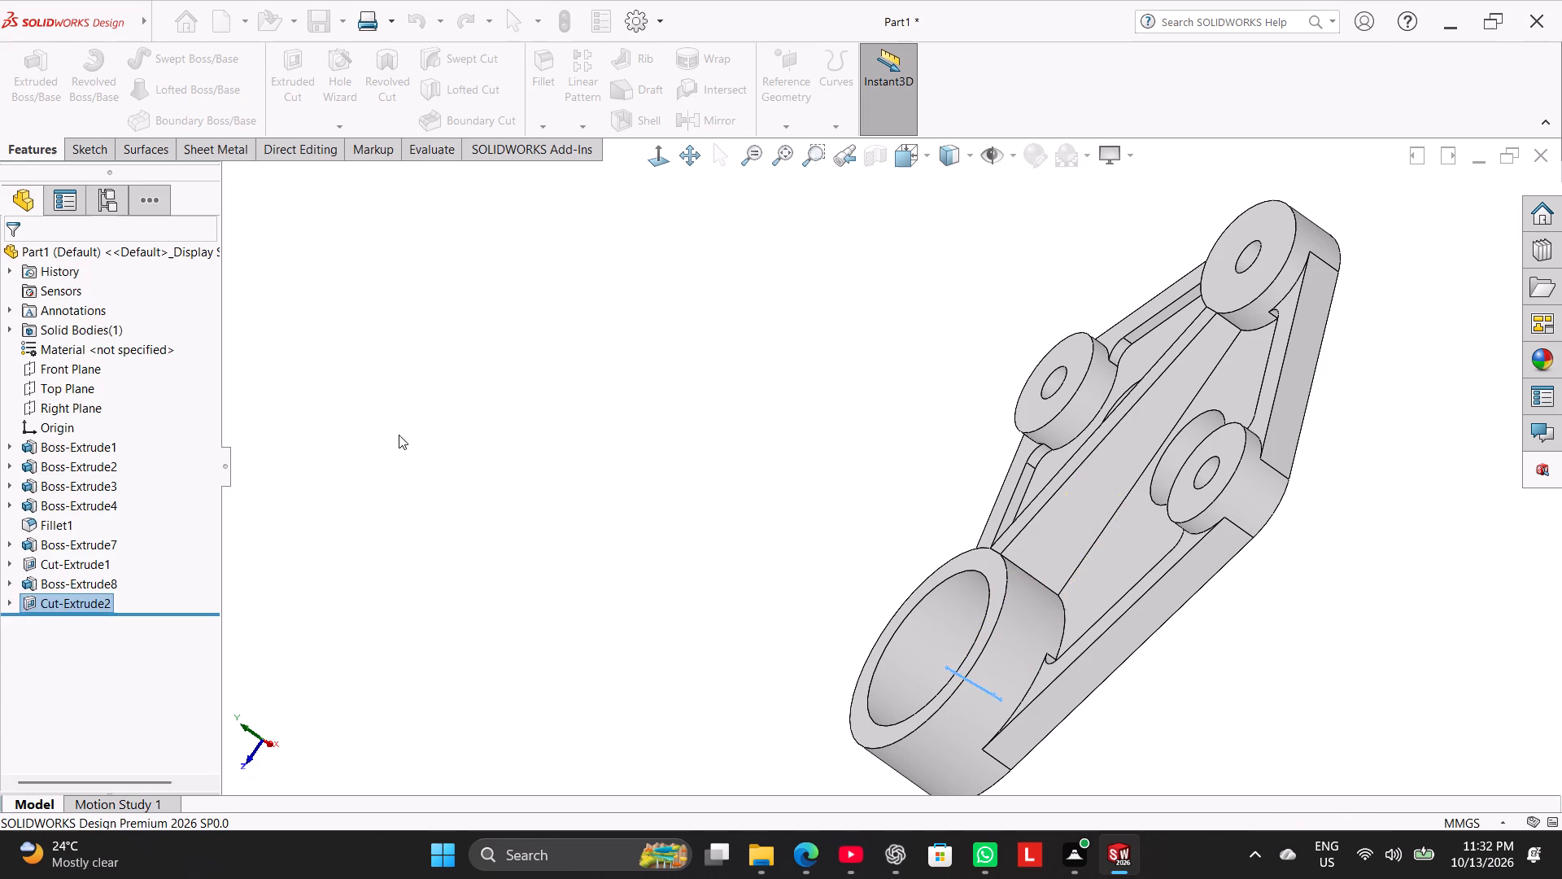
left_click(404, 437)
Inspect the new underside recess from several angles and in a Front Plane section preview, leaving the section unapplied.
middle_click_drag(514, 496, 721, 228)
scroll(536, 505, "up", 1)
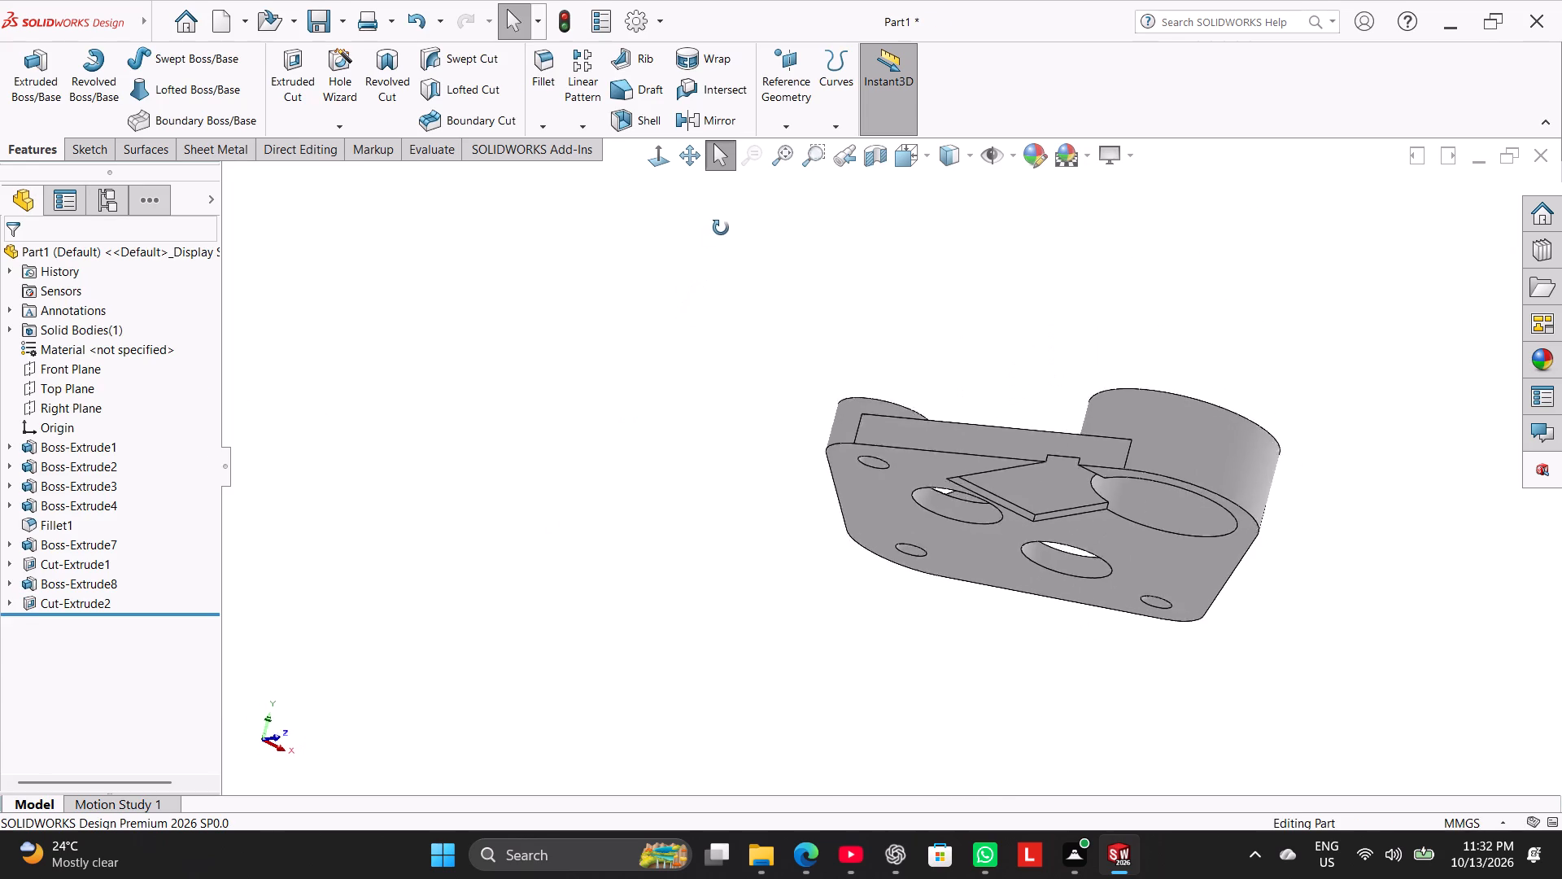
middle_click_drag(721, 228, 612, 291)
left_click(868, 158)
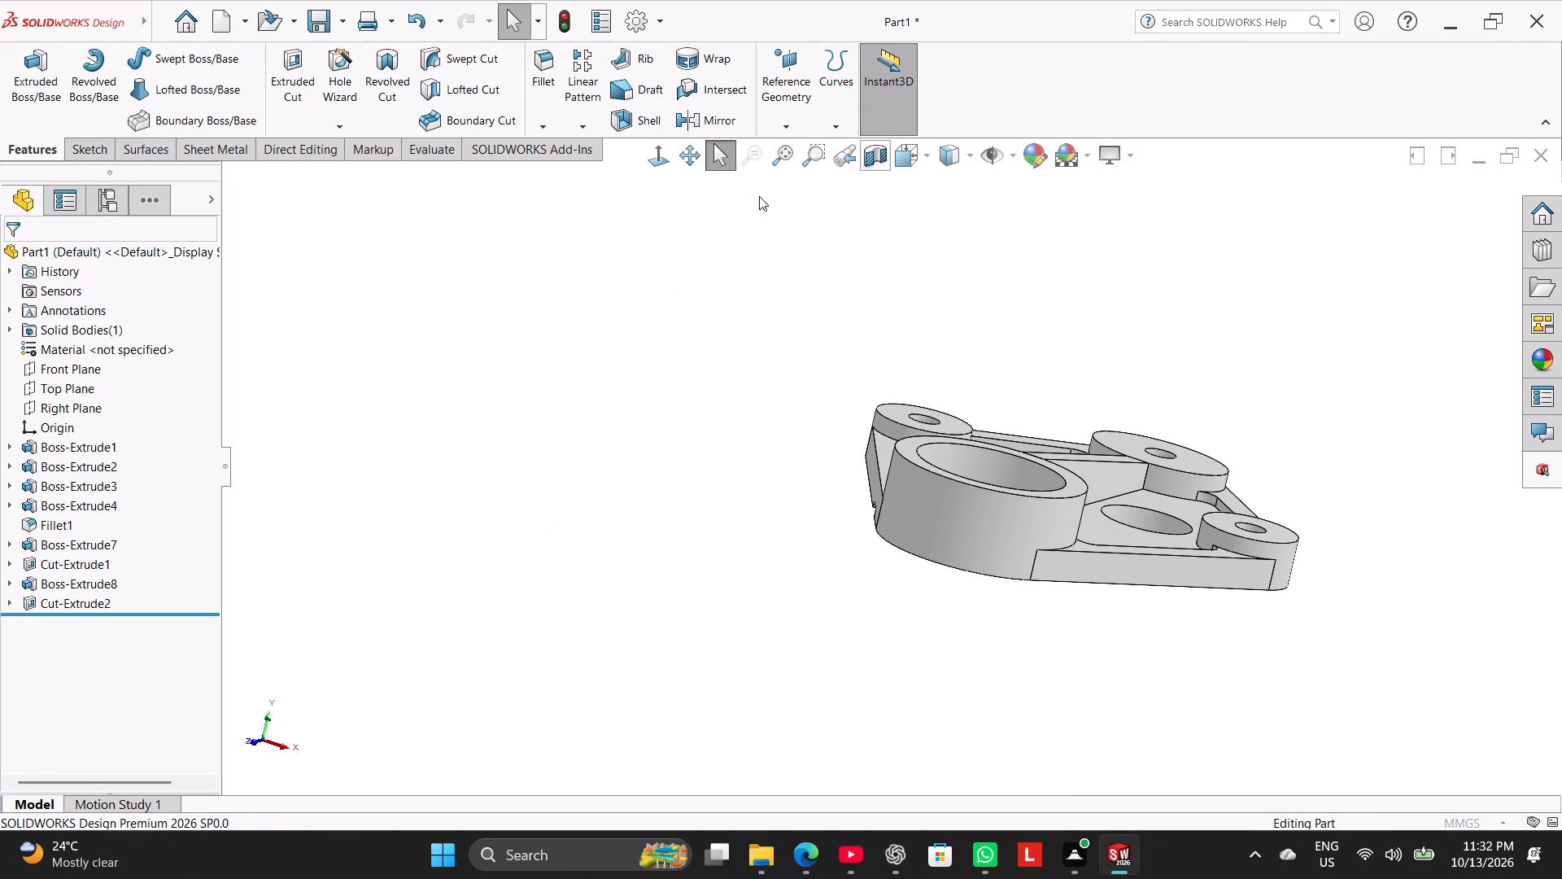
left_click(664, 161)
left_click(459, 483)
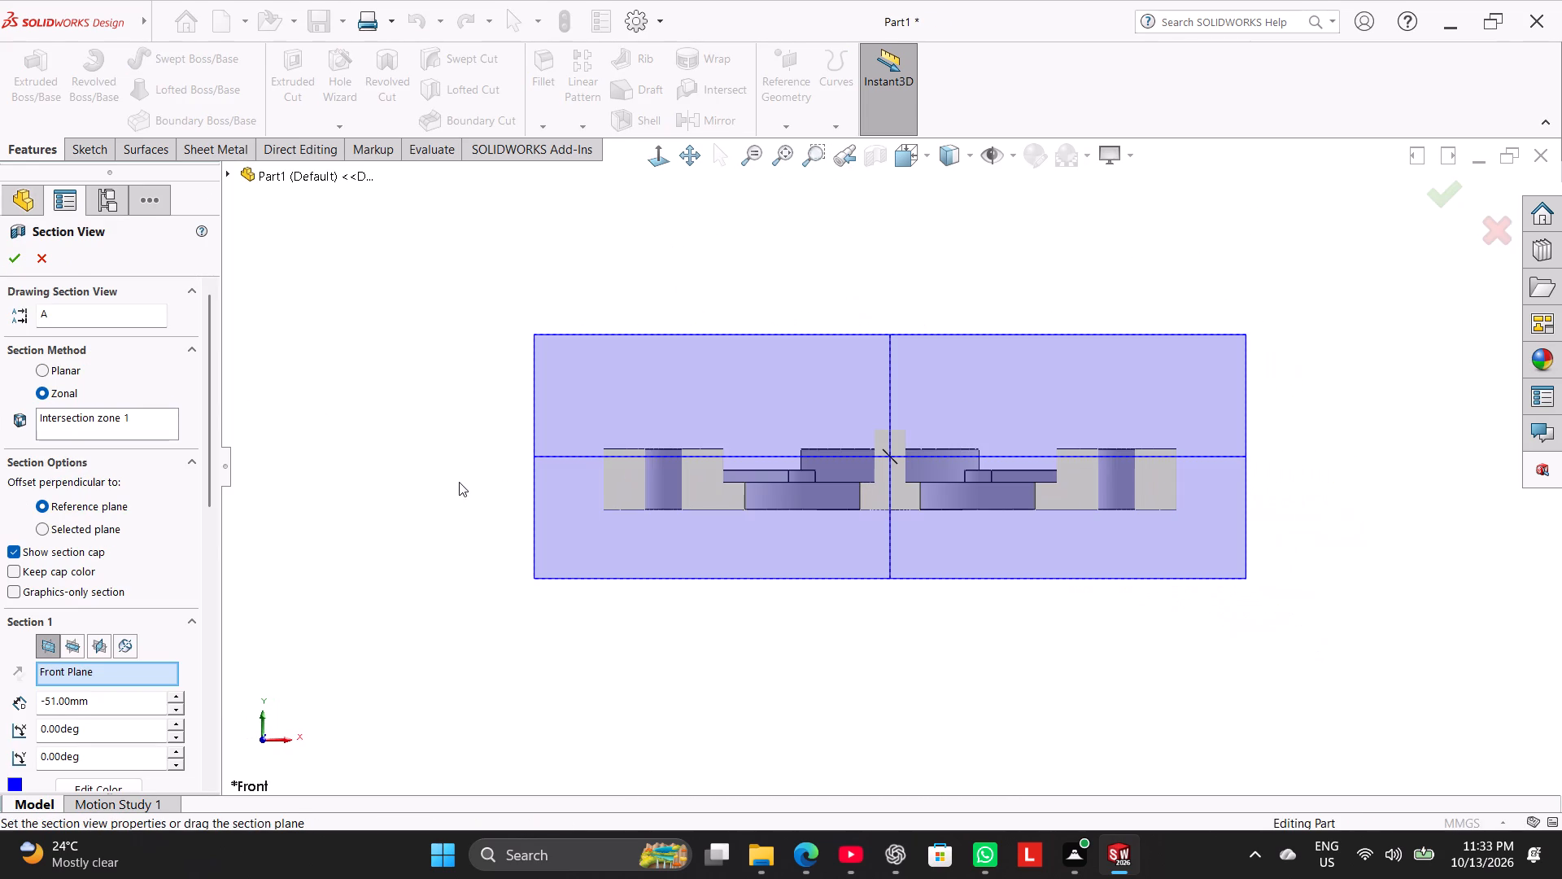
left_click(429, 520)
left_click(629, 243)
middle_click_drag(697, 313, 714, 331)
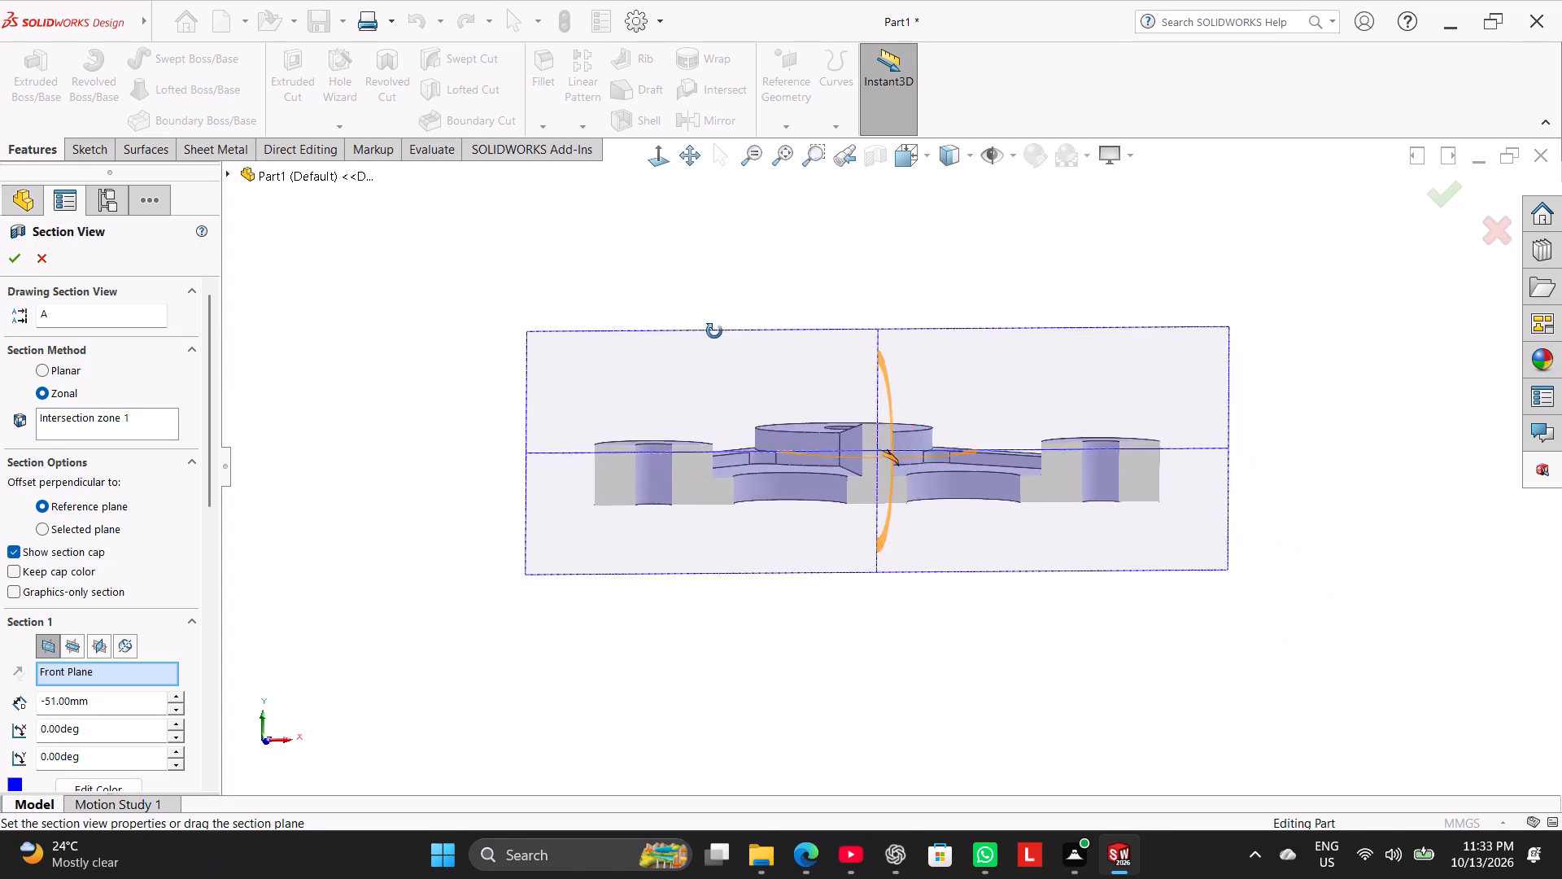
middle_click_drag(714, 331, 709, 295)
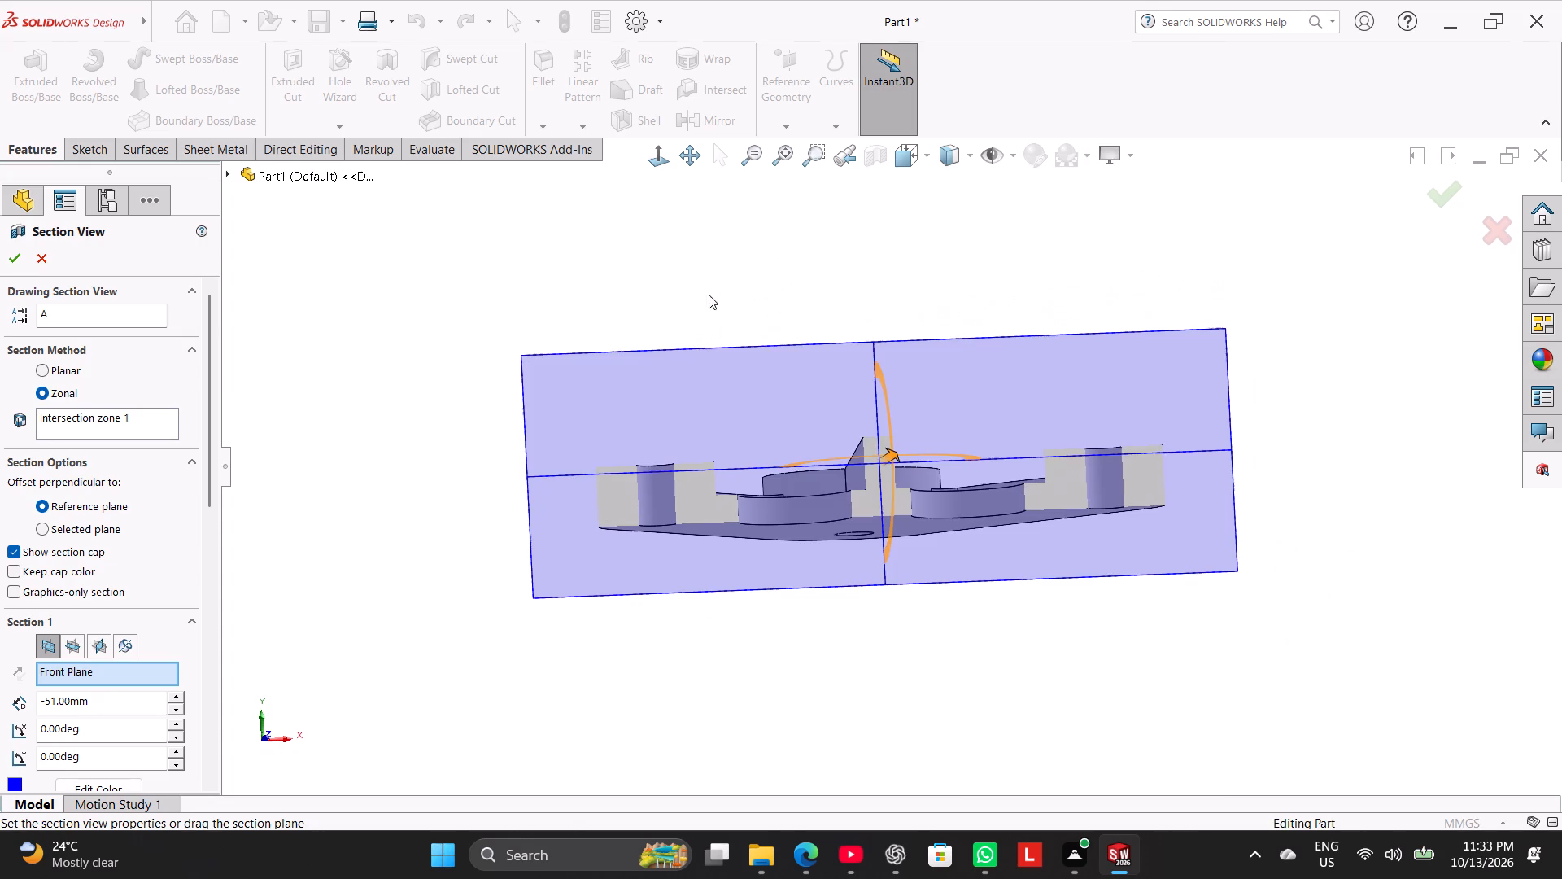
left_click(667, 166)
left_click(554, 303)
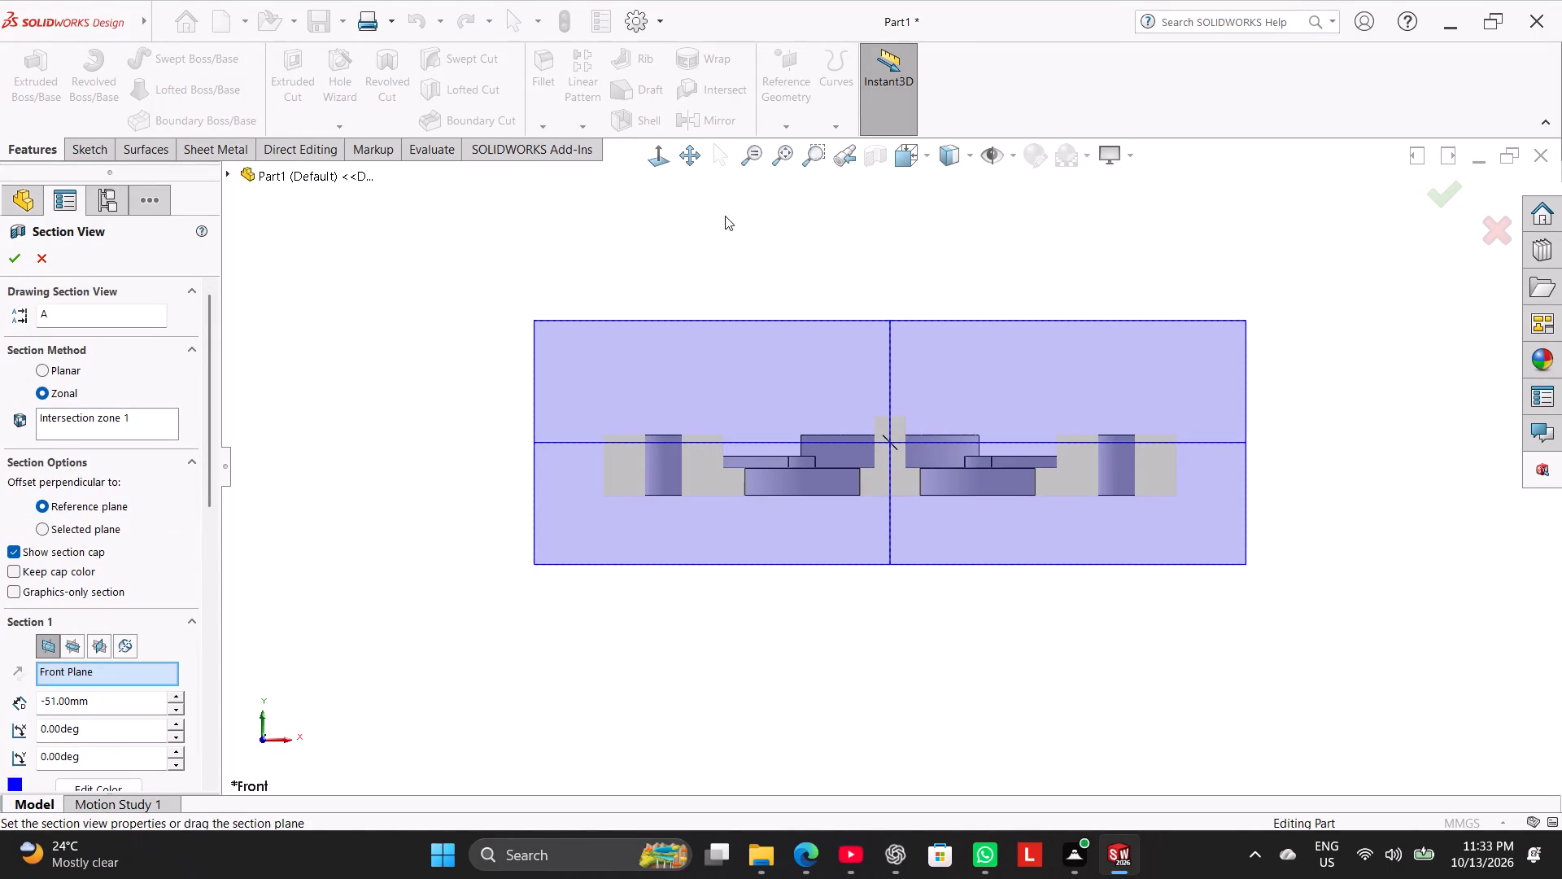
left_click(47, 256)
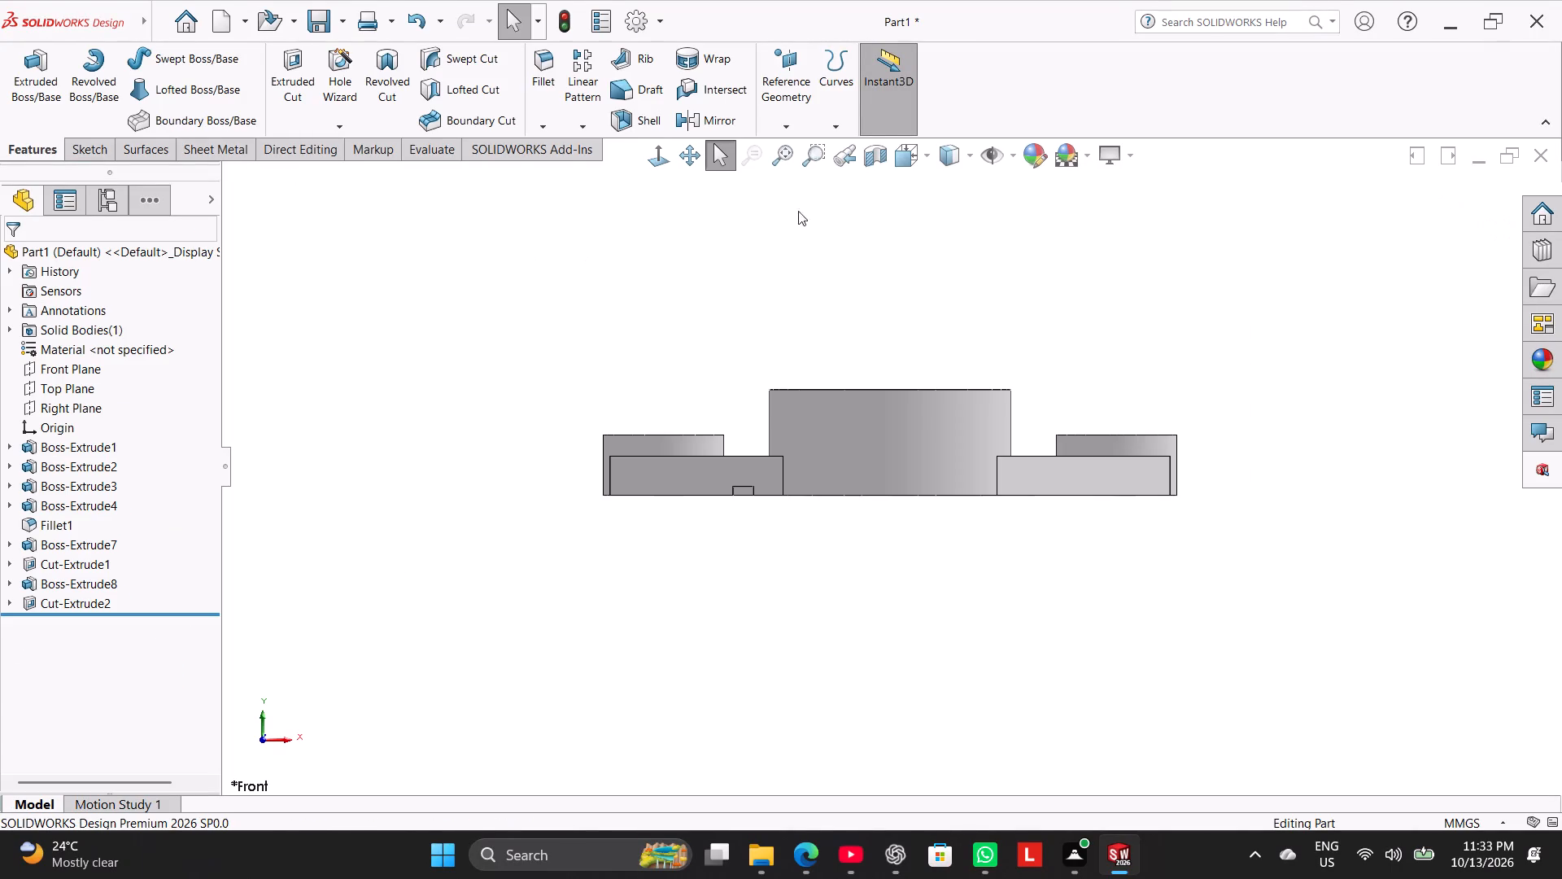
Preview a section through the Front Plane at 0 mm offset, comparing it with a lengthwise section through the Right Plane.
left_click(869, 155)
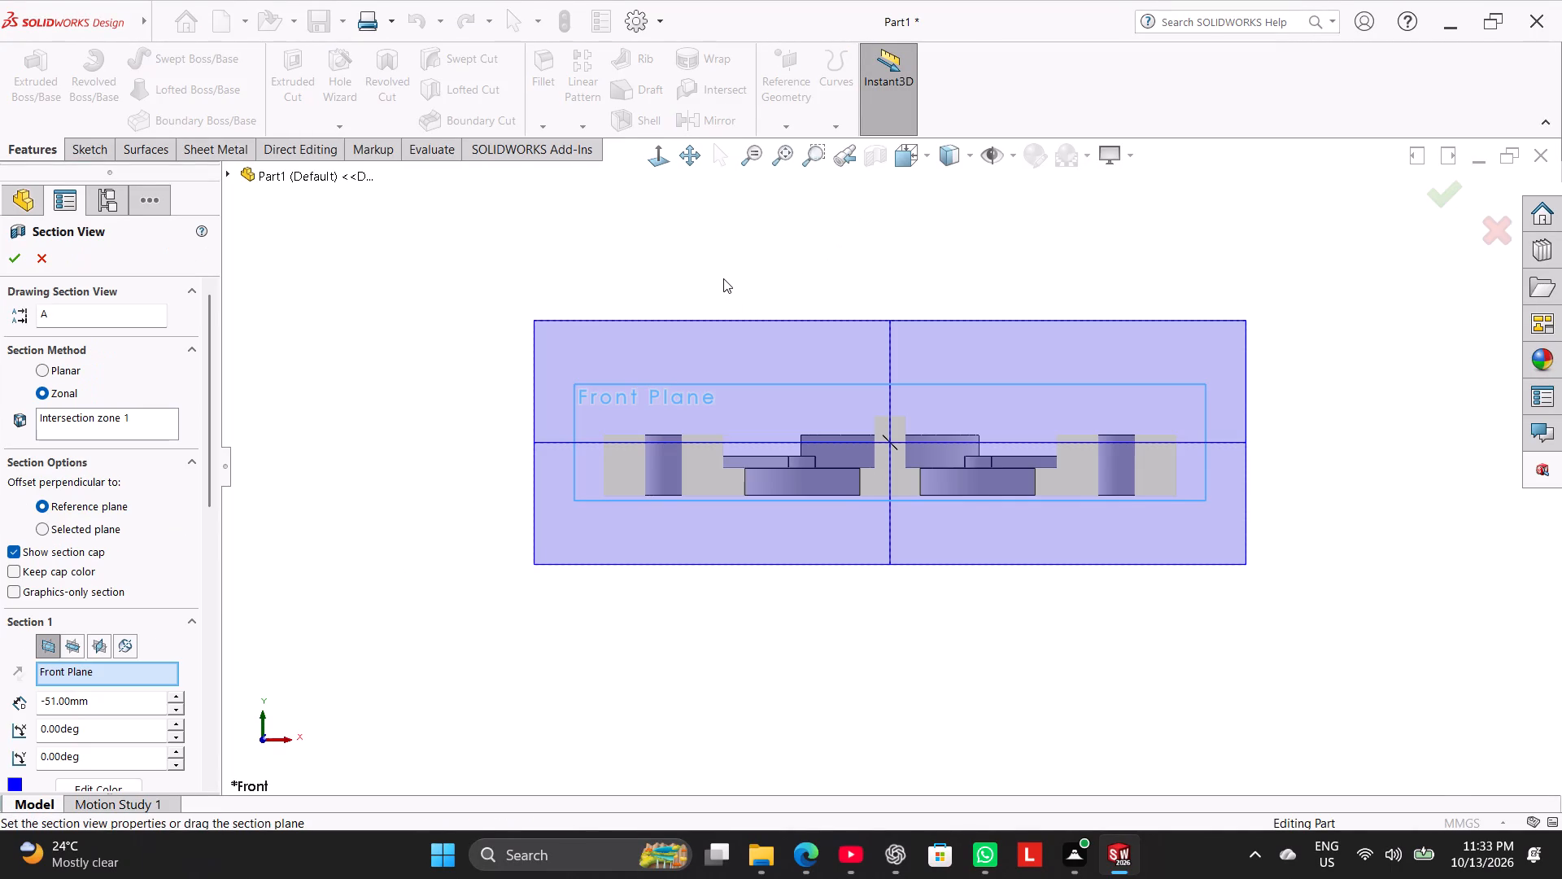
middle_click_drag(723, 273, 731, 448)
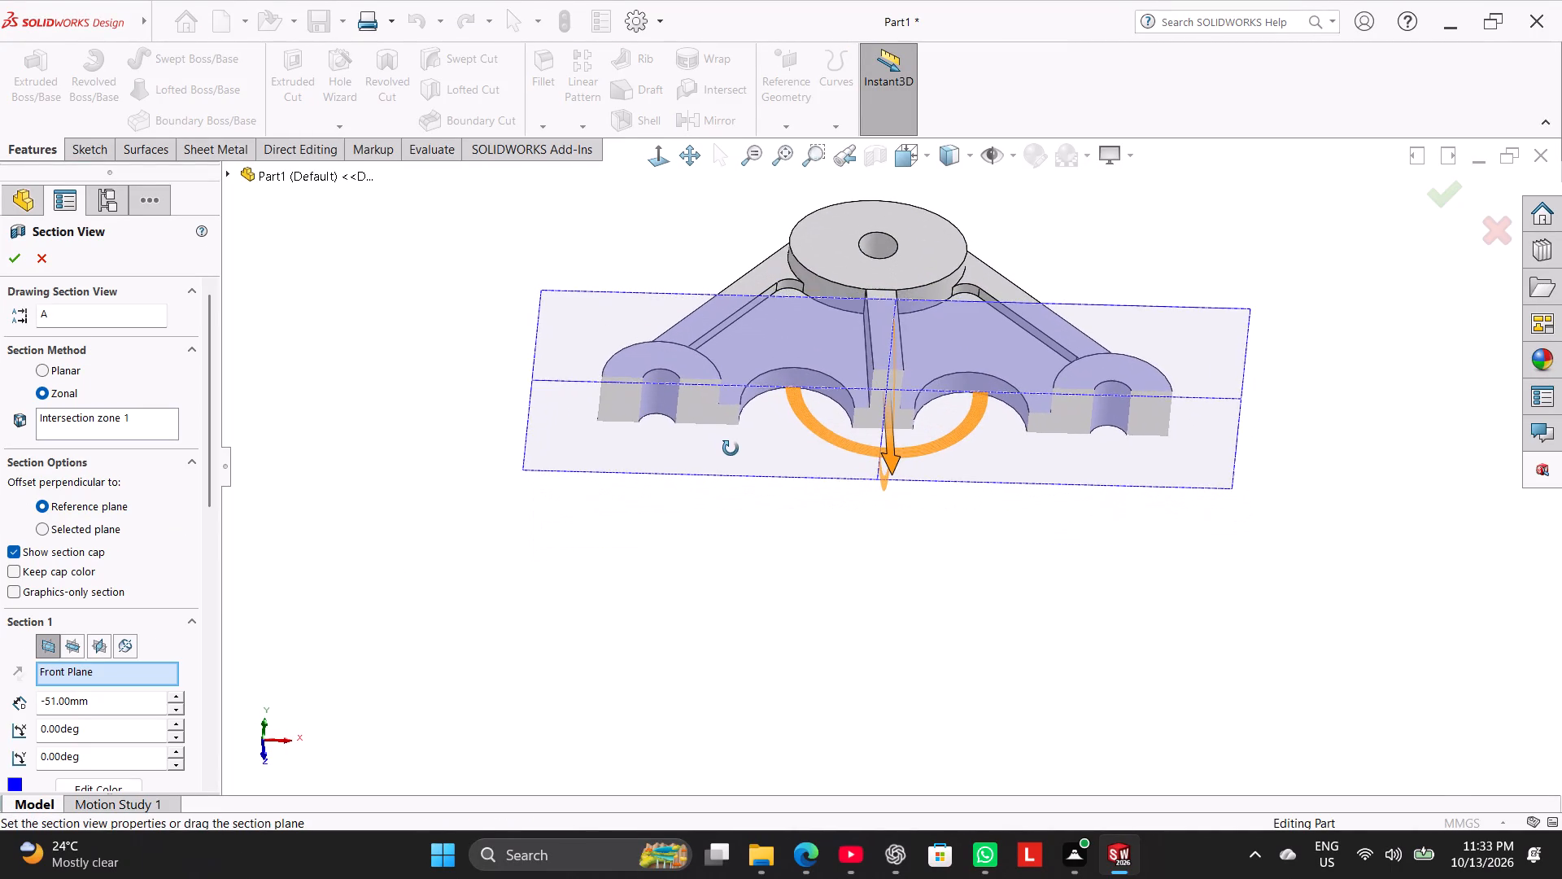
middle_click_drag(731, 448, 731, 450)
left_click(50, 646)
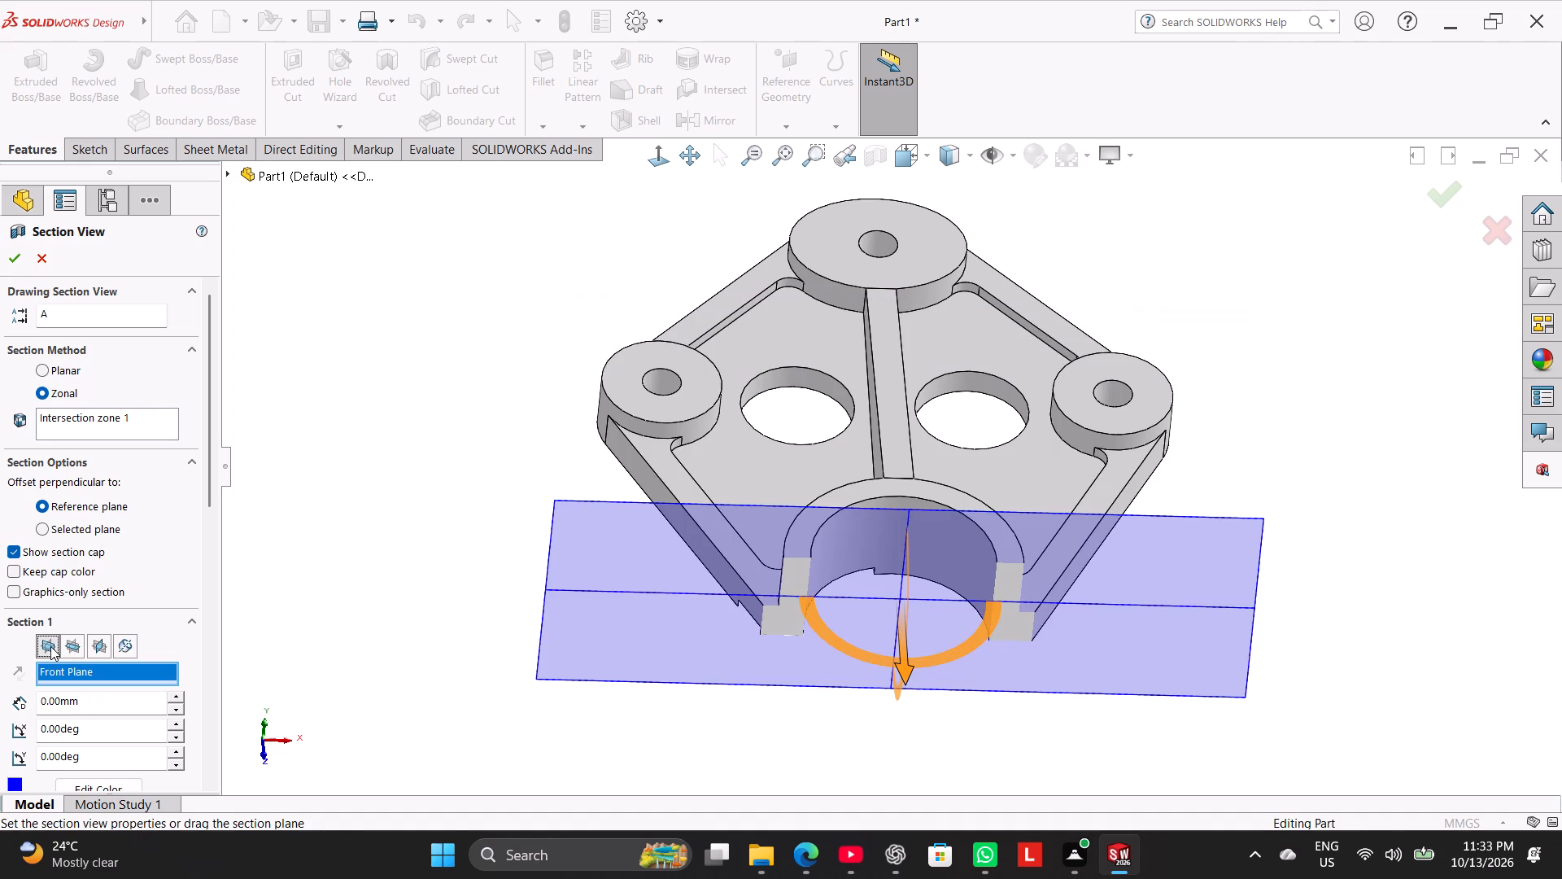
left_click(50, 646)
left_click(50, 646)
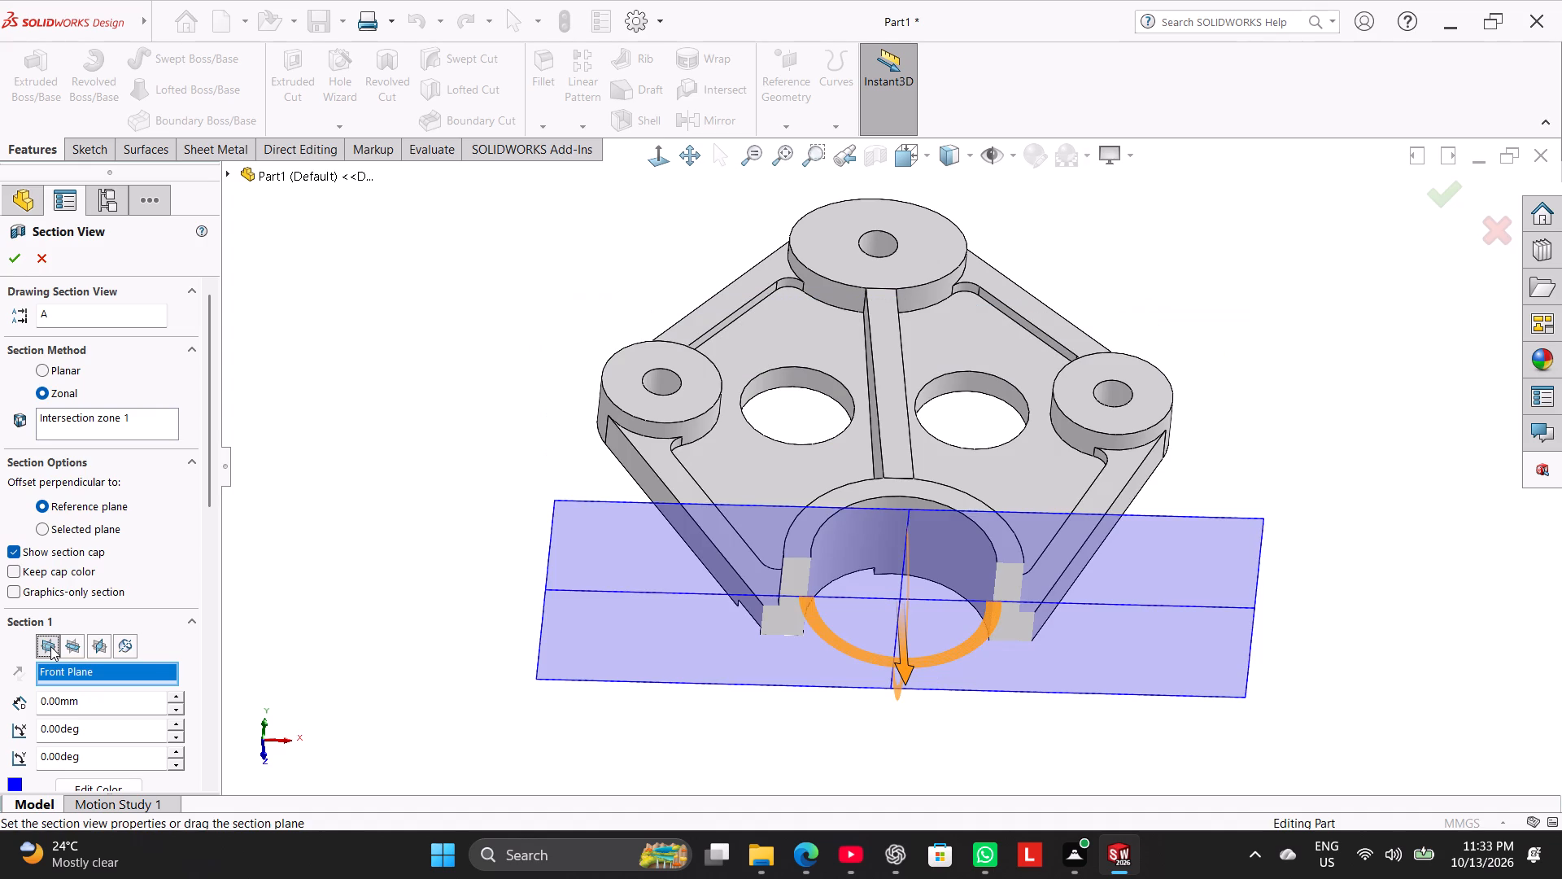
left_click(50, 646)
middle_click_drag(471, 547, 536, 628)
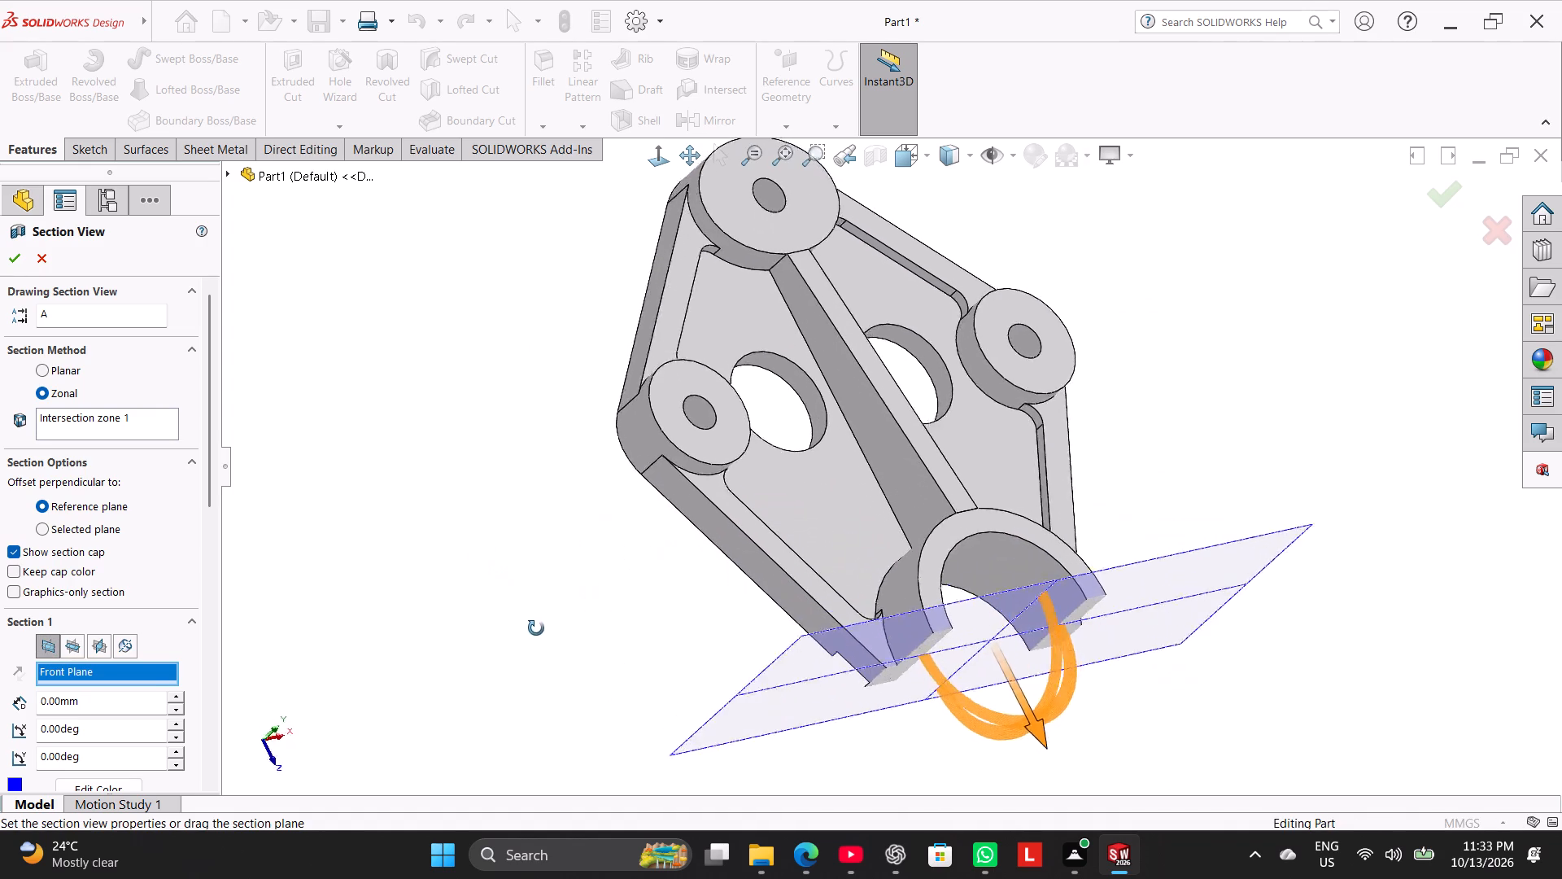
middle_click_drag(536, 628, 486, 573)
double_click(26, 669)
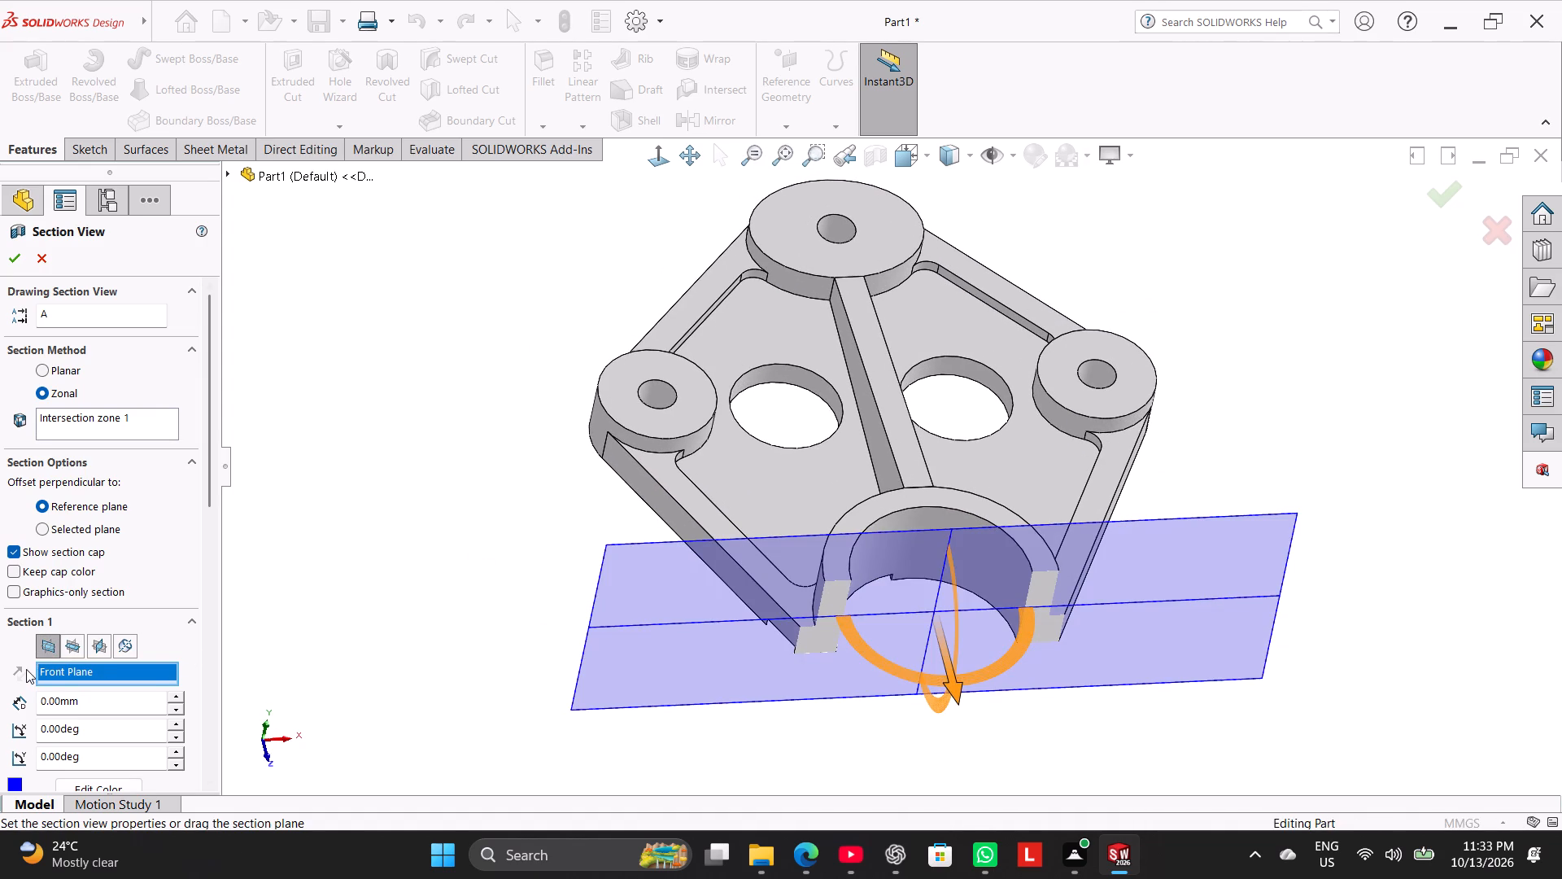
left_click(93, 648)
left_click(41, 645)
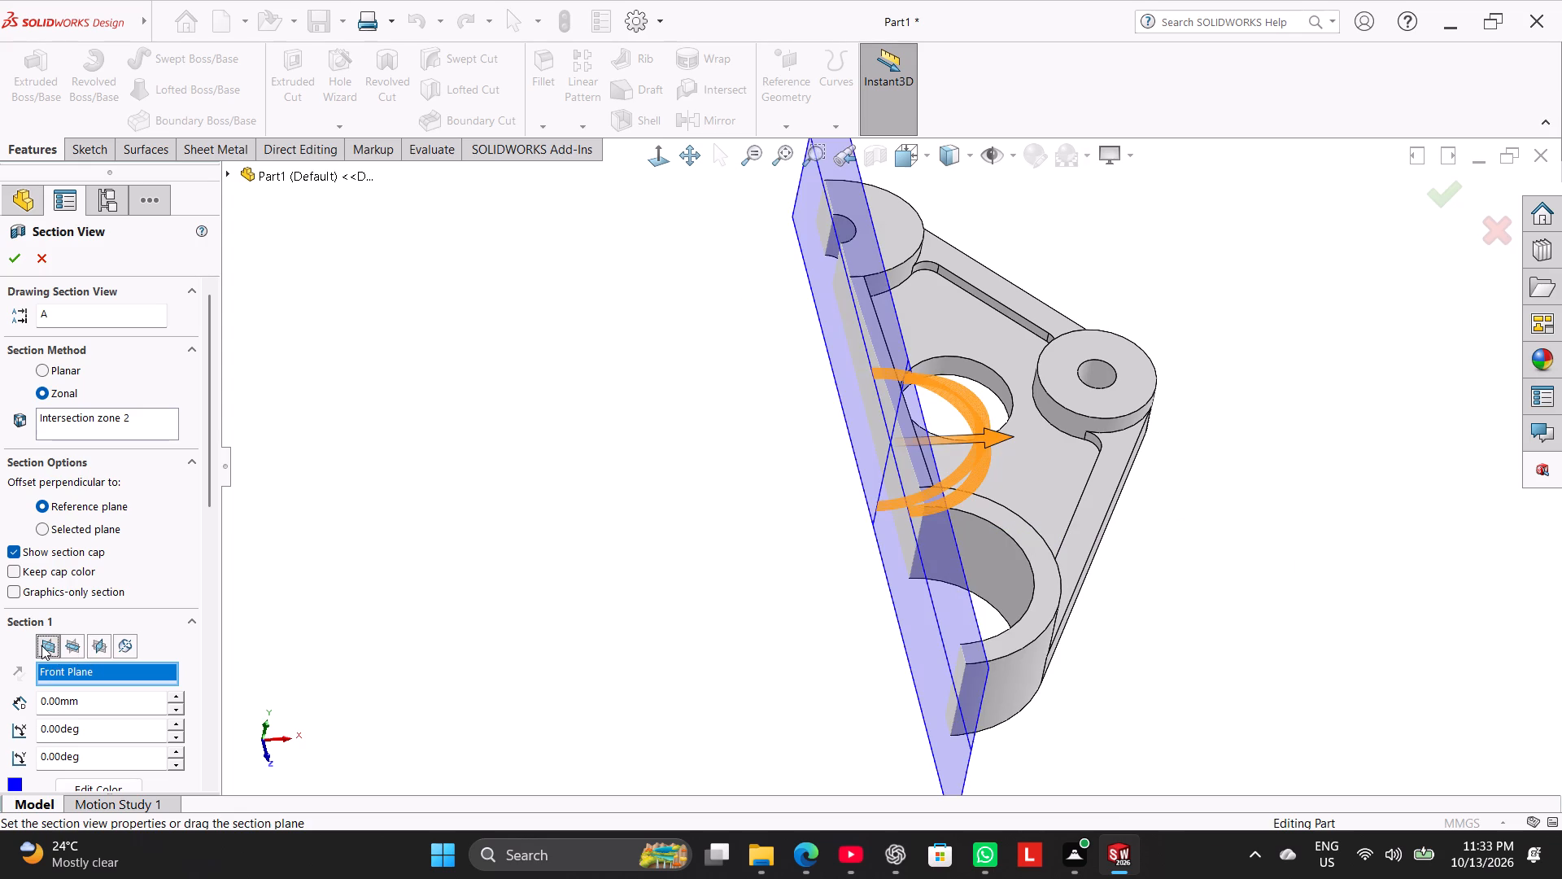
left_click(73, 675)
left_click(73, 675)
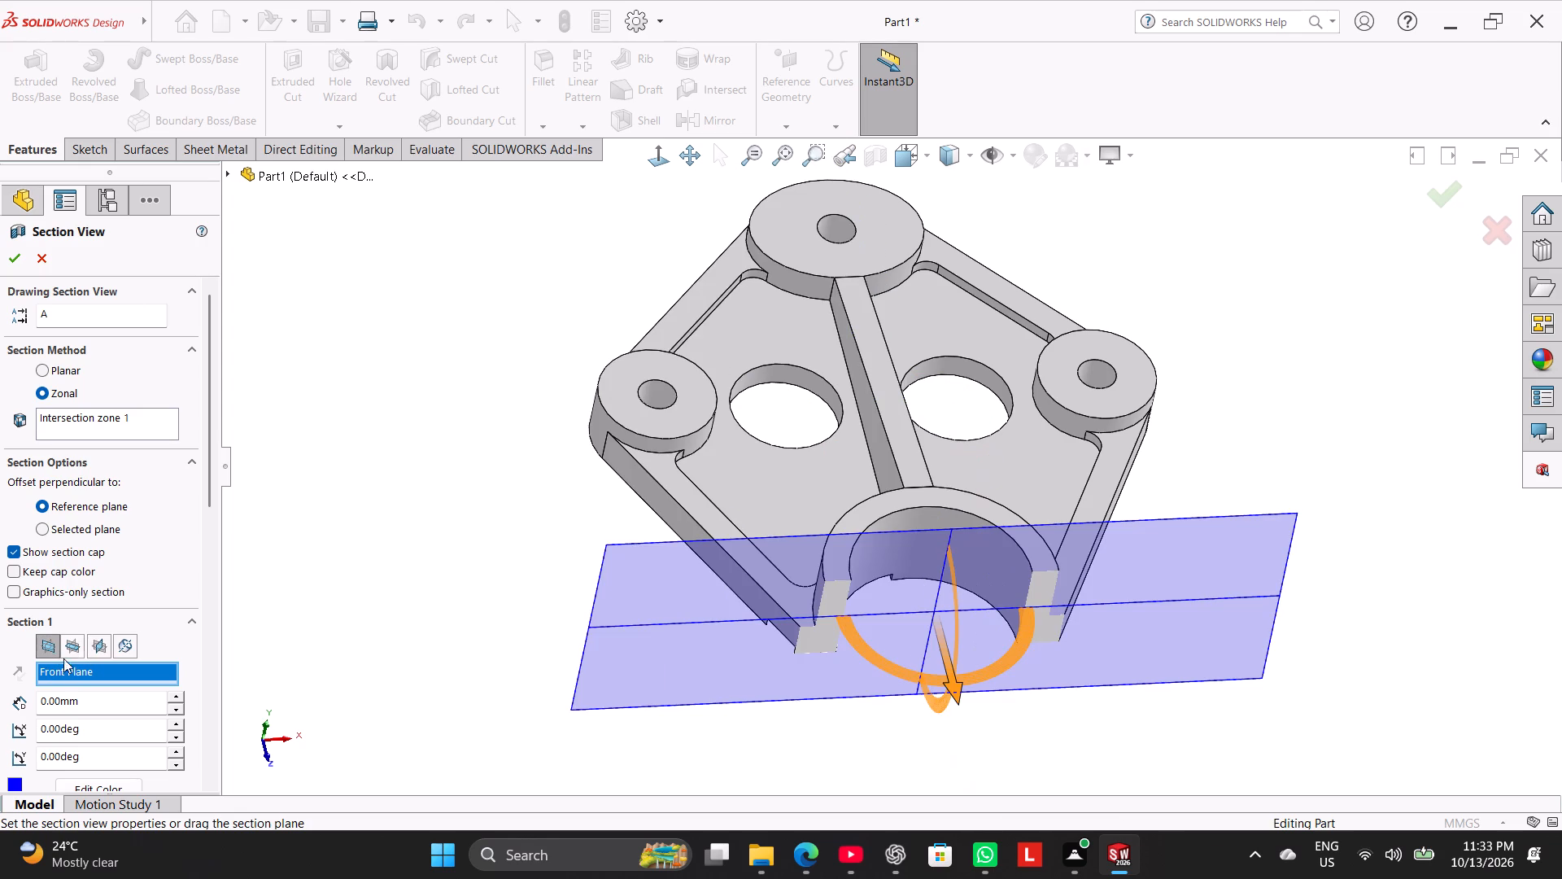
left_click(50, 649)
left_click(50, 649)
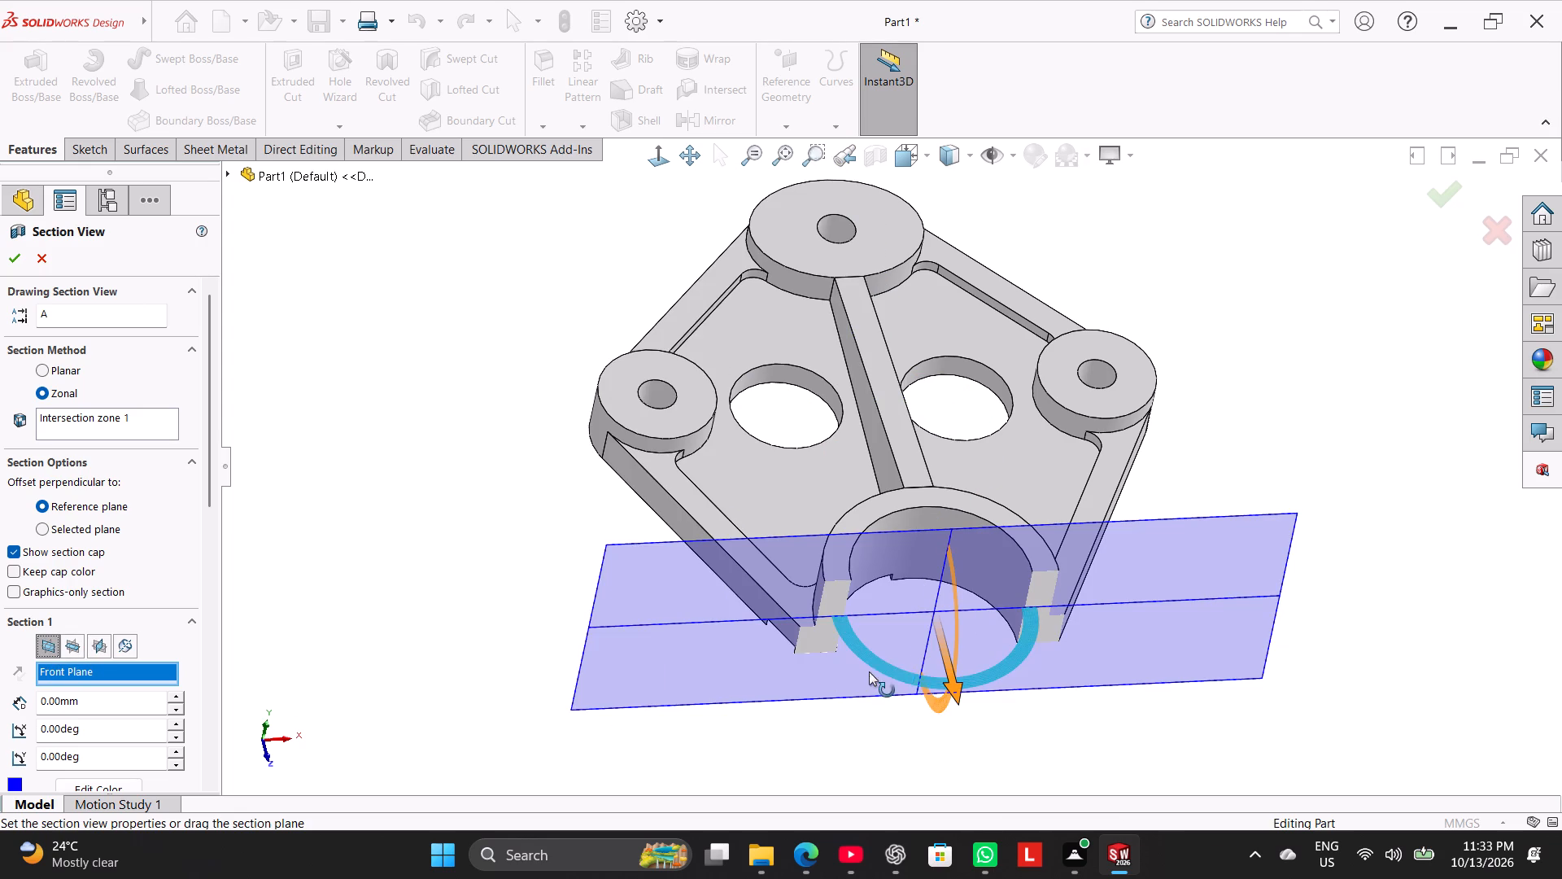
Slide the Front Plane section out past the large ring to a 53 mm offset and view it face-on.
left_click_drag(951, 684, 968, 772)
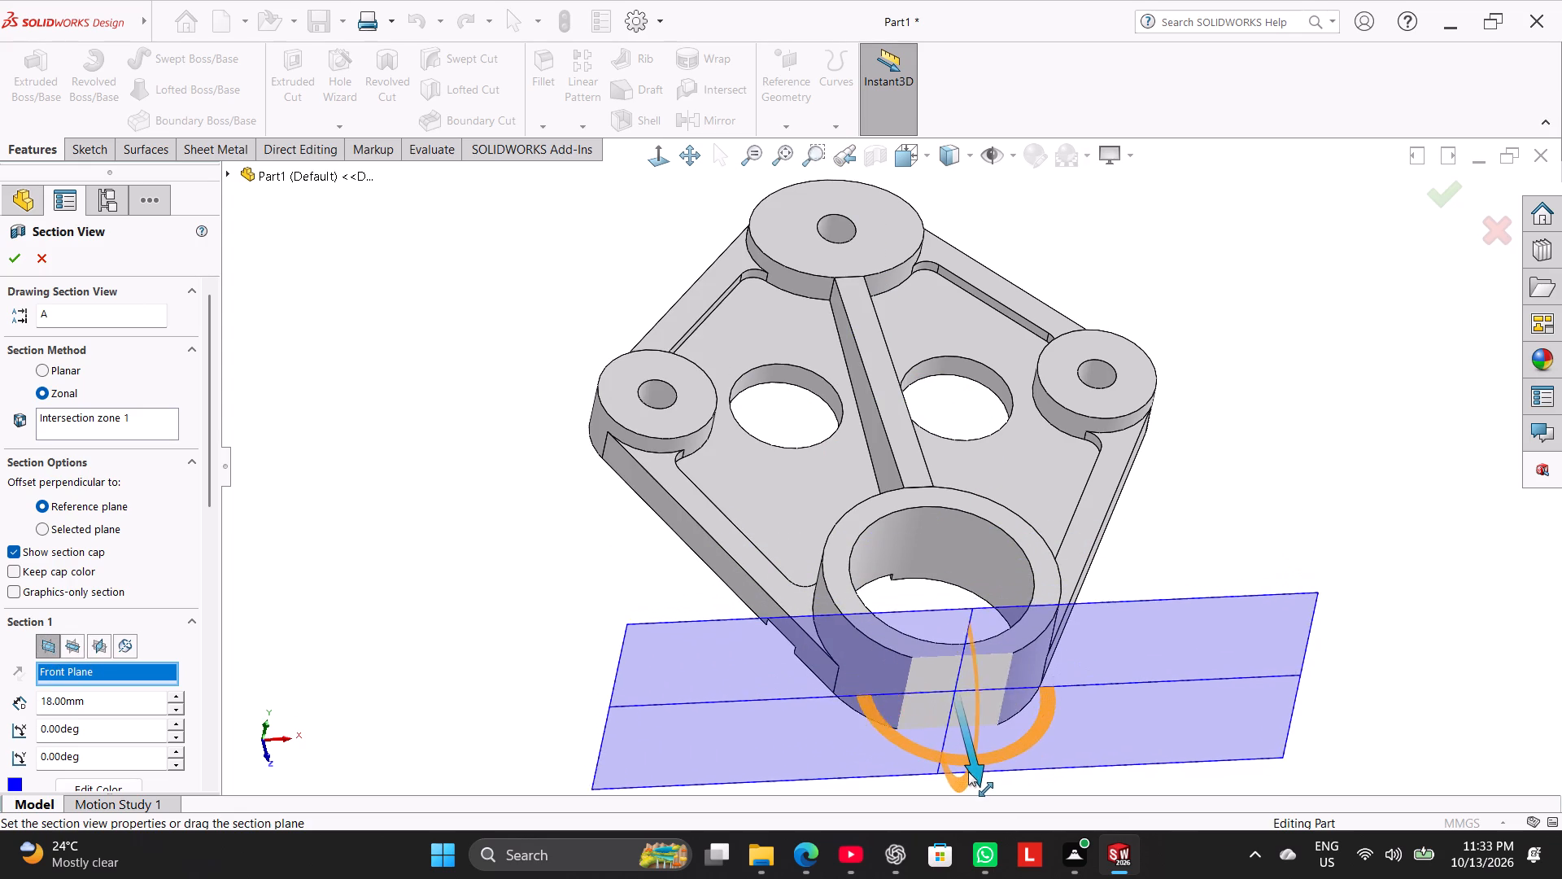
left_click_drag(968, 772, 978, 829)
scroll(934, 741, "up", 3)
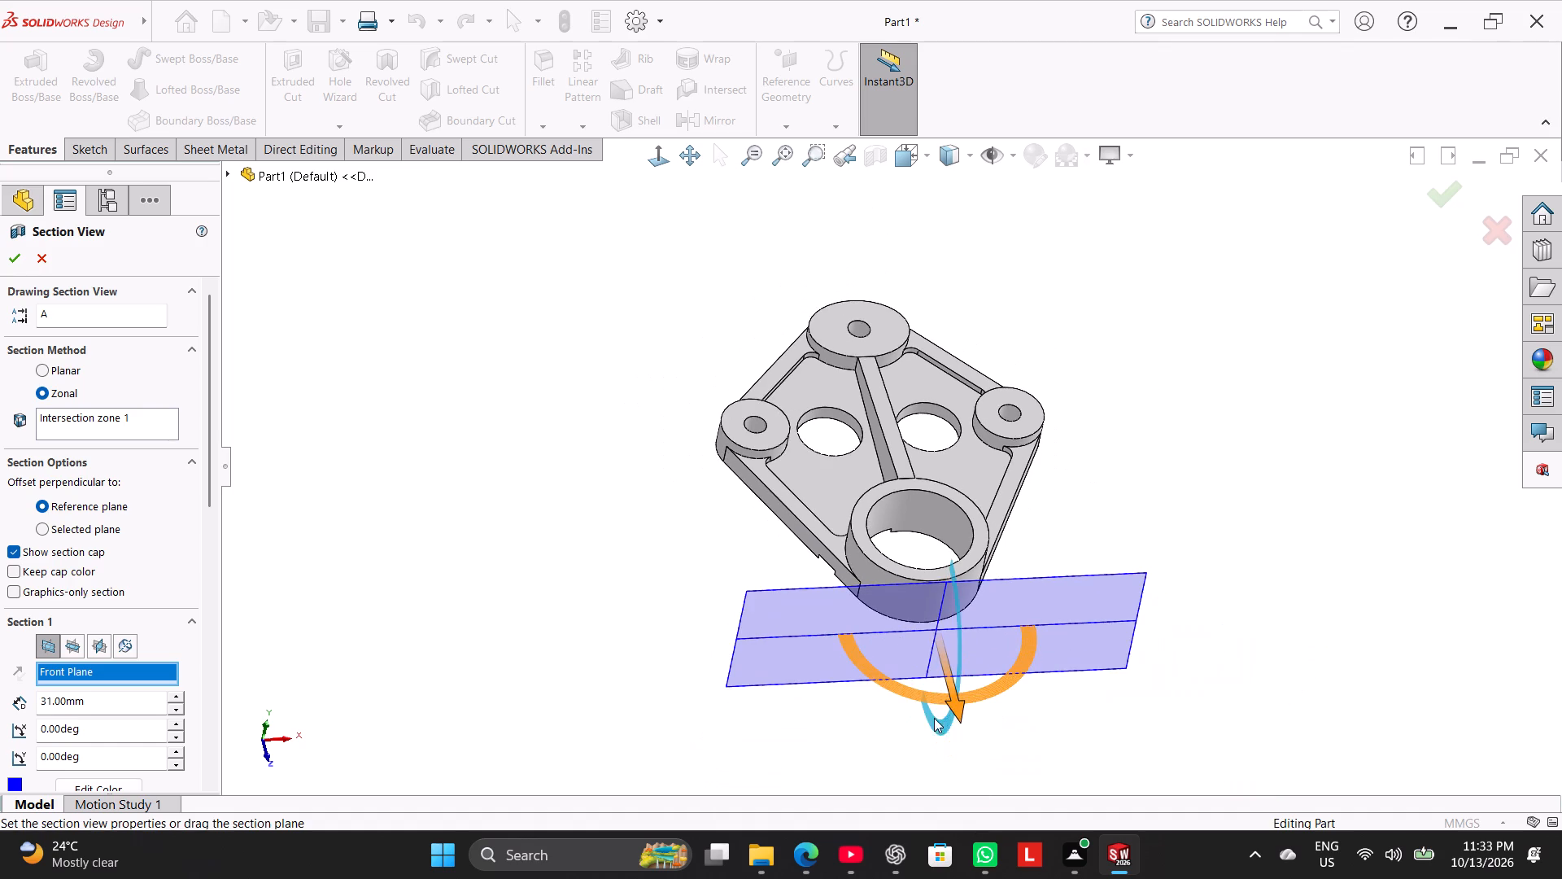
left_click_drag(954, 716, 964, 776)
middle_click_drag(658, 564, 728, 641)
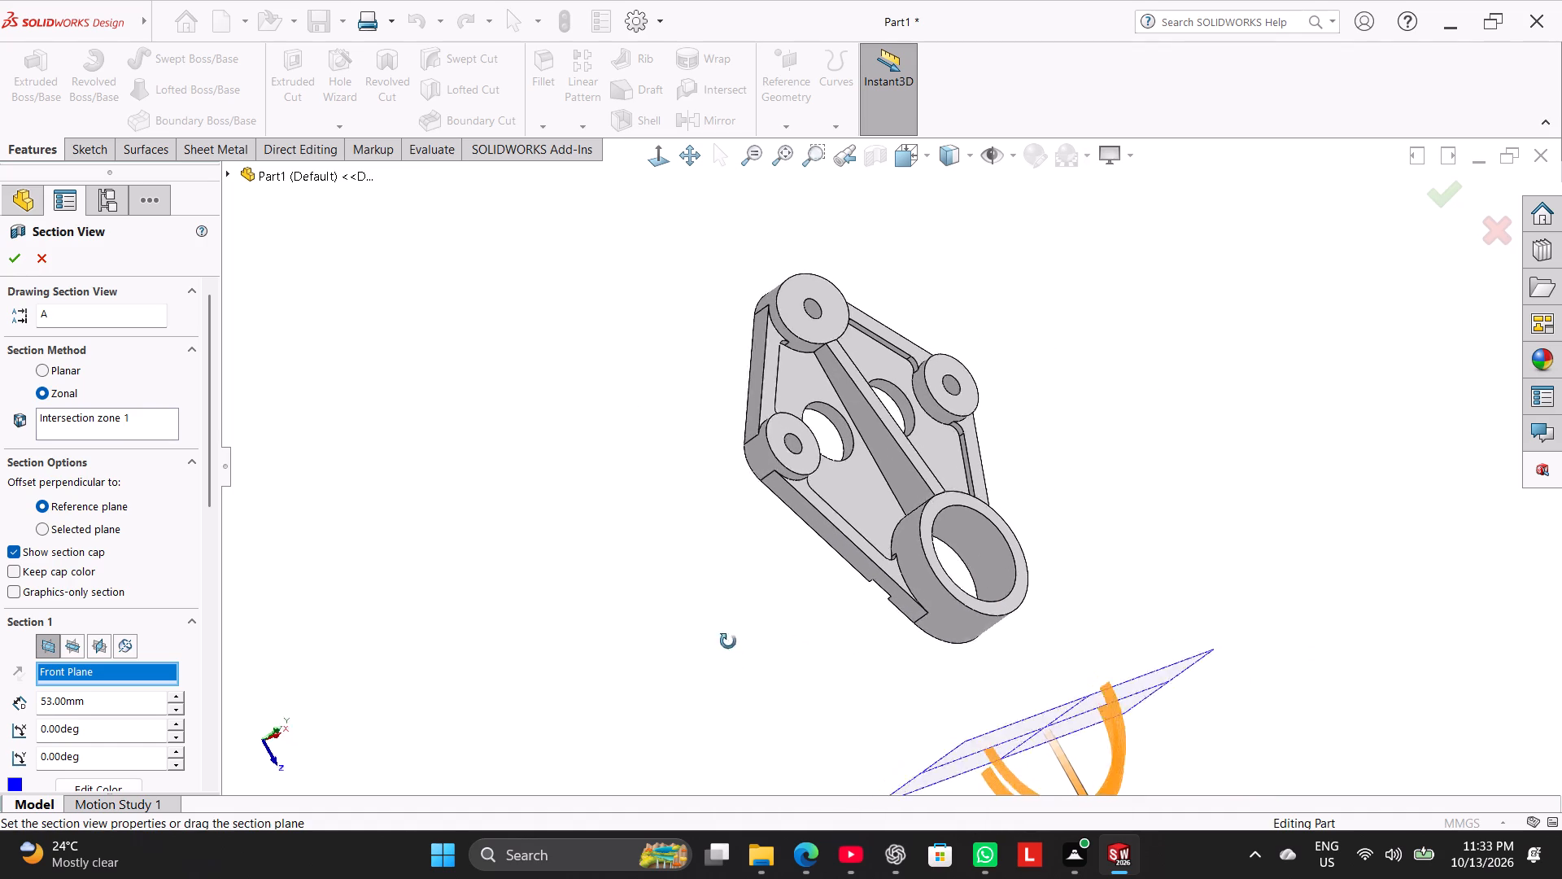
middle_click_drag(728, 641, 681, 632)
left_click(662, 156)
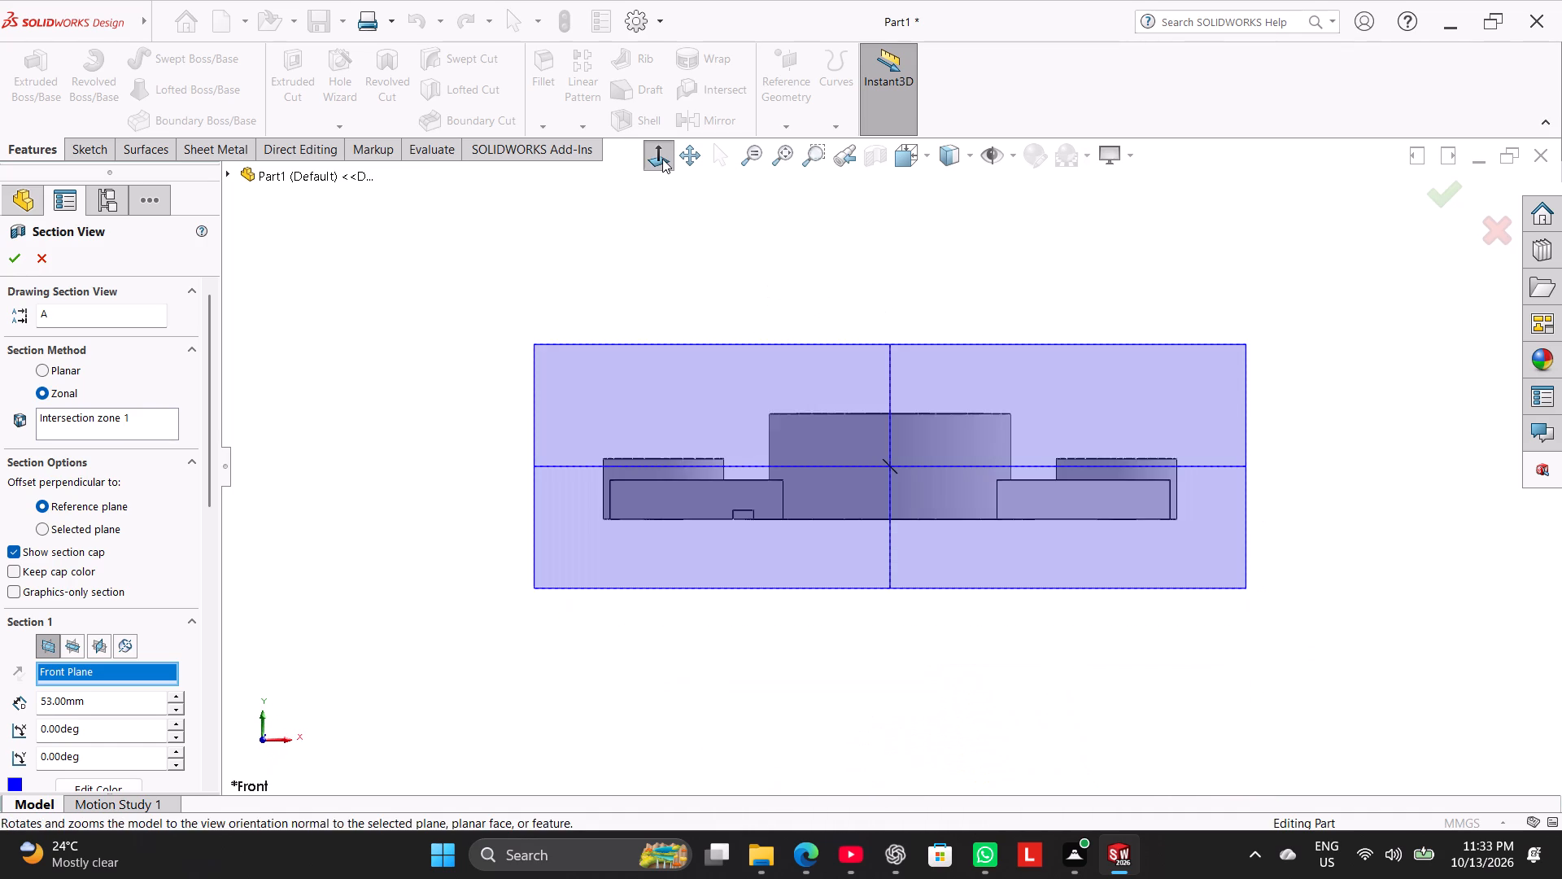
left_click(662, 159)
Slide the section plane back through the part to a -50 mm offset and examine the cut face straight on.
middle_click_drag(888, 276, 879, 448)
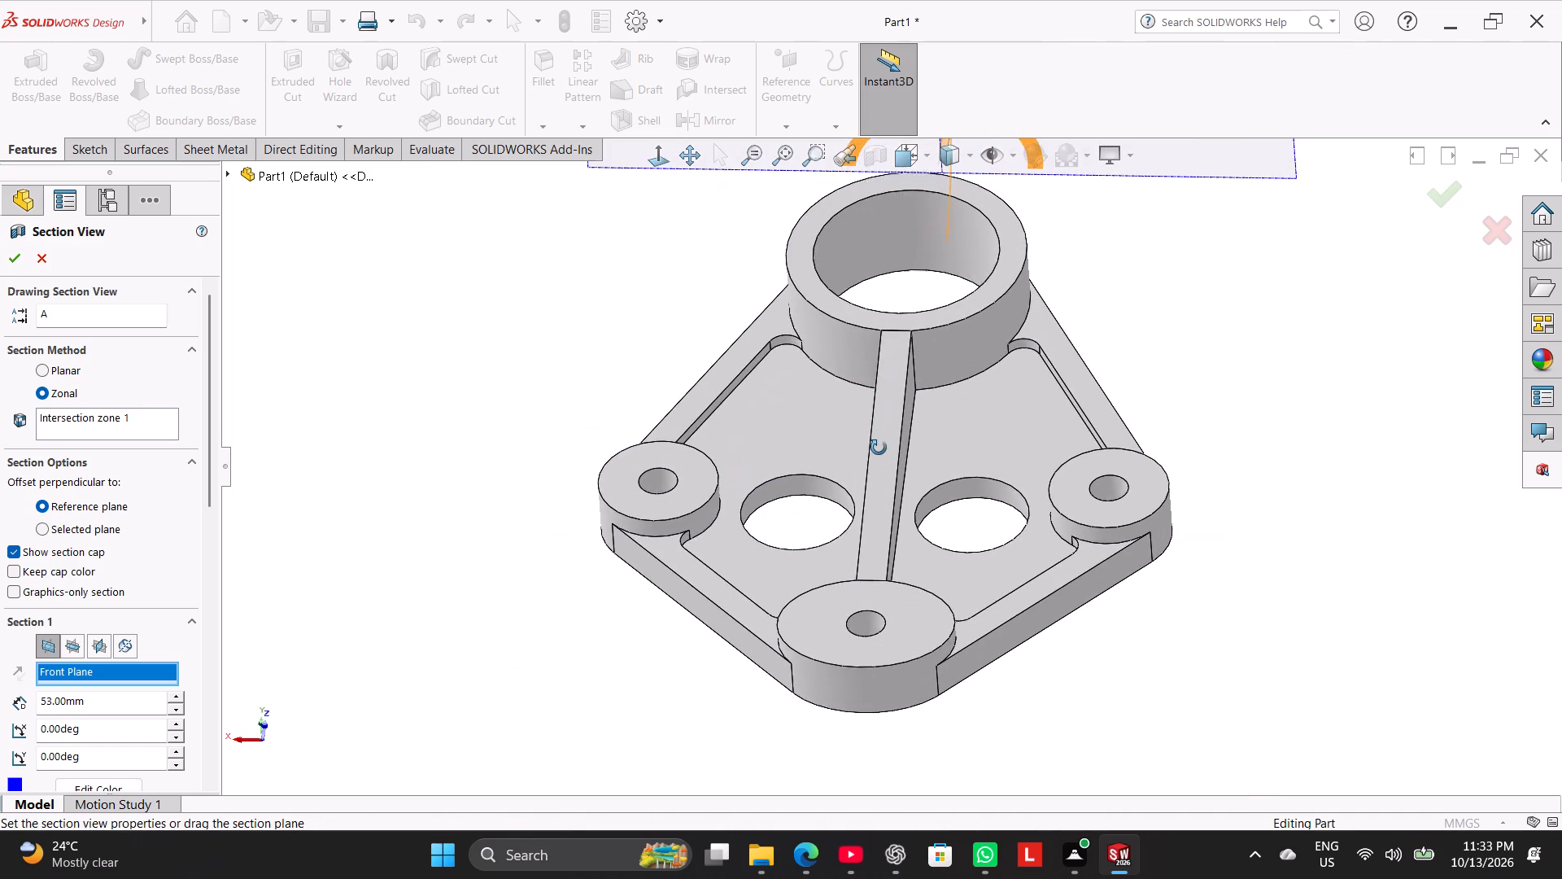
middle_click_drag(879, 448, 879, 447)
scroll(892, 388, "up", 3)
left_click_drag(923, 173, 918, 234)
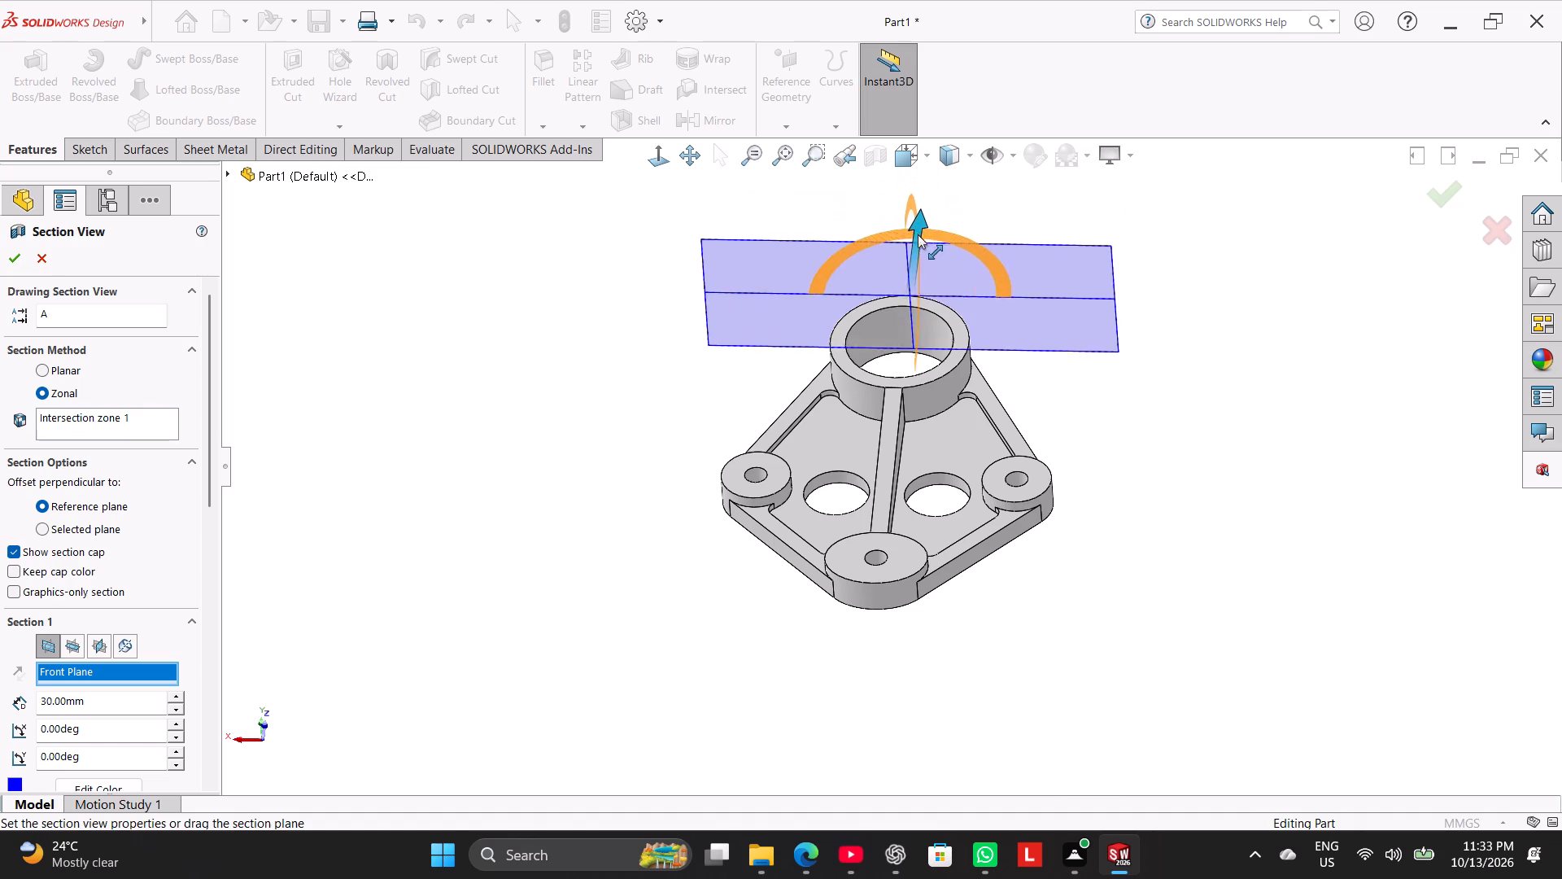
left_click_drag(918, 234, 910, 414)
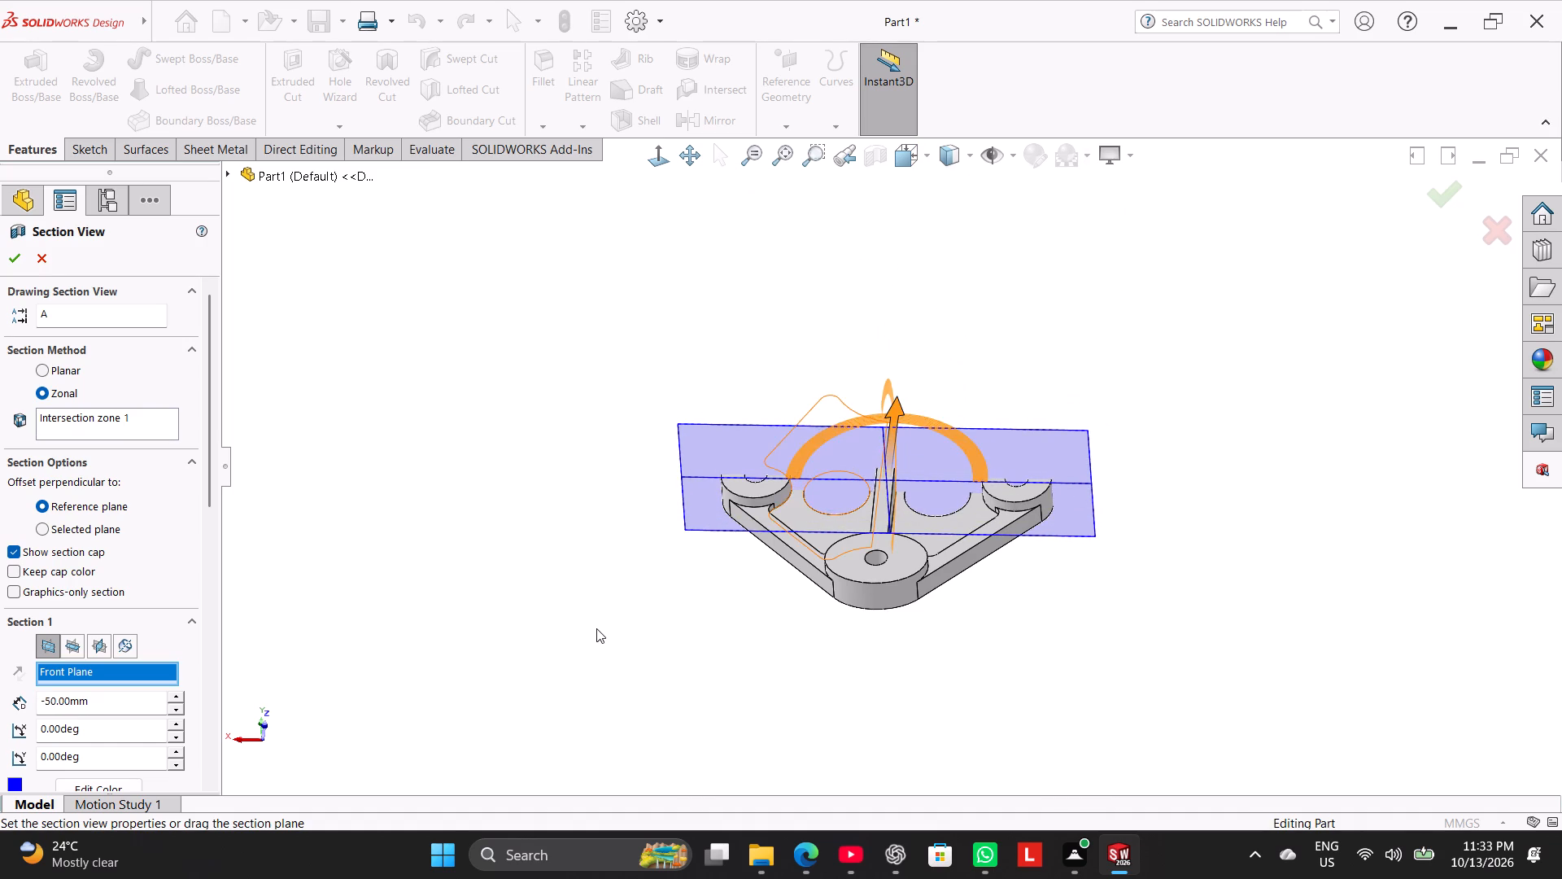
middle_click_drag(600, 567, 604, 444)
left_click(649, 164)
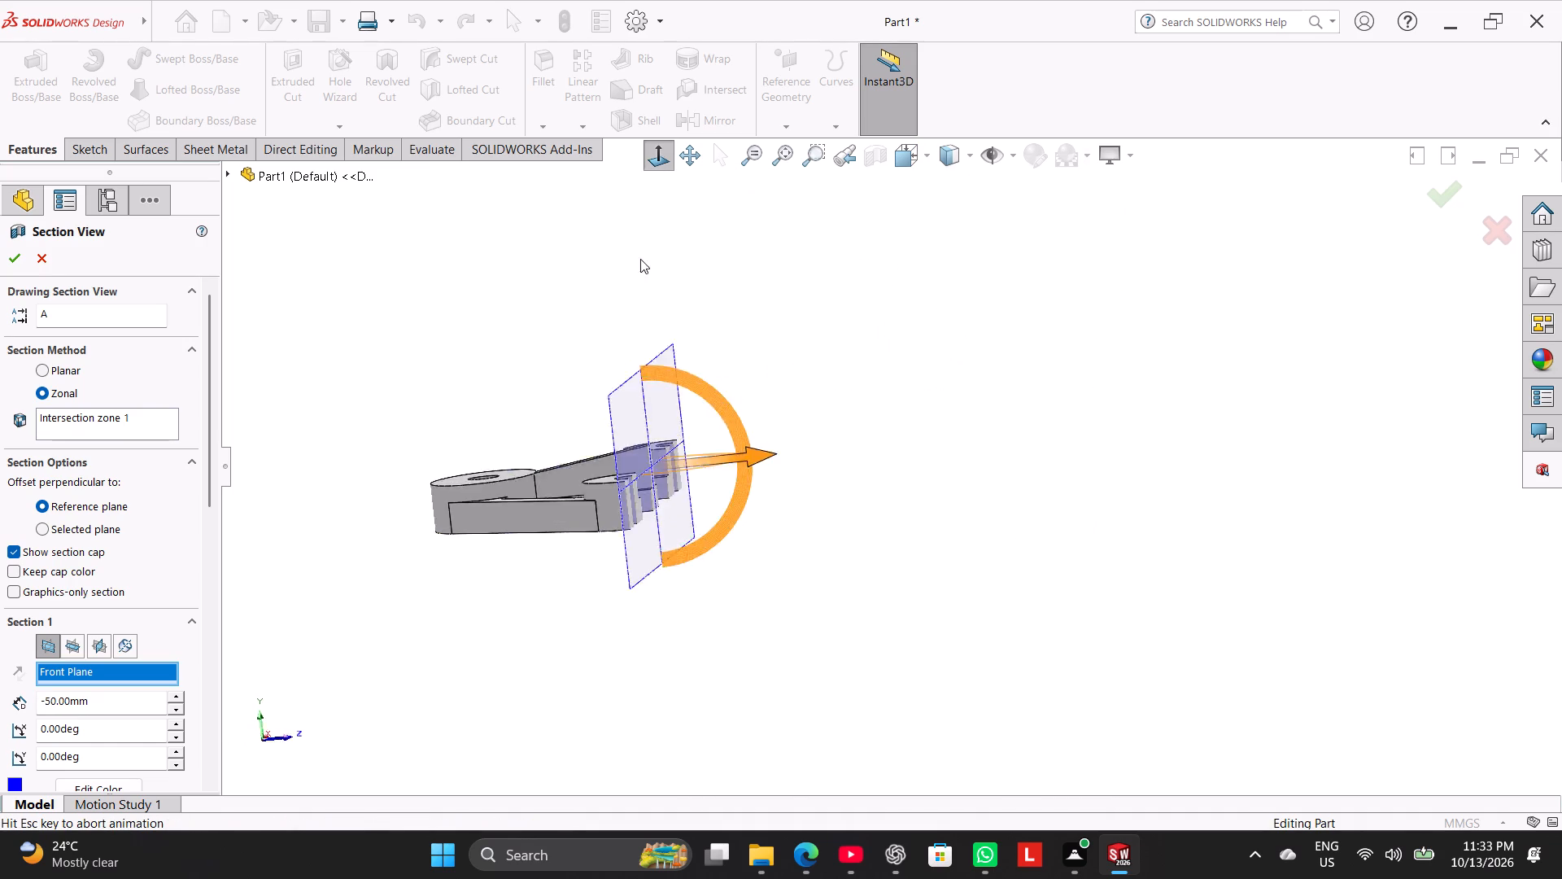
left_click(657, 167)
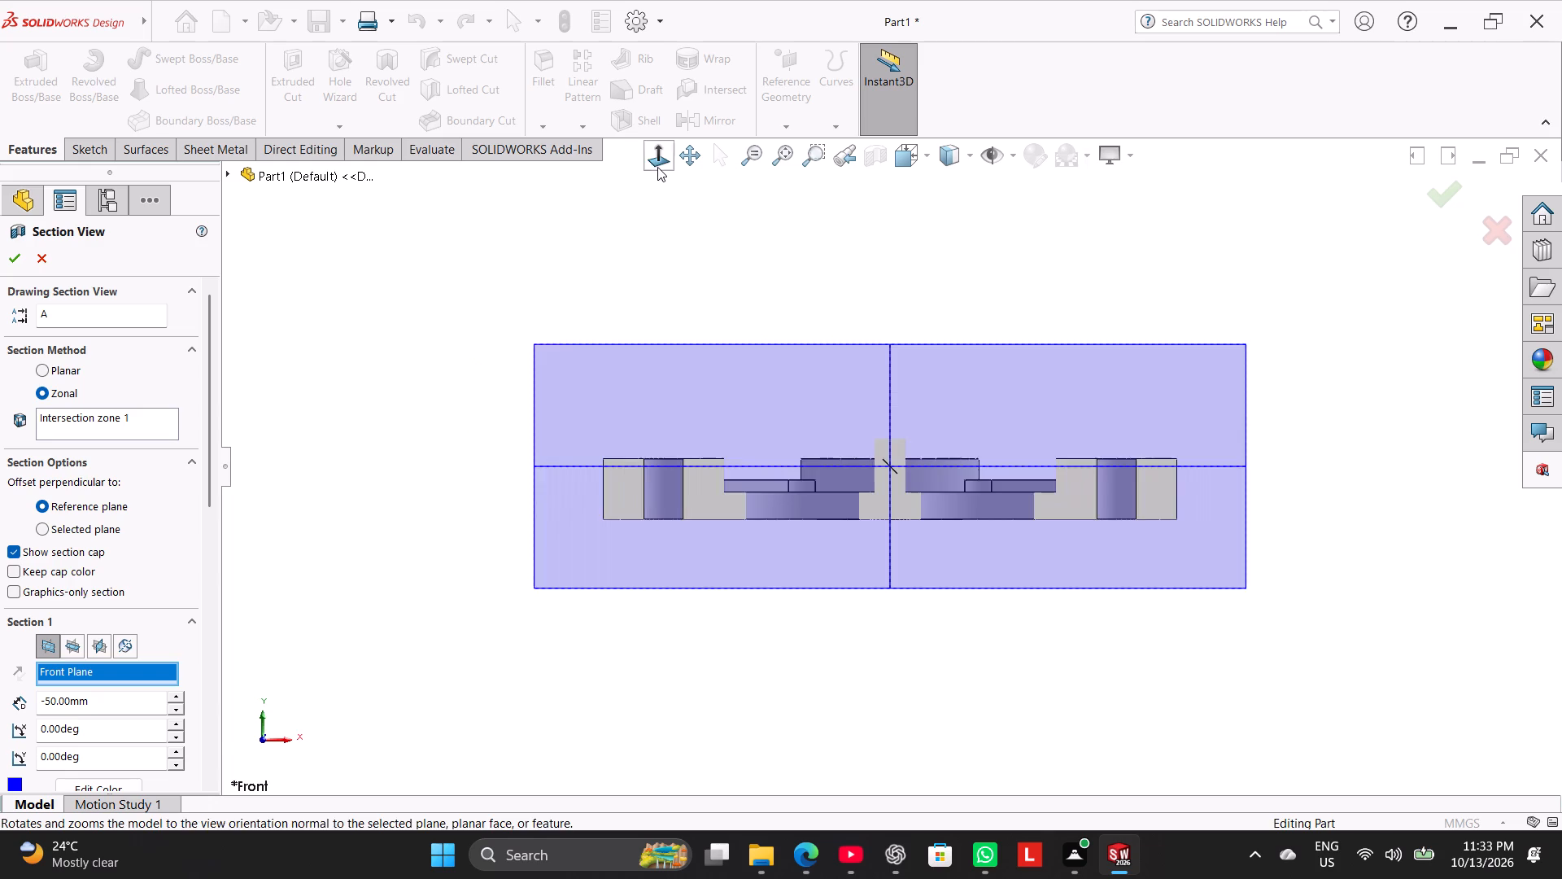
Slide the Front Plane section forward to a -7 mm offset through the large ring and view the cut face straight on.
left_click_drag(718, 241, 725, 258)
middle_click_drag(725, 258, 750, 391)
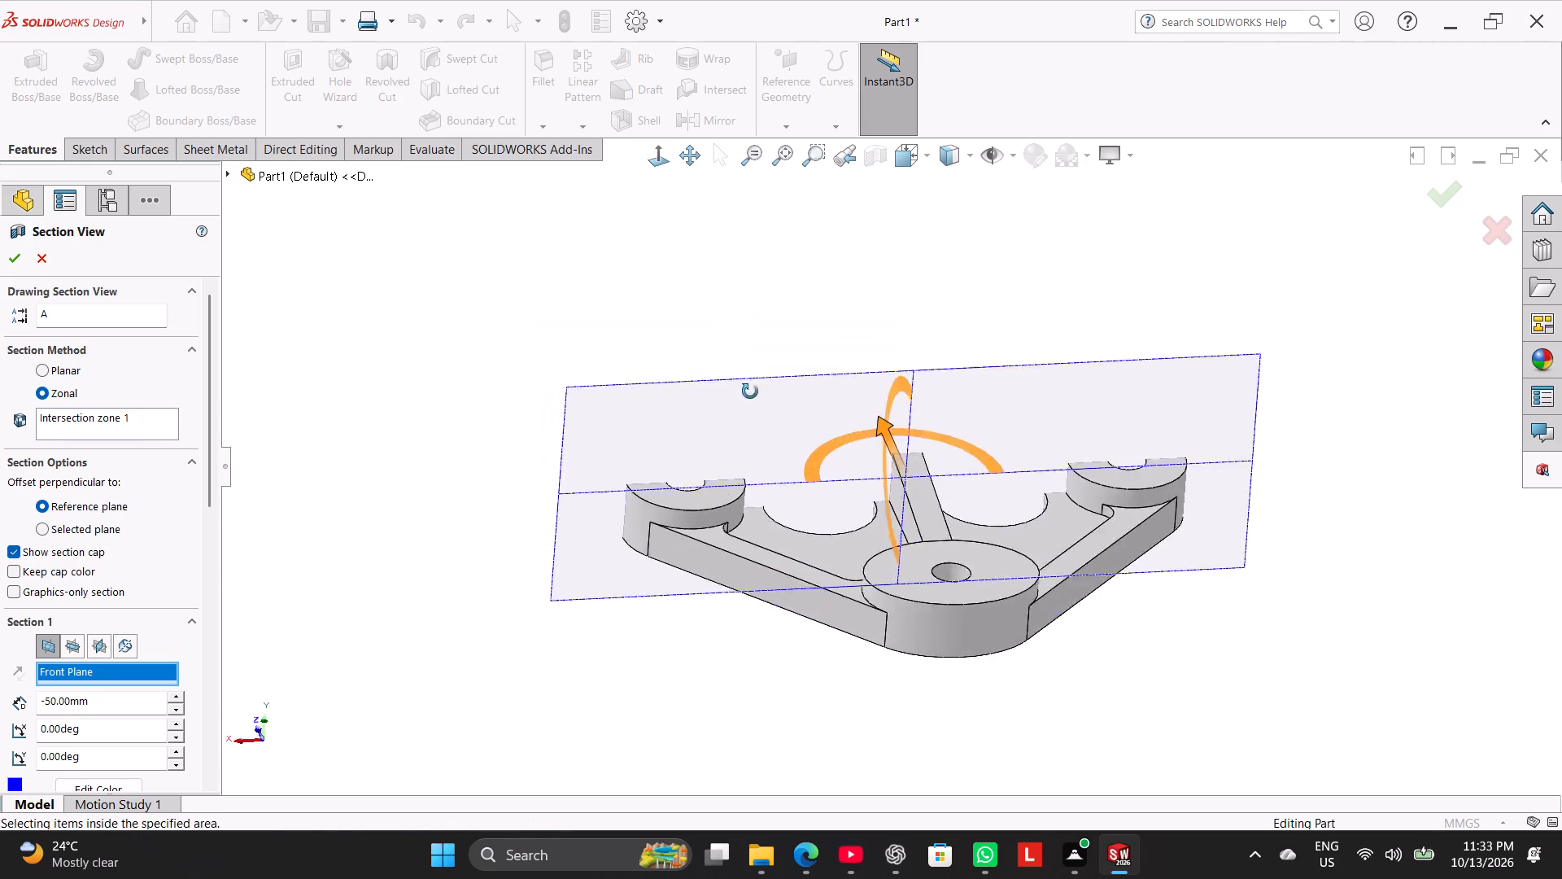
middle_click_drag(750, 391, 781, 541)
left_click_drag(866, 411, 832, 292)
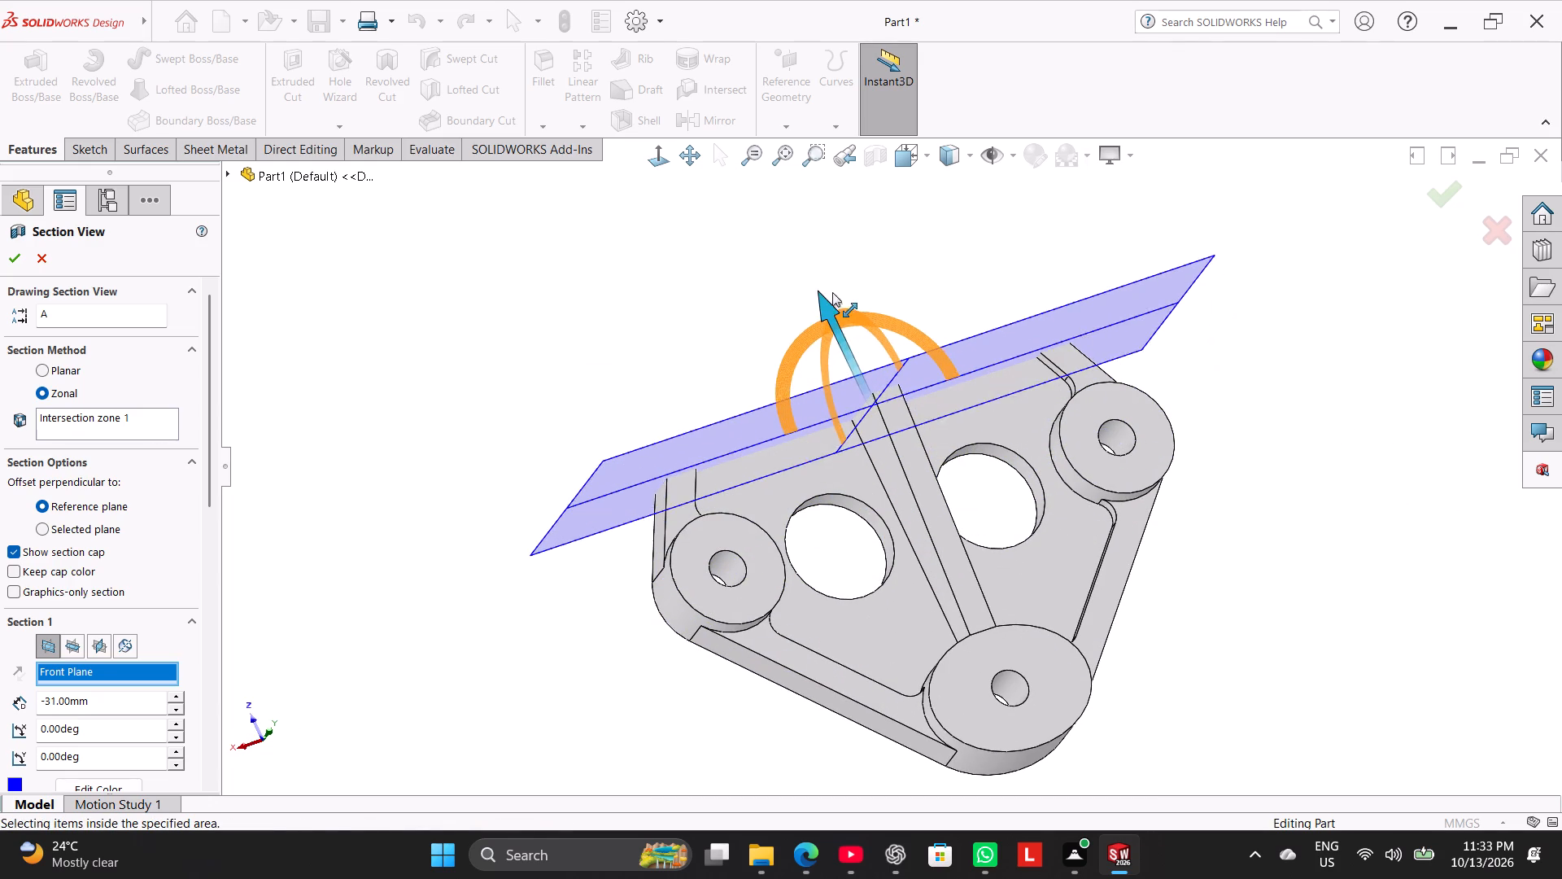
left_click_drag(832, 292, 825, 149)
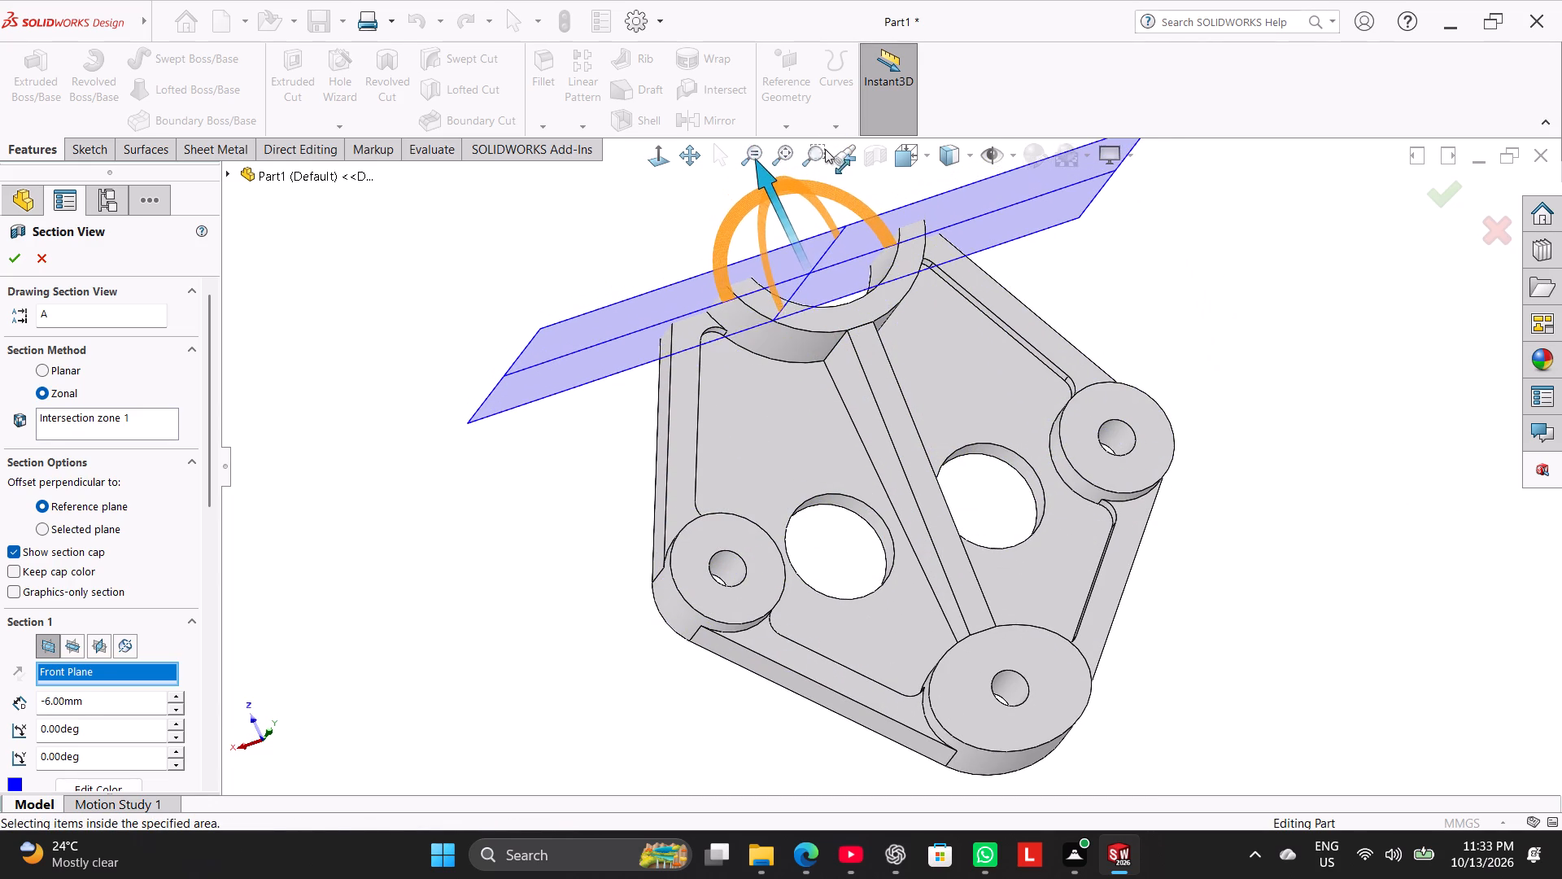
left_click_drag(825, 149, 821, 158)
left_click(667, 156)
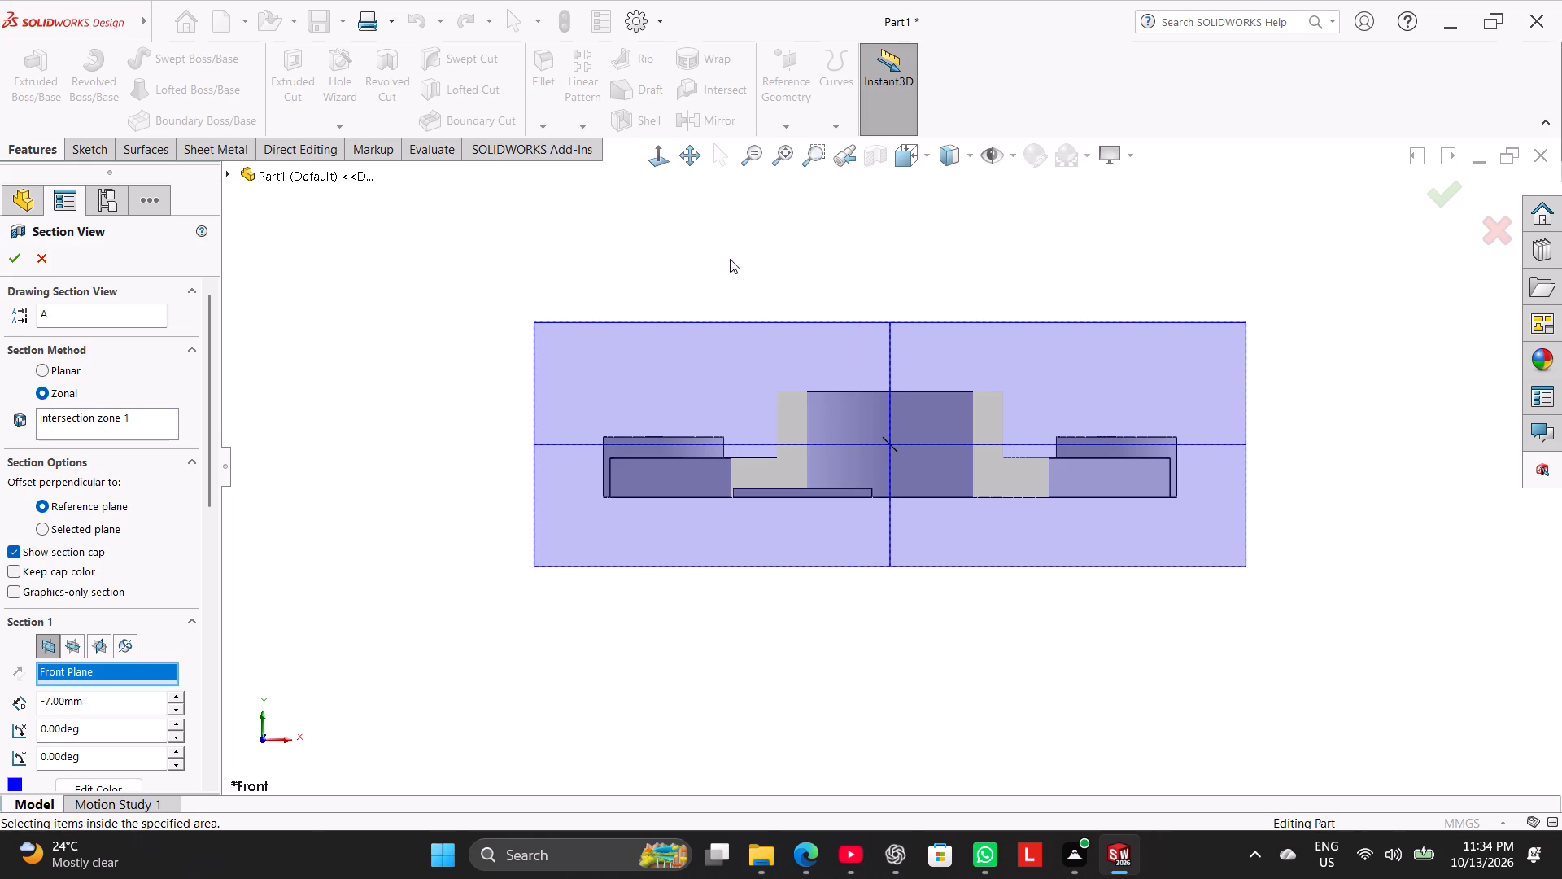
Move the Front Plane section to a -21 mm offset across the web and examine the cut face straight on.
middle_click_drag(743, 245, 762, 324)
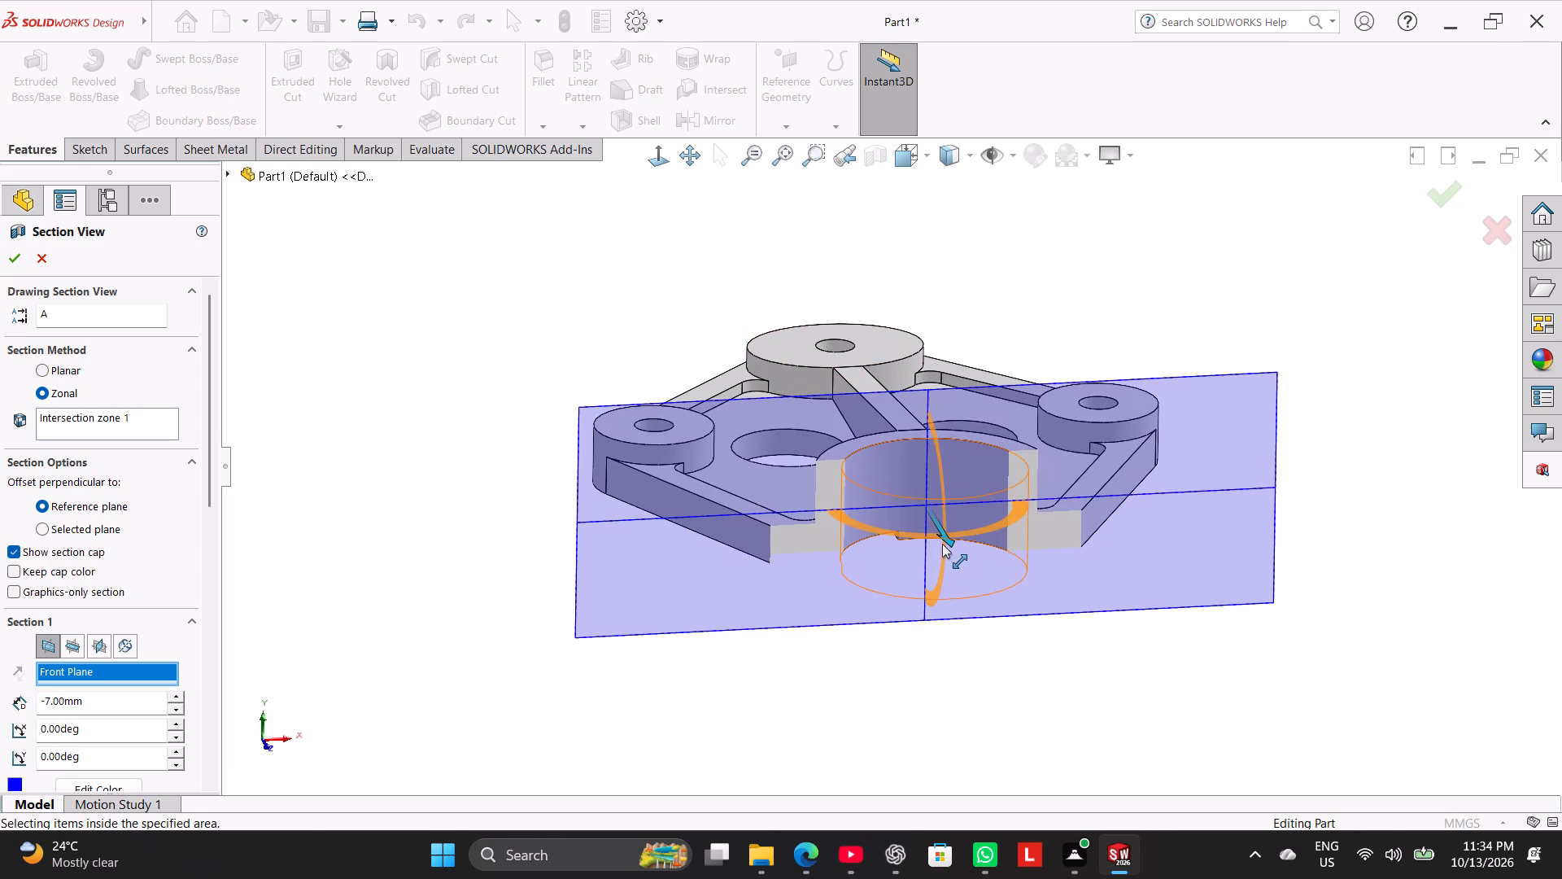
left_click_drag(949, 539, 936, 507)
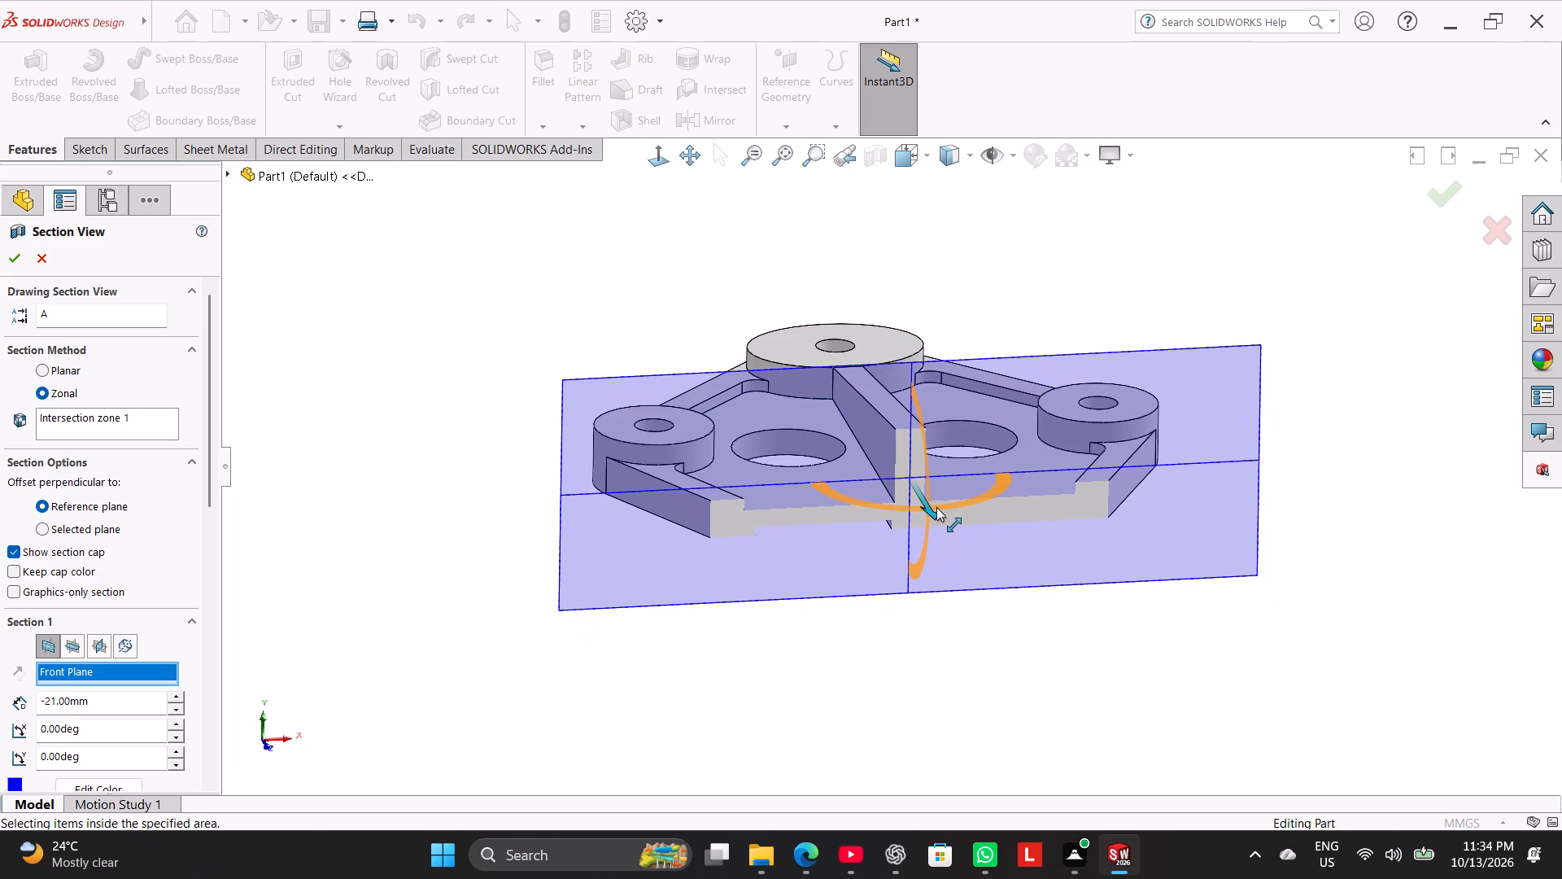
left_click_drag(936, 507, 936, 506)
left_click(652, 154)
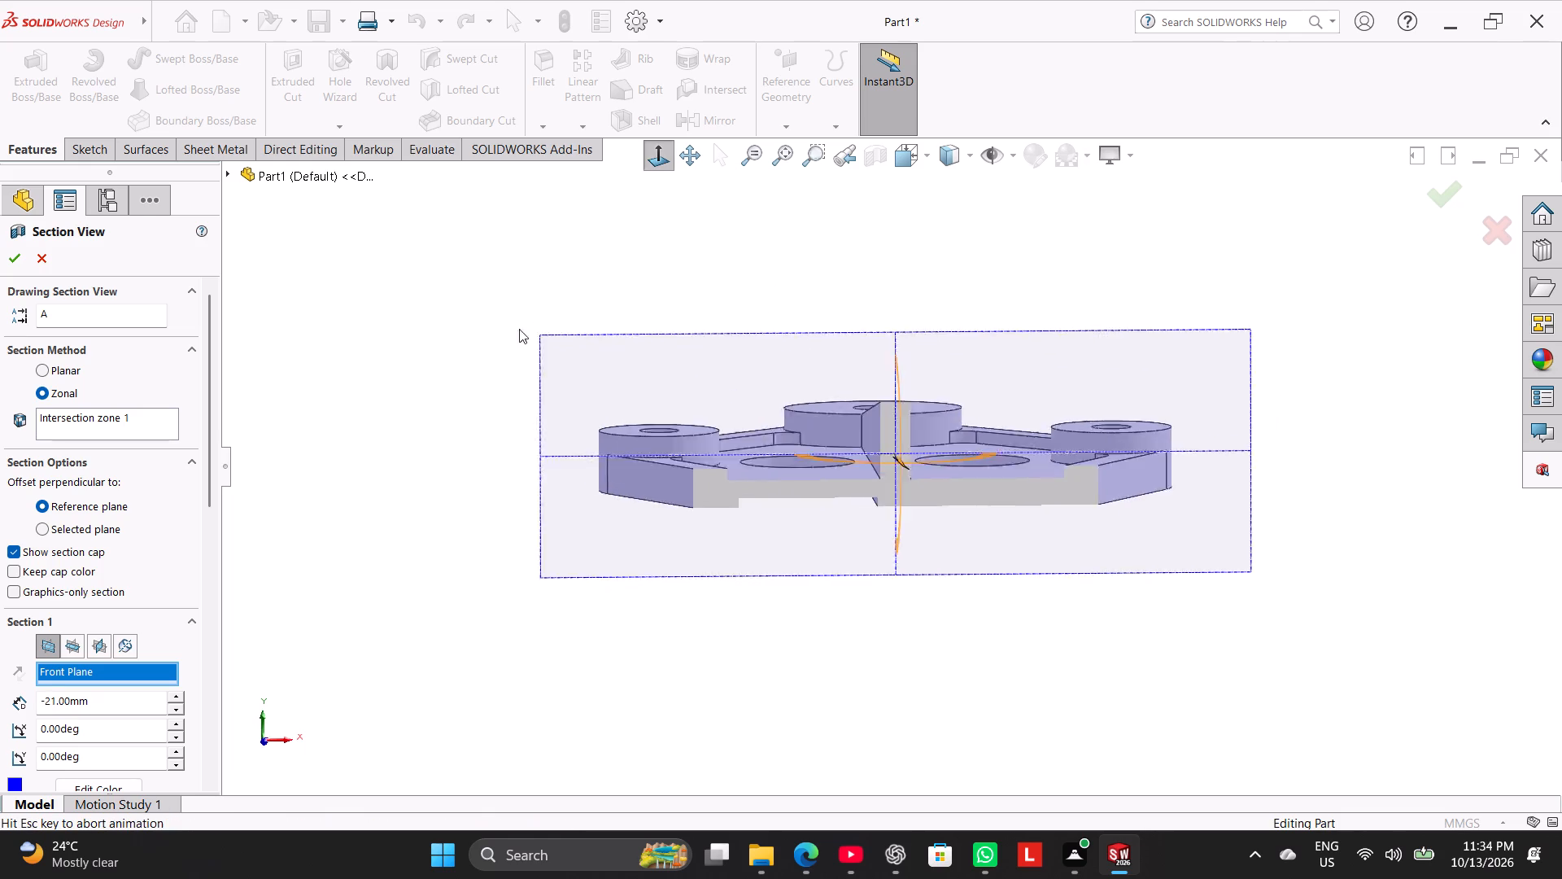
left_click(459, 370)
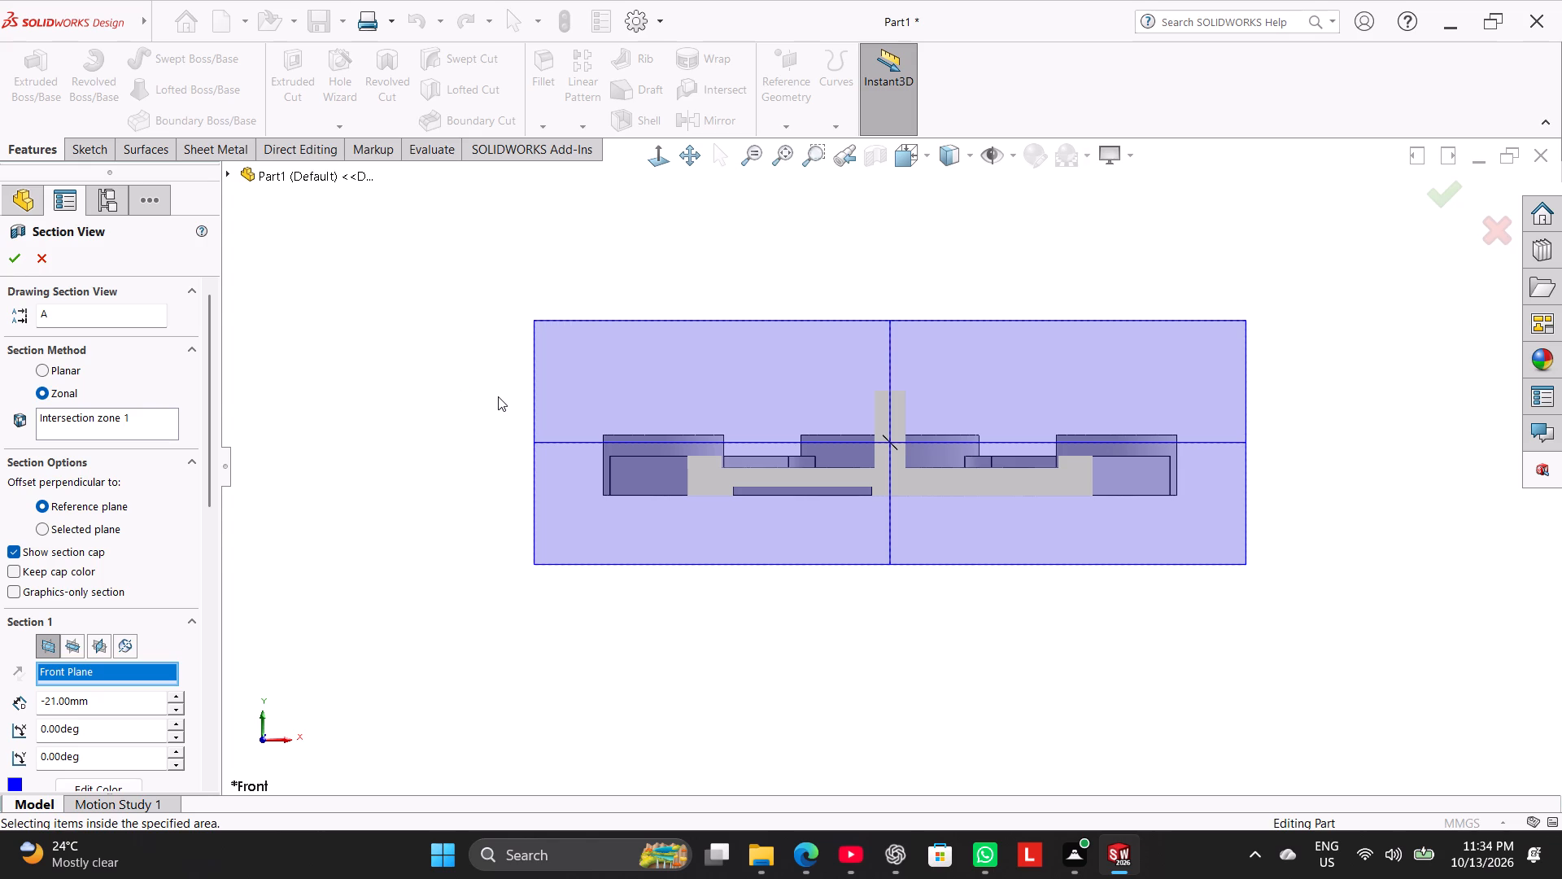
Slide the Front Plane section through the large ring to a 15 mm offset, then back to 2 mm.
middle_click_drag(796, 273, 808, 465)
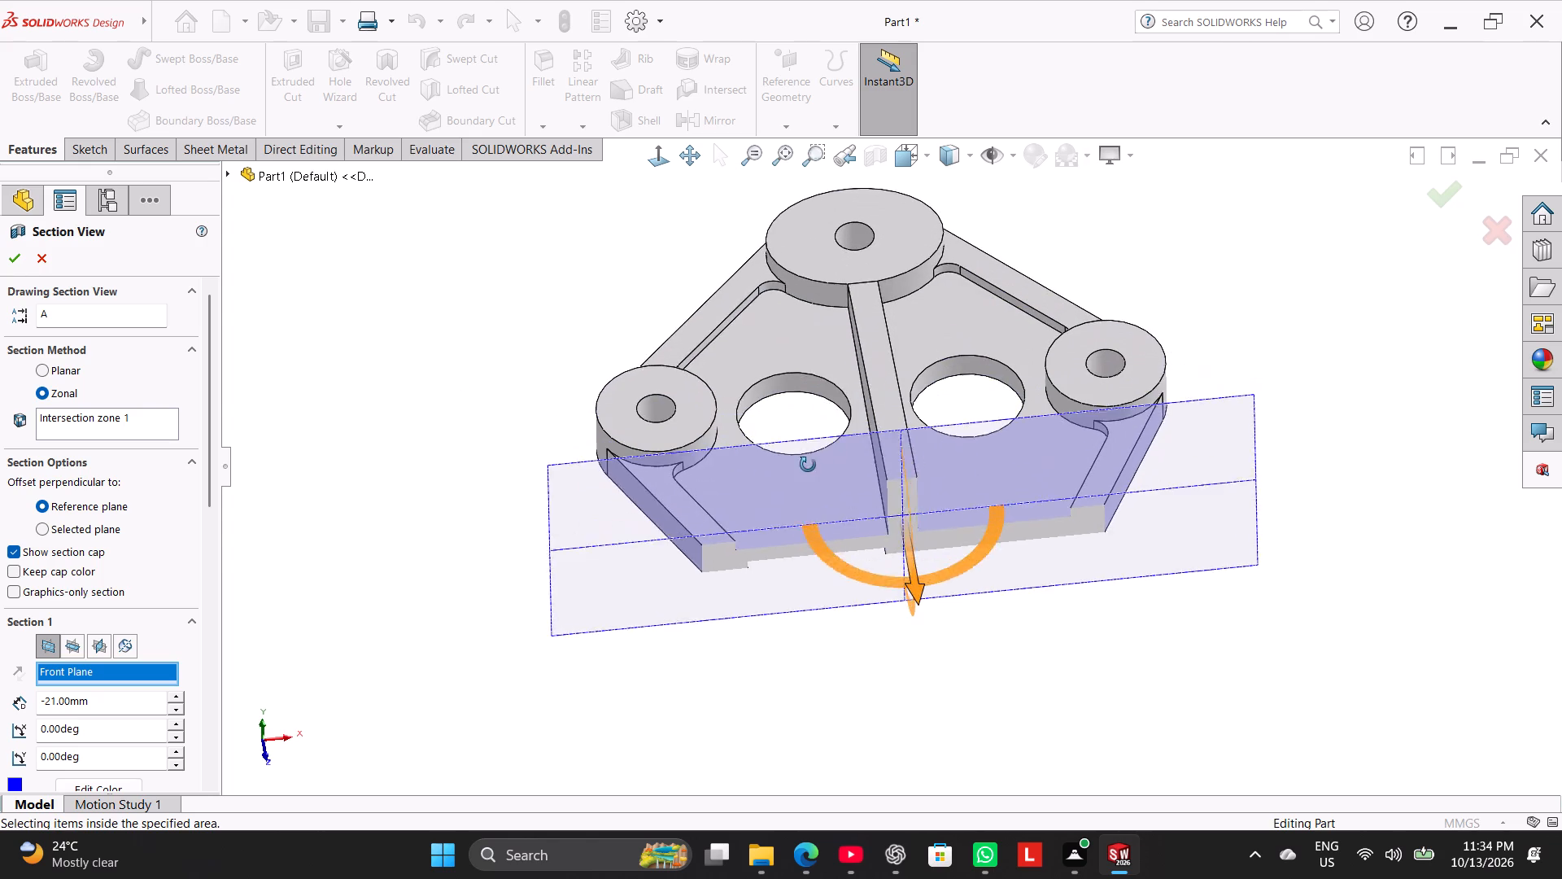
middle_click_drag(808, 465, 809, 466)
left_click_drag(923, 585, 953, 724)
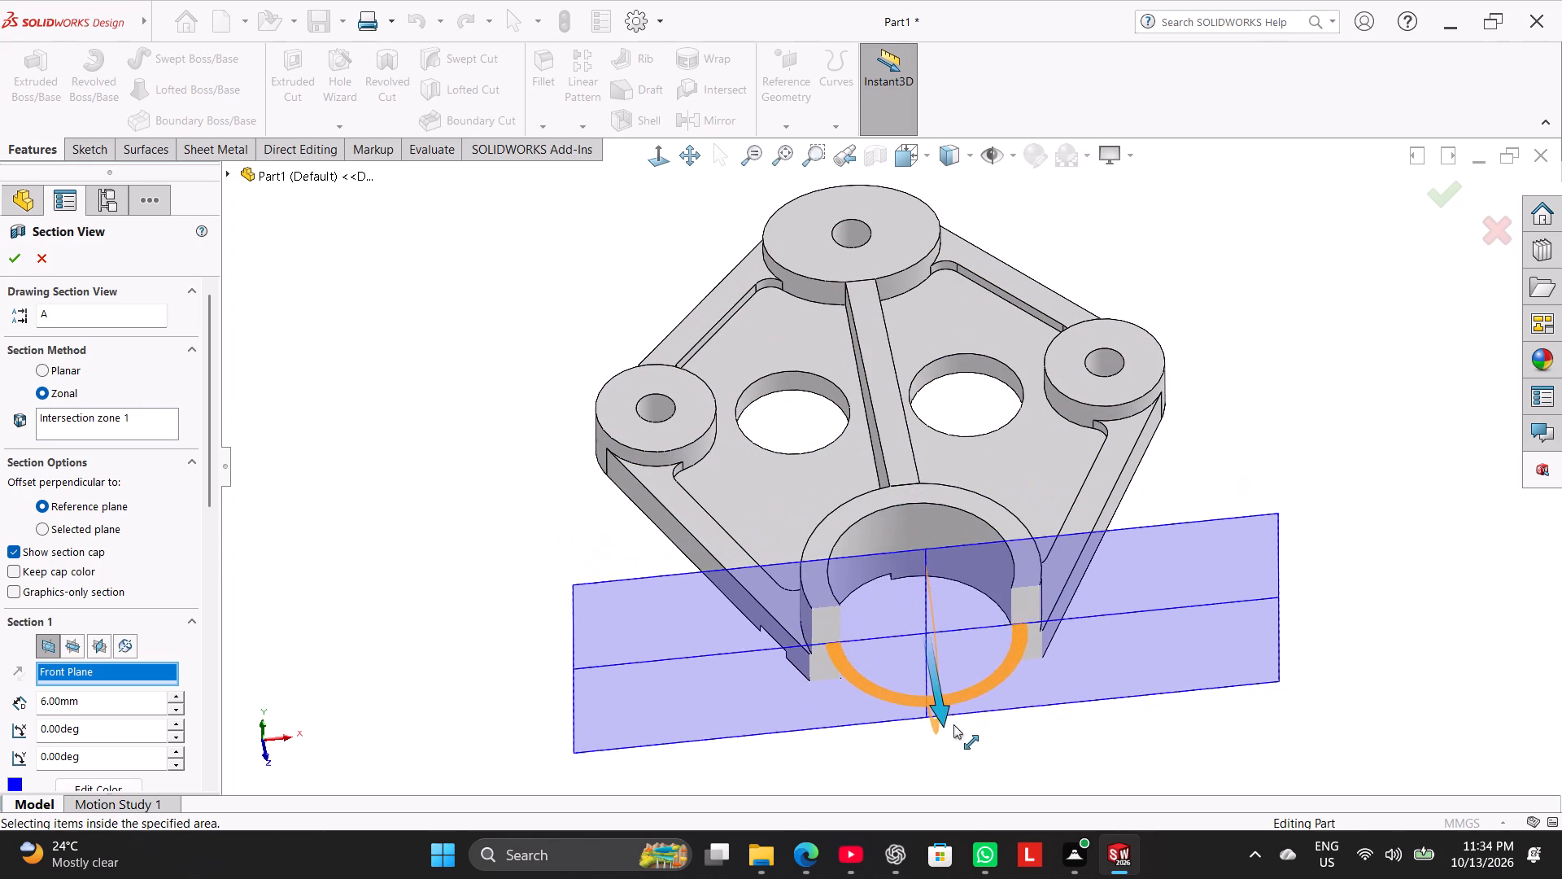
left_click_drag(953, 724, 965, 738)
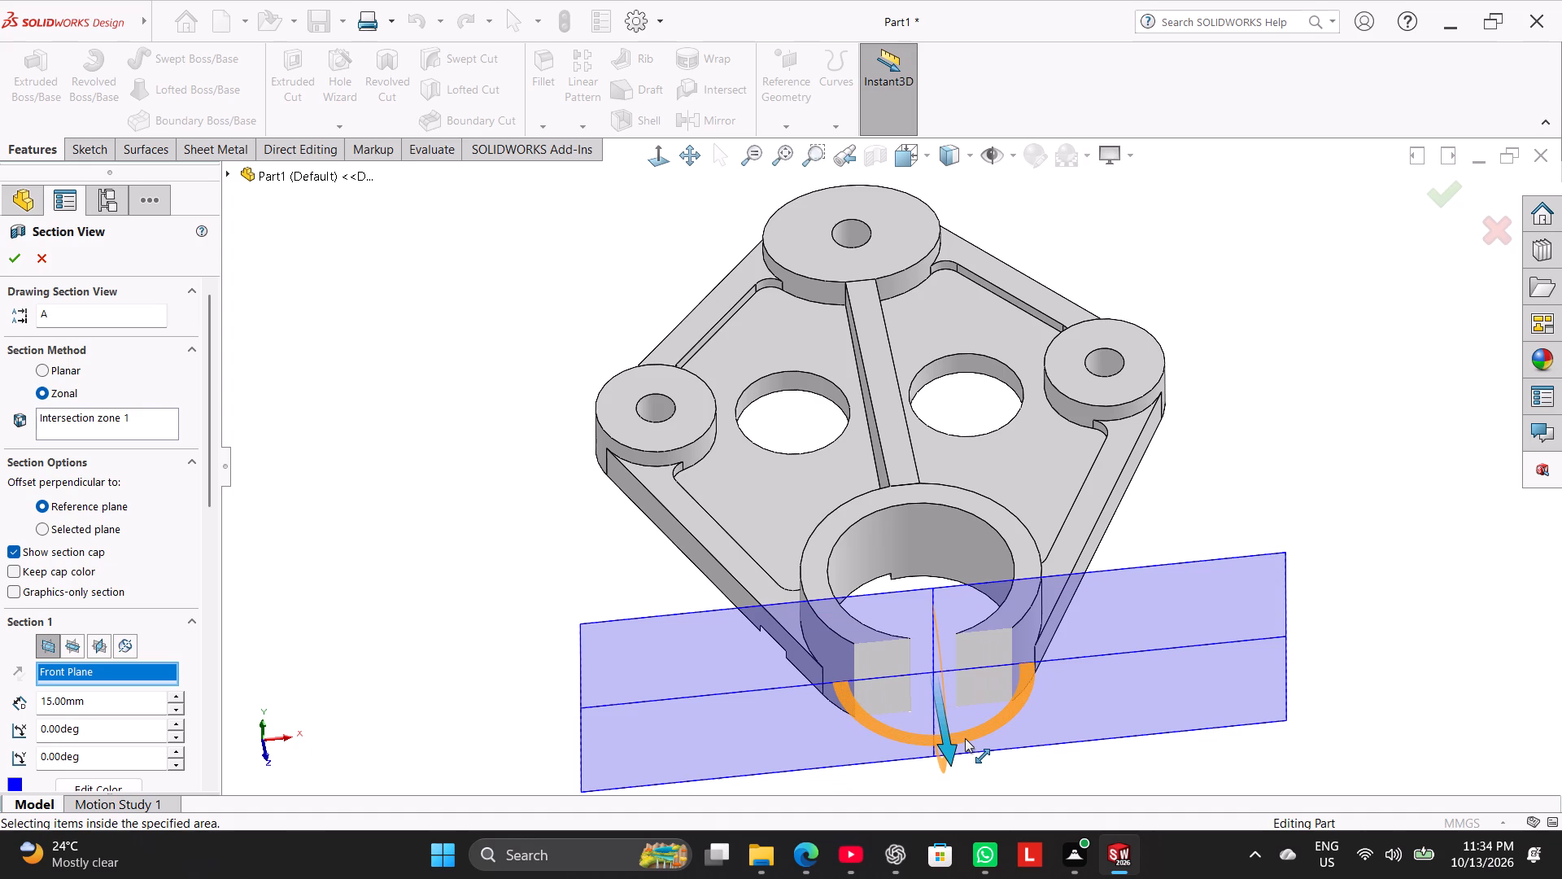
left_click_drag(965, 738, 958, 683)
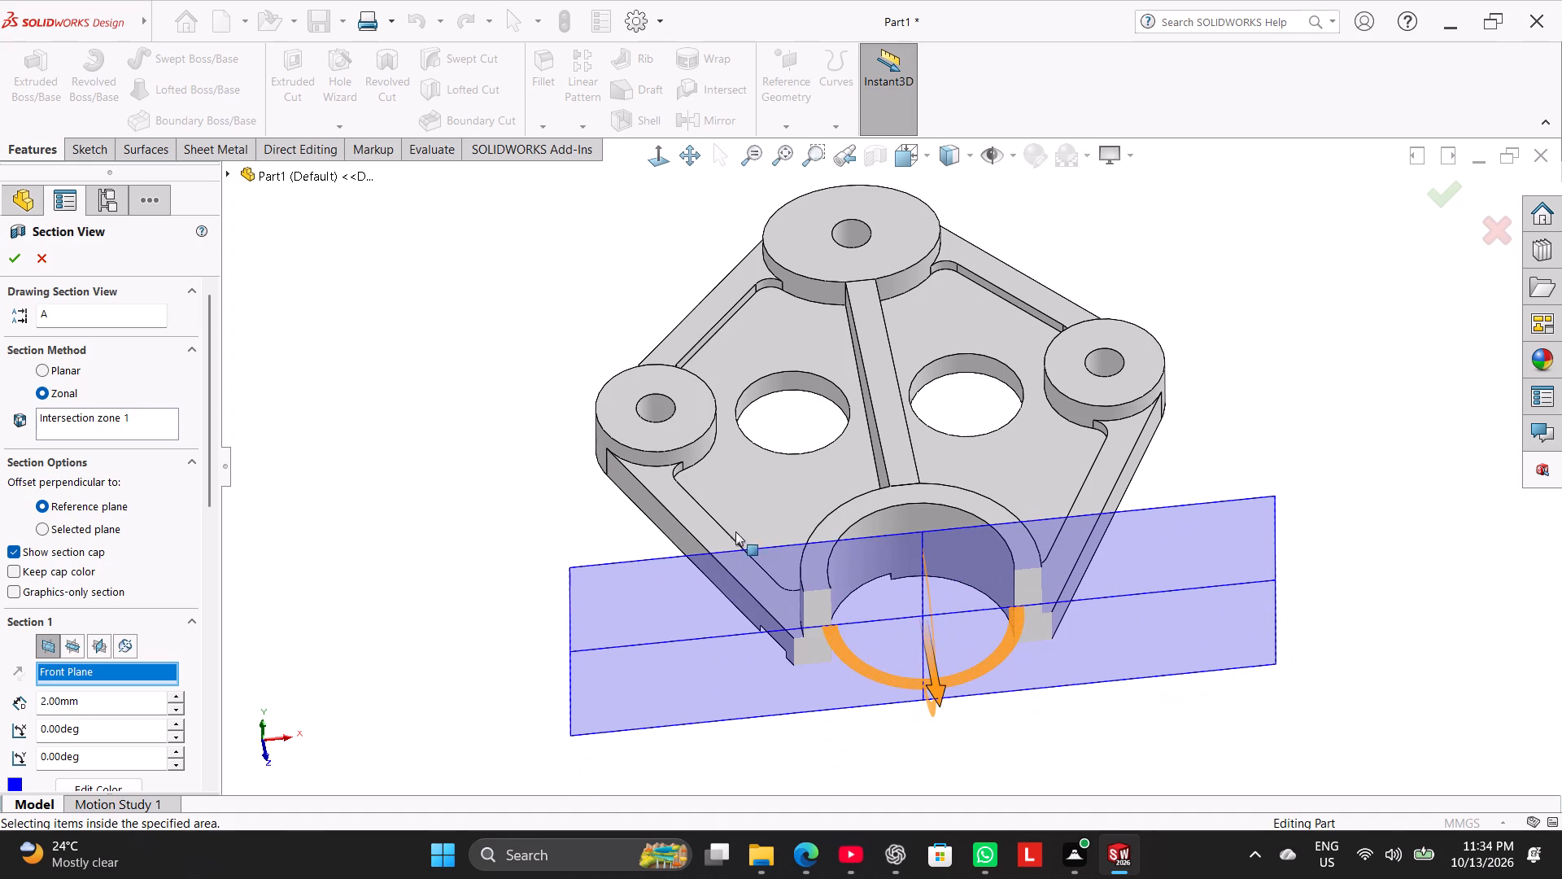
Preview a lengthwise section through the Right Plane at 0 mm offset and examine it face-on from both sides and at an angle.
left_click(107, 645)
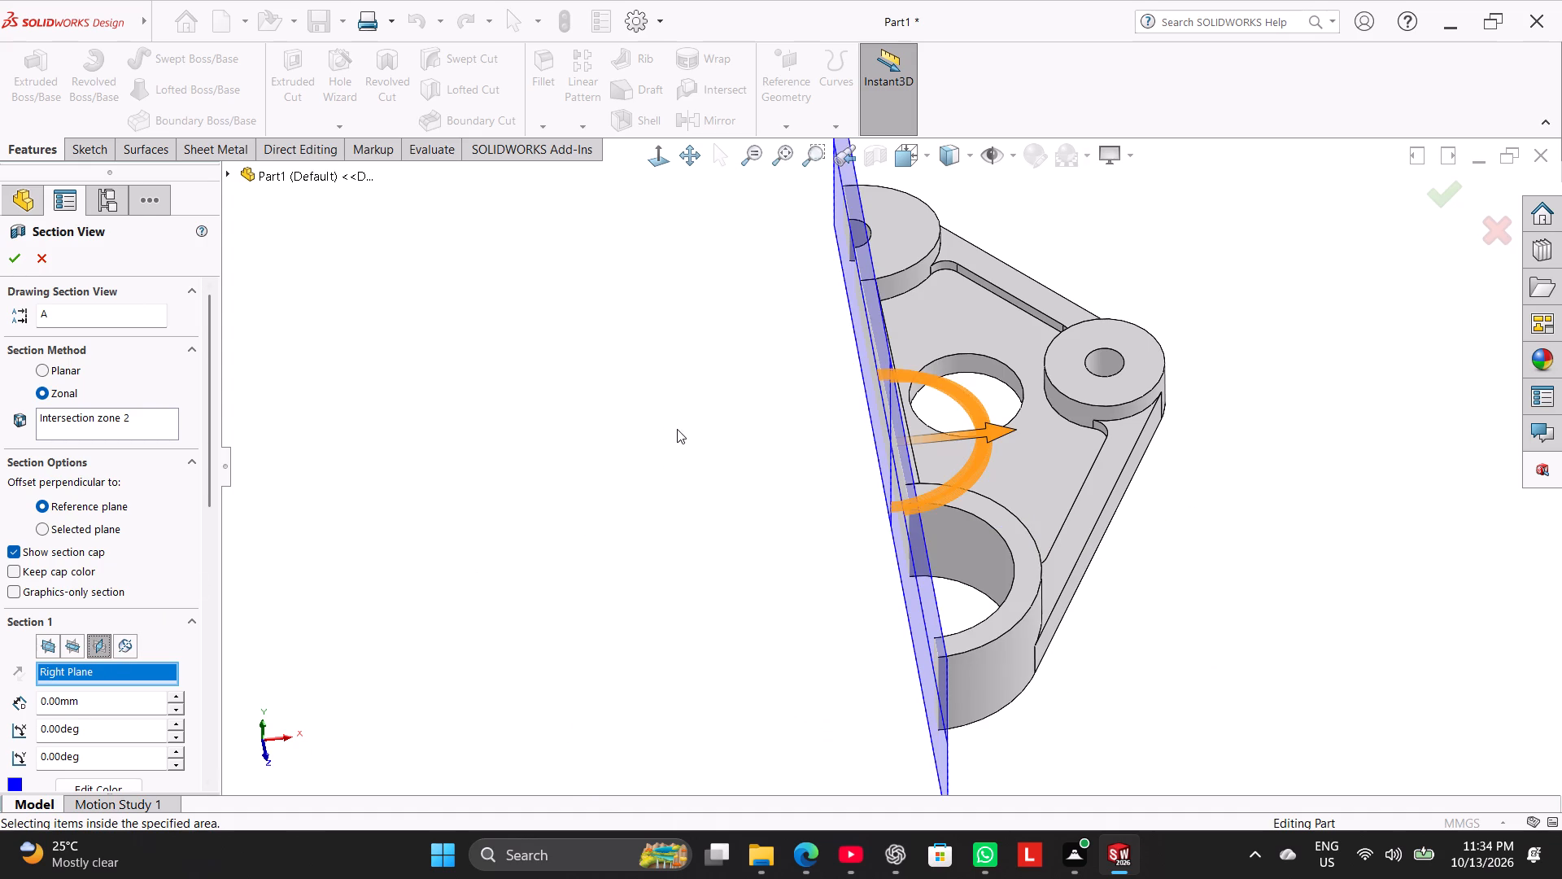
left_click(659, 166)
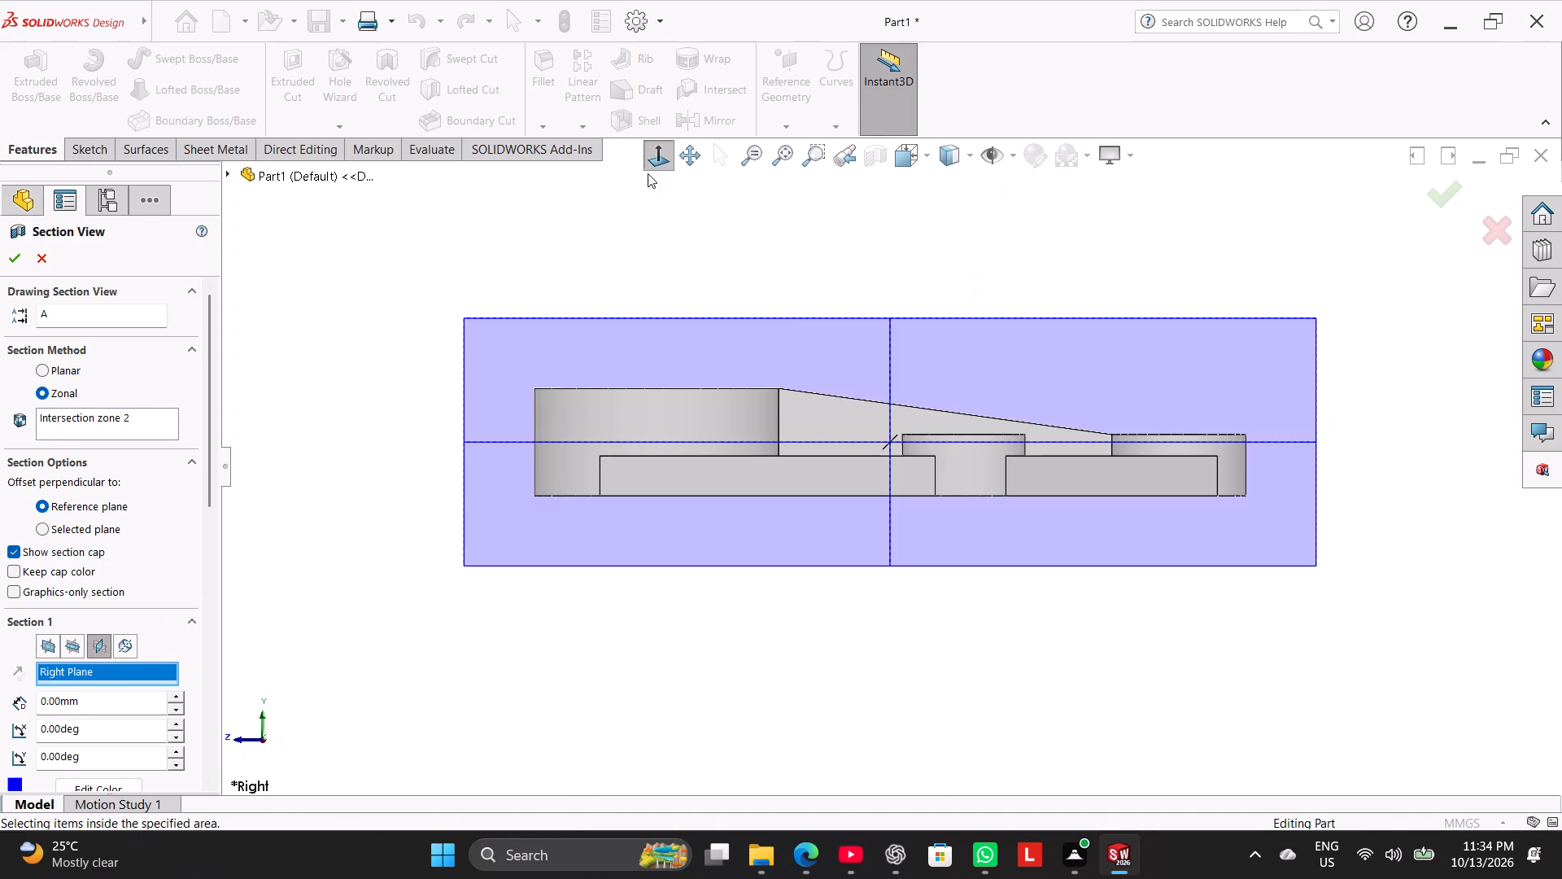
left_click(652, 160)
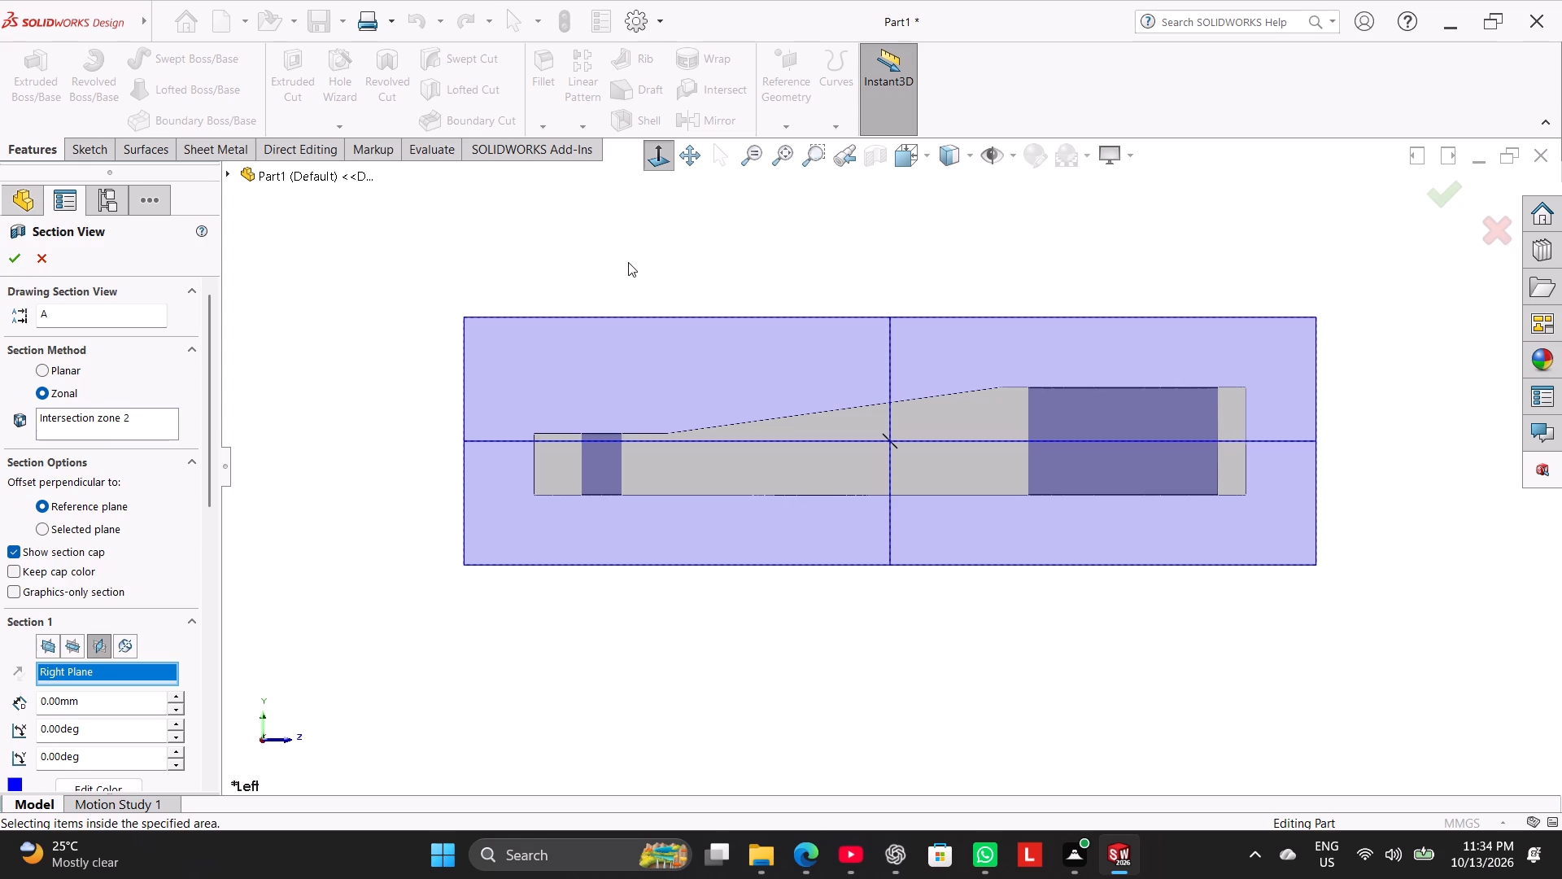
middle_click_drag(634, 261, 654, 453)
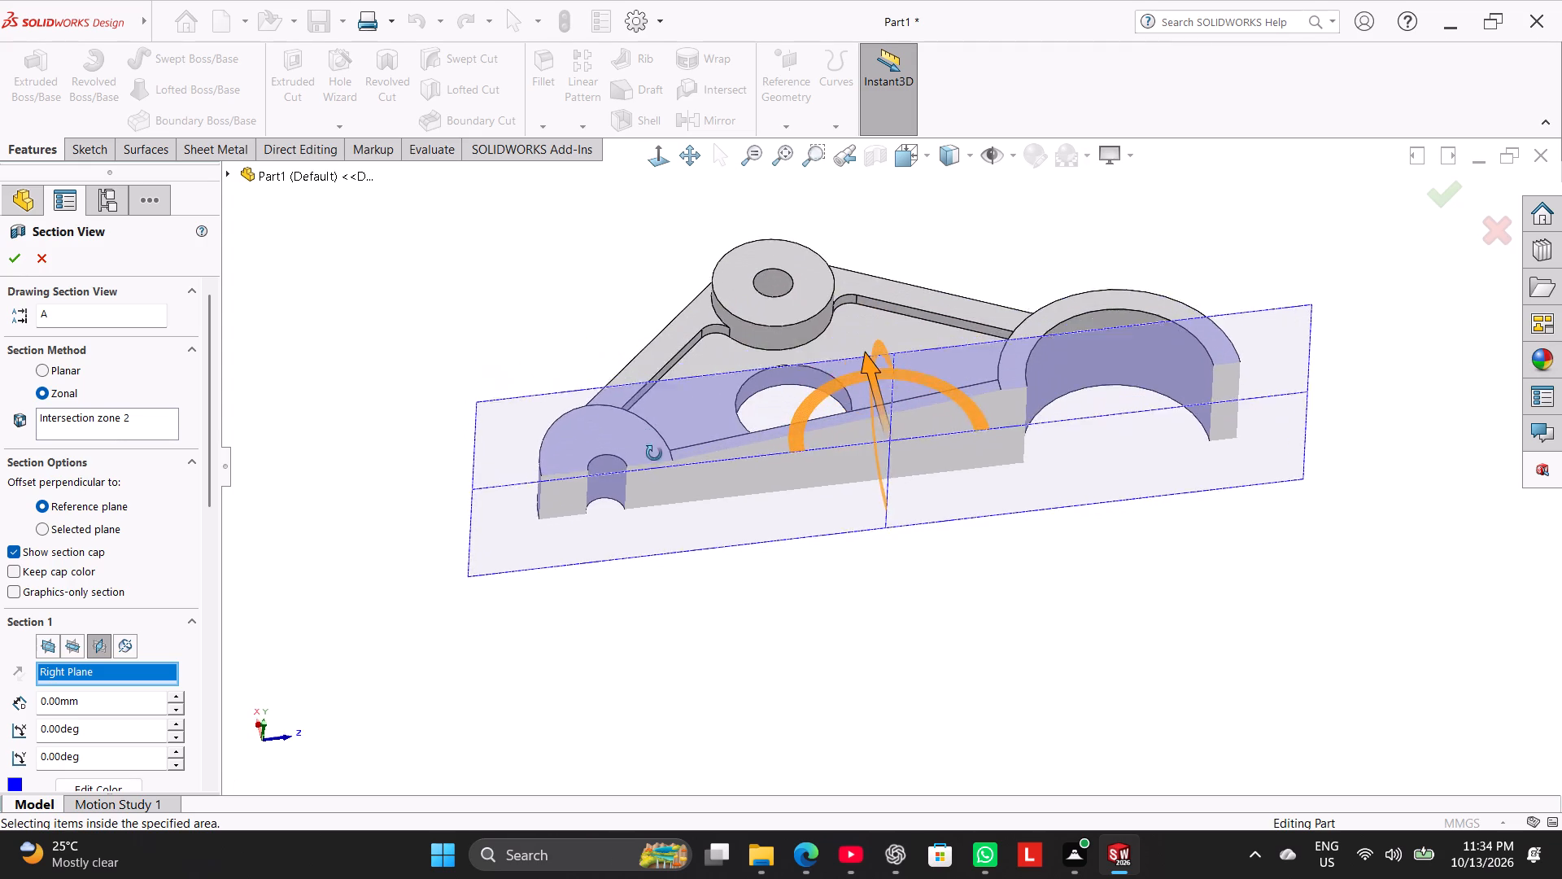
middle_click_drag(654, 453, 658, 536)
Compare a Top Plane section with the Right Plane section, view the latter face-on at 1 mm offset, and leave it unapplied.
left_click(63, 651)
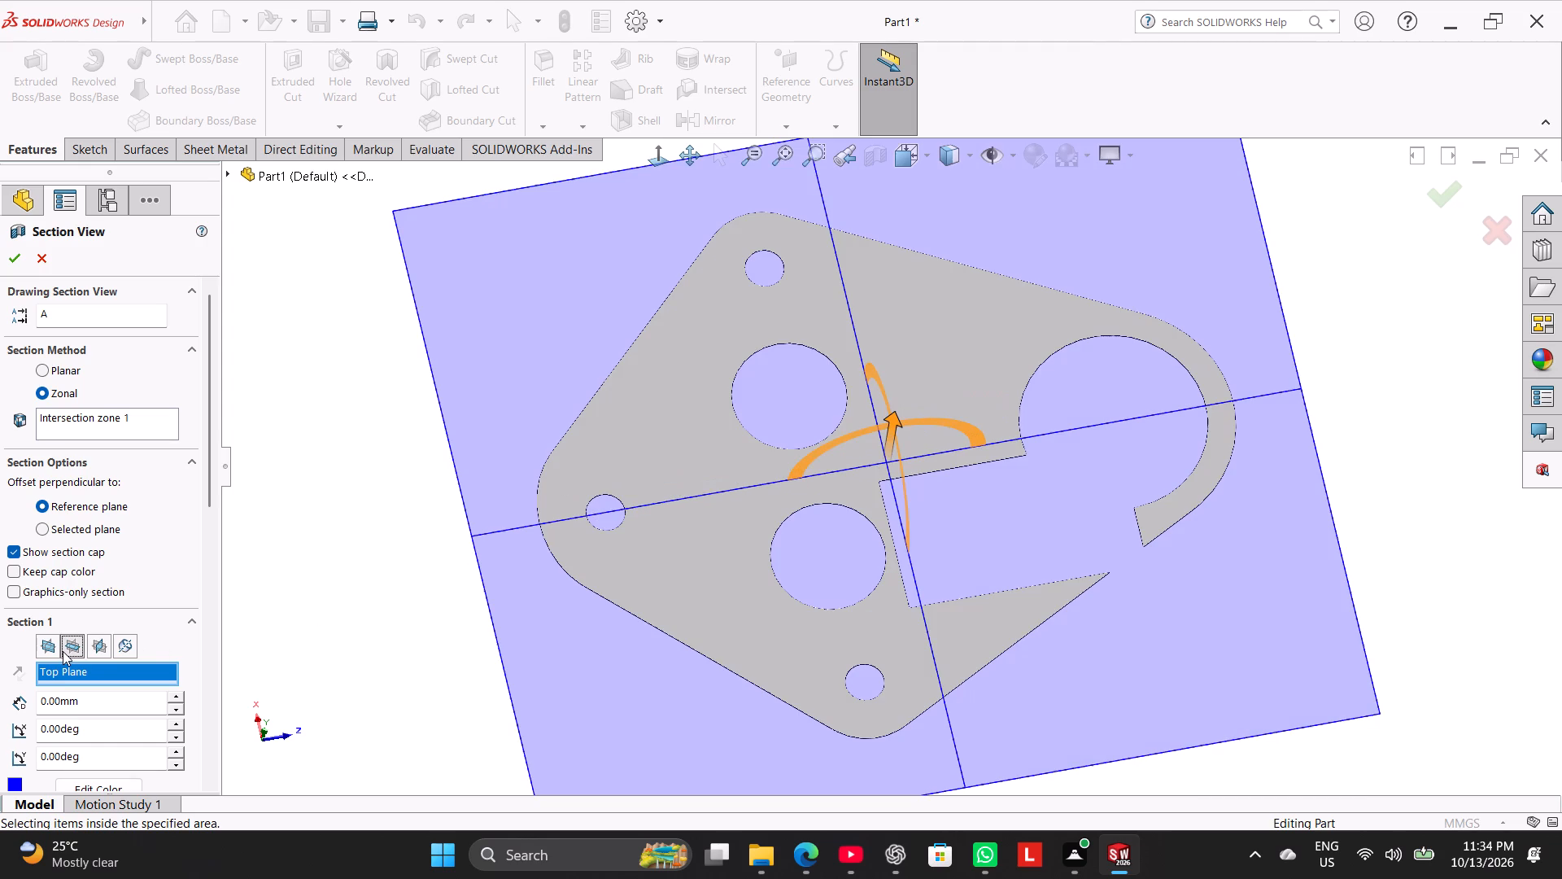
left_click(106, 645)
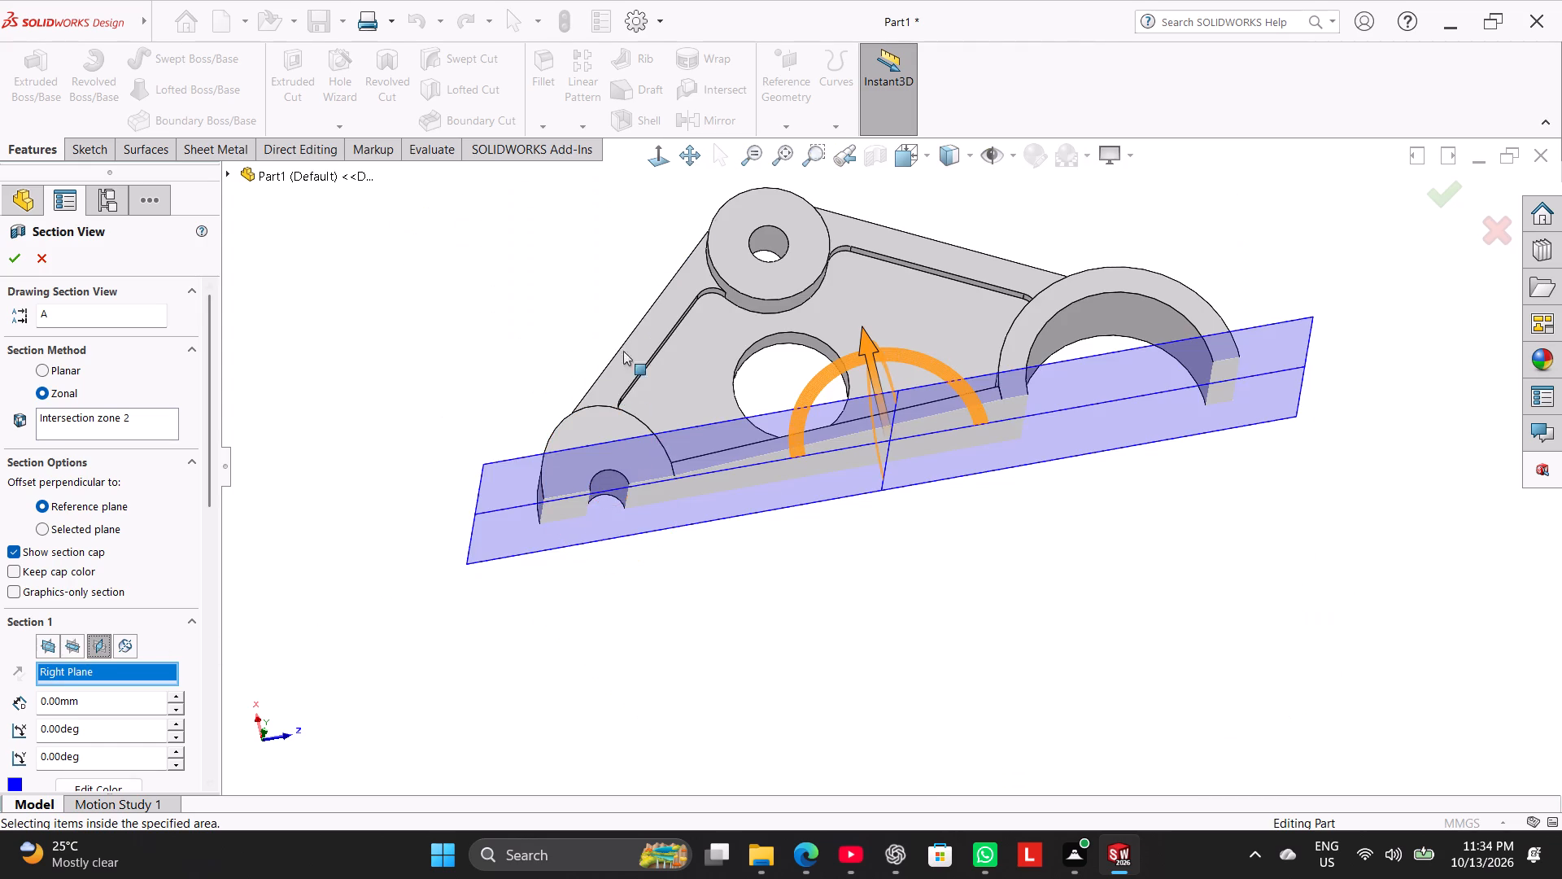
middle_click_drag(613, 312, 578, 261)
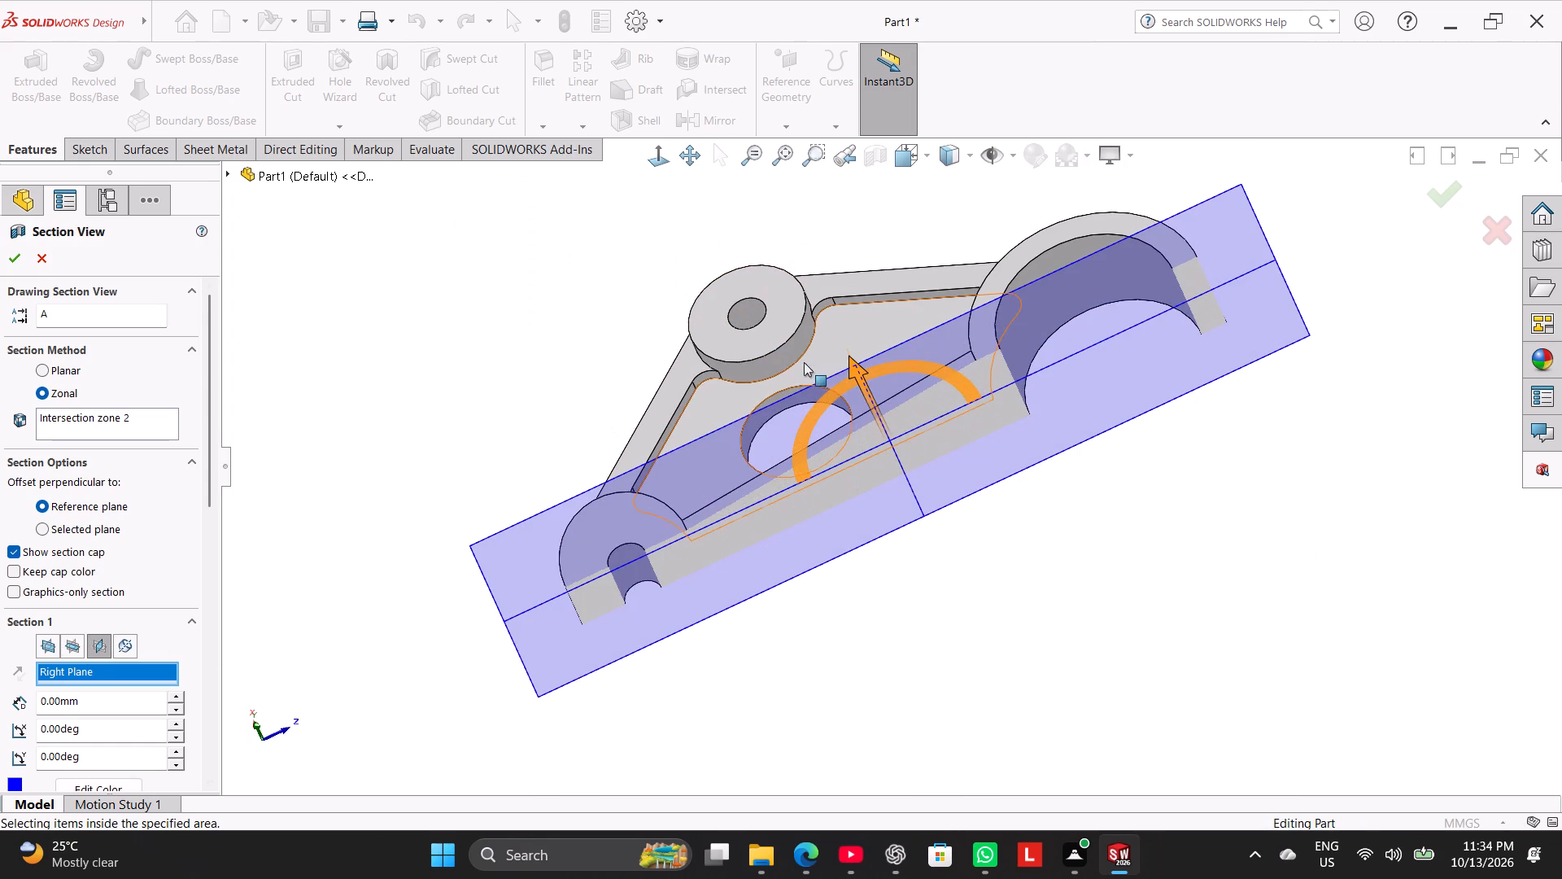
left_click(851, 364)
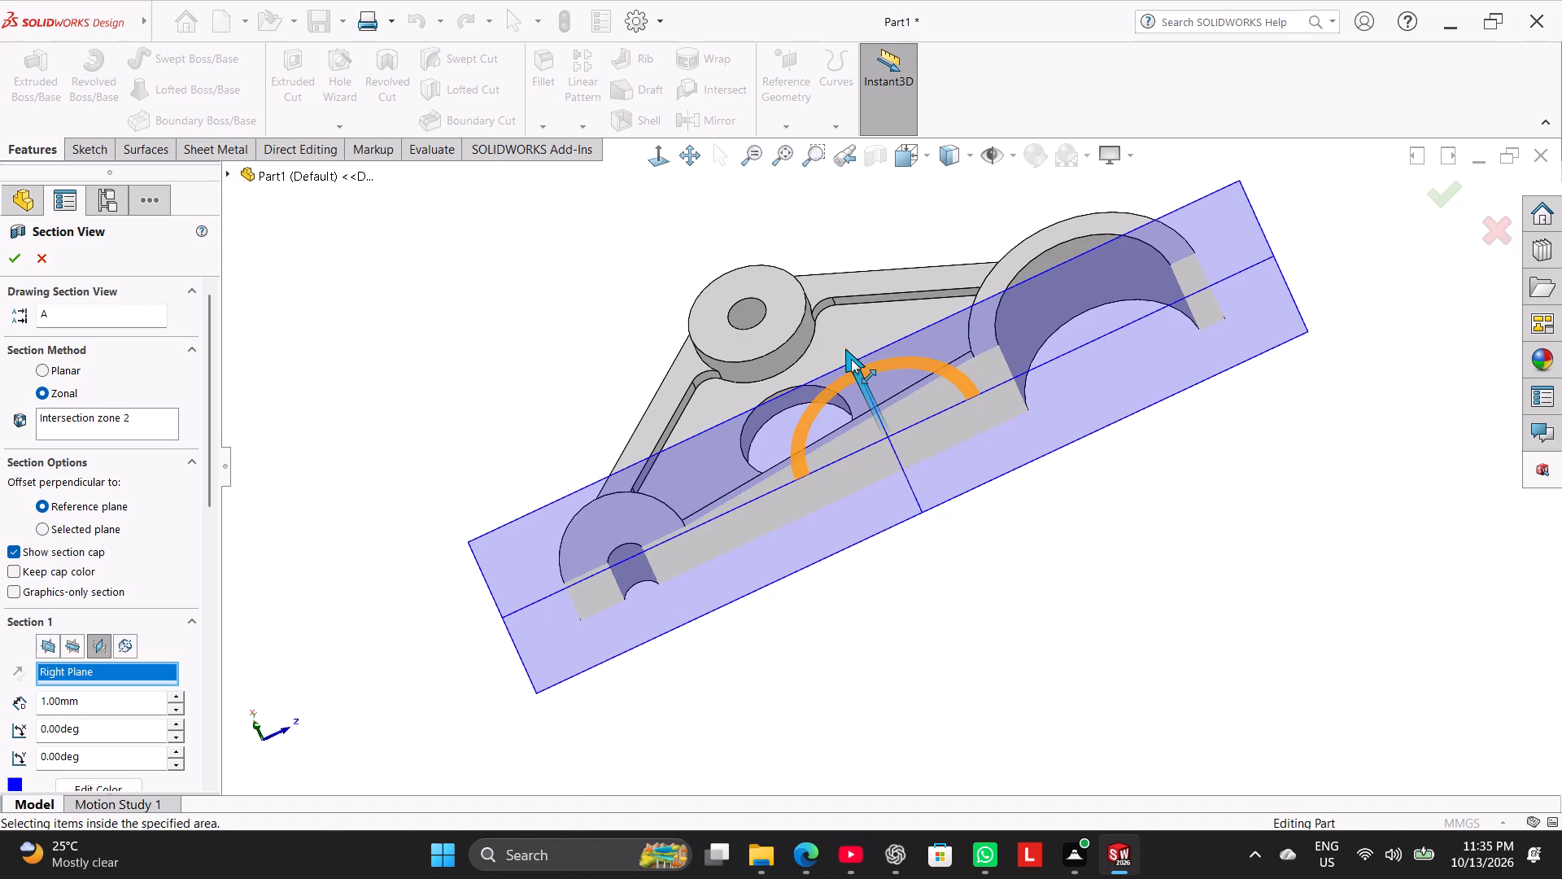
left_click(671, 155)
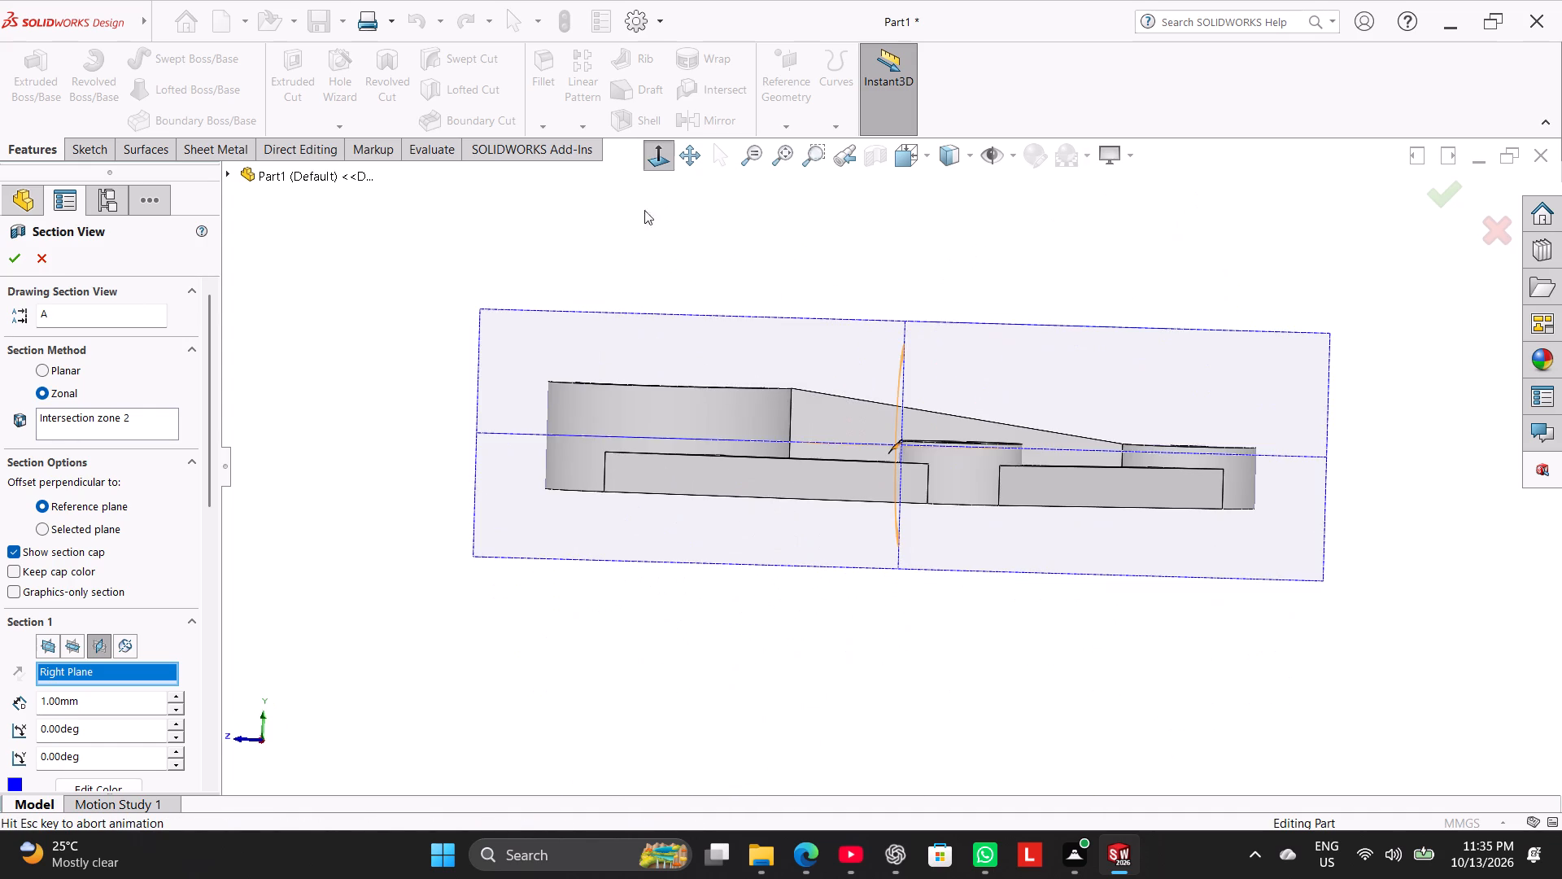
left_click(657, 169)
left_click(652, 160)
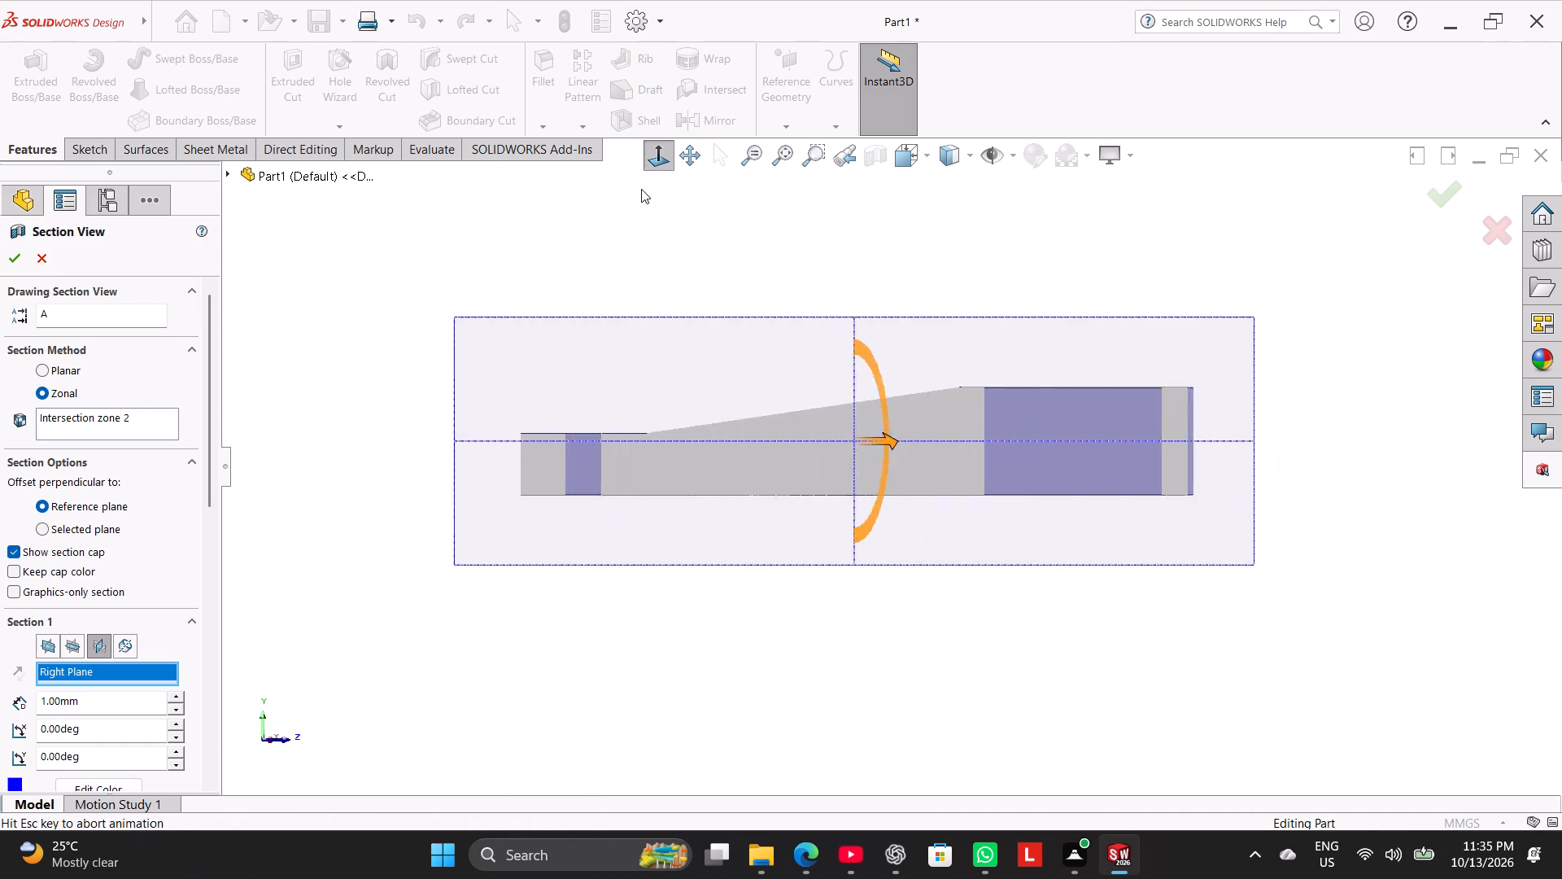
left_click(635, 243)
left_click(42, 247)
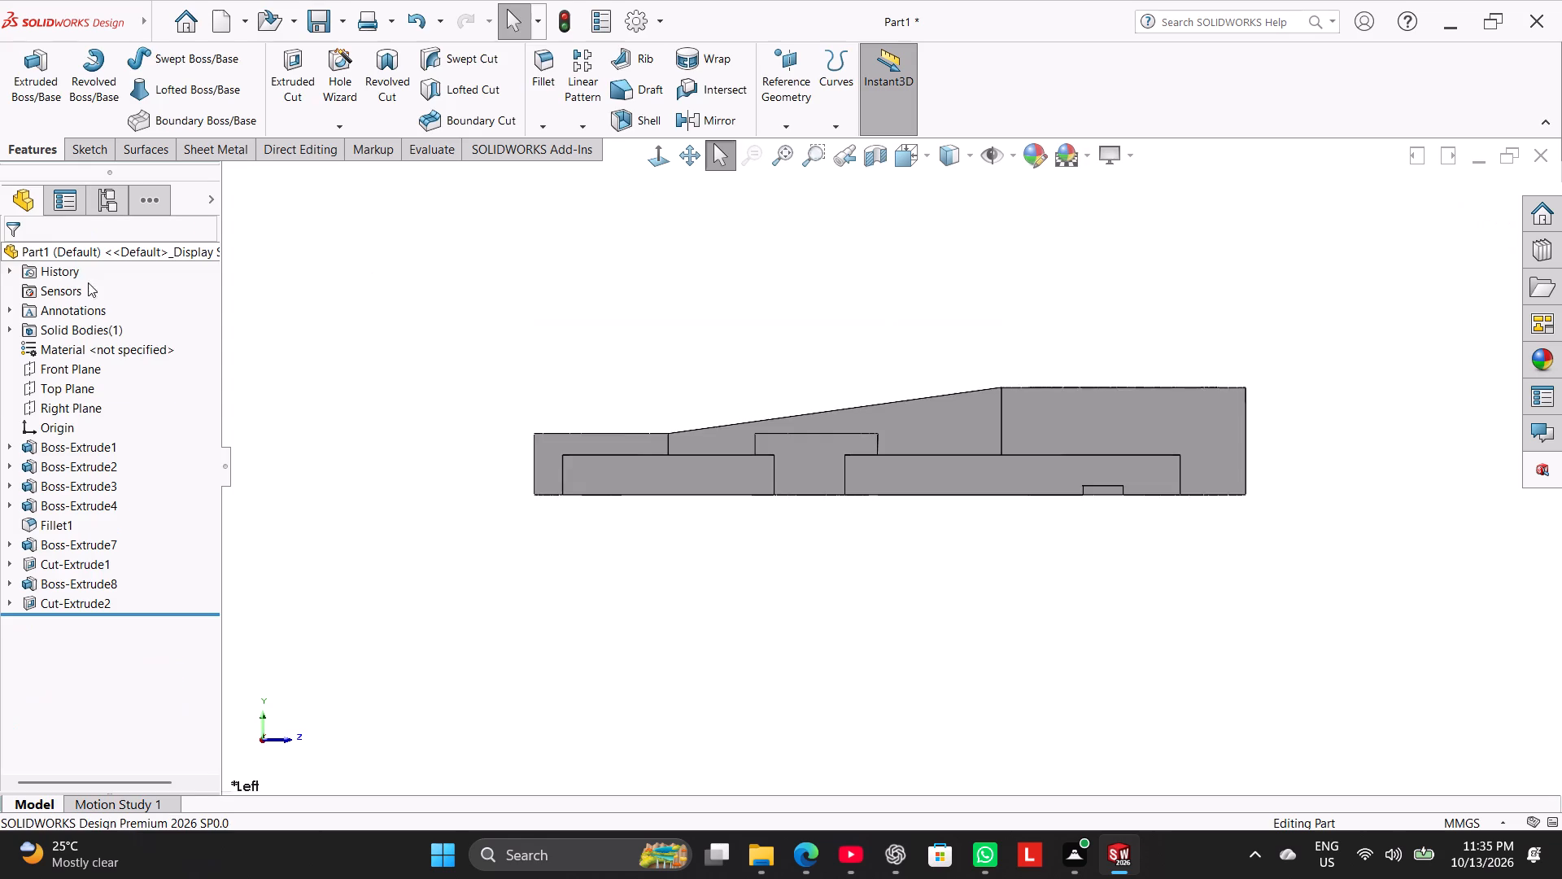
Delete the underside recess cut, Cut-Extrude2, together with its leftover sketch, Sketch6.
right_click_drag(421, 398, 567, 352)
right_click_drag(487, 444, 534, 347)
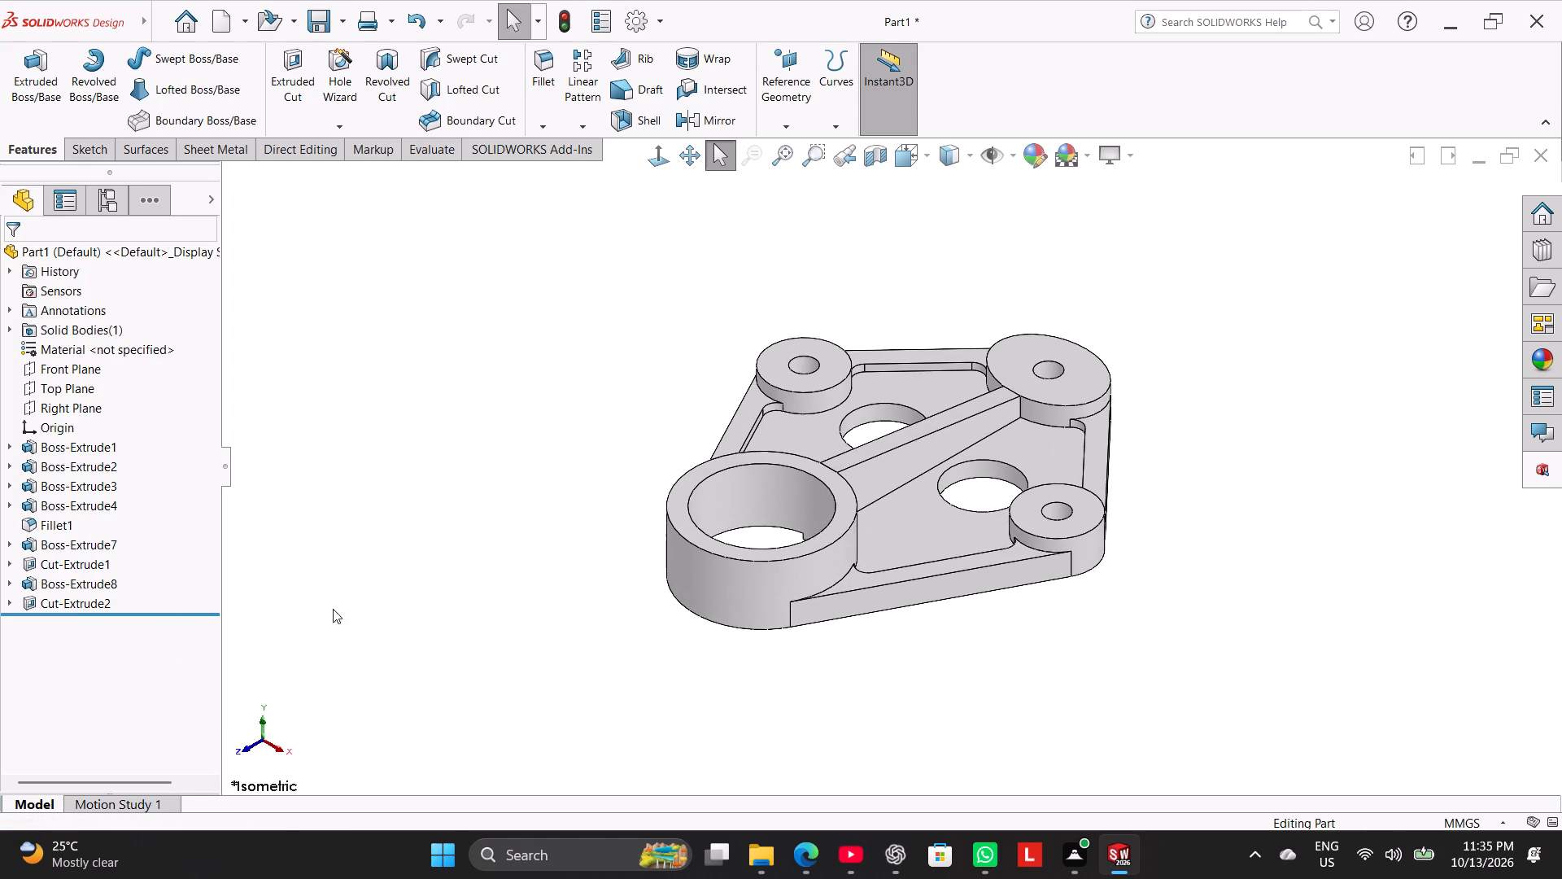
right_click(101, 603)
left_click(168, 619)
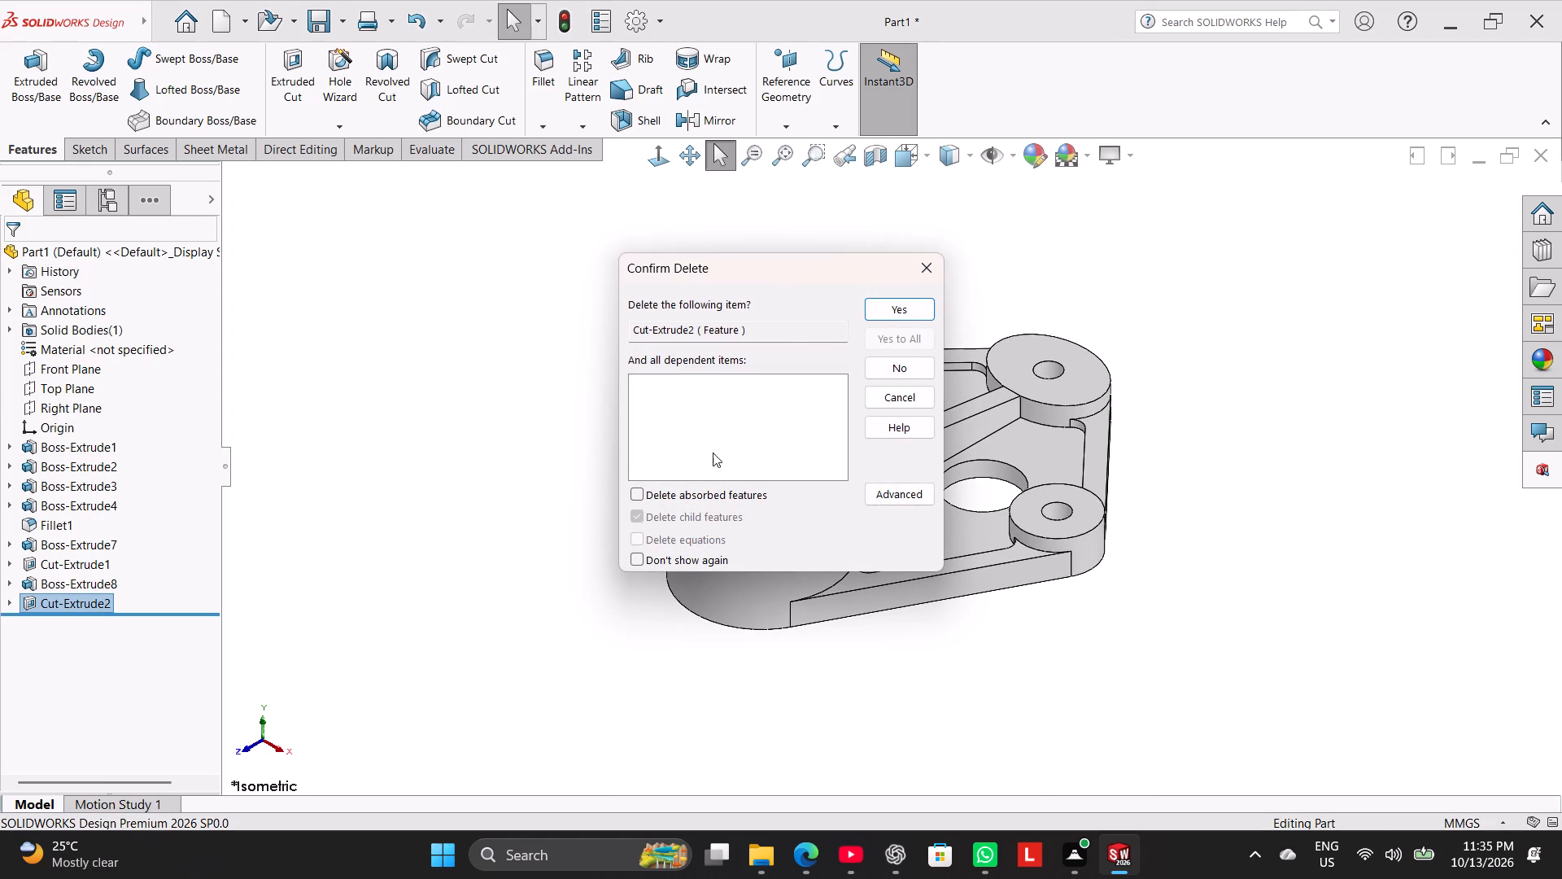
left_click(874, 313)
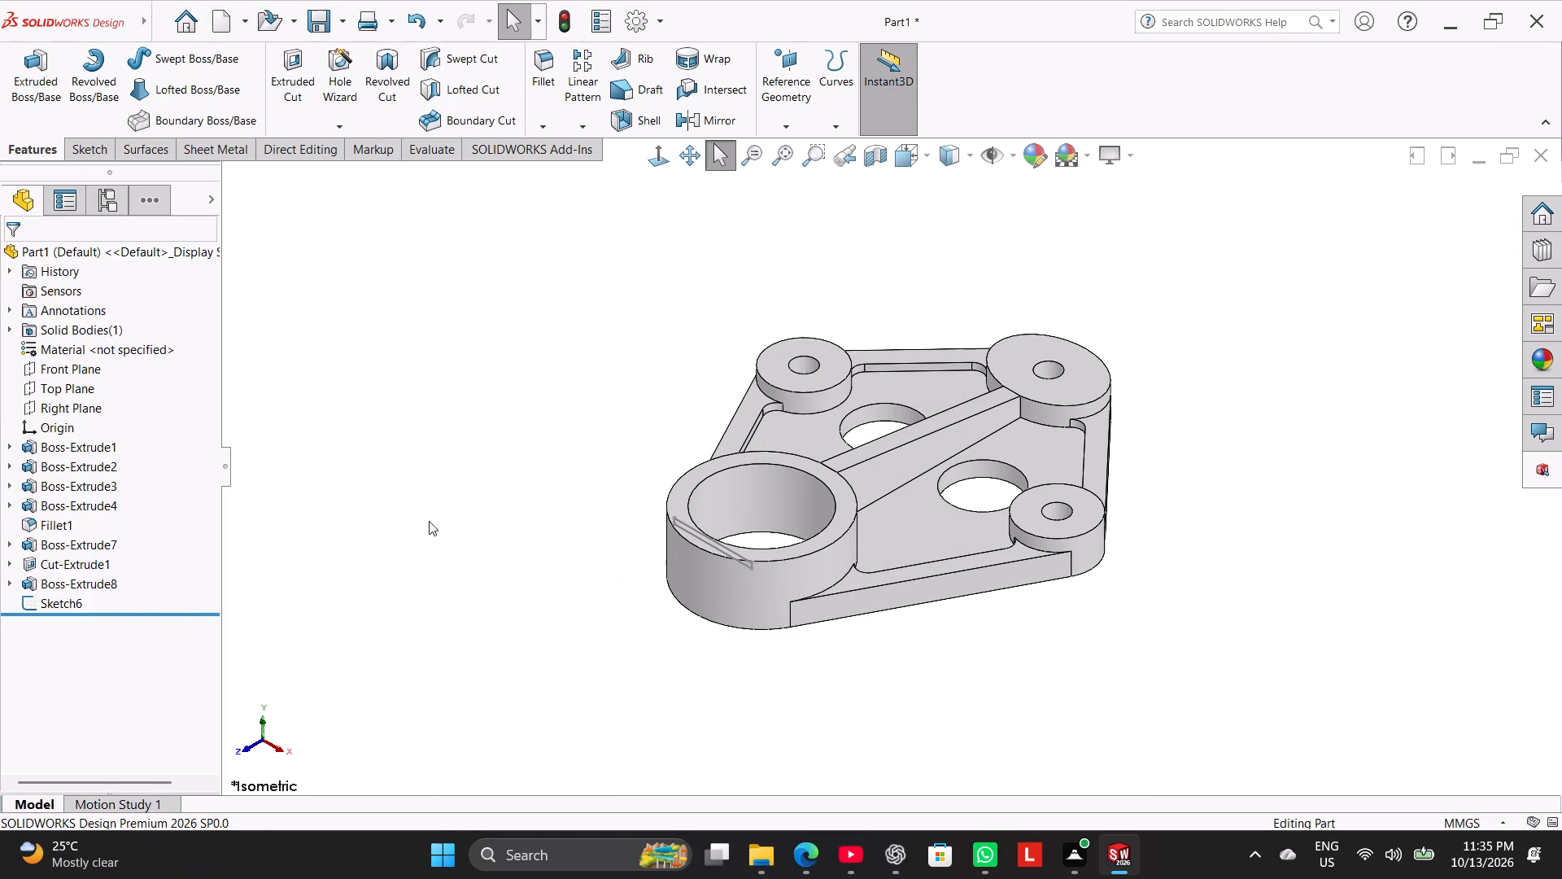
right_click(82, 599)
left_click(174, 636)
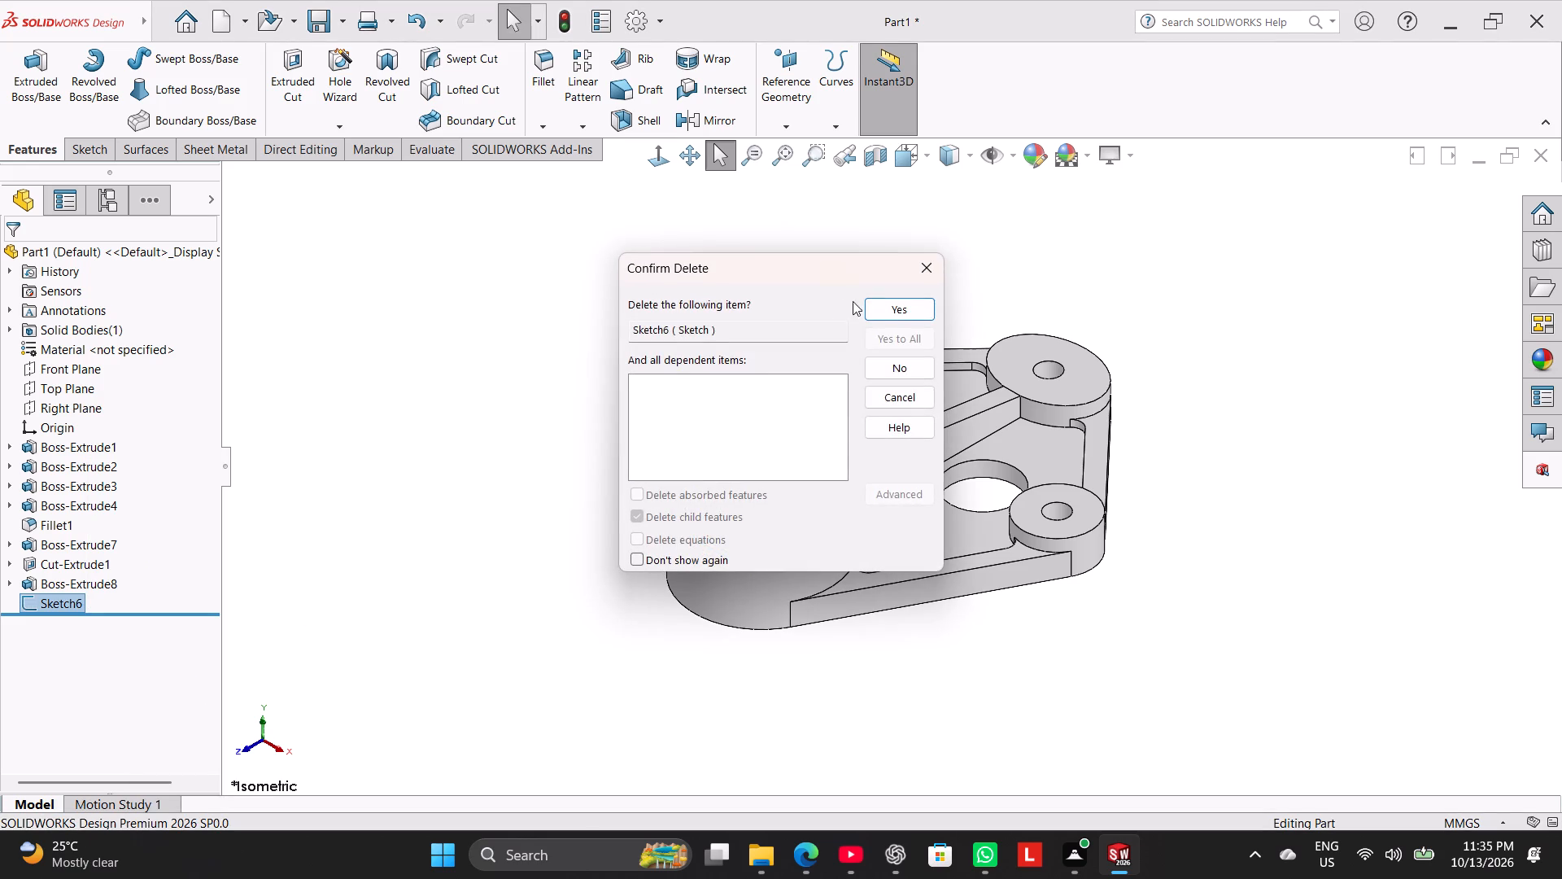
left_click(881, 308)
left_click(506, 425)
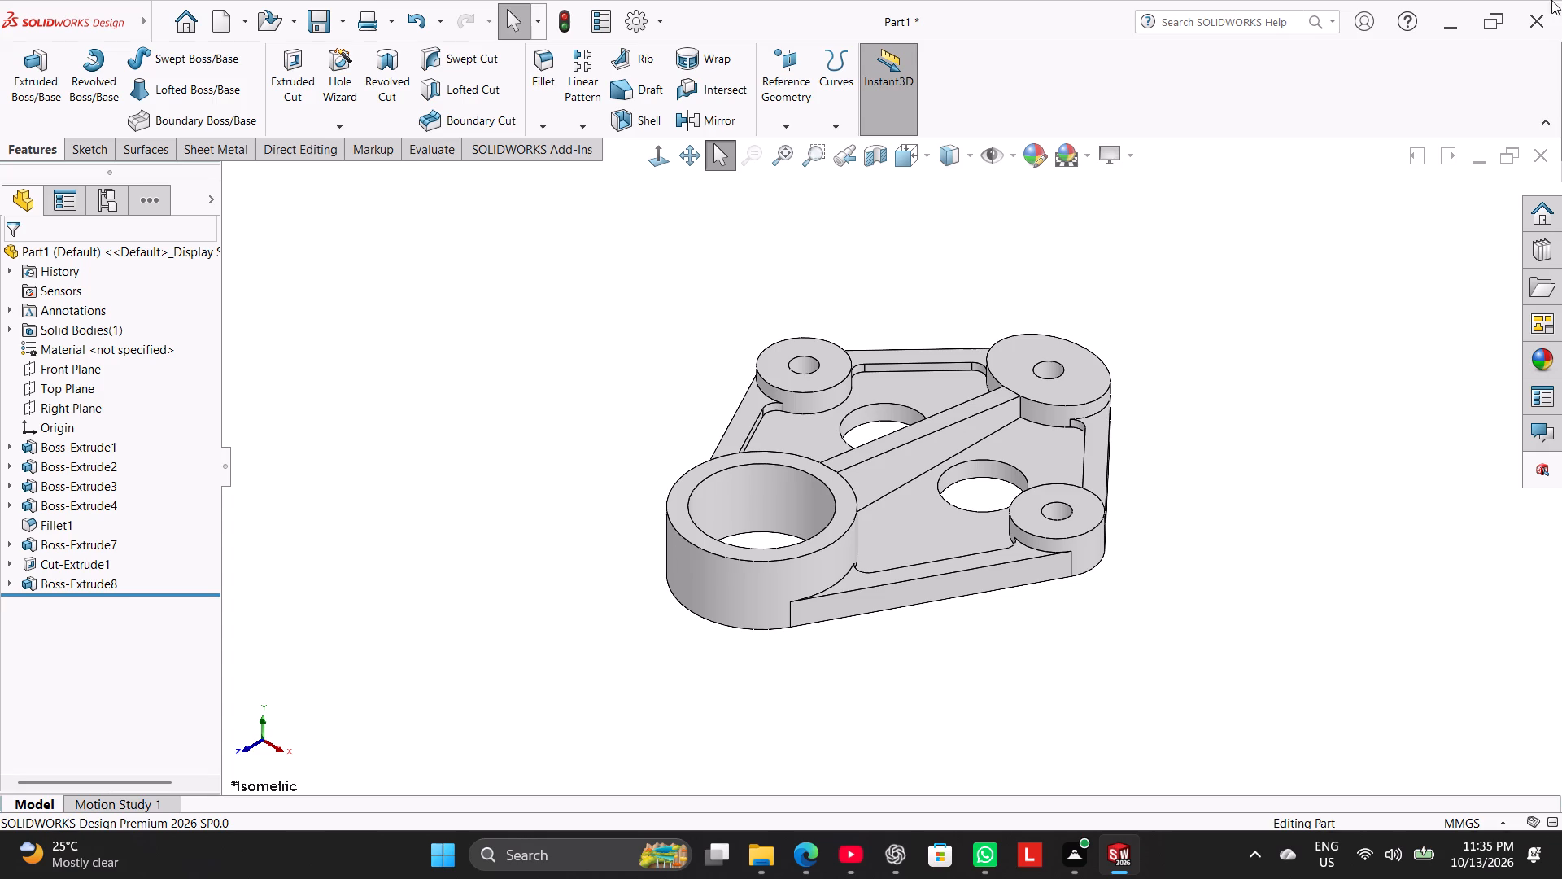
Edit the web plate extrusion, Boss-Extrude4, so that it starts at a 1.5 mm offset from its sketch plane.
middle_click_drag(479, 450, 508, 268)
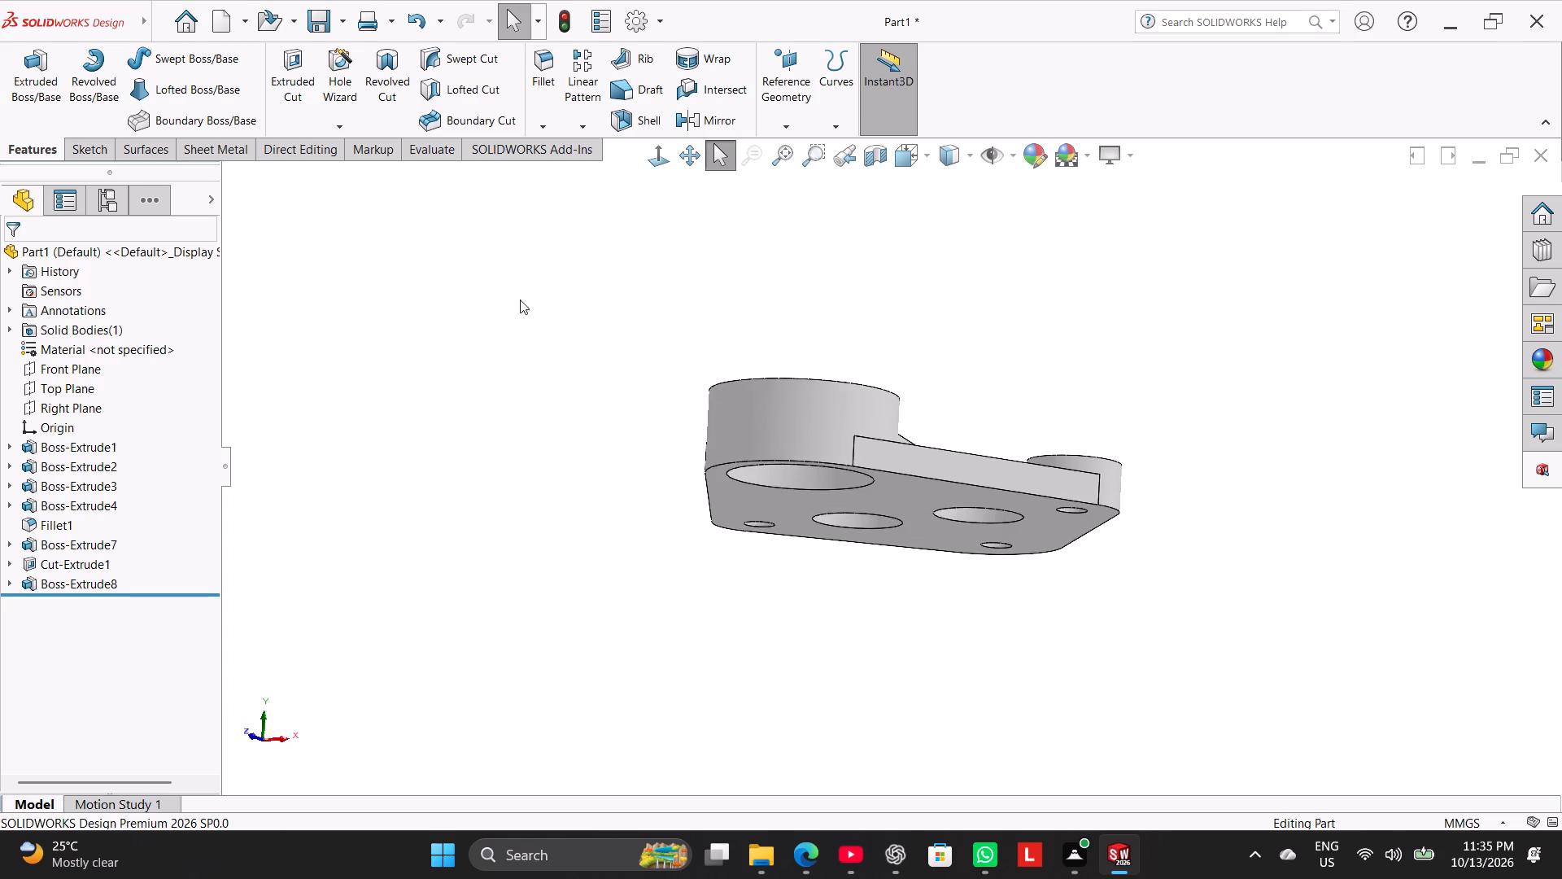
middle_click_drag(549, 483, 482, 294)
middle_click_drag(533, 461, 547, 392)
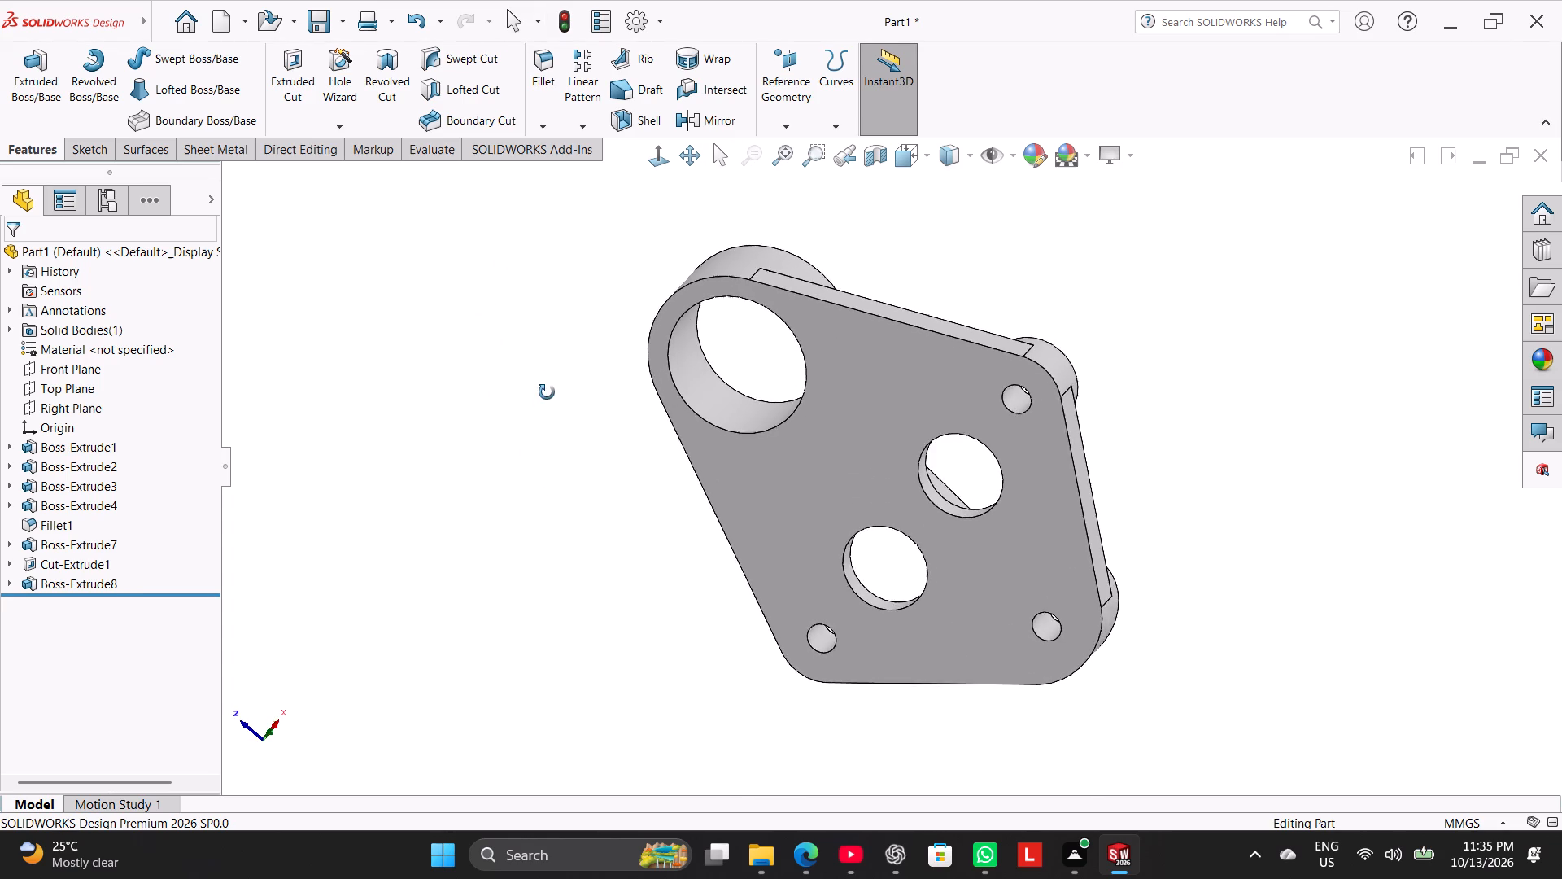
middle_click_drag(547, 392, 495, 618)
middle_click_drag(395, 482, 412, 611)
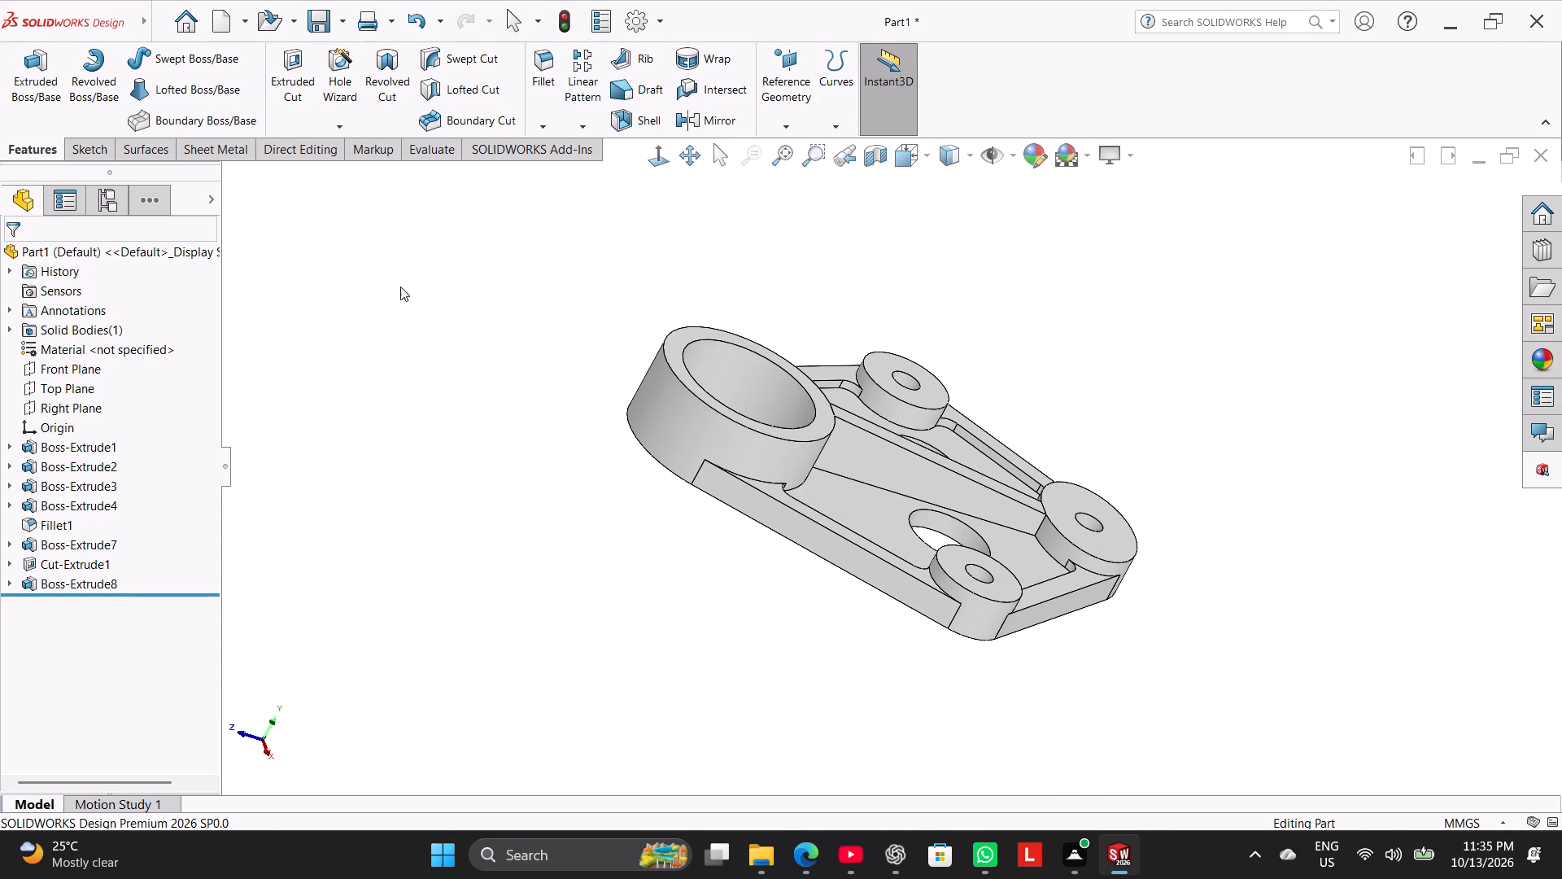
middle_click_drag(526, 364, 476, 533)
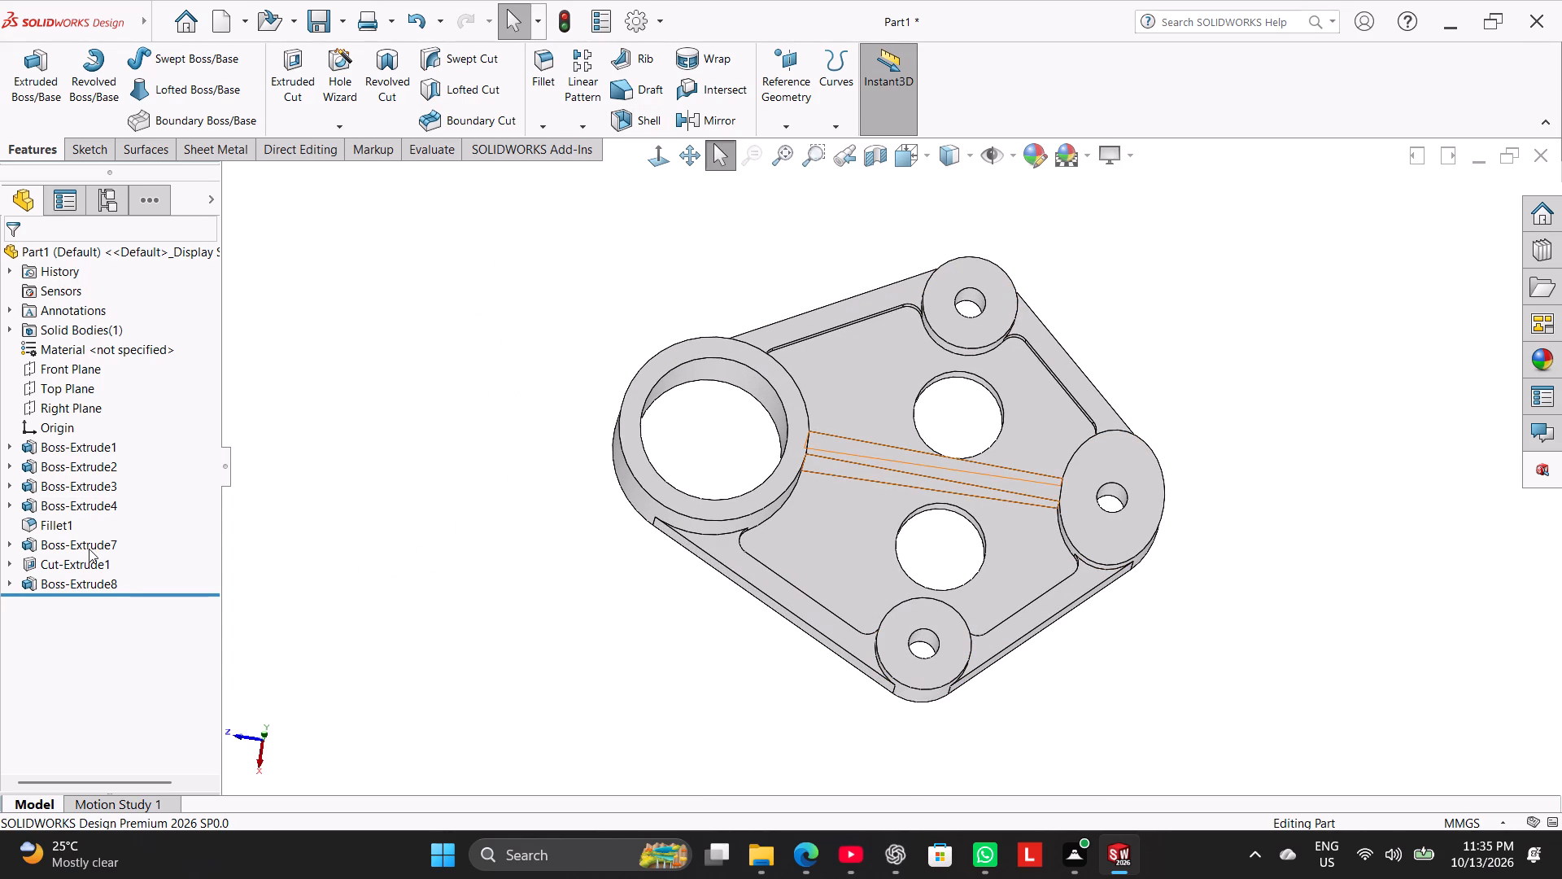
right_click(81, 501)
left_click(94, 457)
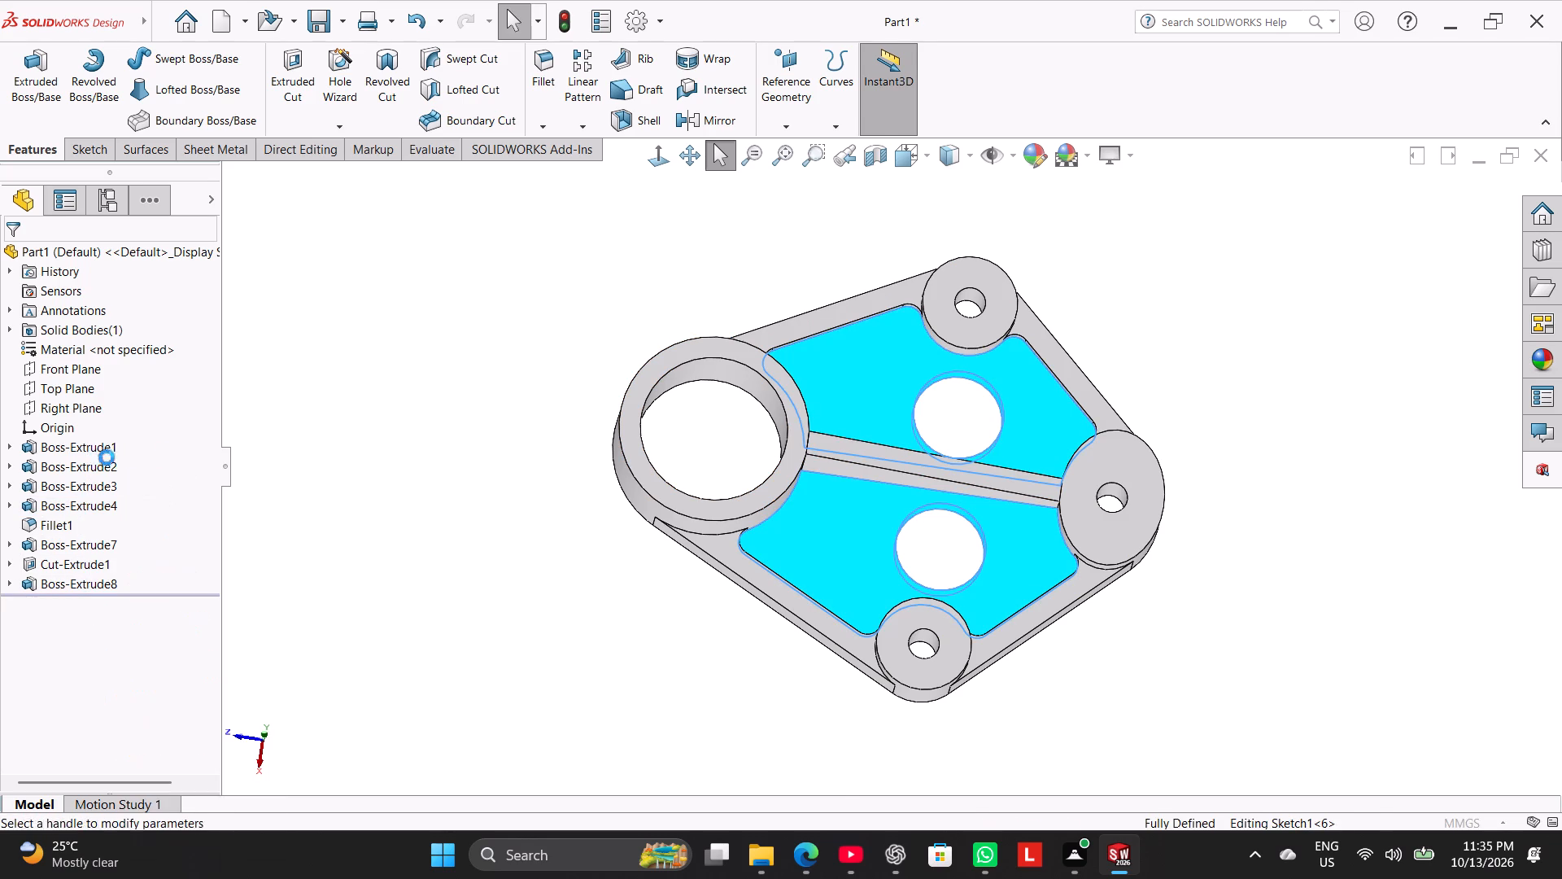
middle_click_drag(351, 440, 375, 248)
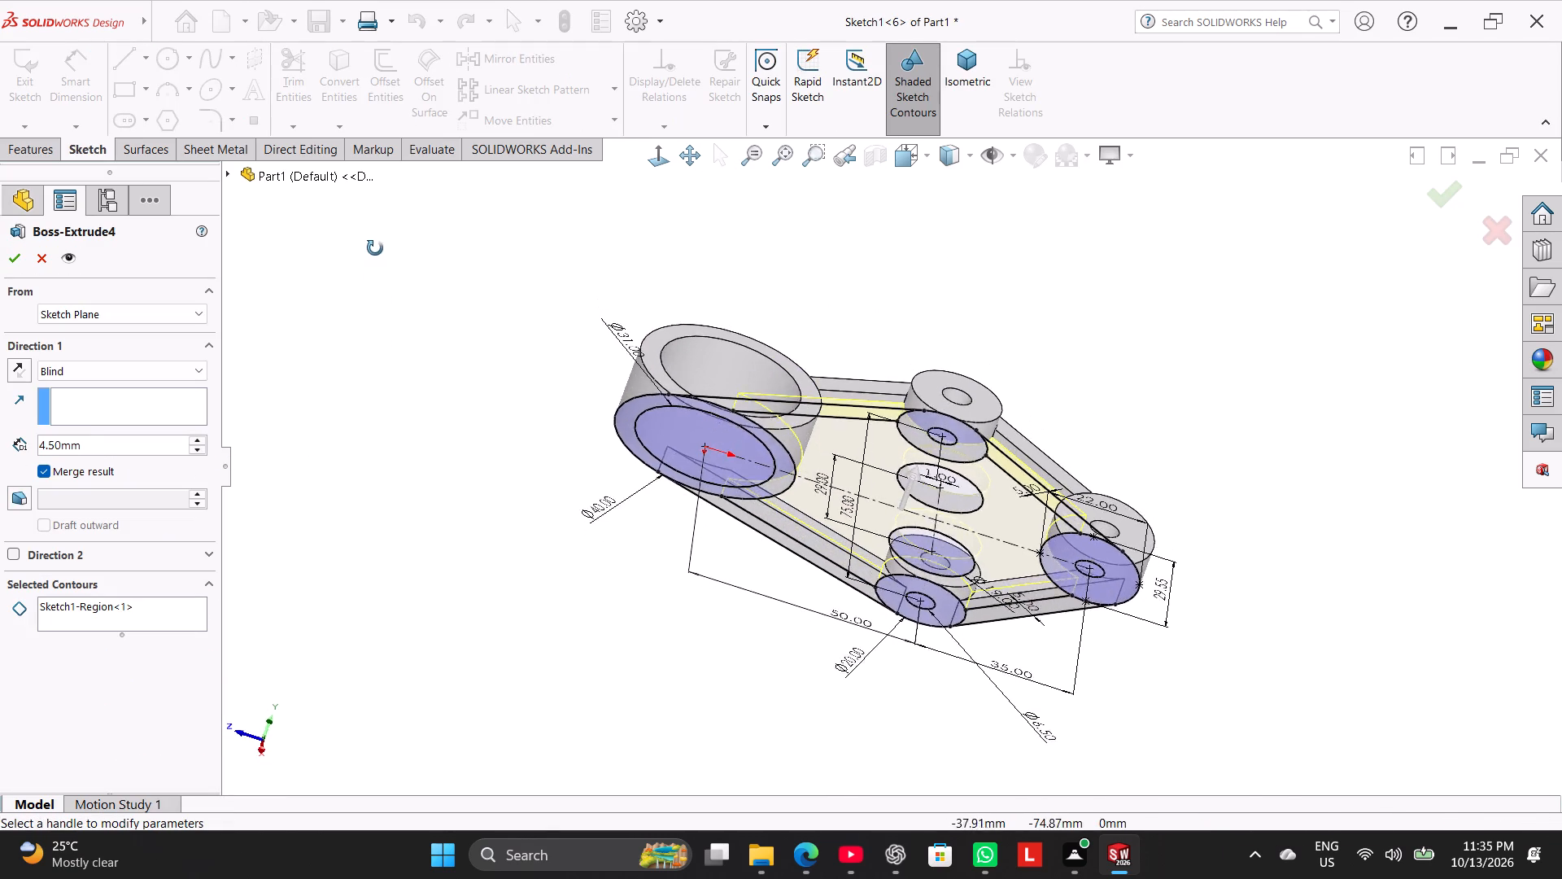
middle_click_drag(375, 248, 375, 251)
middle_click_drag(372, 396, 382, 375)
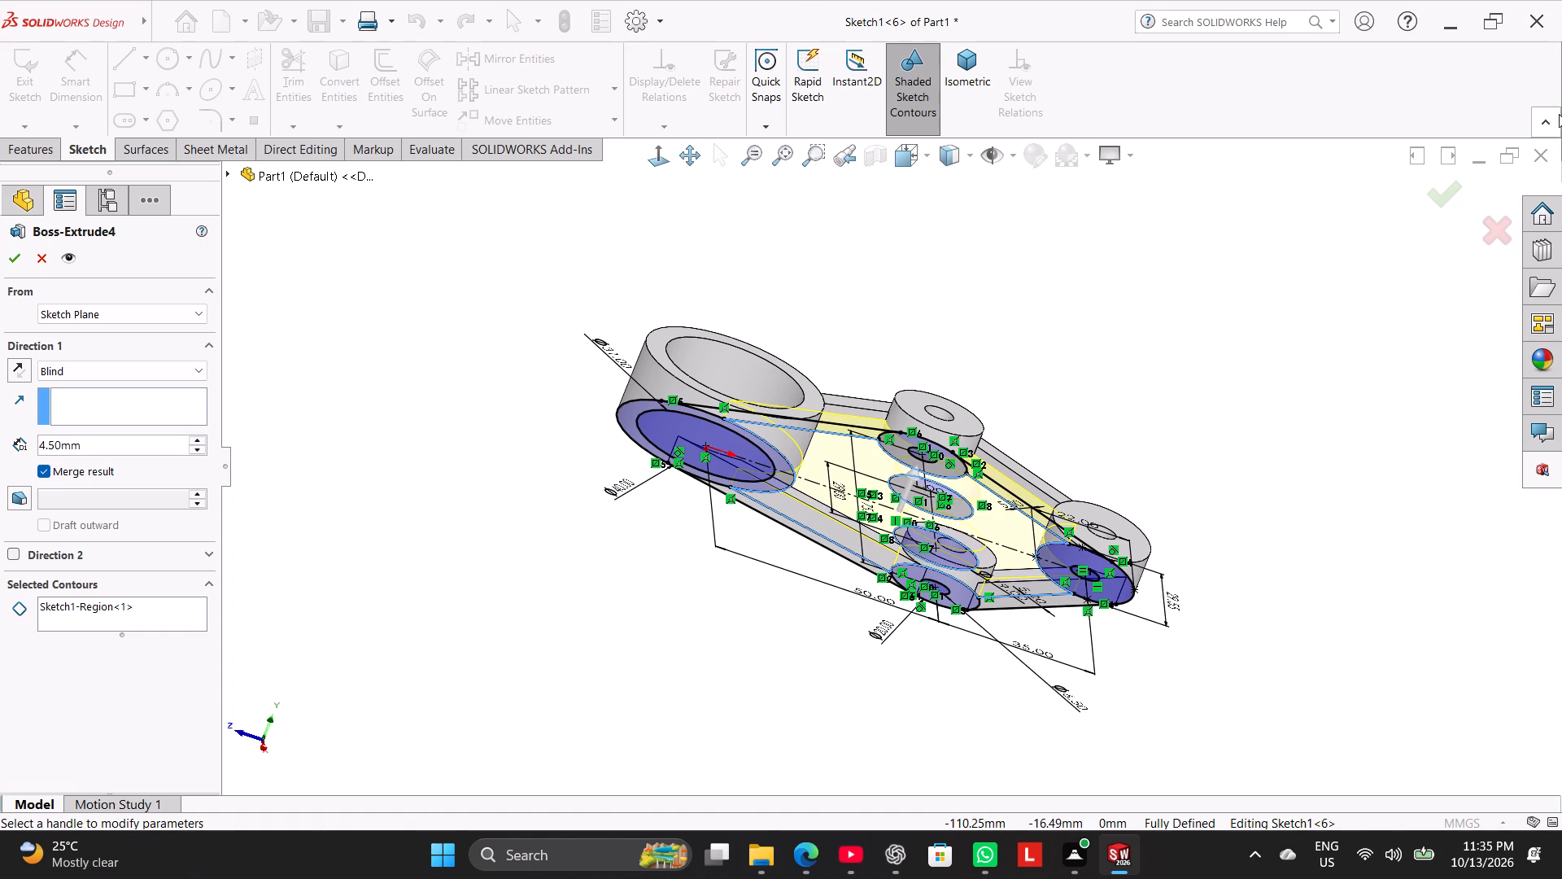
middle_click_drag(485, 372, 489, 412)
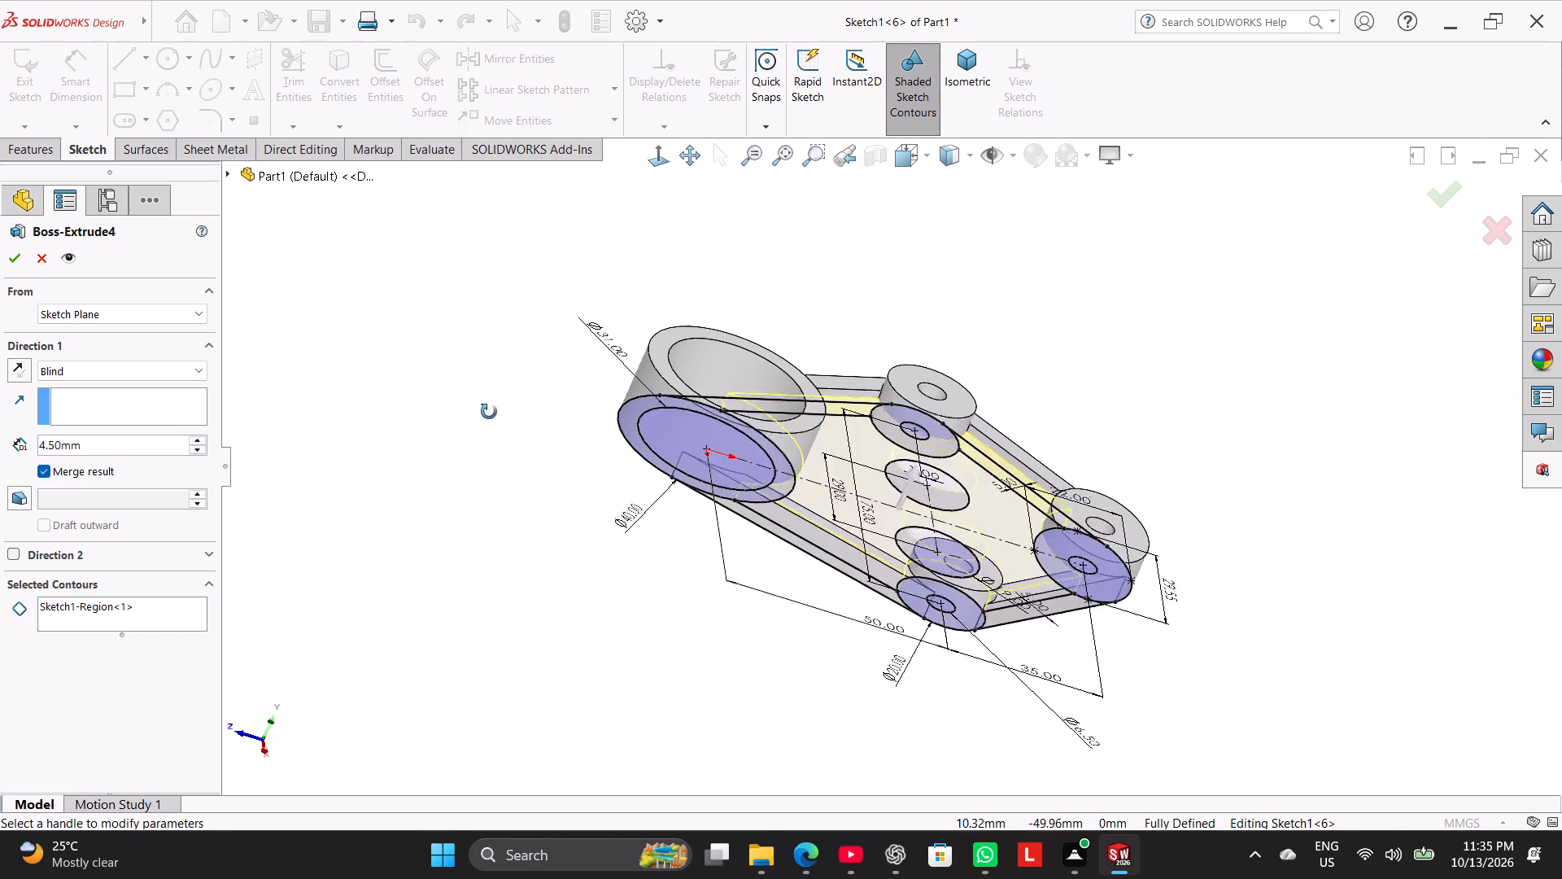
middle_click_drag(489, 412, 441, 420)
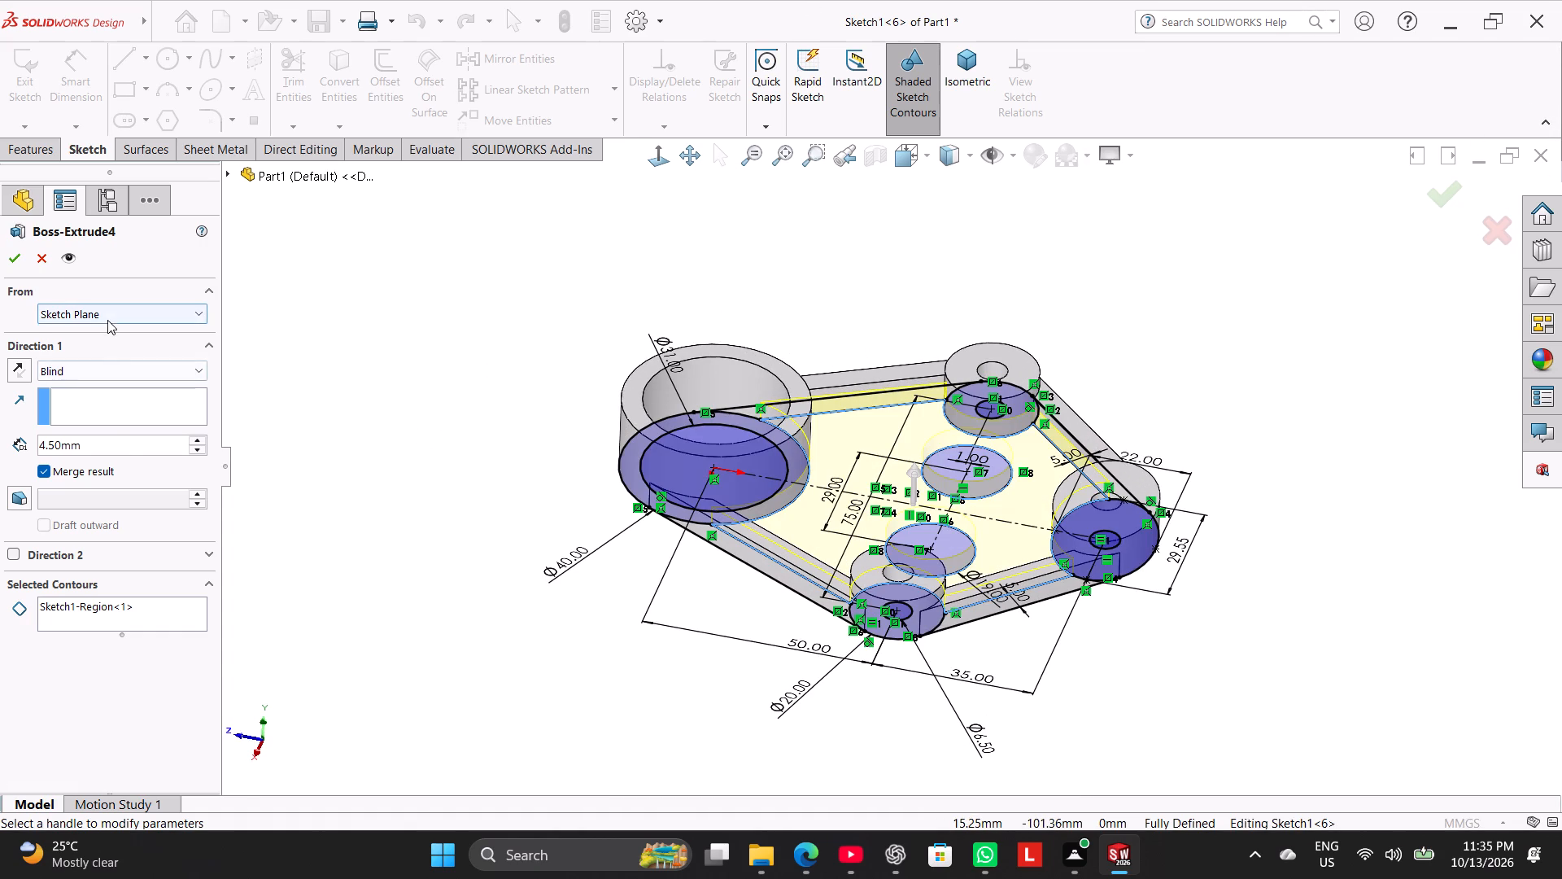
left_click(107, 320)
left_click(116, 369)
double_click(114, 351)
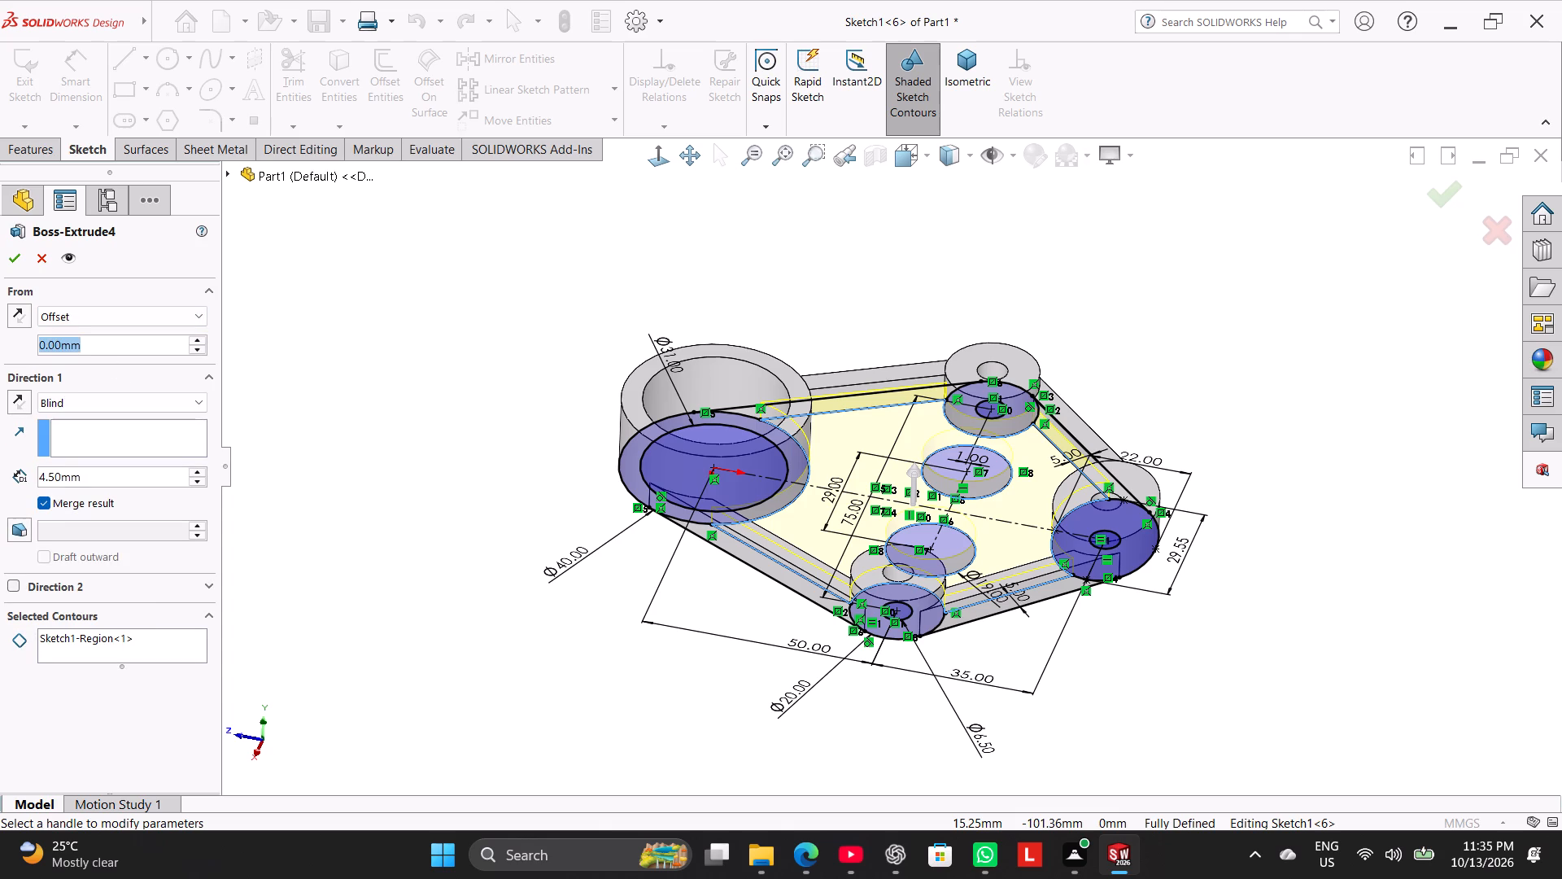
type("1.5")
key("Return")
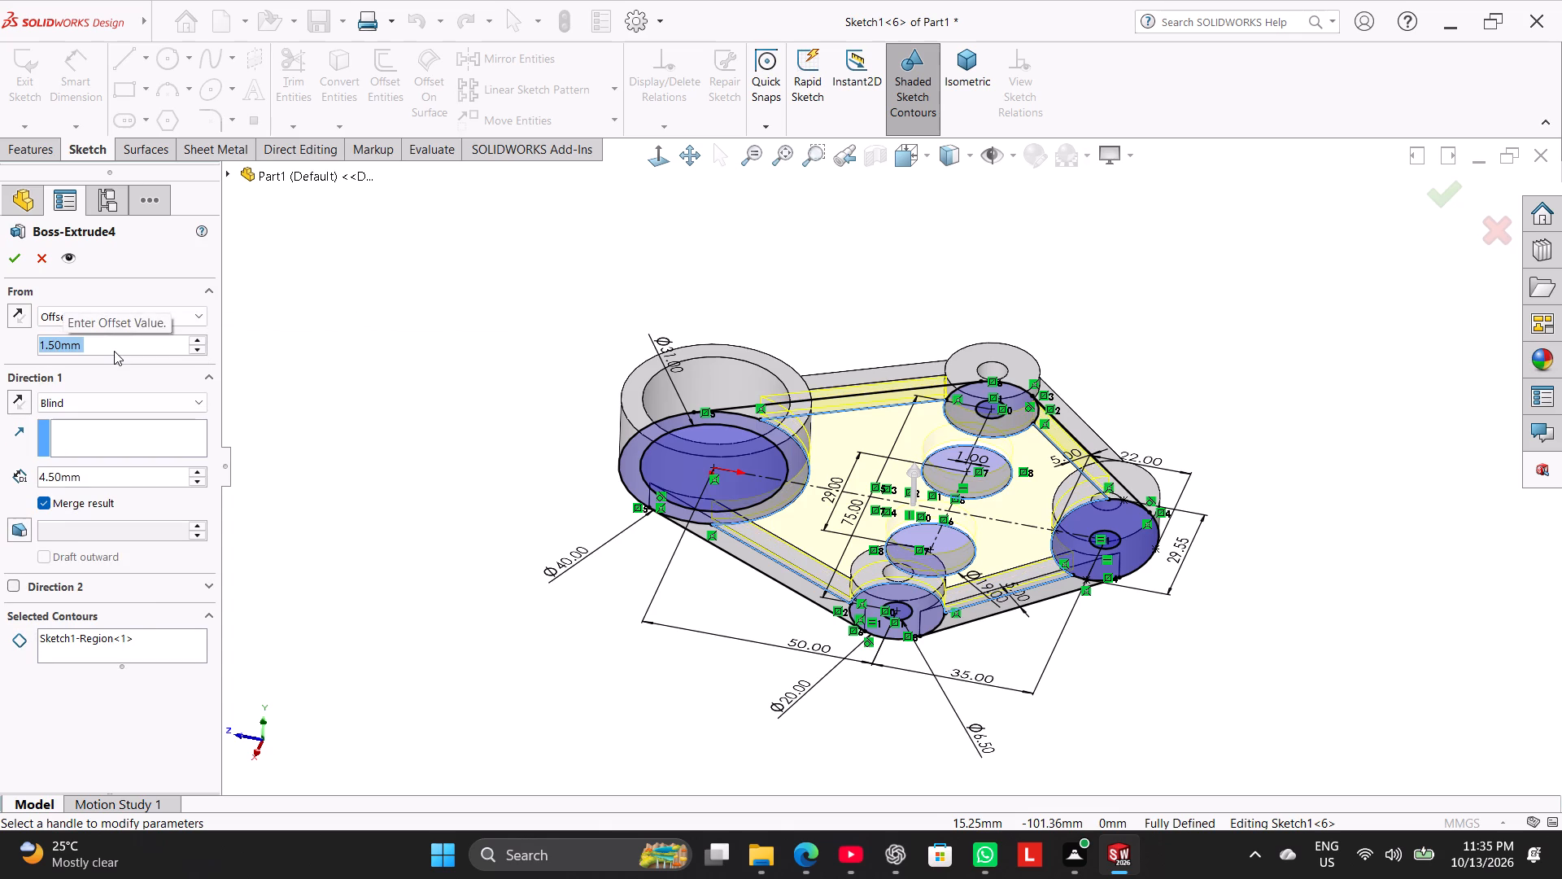
left_click(556, 453)
Set the blind depth of the web plate extrusion to 3 mm and apply the edit.
middle_click_drag(564, 576, 585, 406)
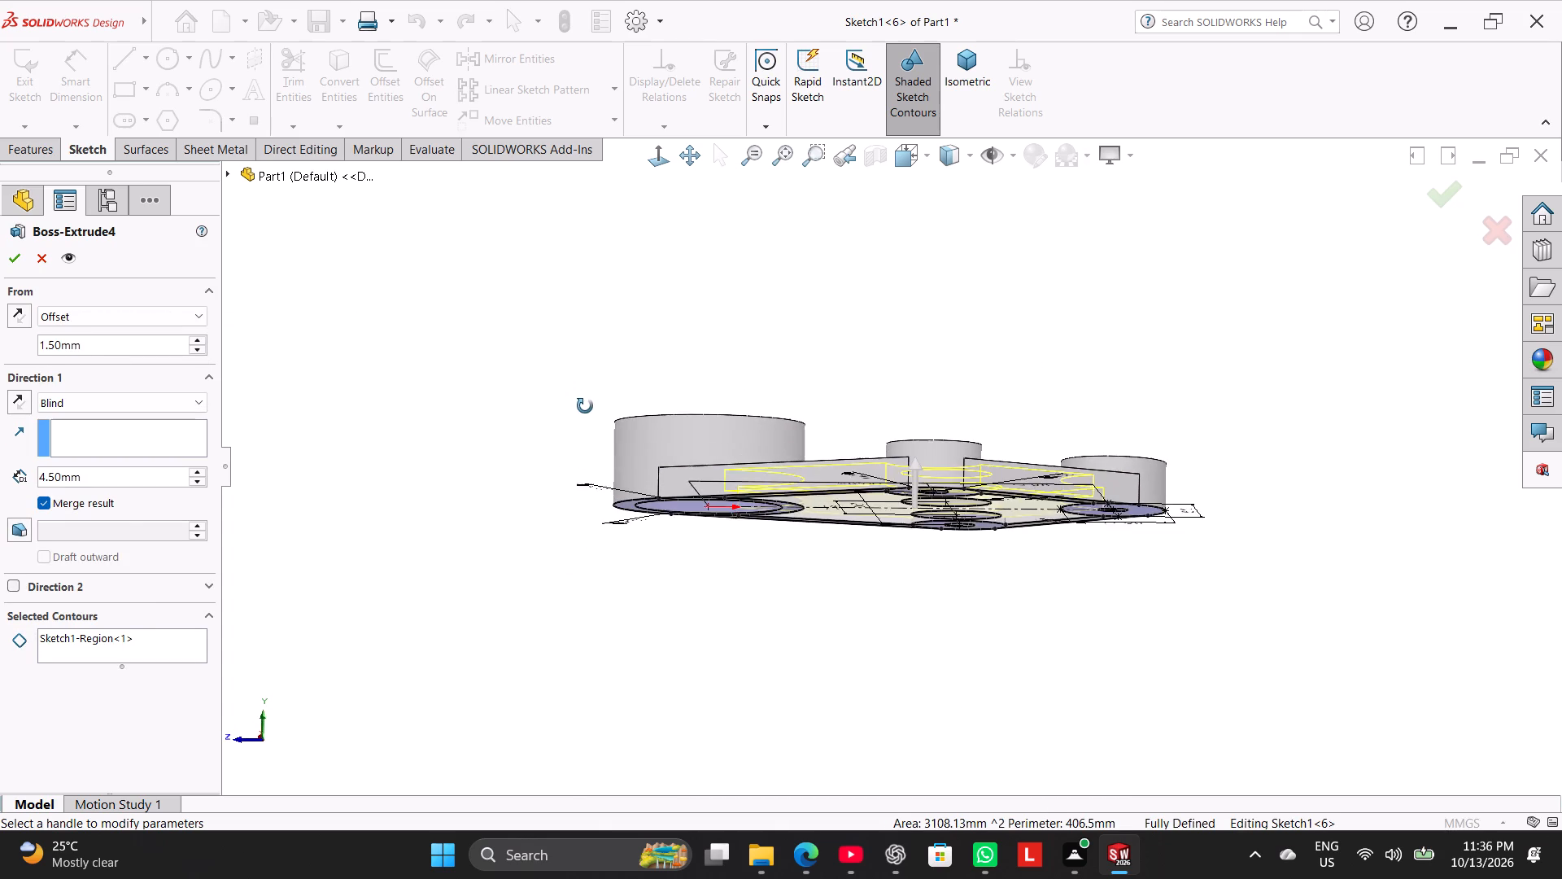
middle_click_drag(585, 406, 585, 408)
double_click(103, 473)
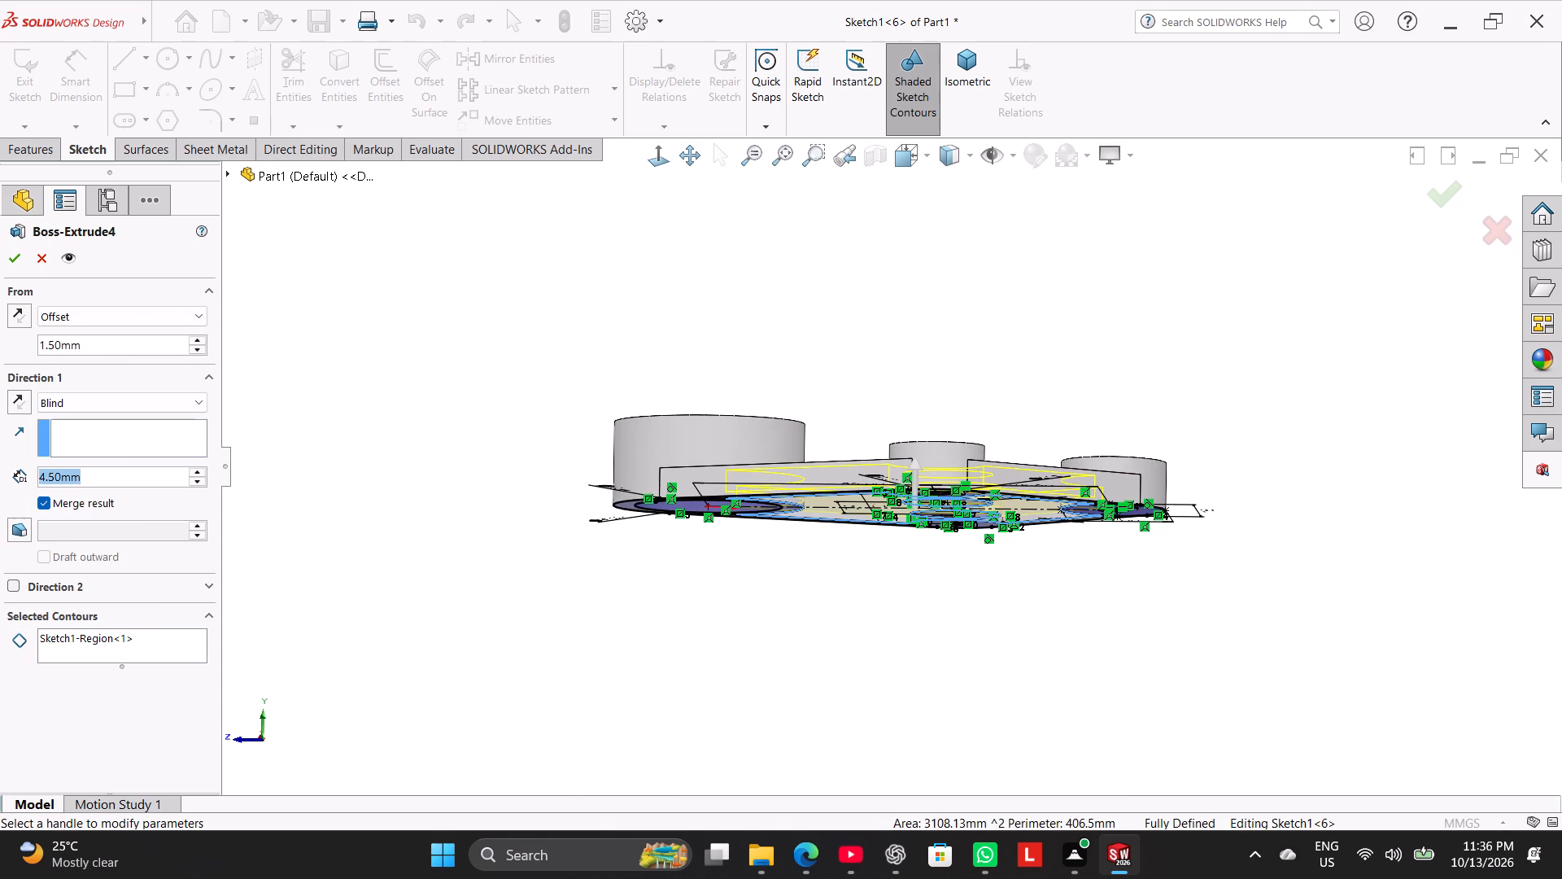
key("3")
key("Return")
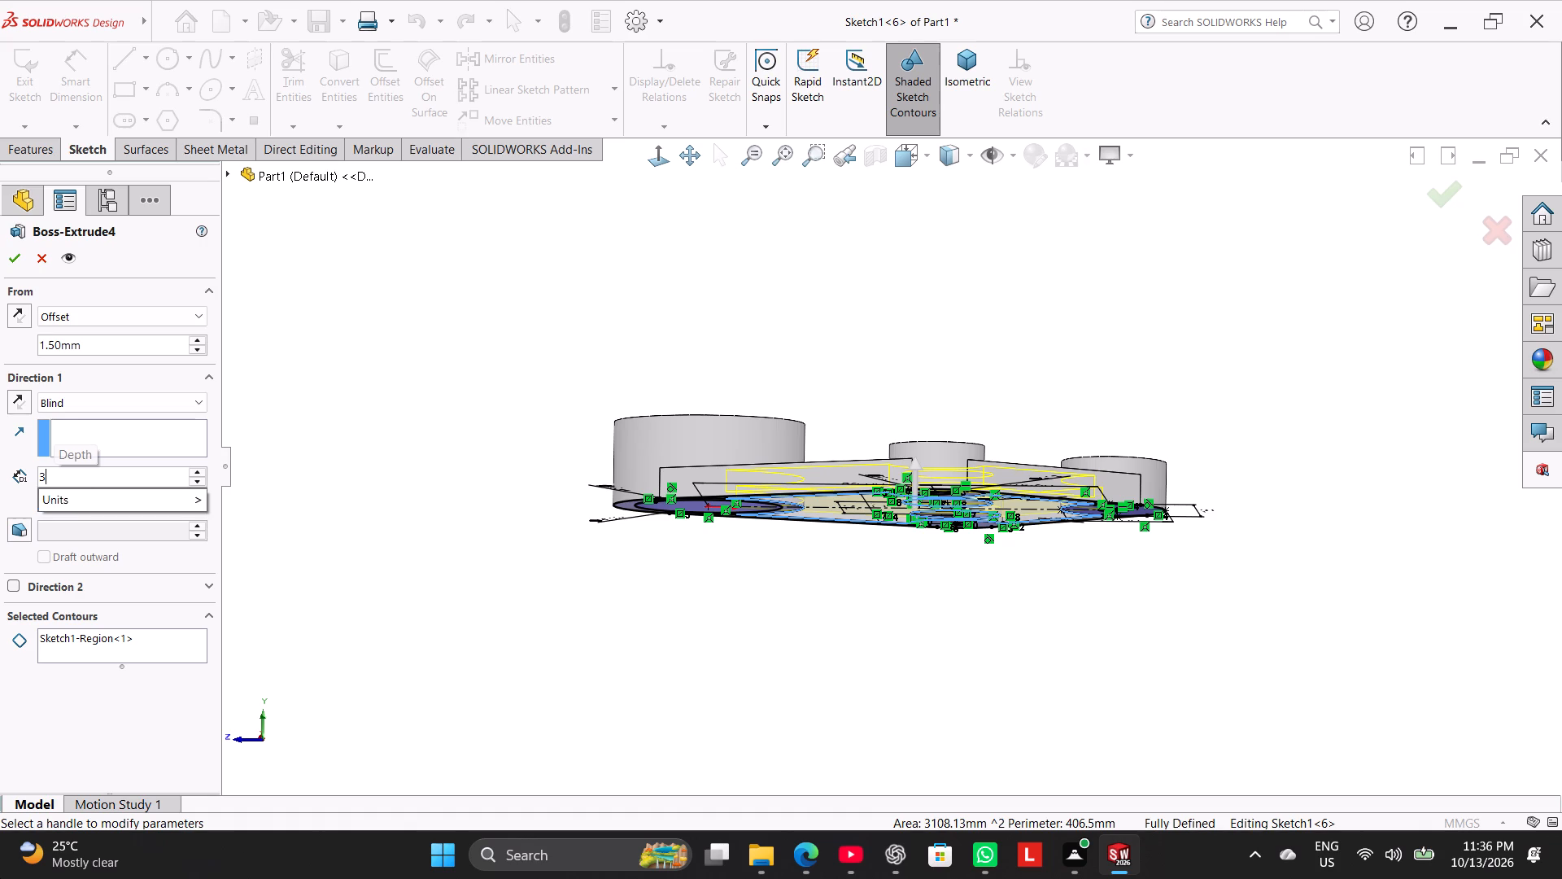
left_click(21, 263)
left_click(338, 442)
Examine the reworked web plate and the surrounding rim from below, from the side and from above.
middle_click_drag(434, 466, 425, 267)
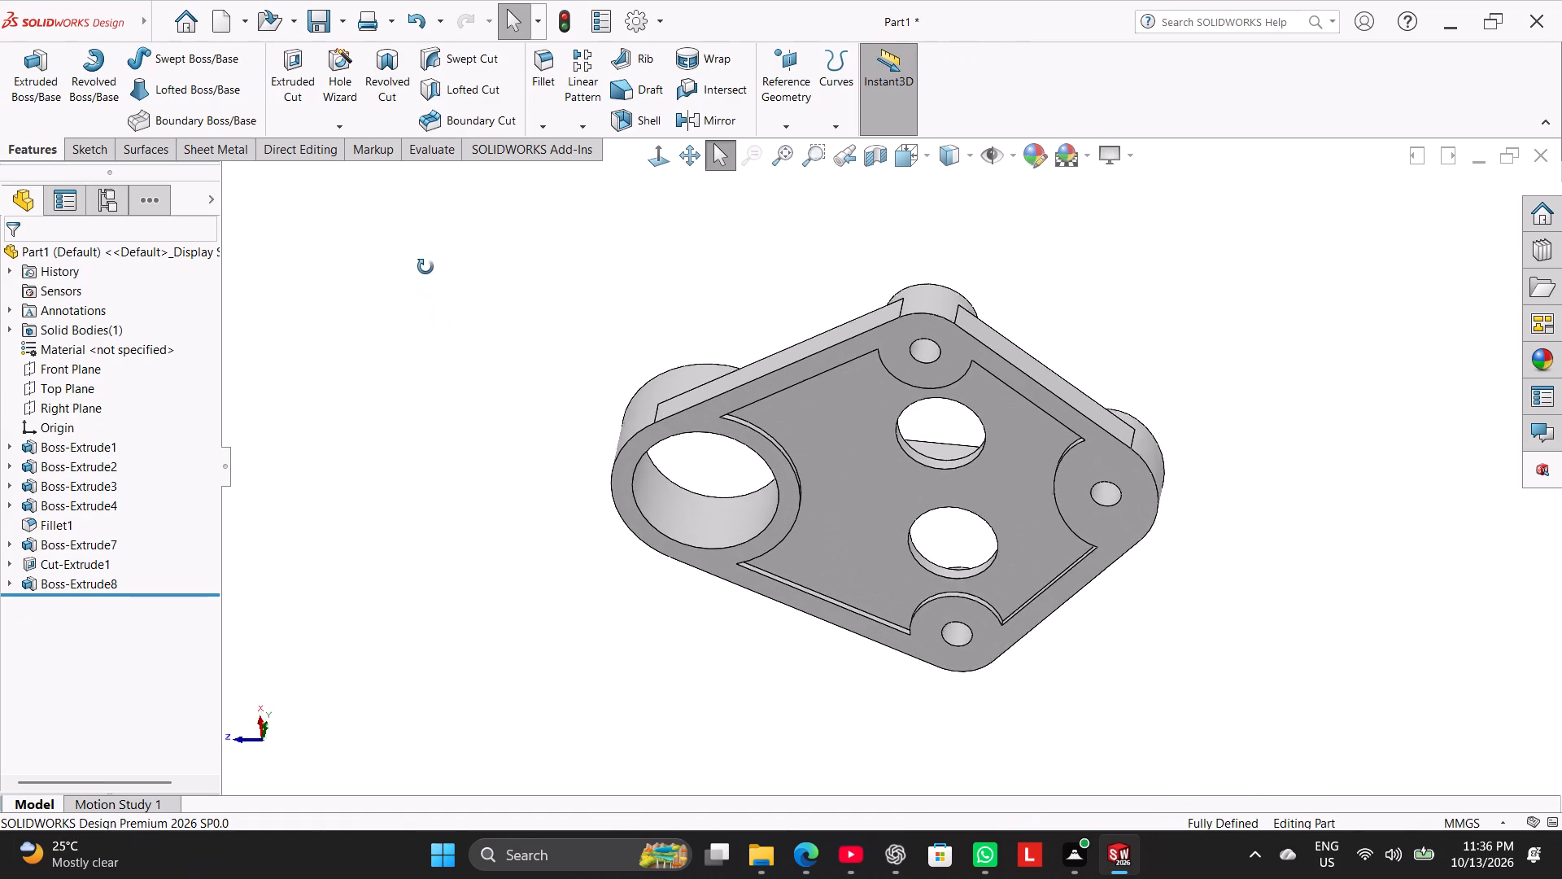
middle_click_drag(425, 267, 459, 380)
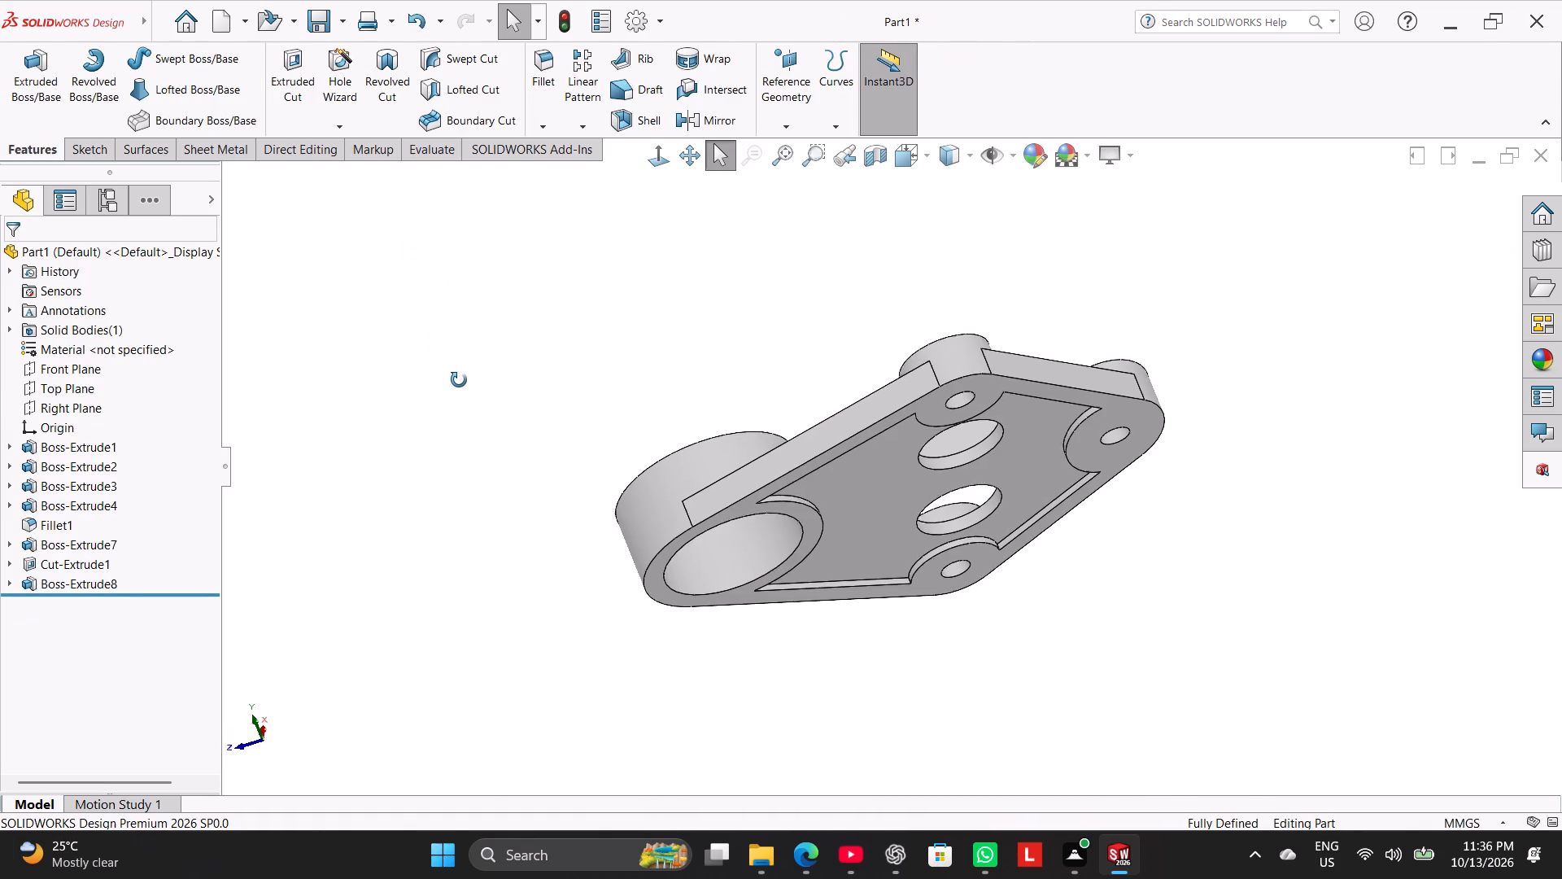
middle_click_drag(459, 380, 459, 379)
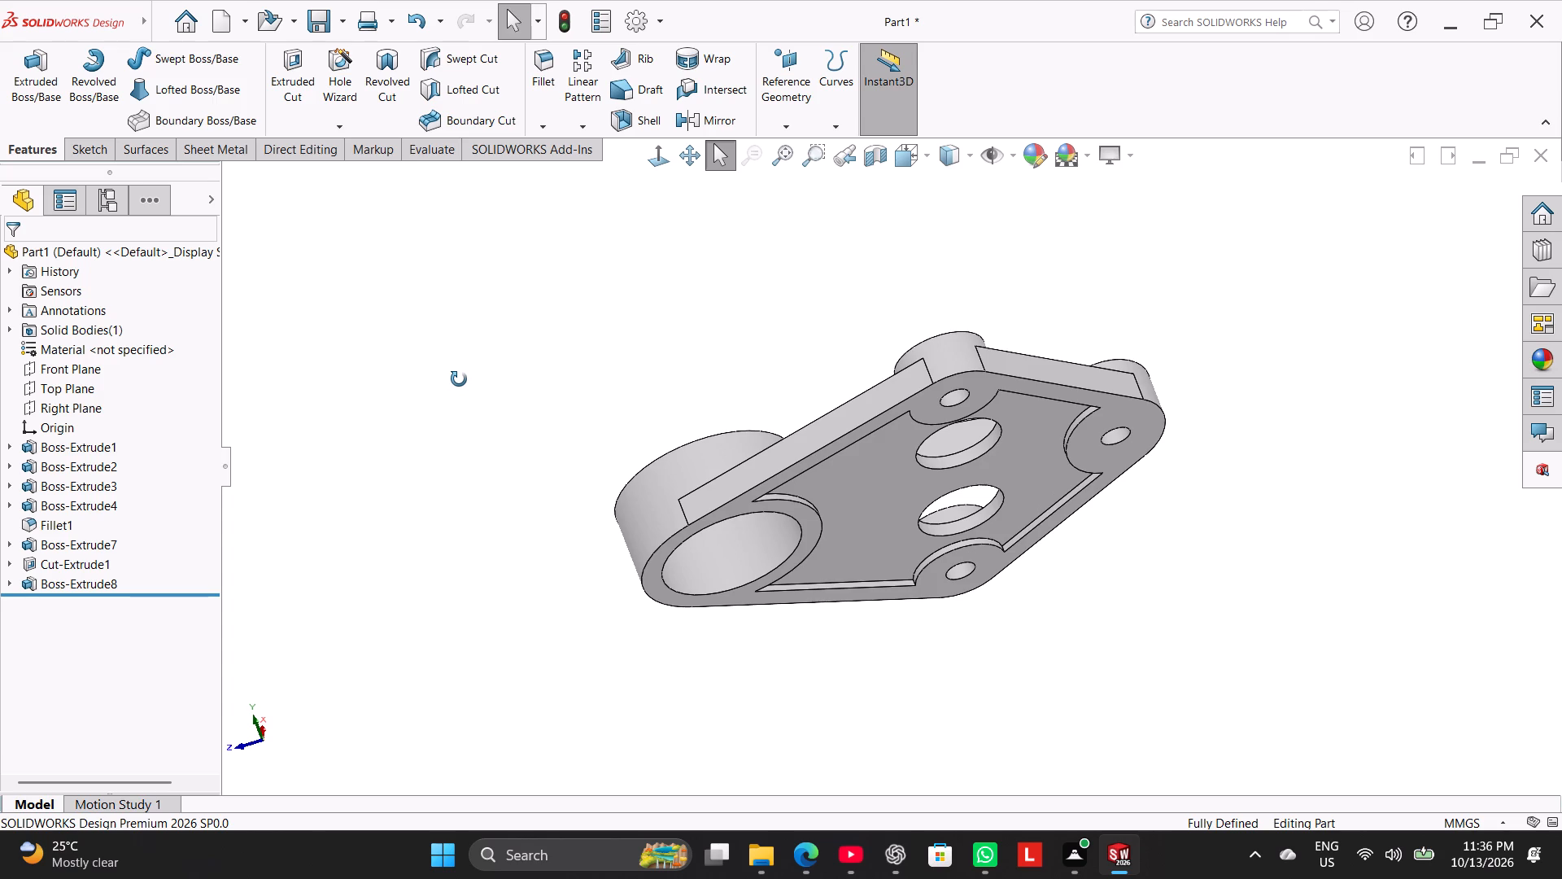
middle_click_drag(459, 379, 481, 495)
right_click_drag(478, 624, 803, 461)
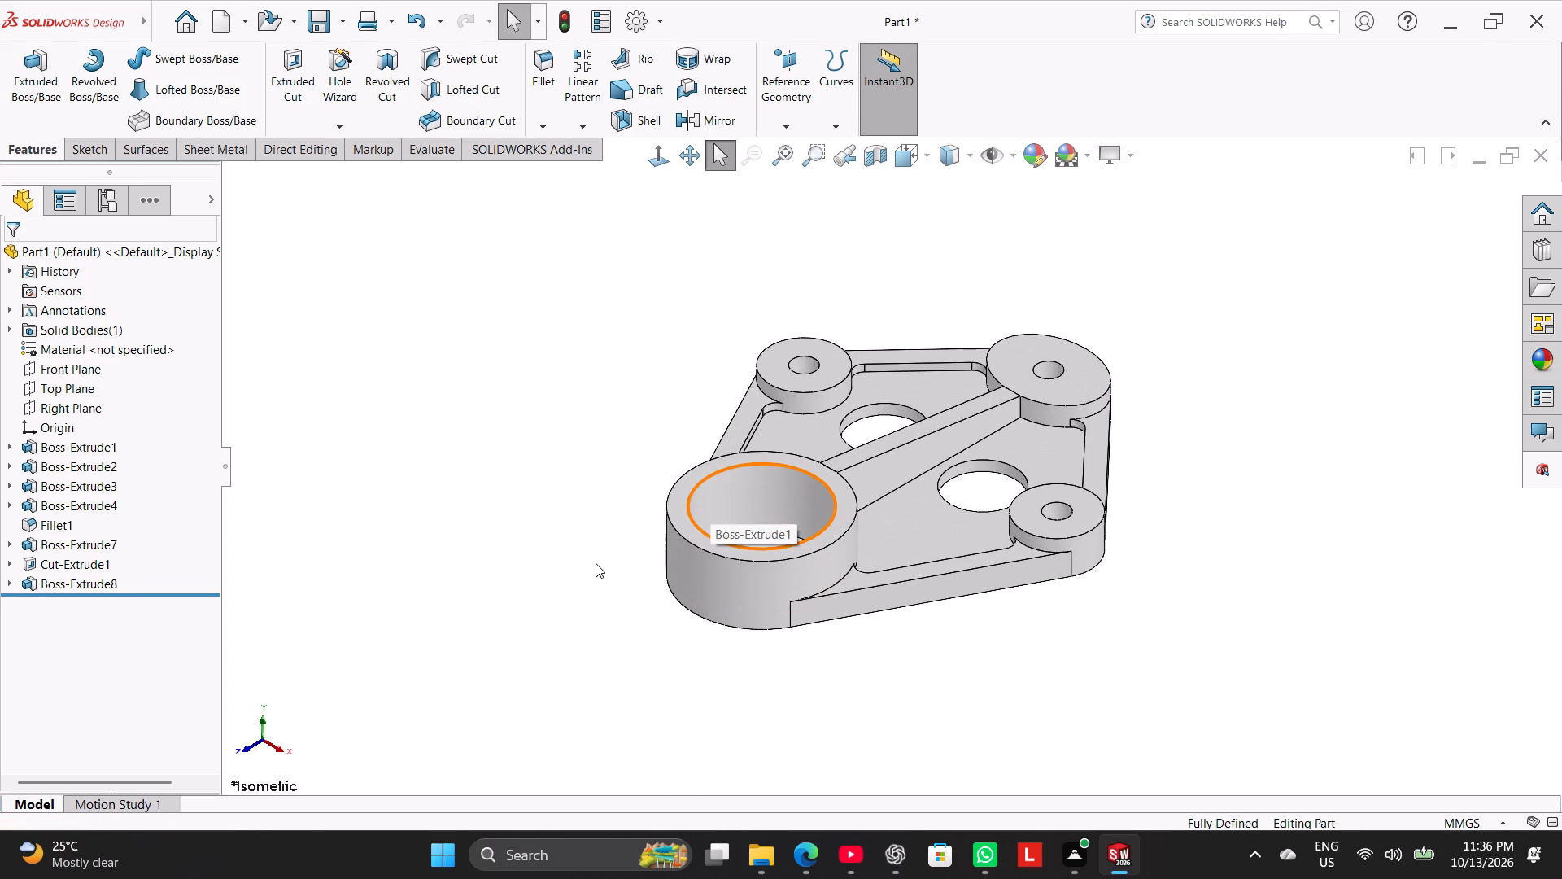
middle_click_drag(596, 563, 556, 300)
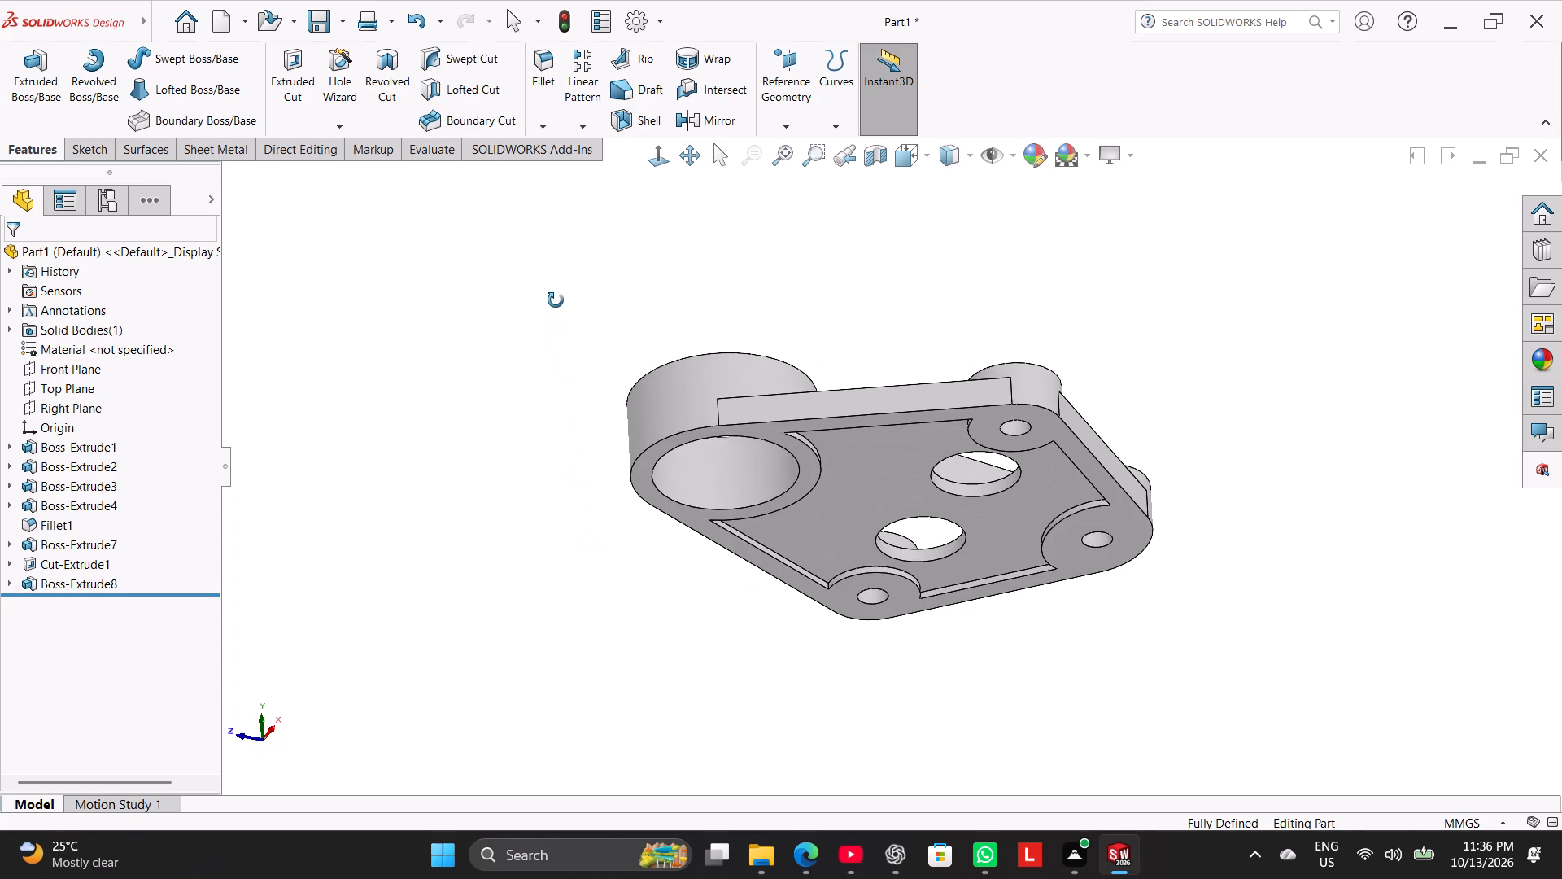
middle_click_drag(556, 300, 520, 484)
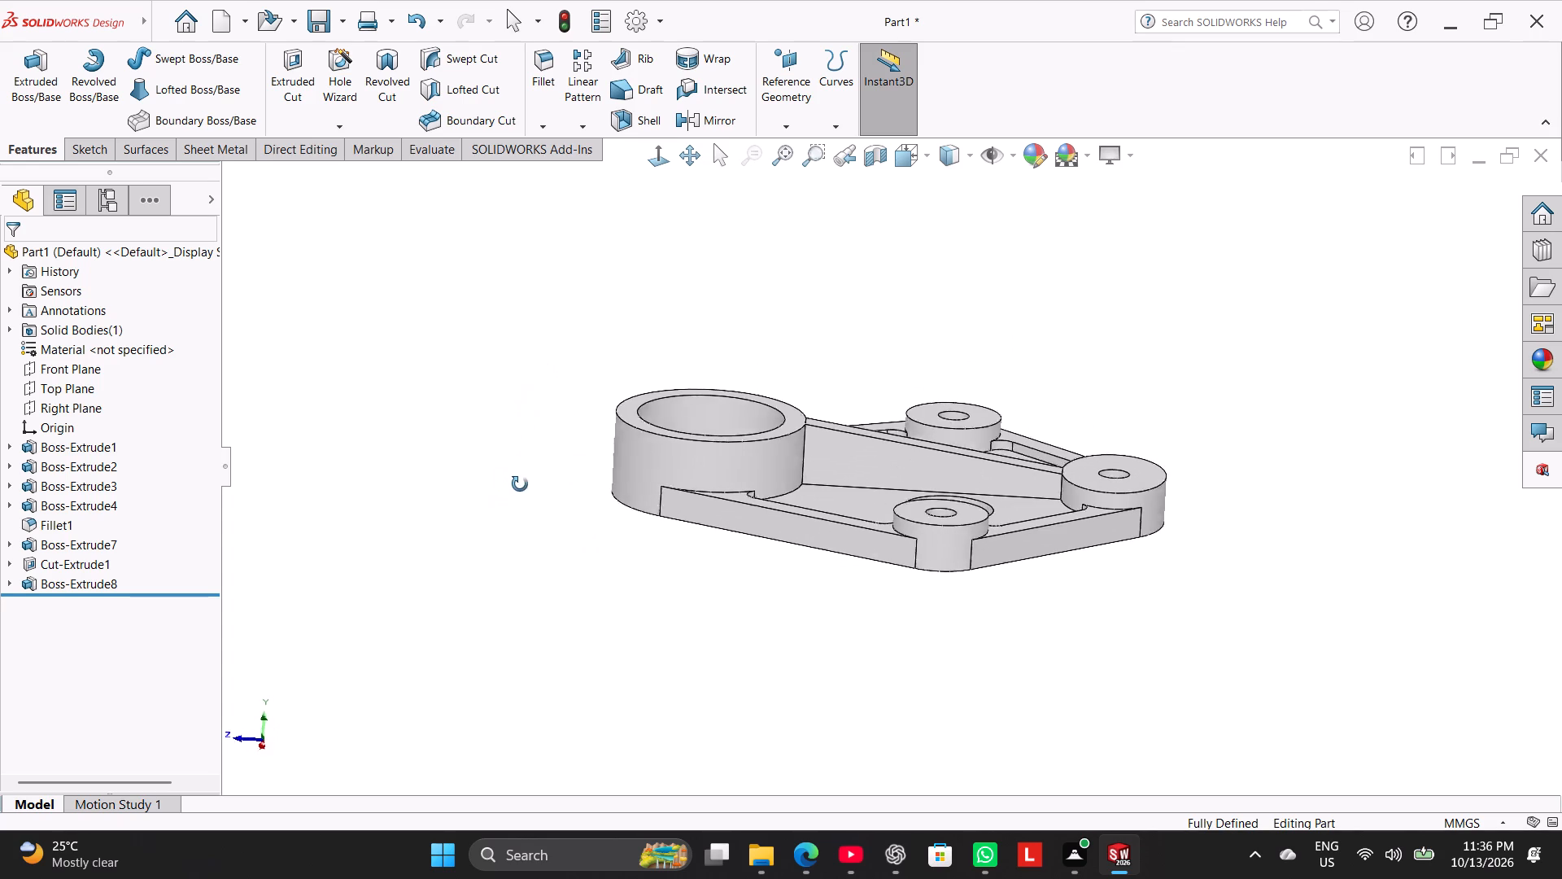
middle_click_drag(520, 484, 683, 587)
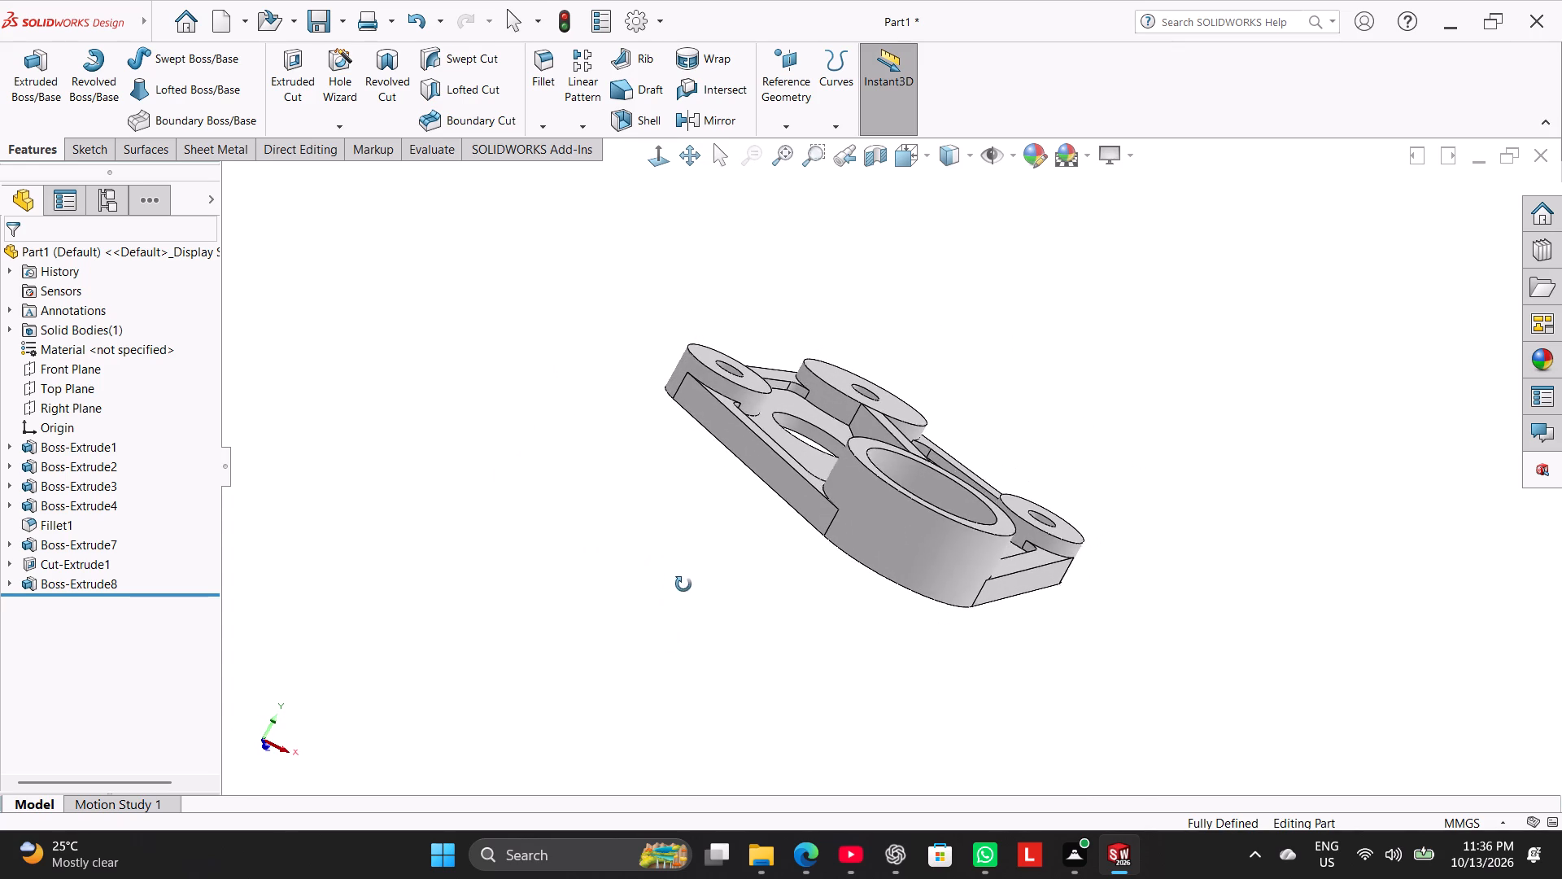
Preview a Front Plane section through the part, examine it at an angle, and leave it unapplied.
left_click(862, 164)
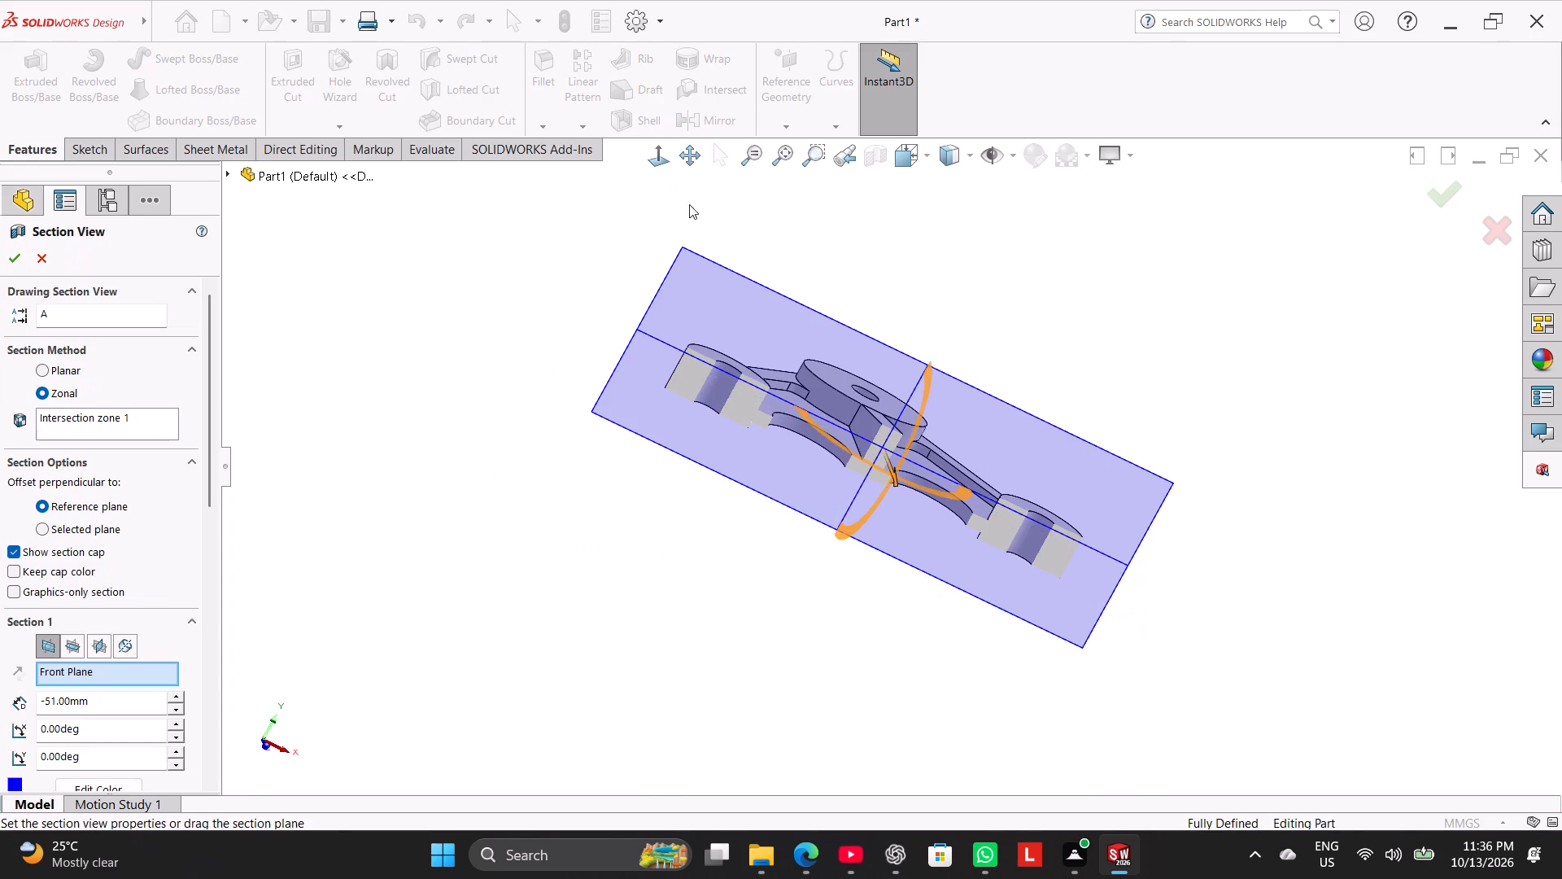
middle_click_drag(830, 251, 825, 239)
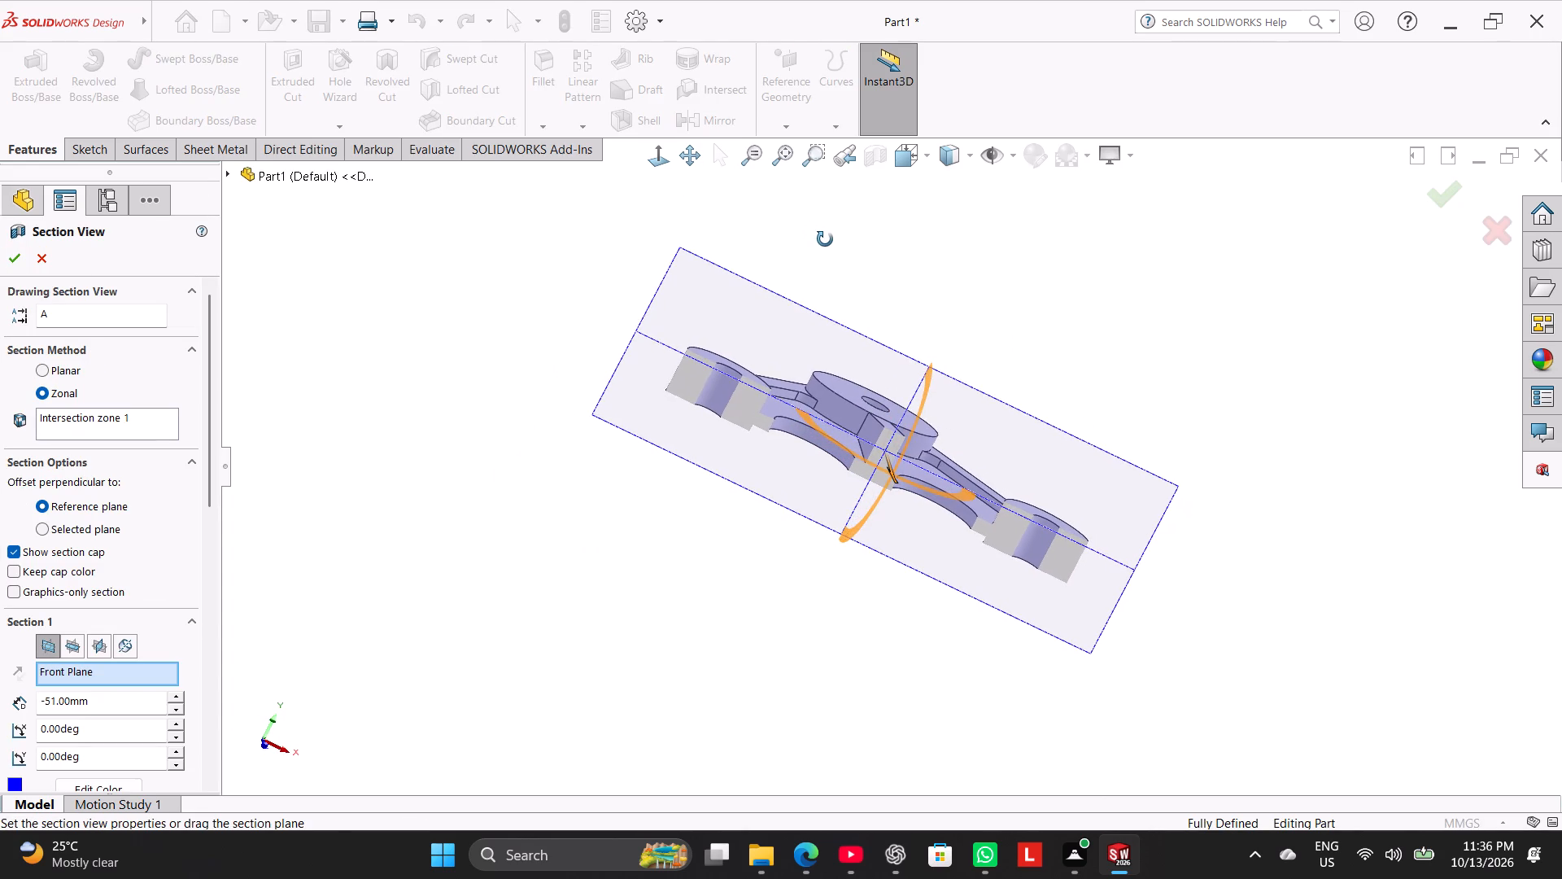
middle_click_drag(825, 239, 792, 240)
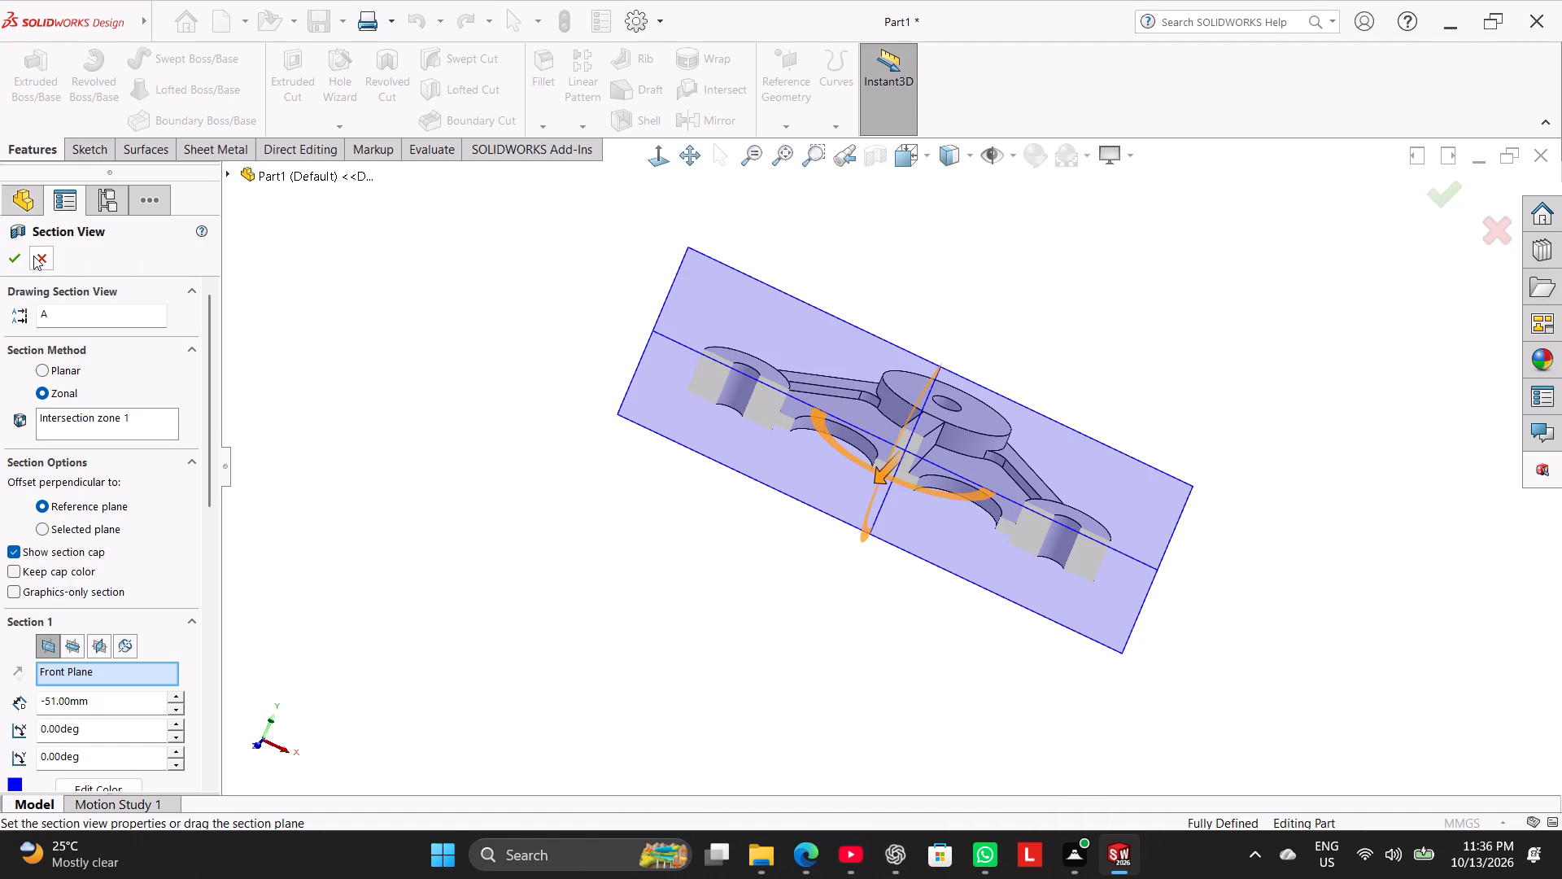
left_click(41, 256)
Edit the outer rim extrusion, Boss-Extrude3, so that it starts at a 1.5 mm offset from its sketch plane.
middle_click_drag(425, 396, 385, 293)
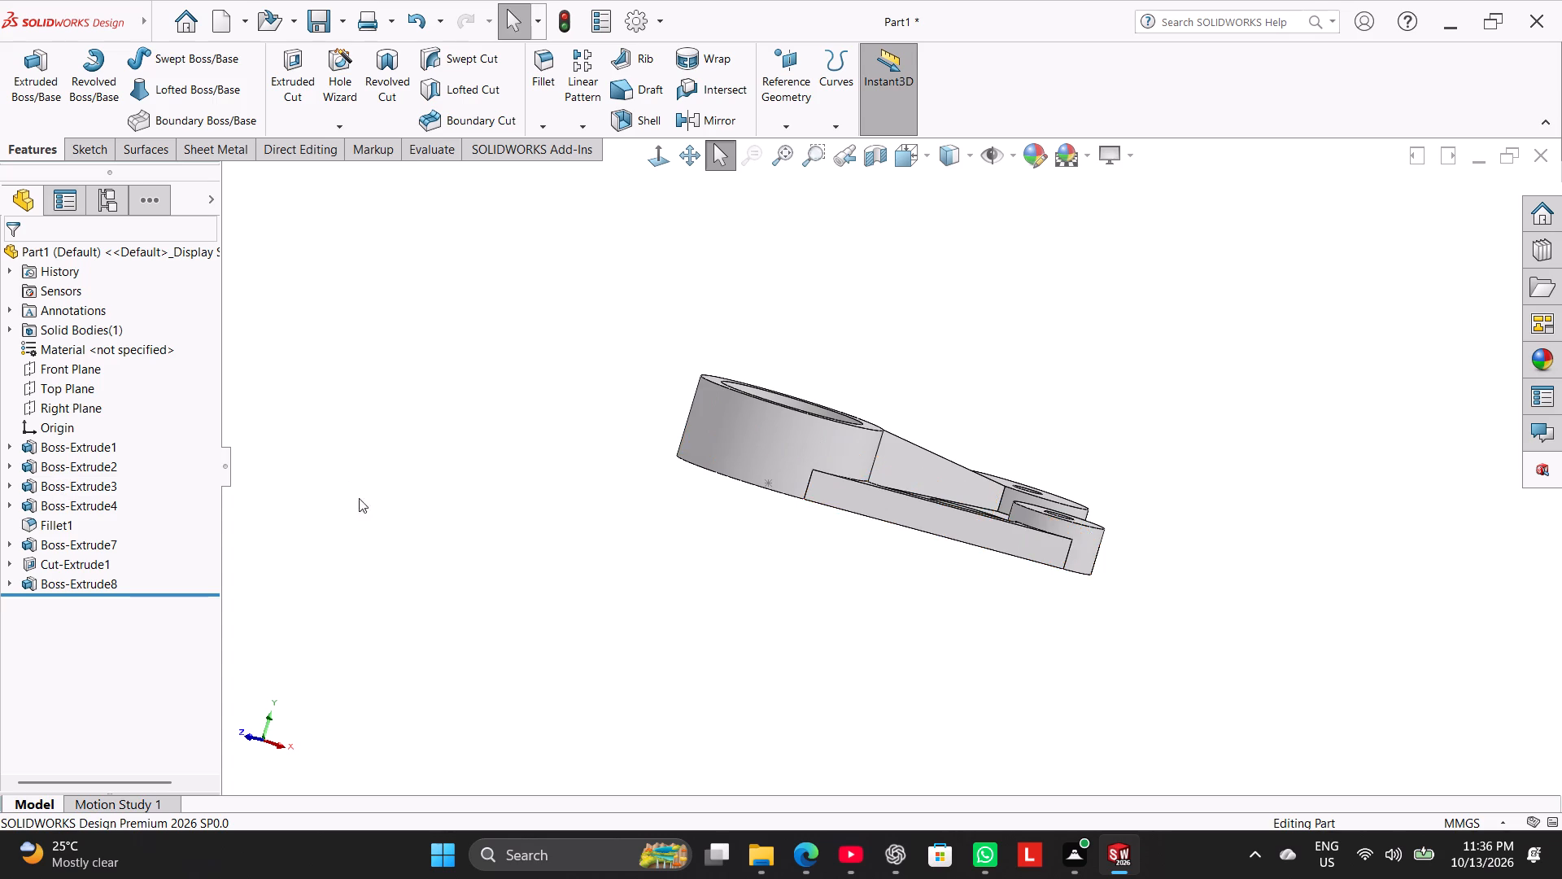
right_click_drag(360, 499, 496, 388)
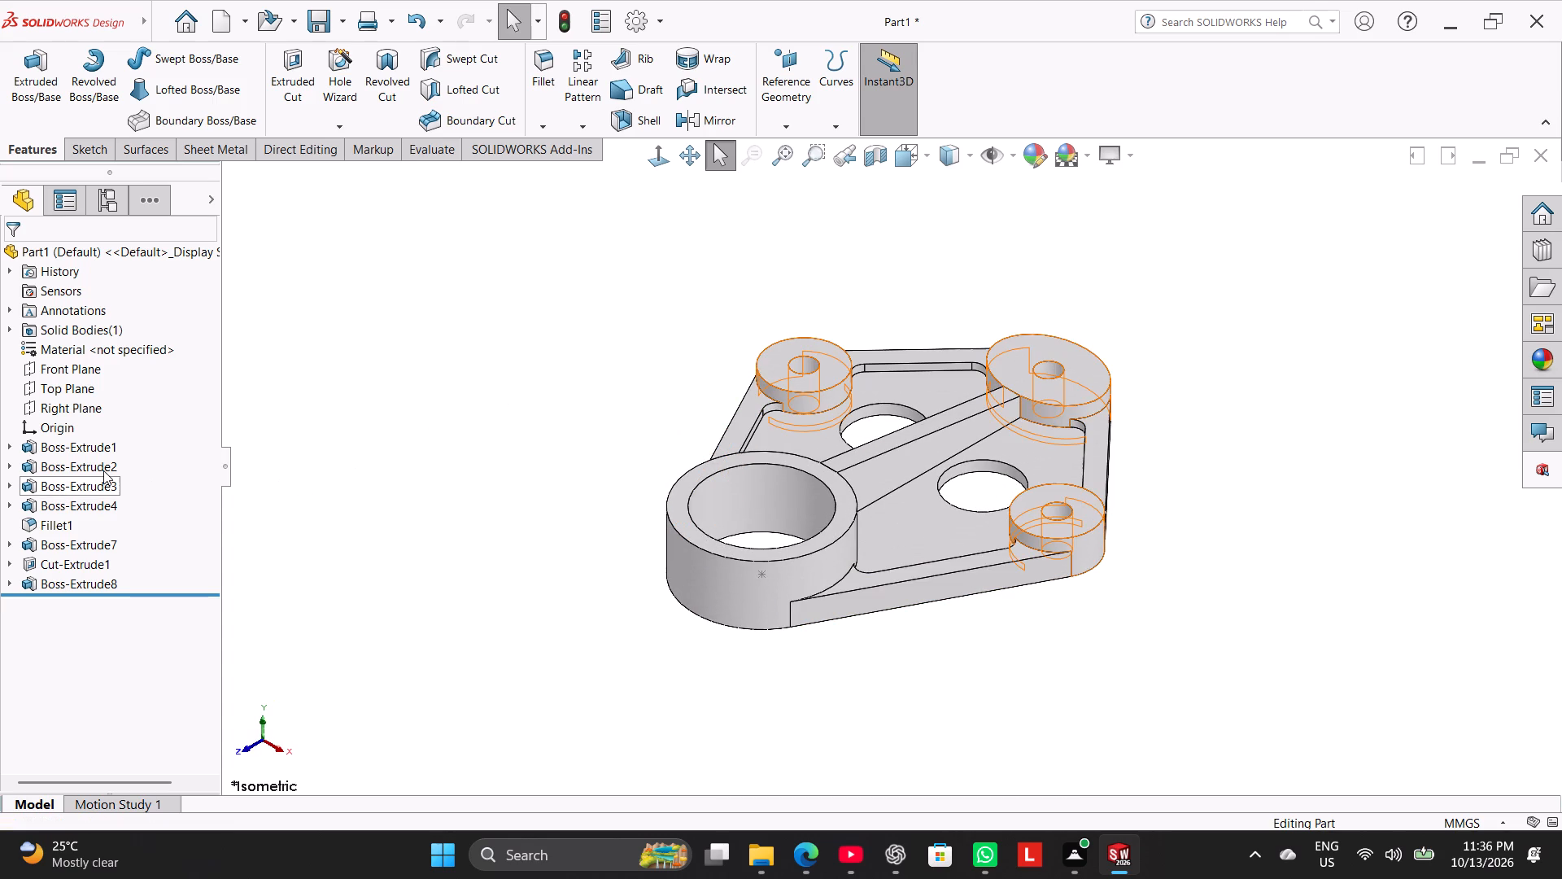
right_click(103, 487)
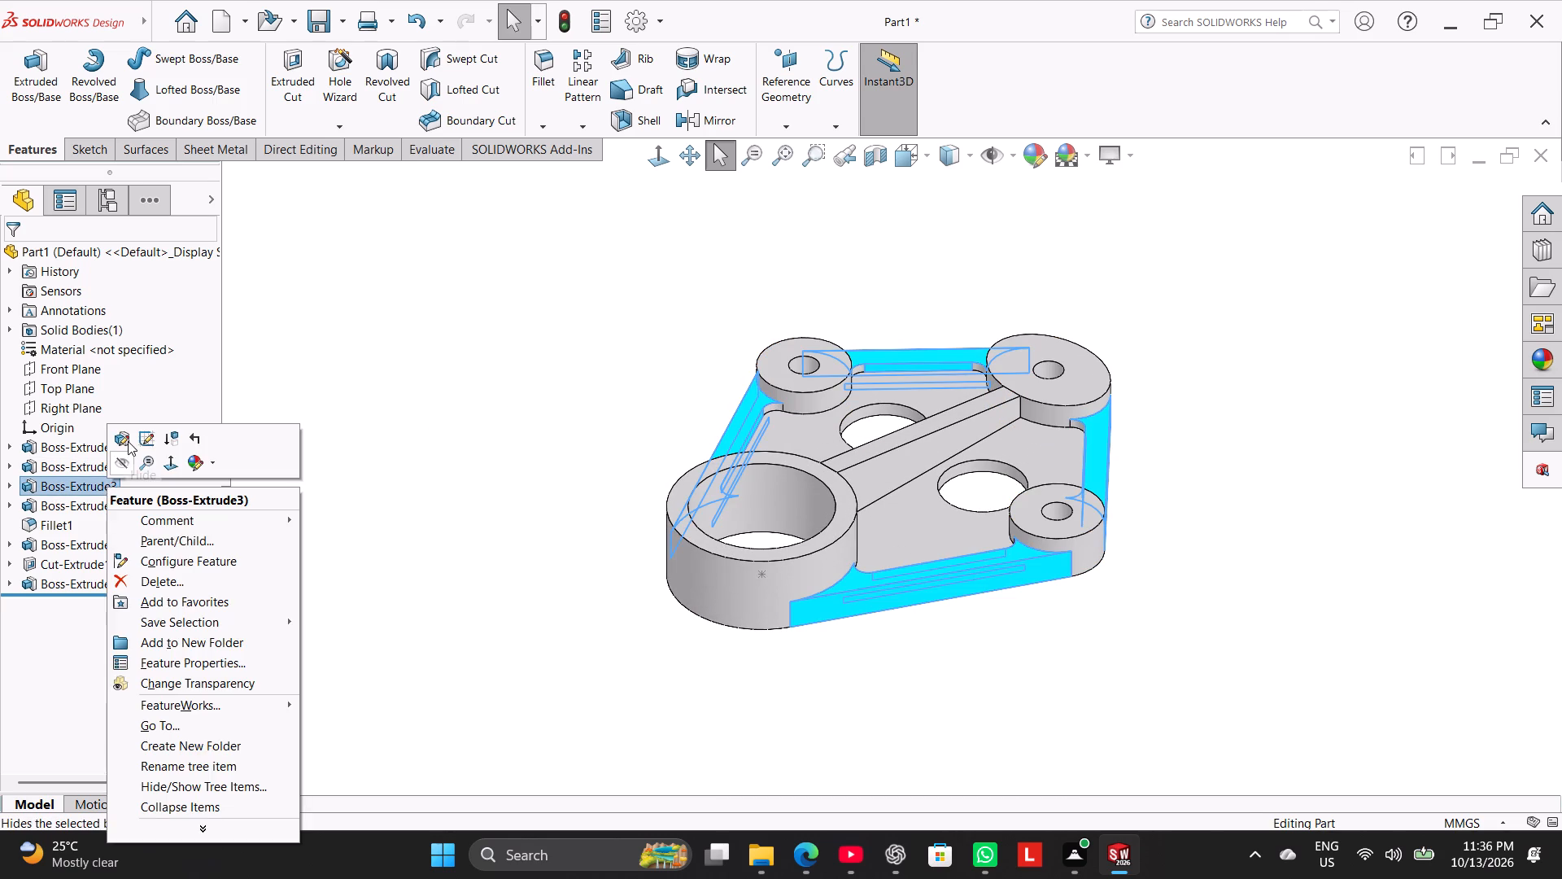
left_click(128, 438)
left_click(107, 317)
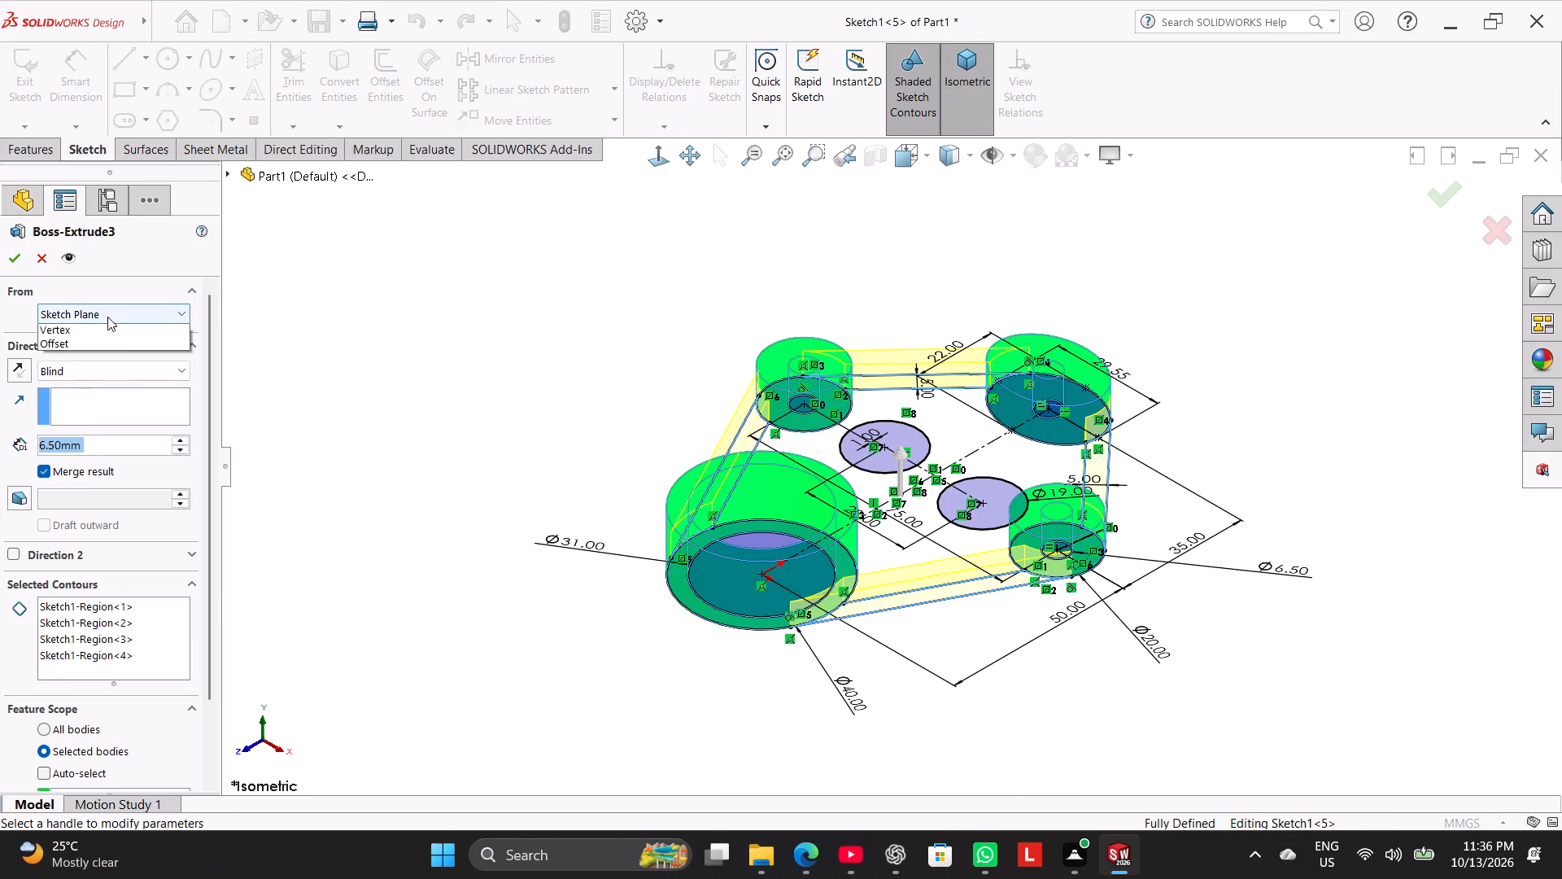
left_click(120, 372)
double_click(103, 349)
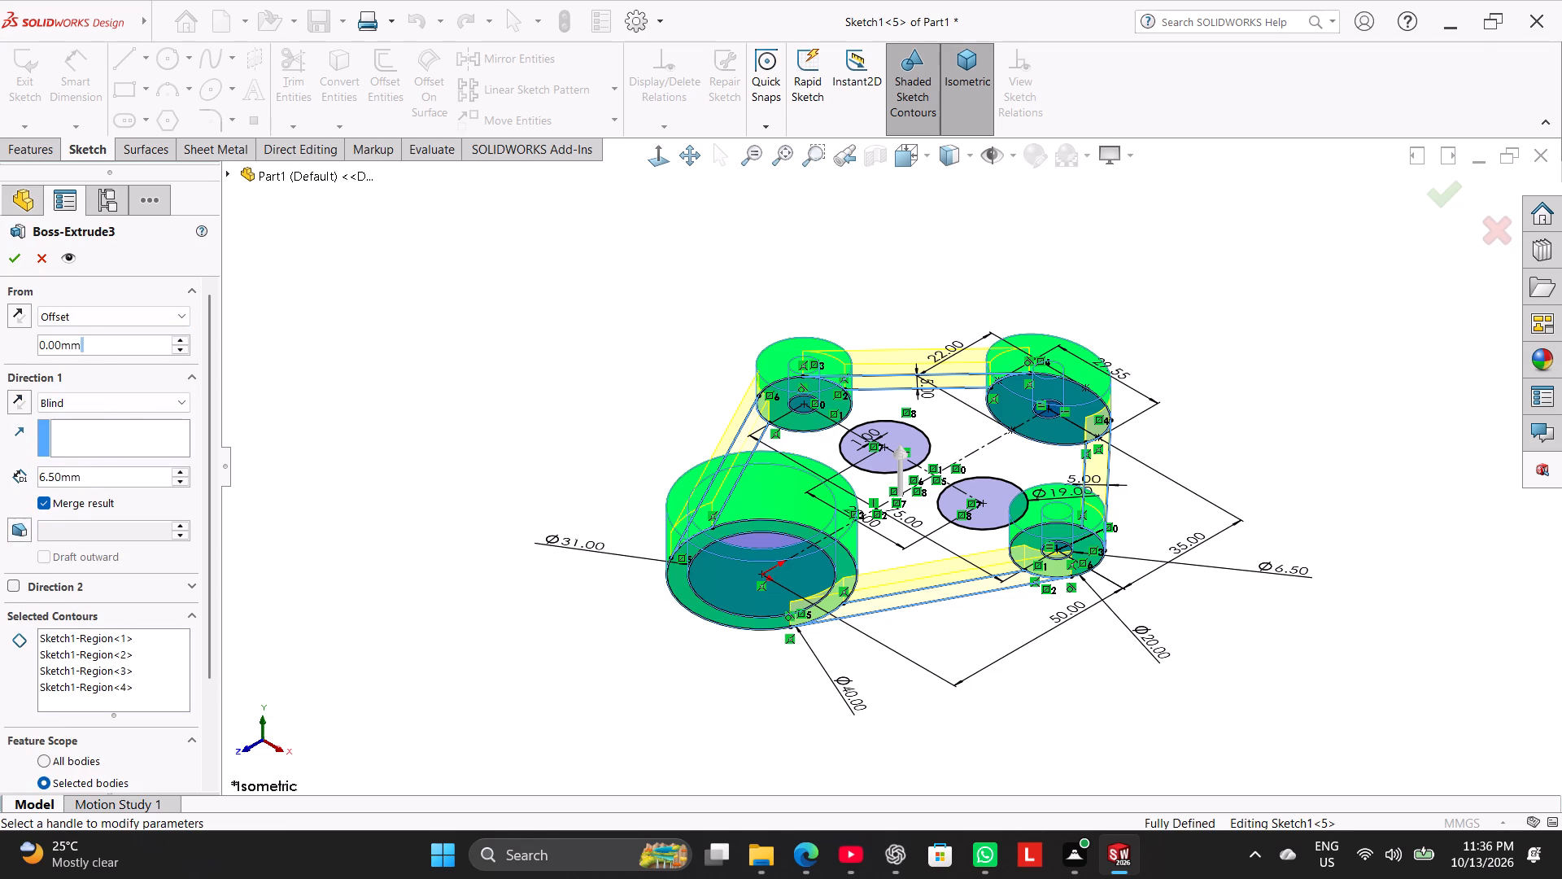
type("1.5")
key("Return")
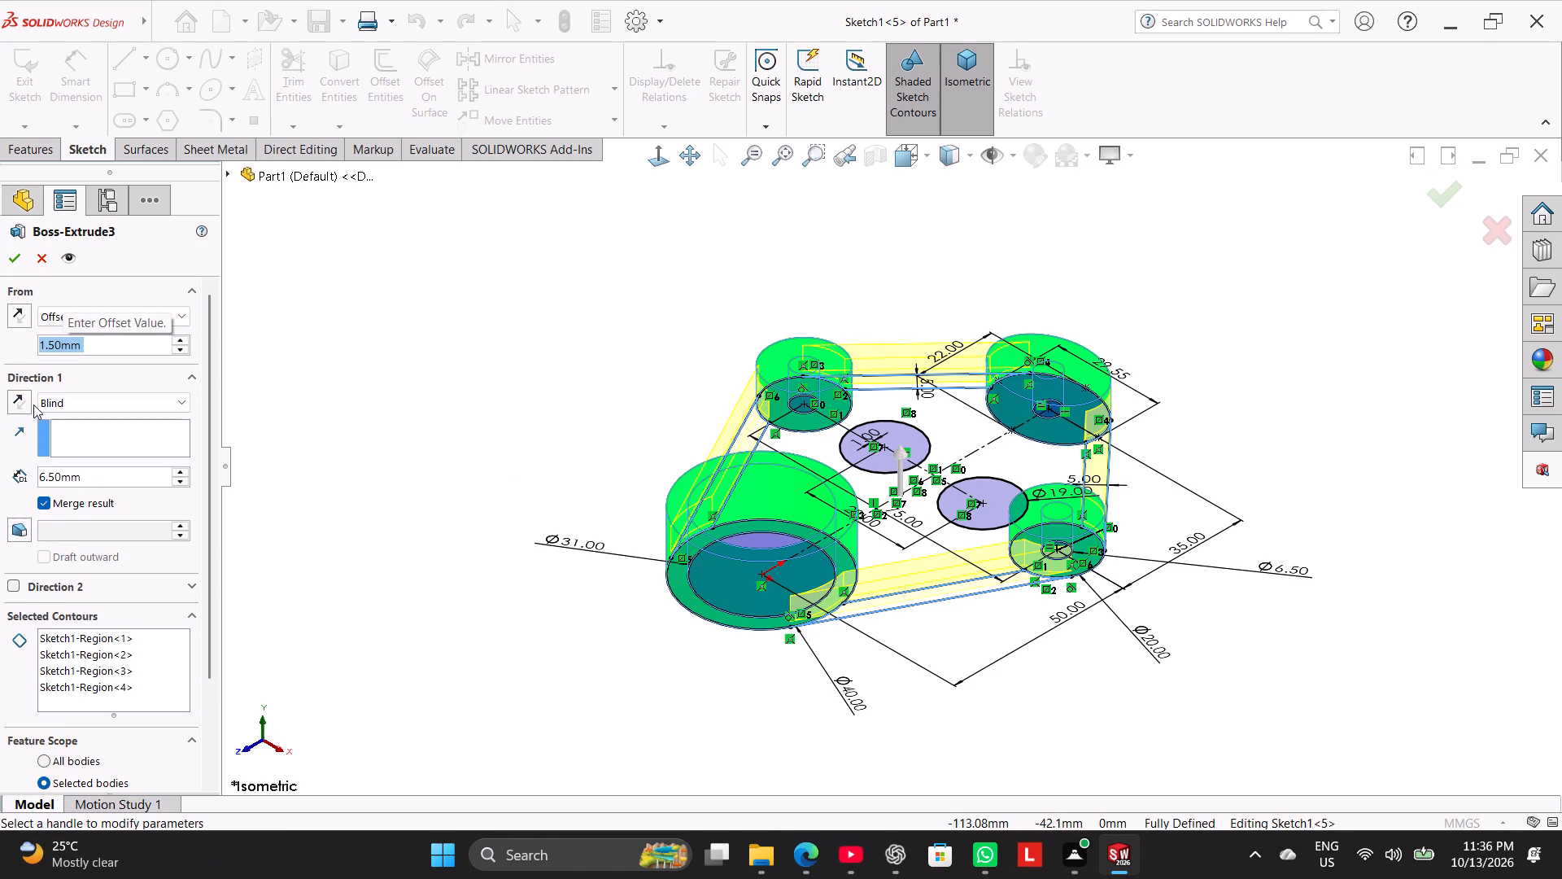
Set the blind depth of the outer rim extrusion to 5 mm and apply the edit.
double_click(85, 474)
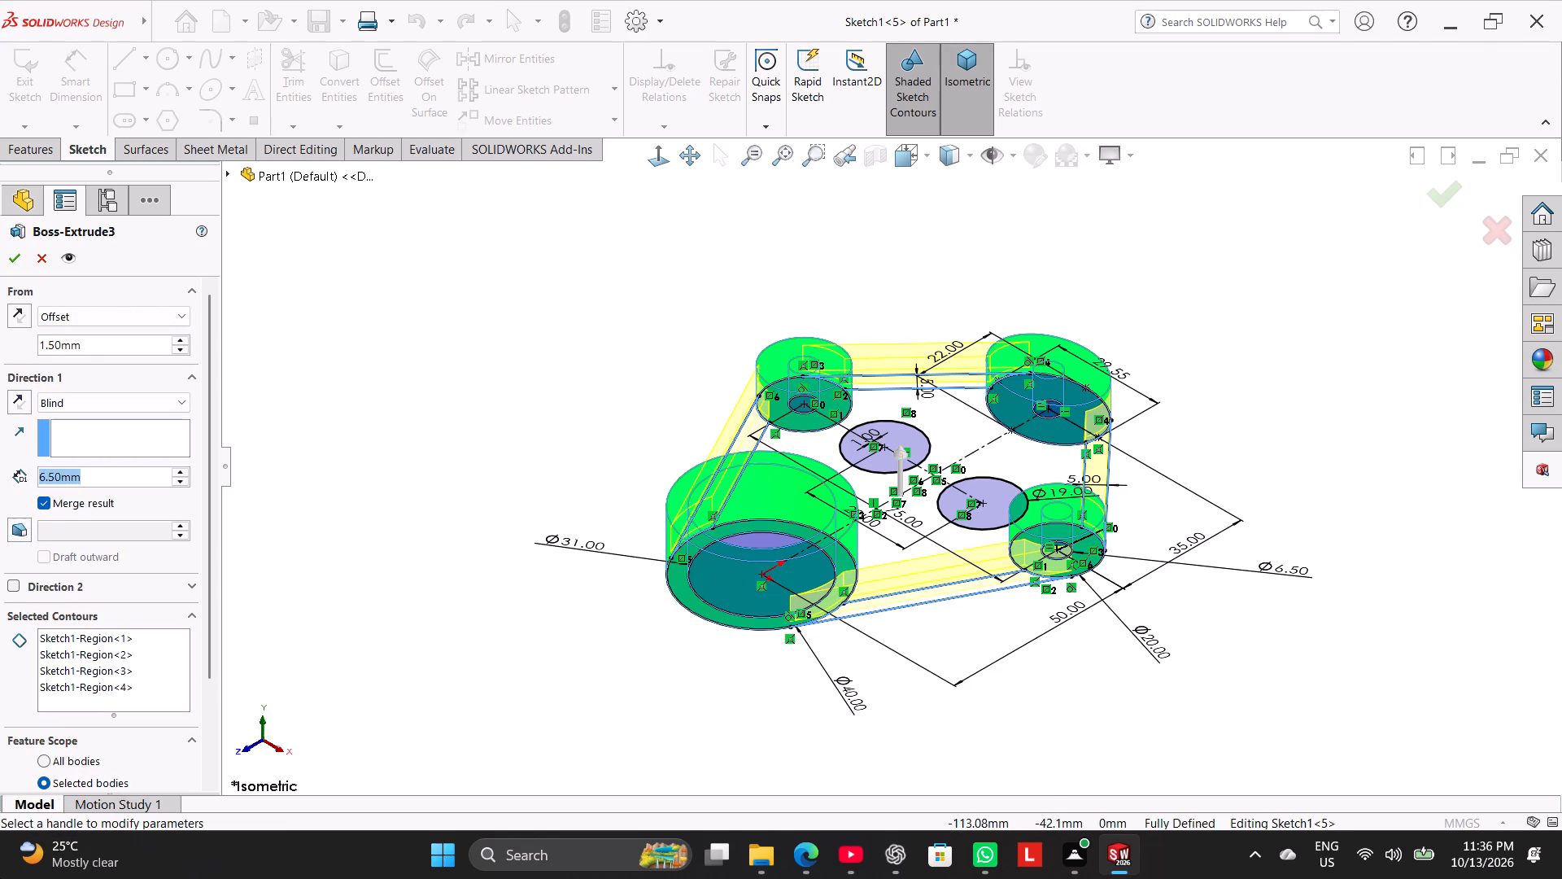
key("5")
key("Return")
key("period")
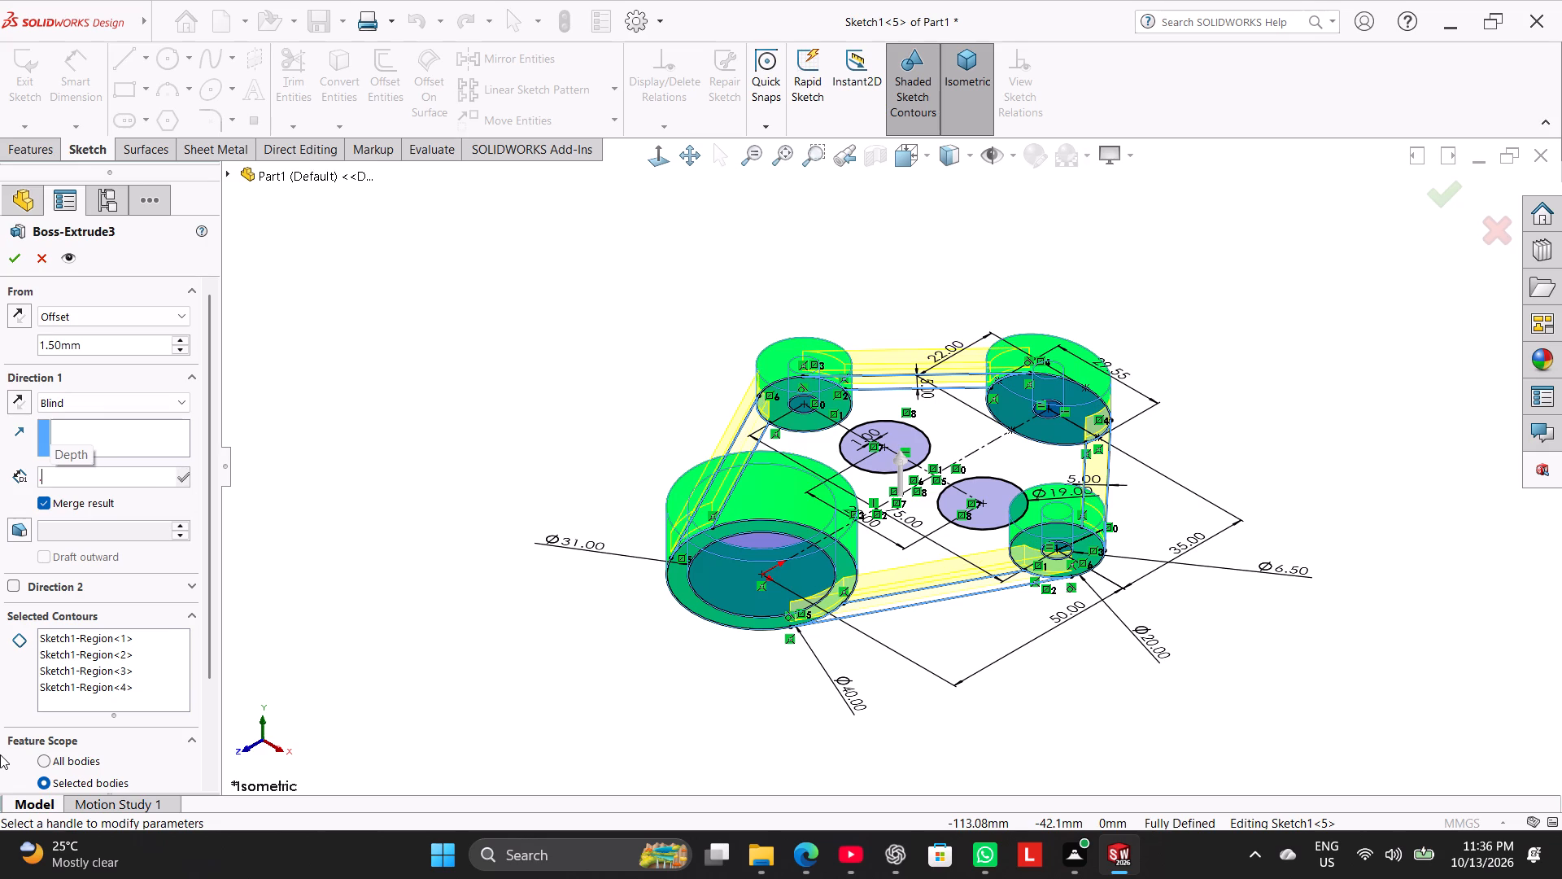
key("Right")
key("BackSpace")
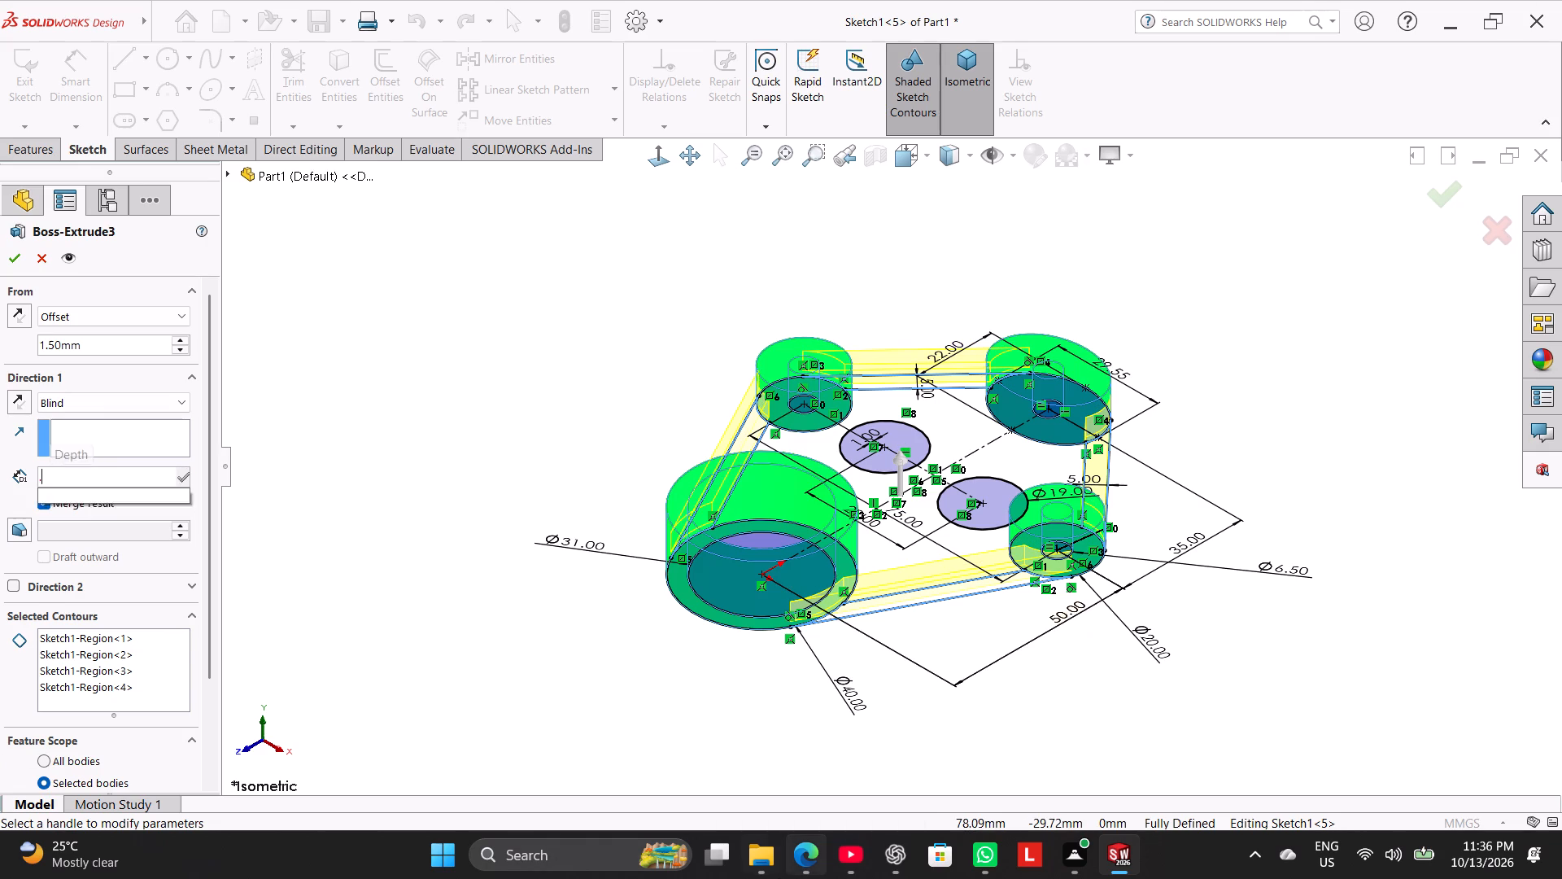
key("5")
key("Return")
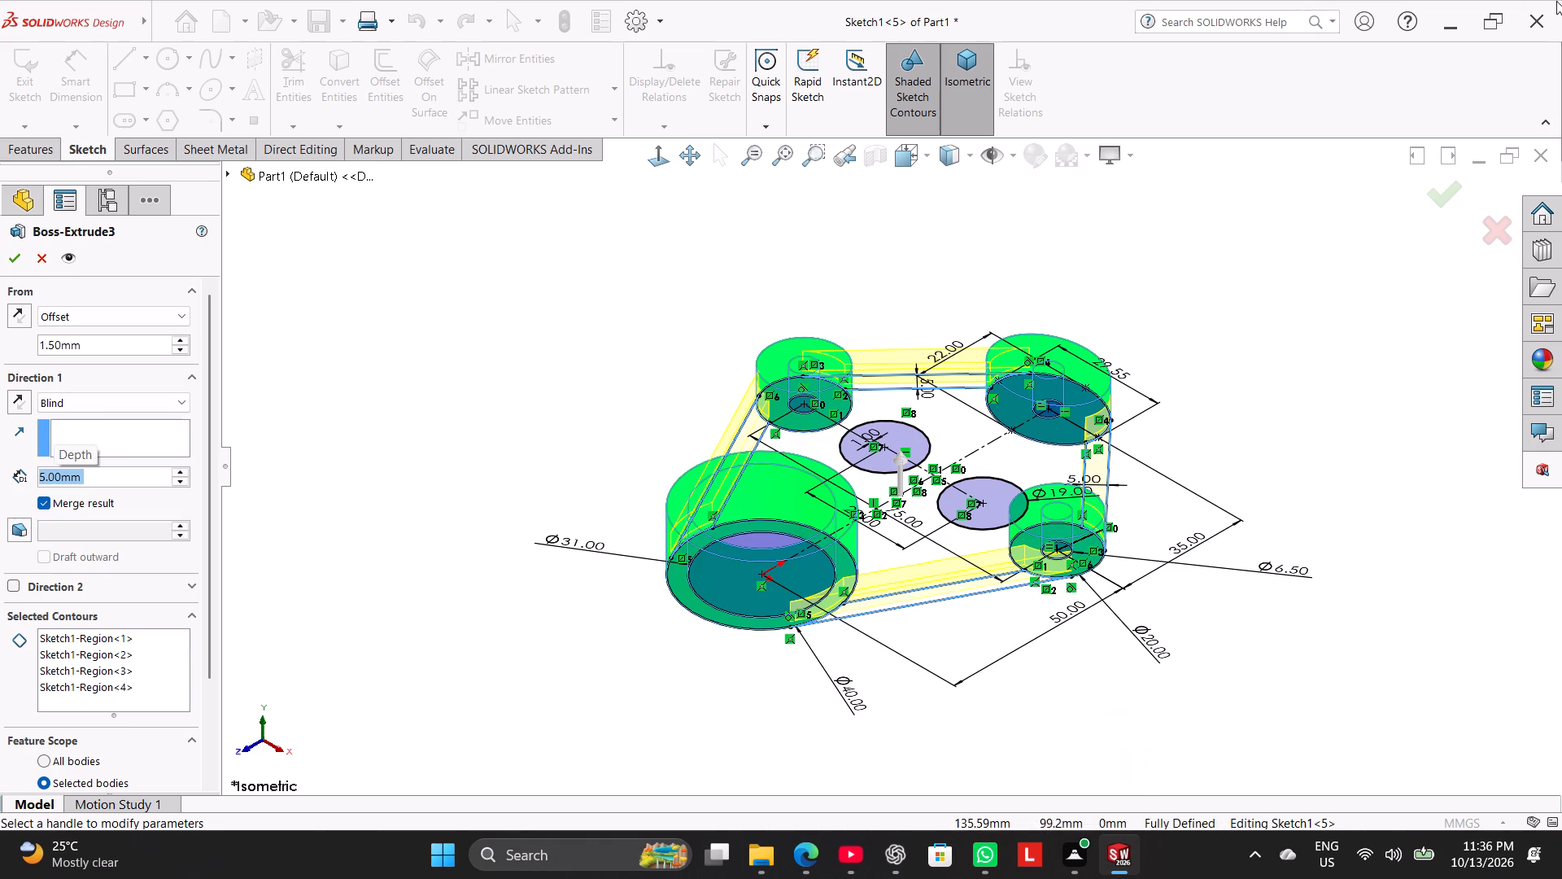
left_click(428, 452)
left_click(12, 264)
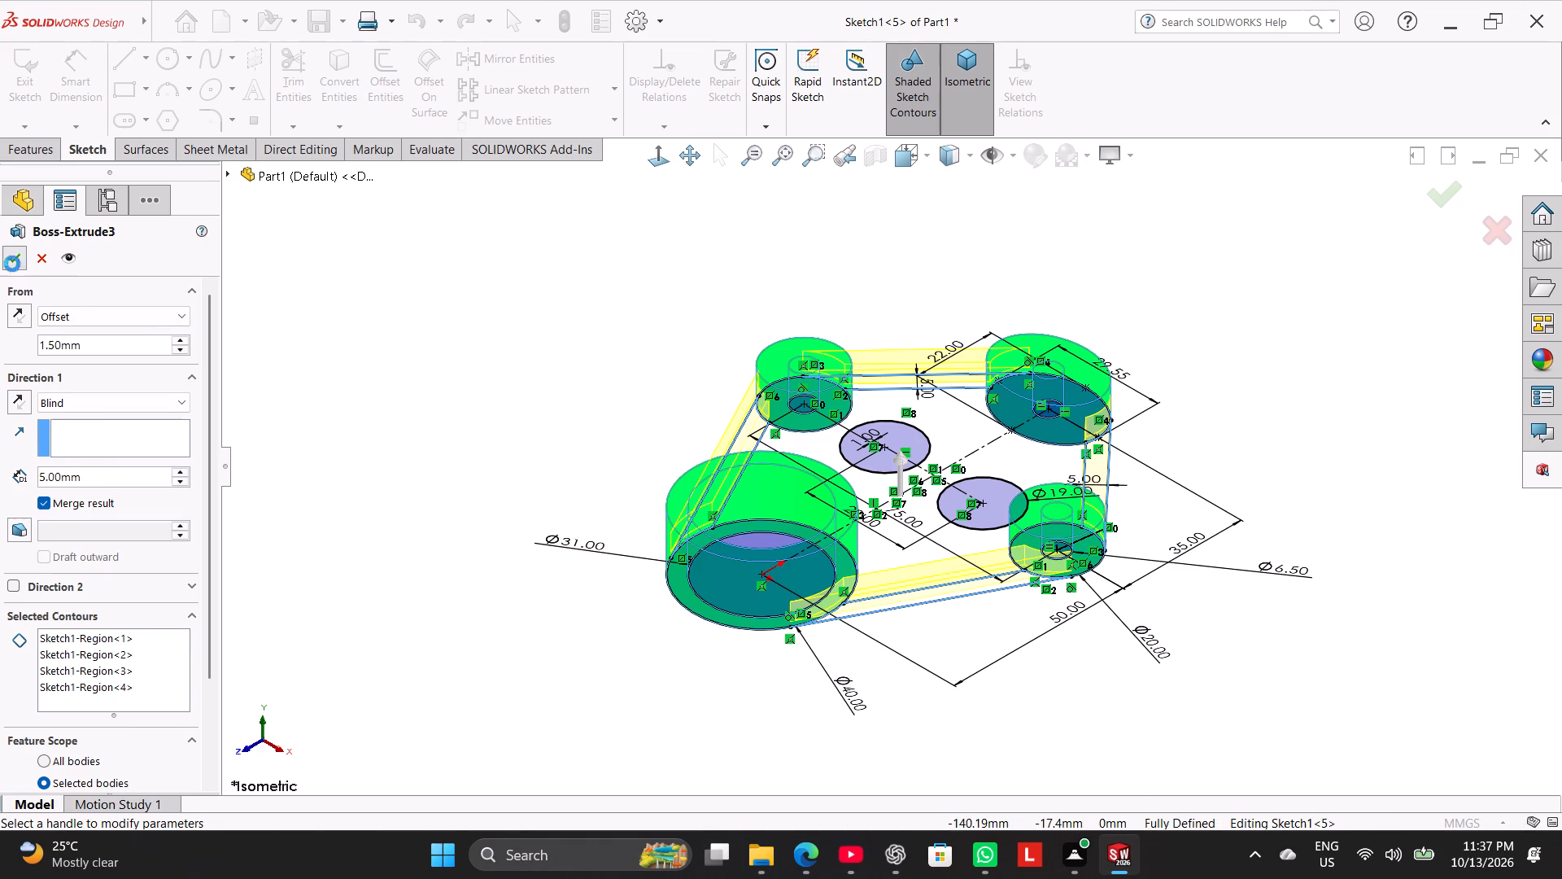
Examine the edited outer rim from the side and in the isometric view.
left_click(430, 374)
middle_click_drag(508, 455, 487, 322)
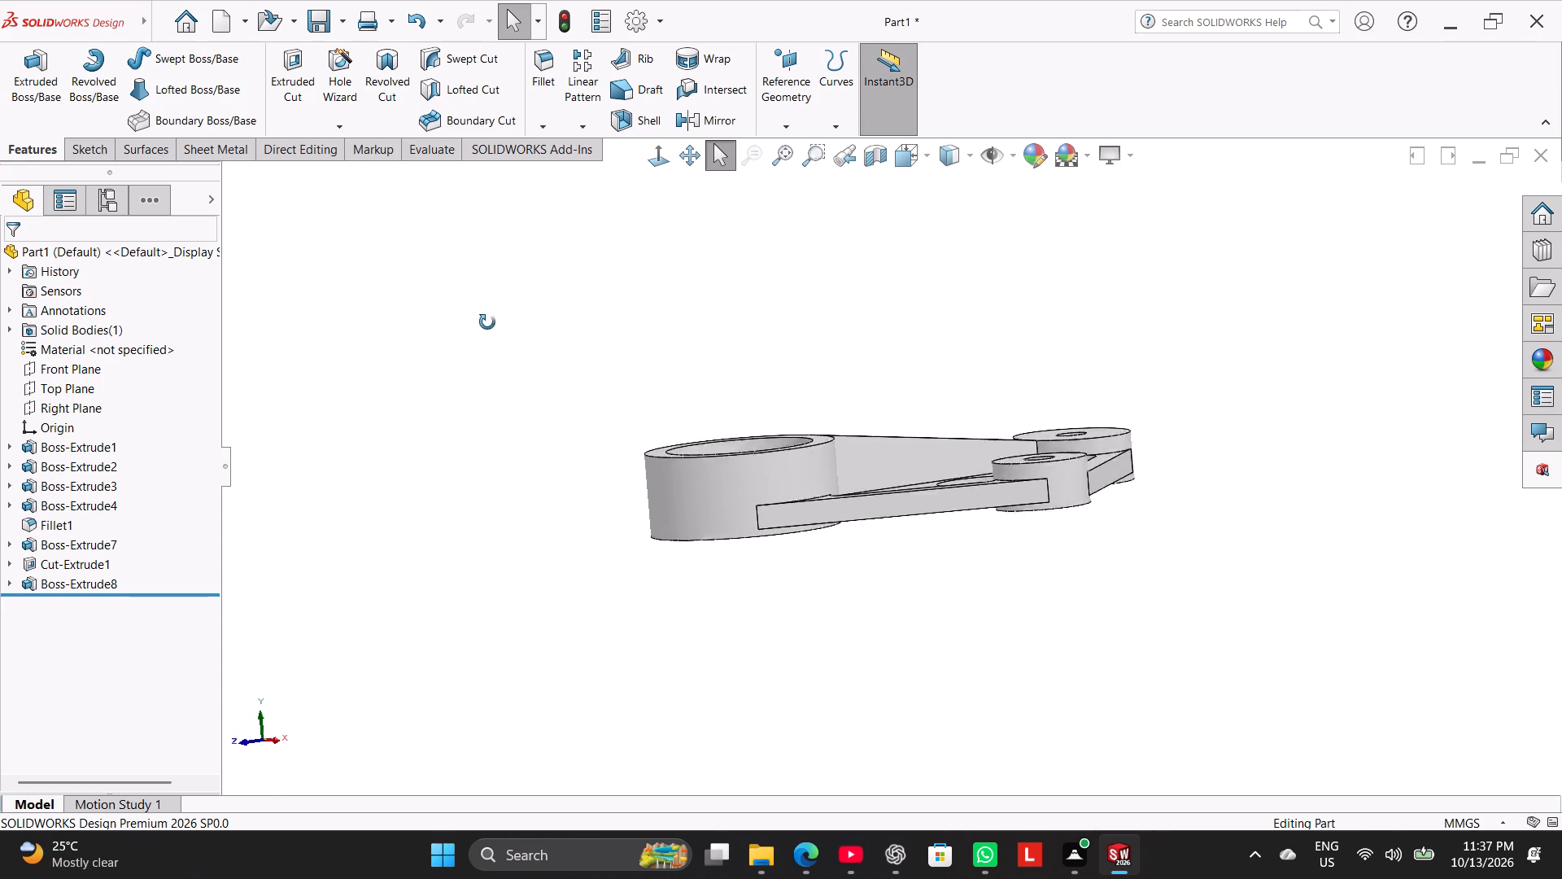
middle_click_drag(487, 322, 491, 306)
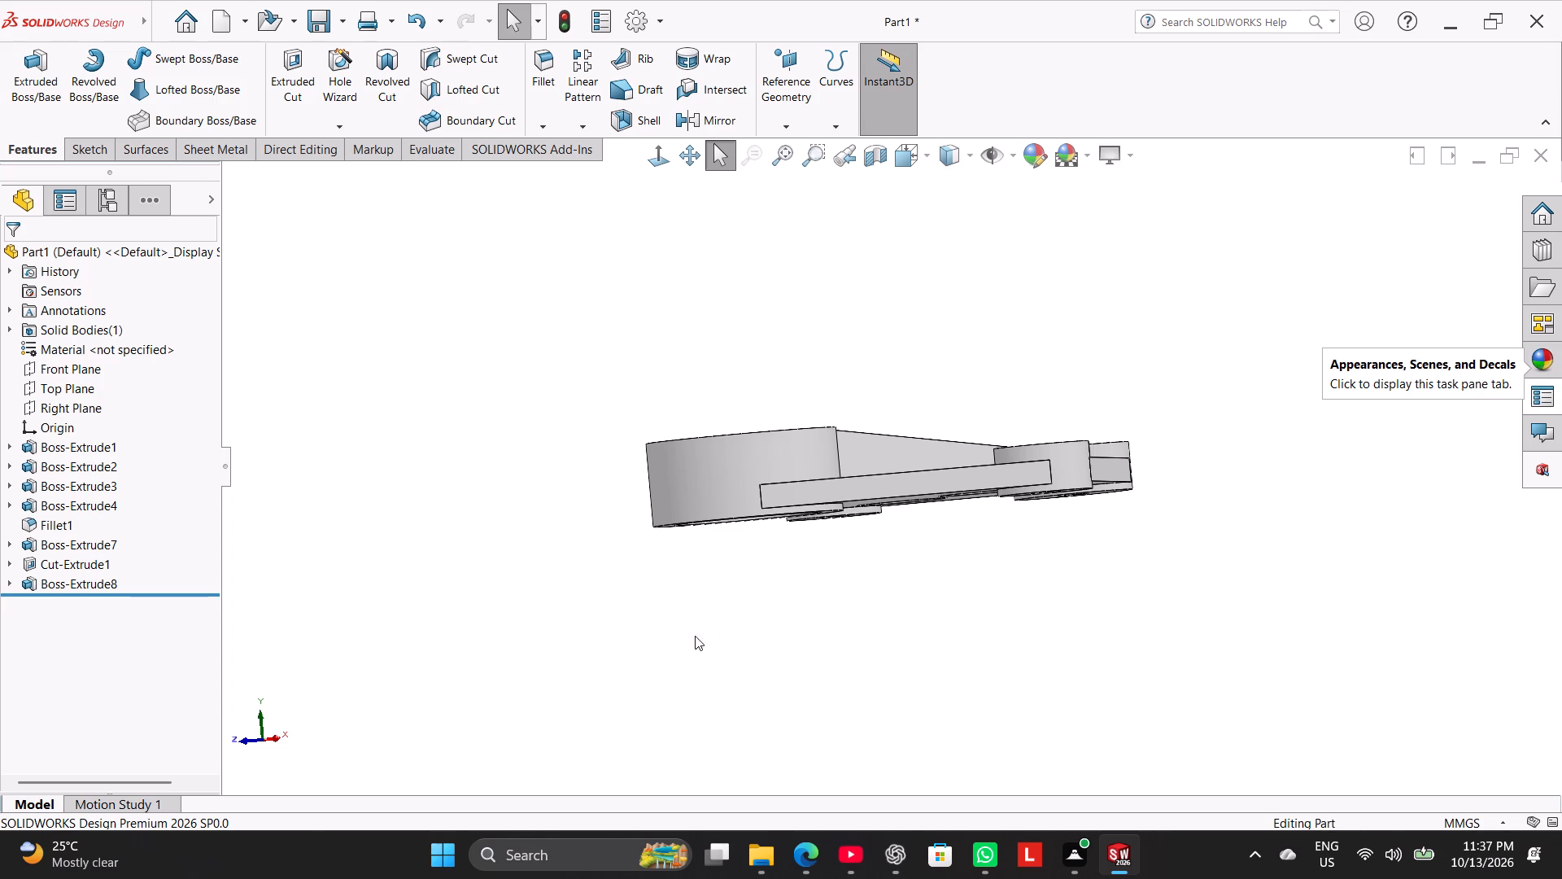
right_click_drag(695, 636, 769, 505)
right_click_drag(622, 569, 805, 319)
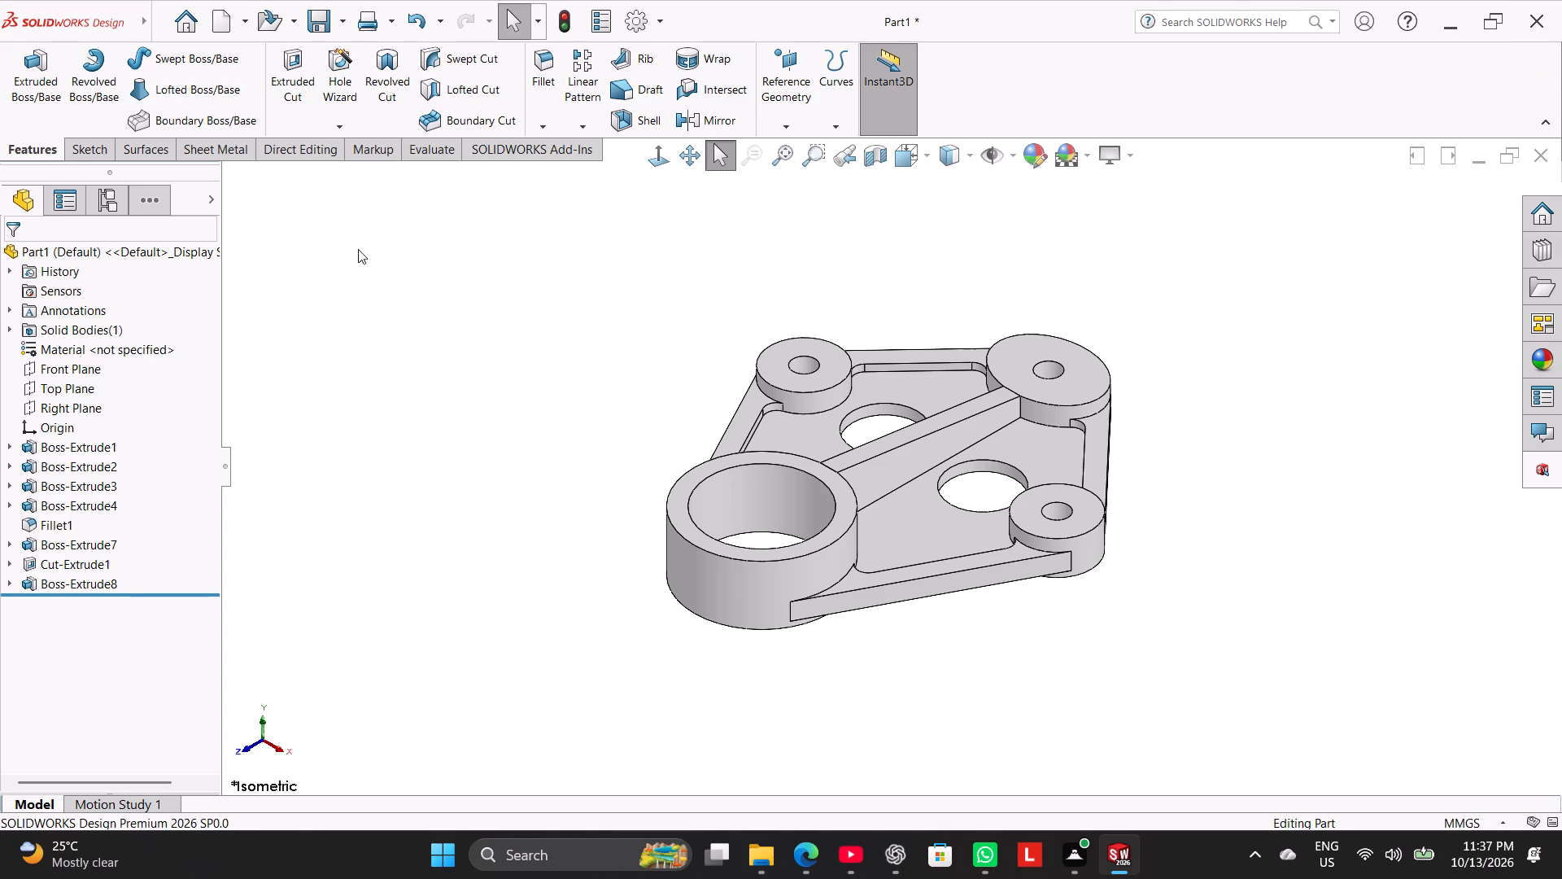
Apply a section view of the part on the Front Plane at the -51 mm offset, viewed from the front.
left_click(879, 147)
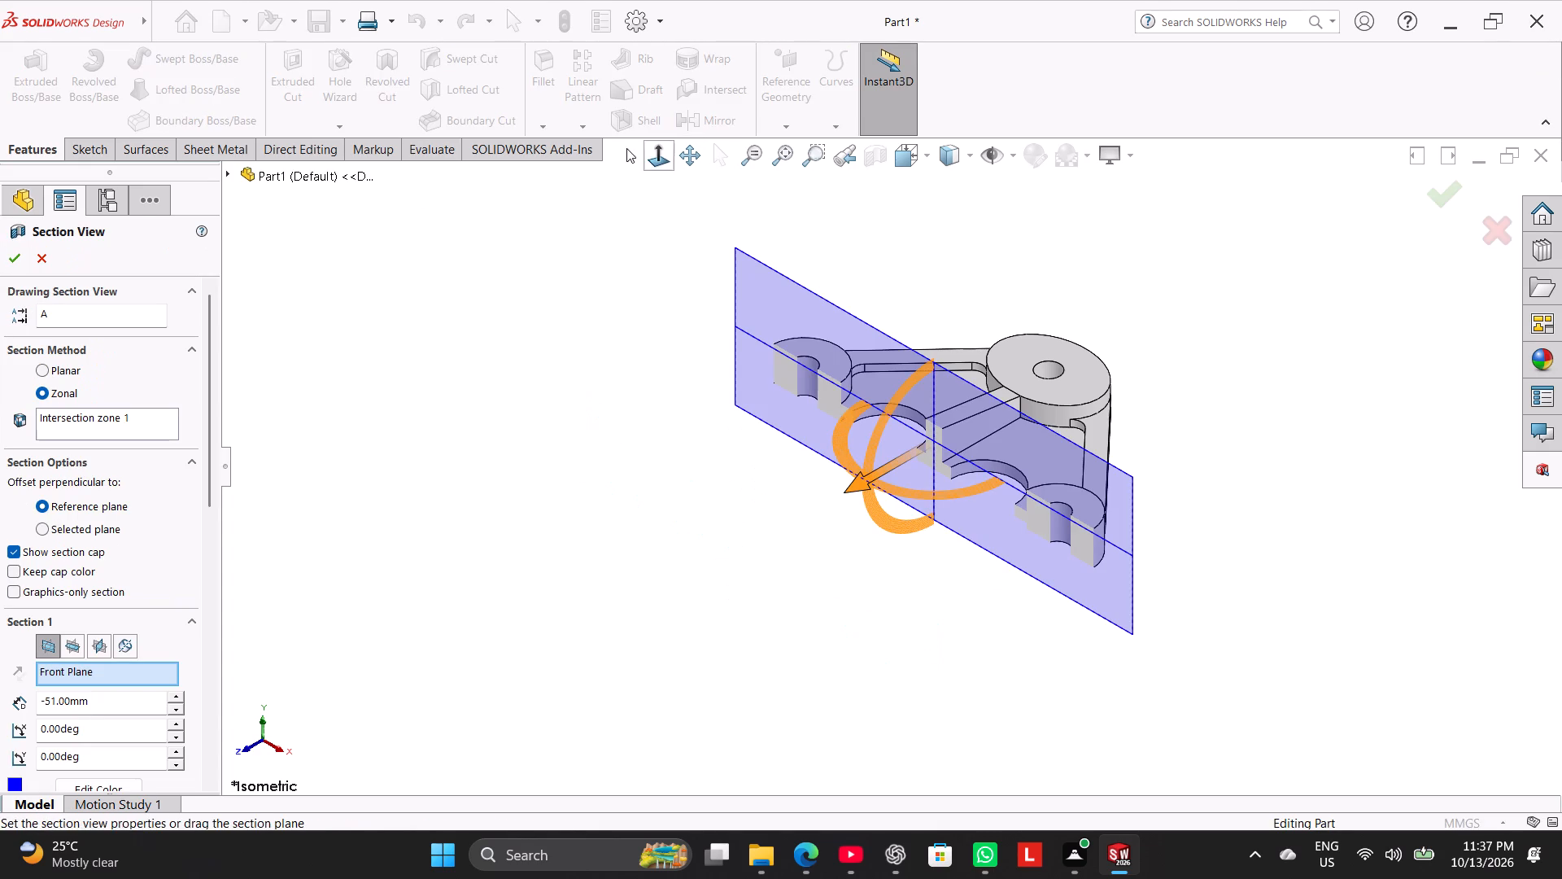
left_click(663, 153)
left_click(483, 373)
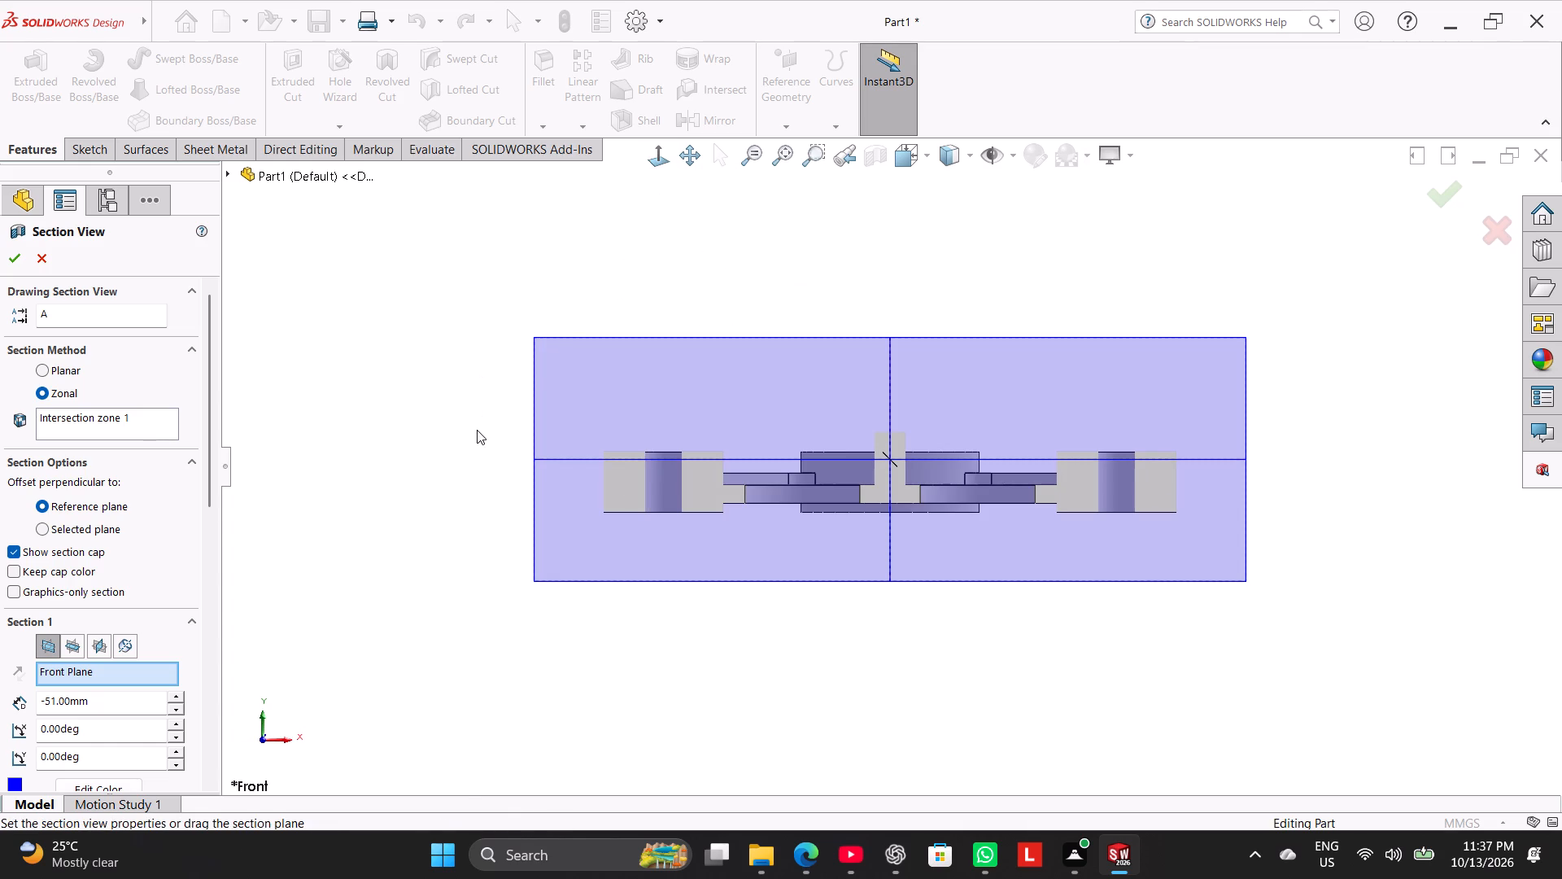
left_click(486, 582)
left_click(774, 243)
left_click(10, 261)
left_click(425, 356)
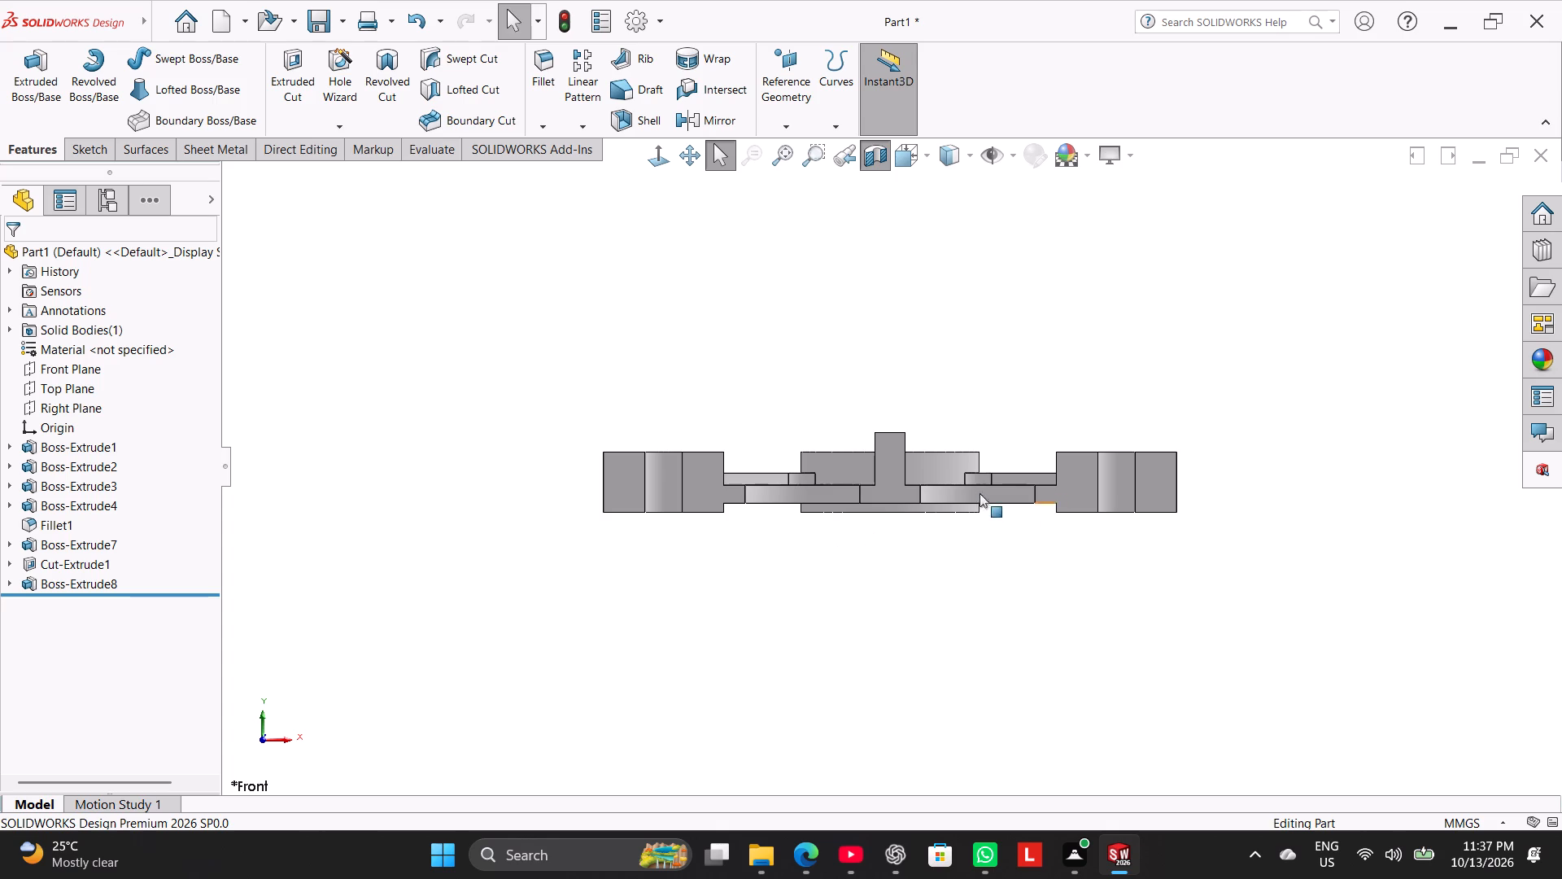
Examine the cut web, rim and bosses from the front, above and below, and turn the section view off.
middle_click(951, 360)
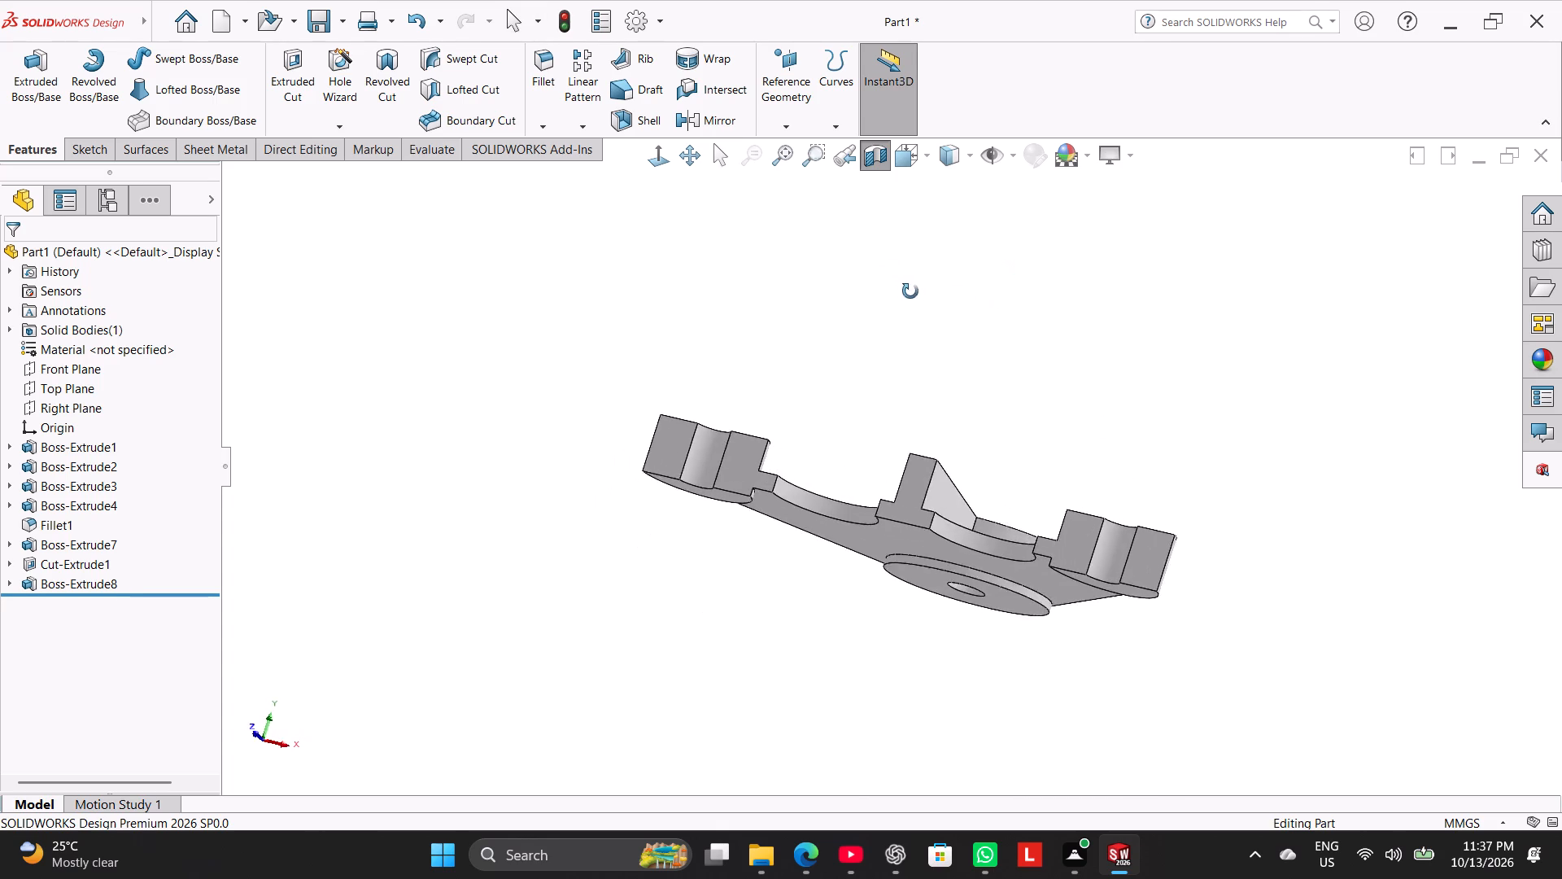
left_click(659, 157)
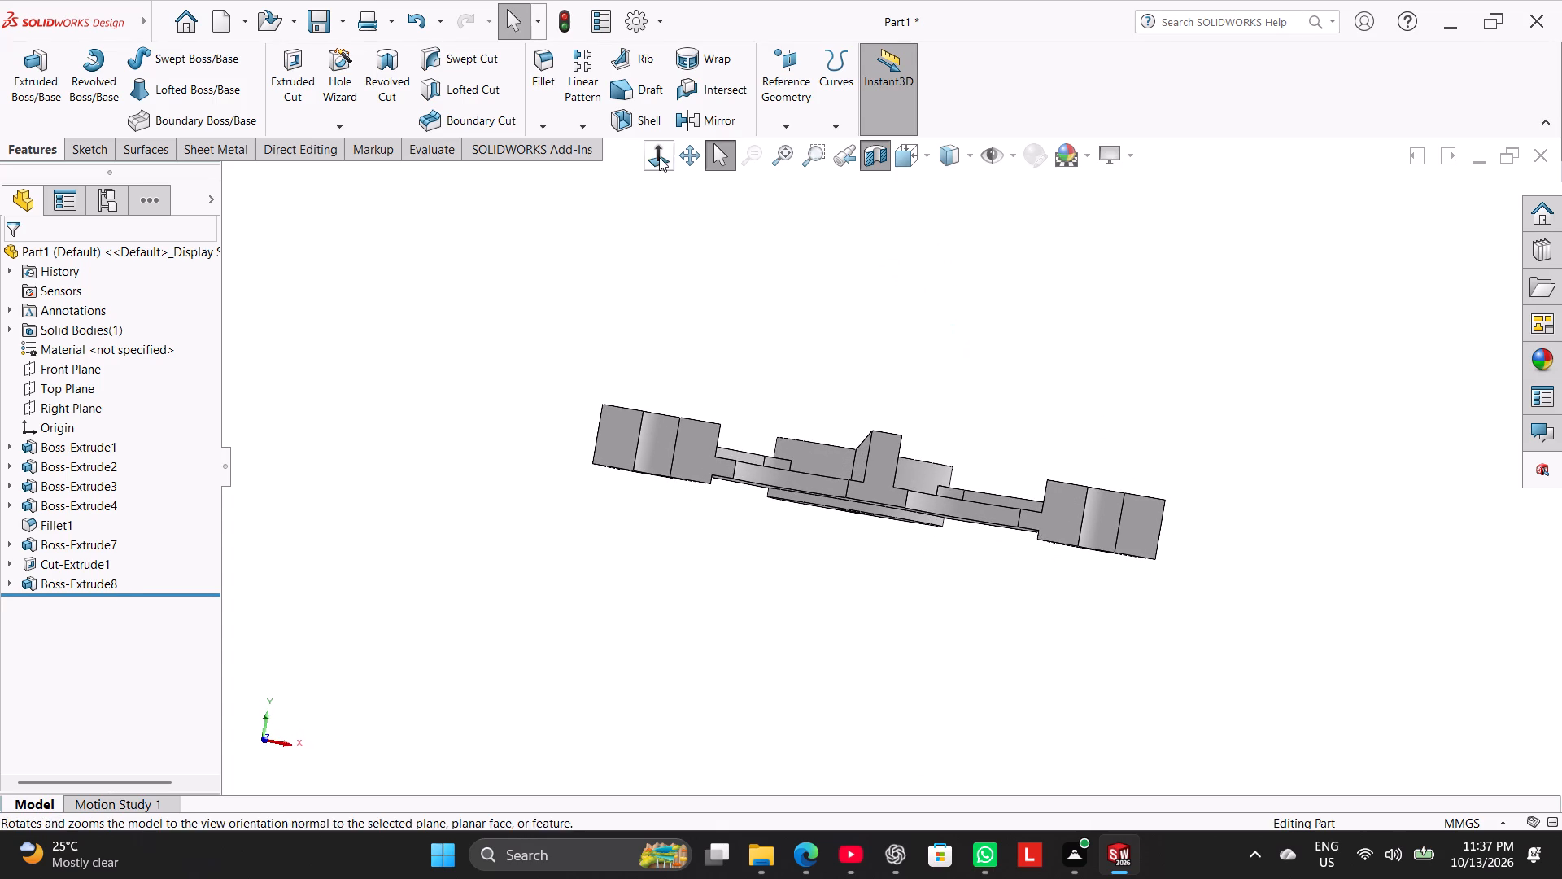
left_click(816, 309)
middle_click_drag(877, 351, 921, 451)
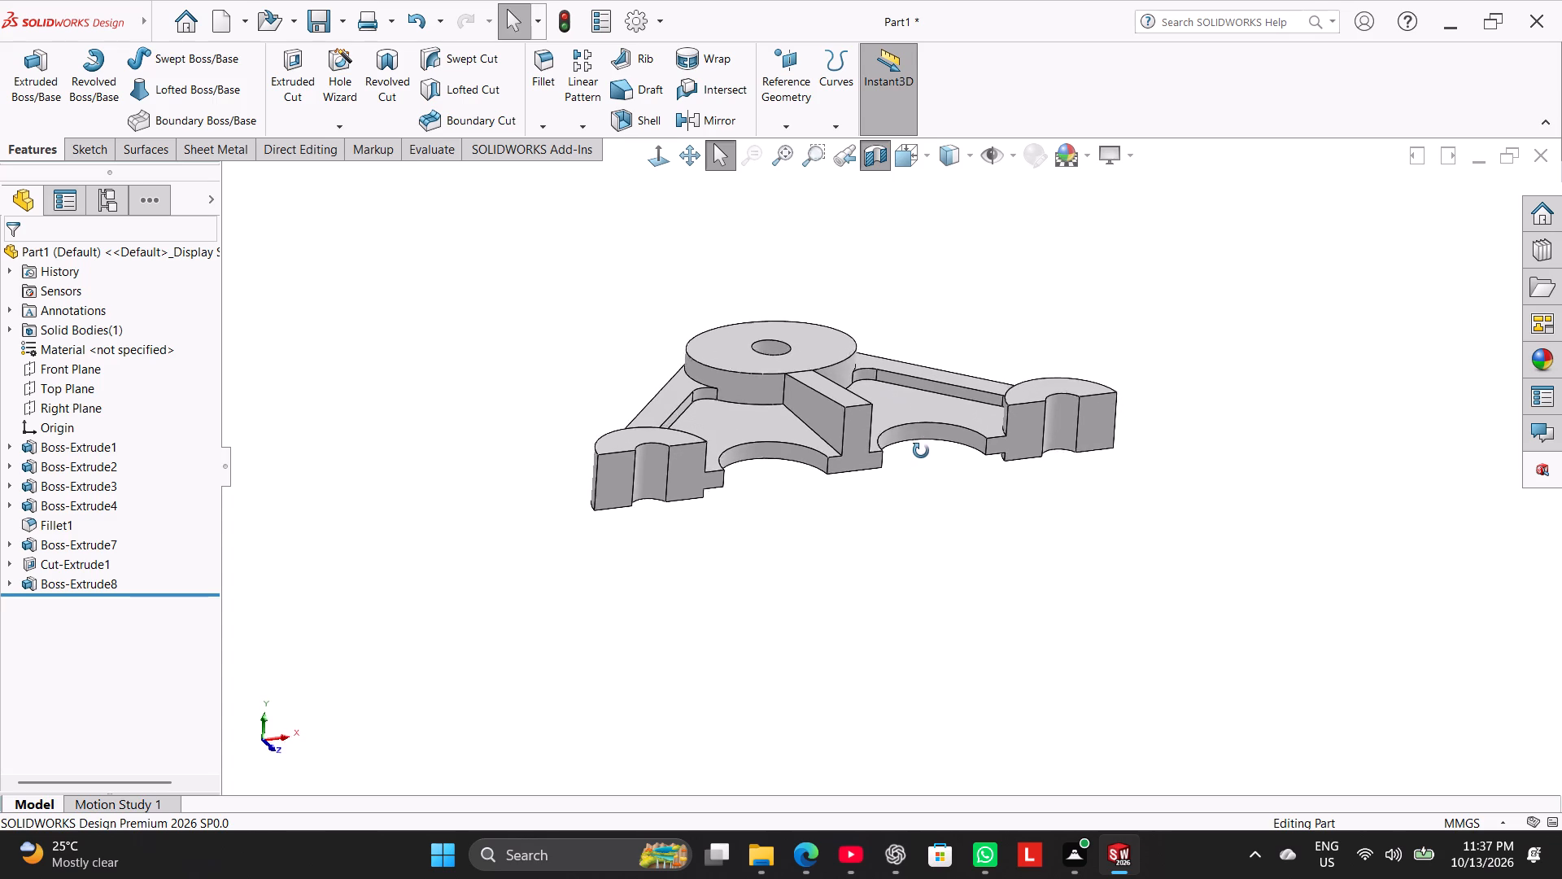
middle_click_drag(921, 451, 882, 396)
left_click(670, 155)
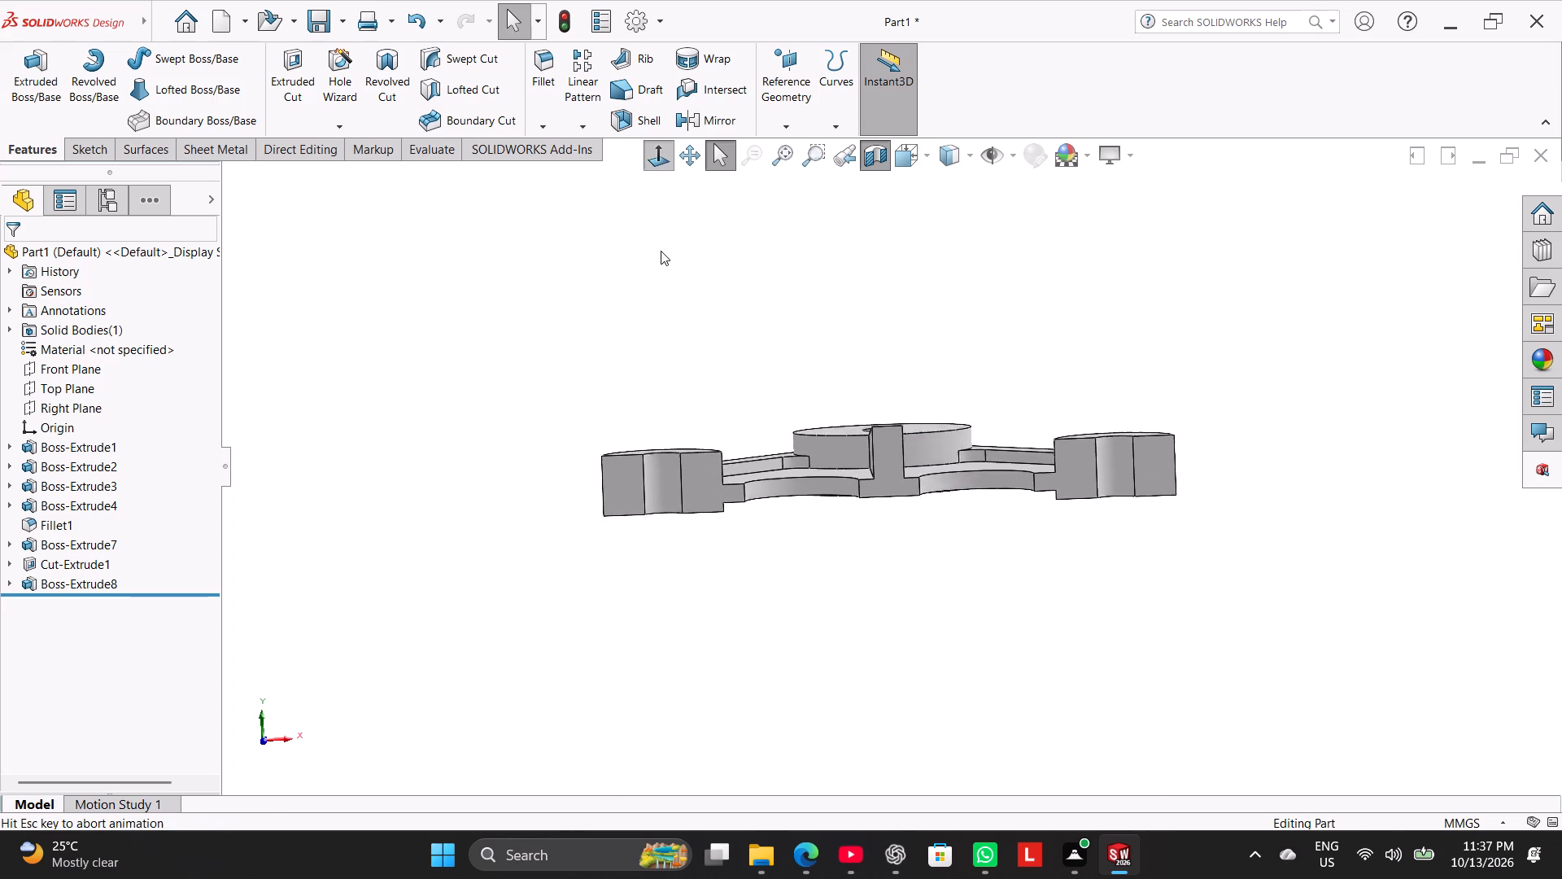
left_click(662, 257)
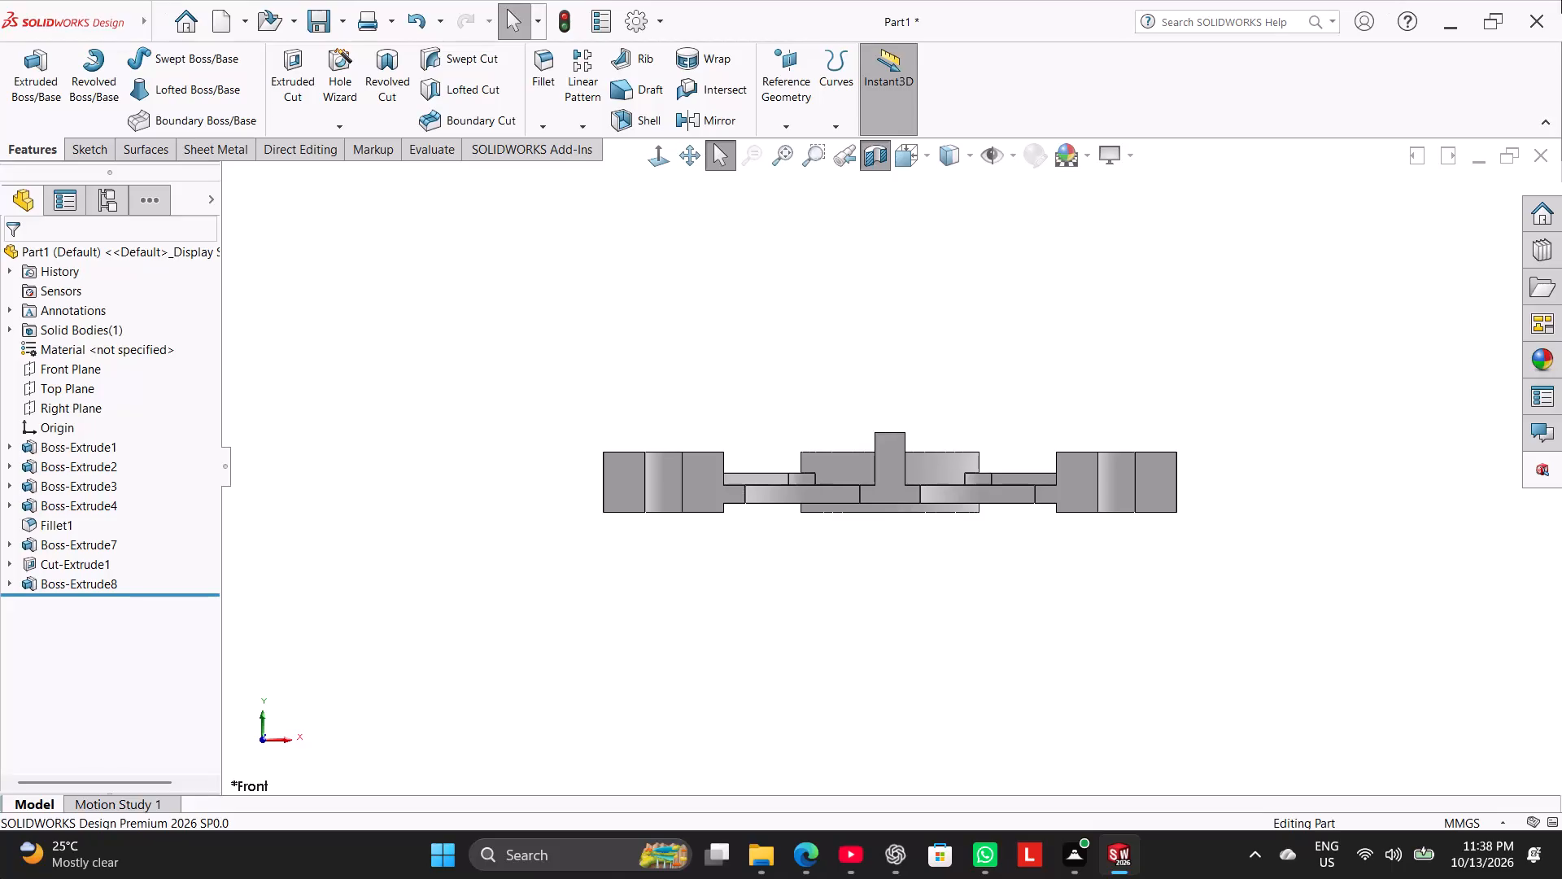
middle_click_drag(642, 688, 654, 475)
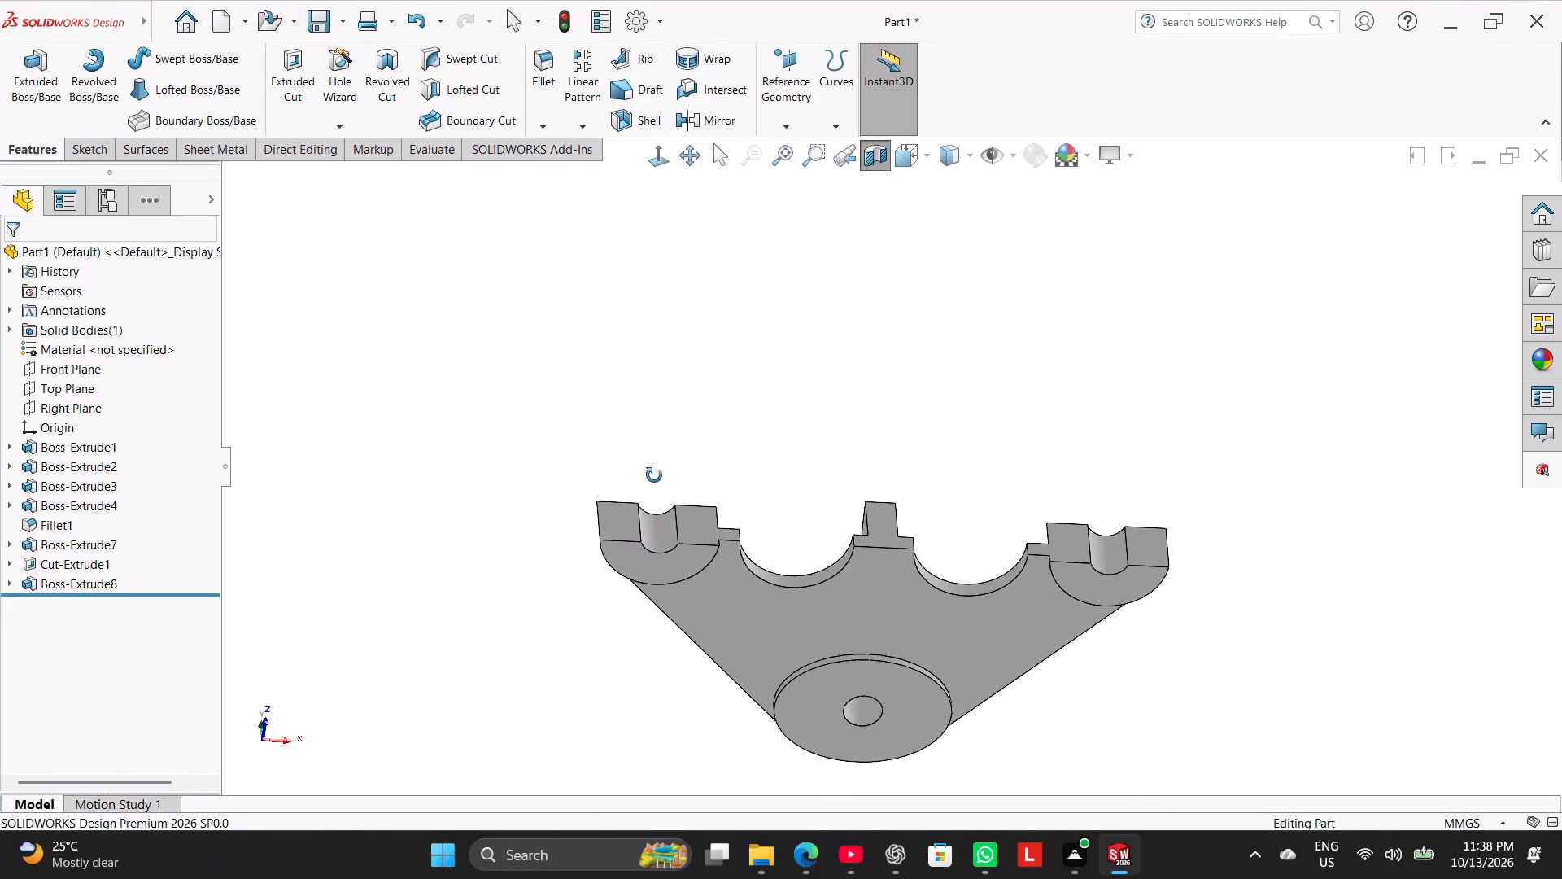
middle_click_drag(654, 475, 608, 499)
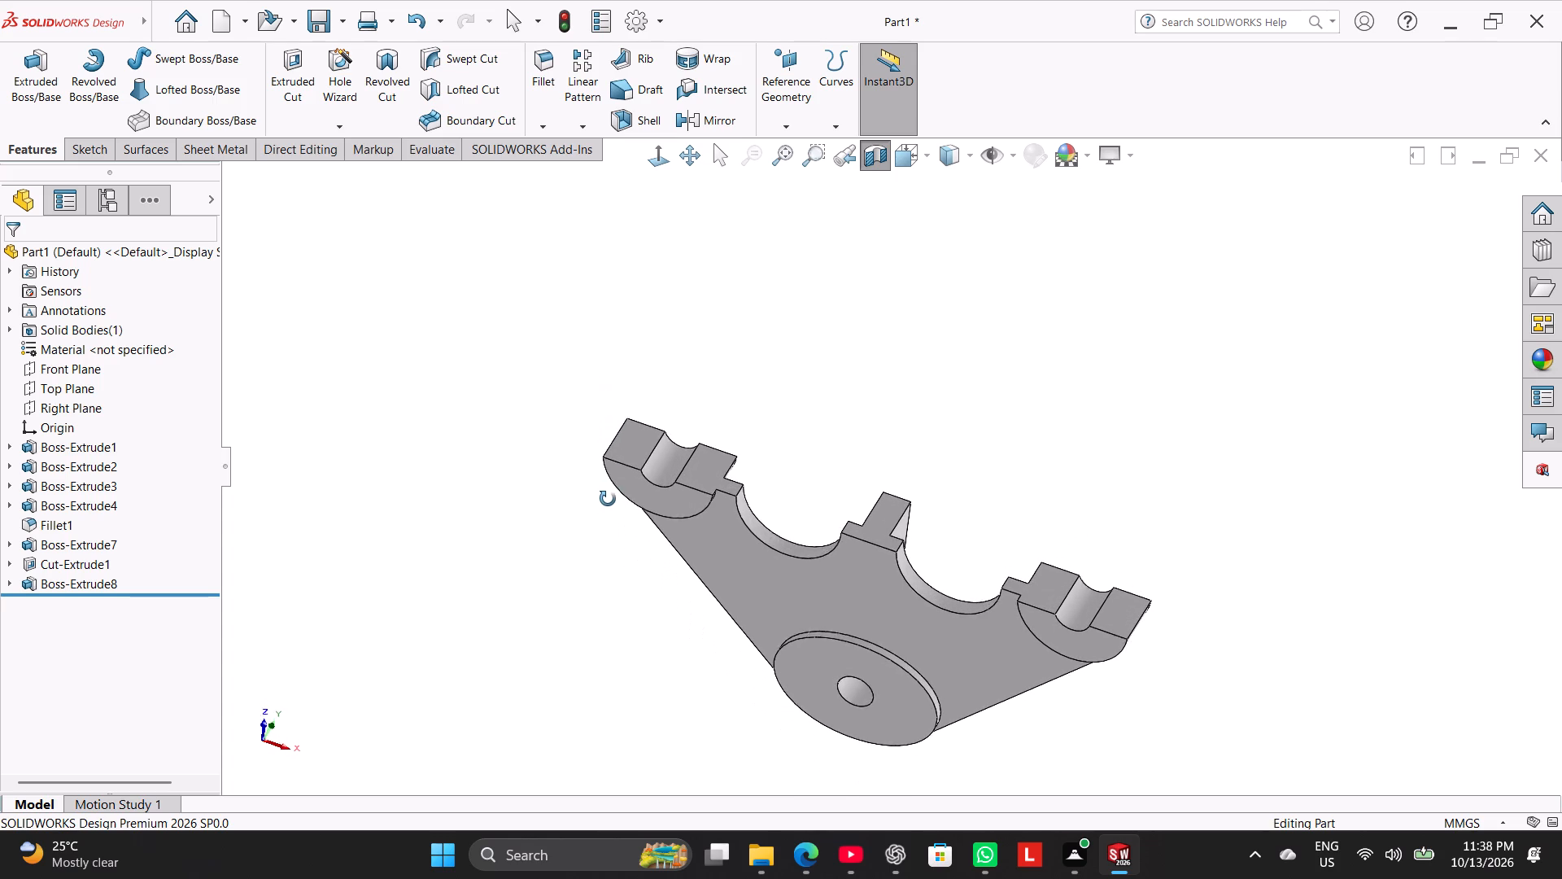
middle_click_drag(608, 499, 609, 554)
left_click(876, 151)
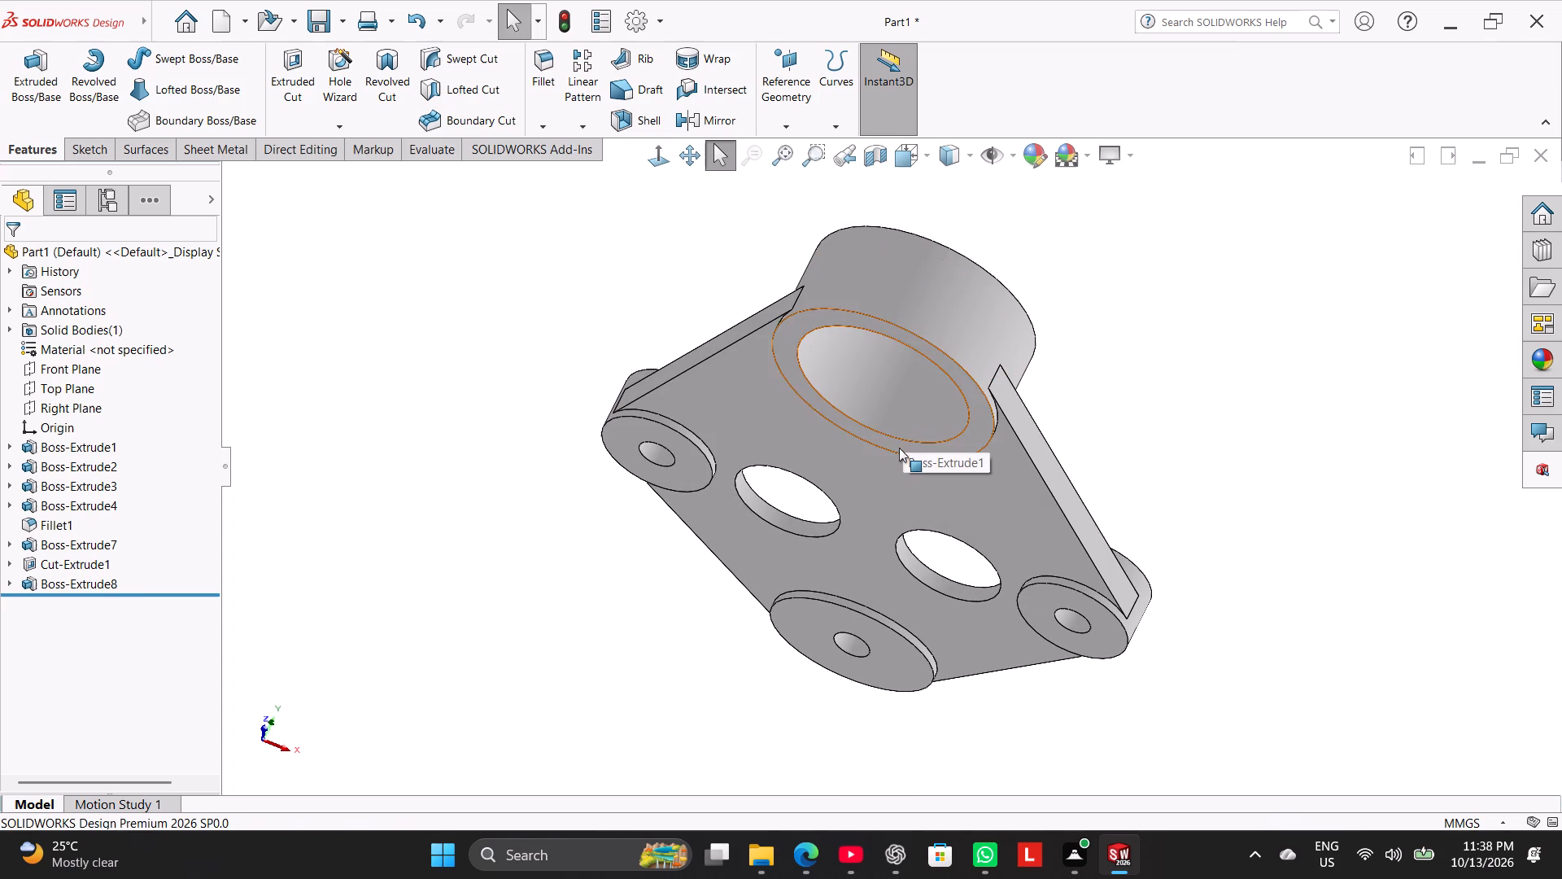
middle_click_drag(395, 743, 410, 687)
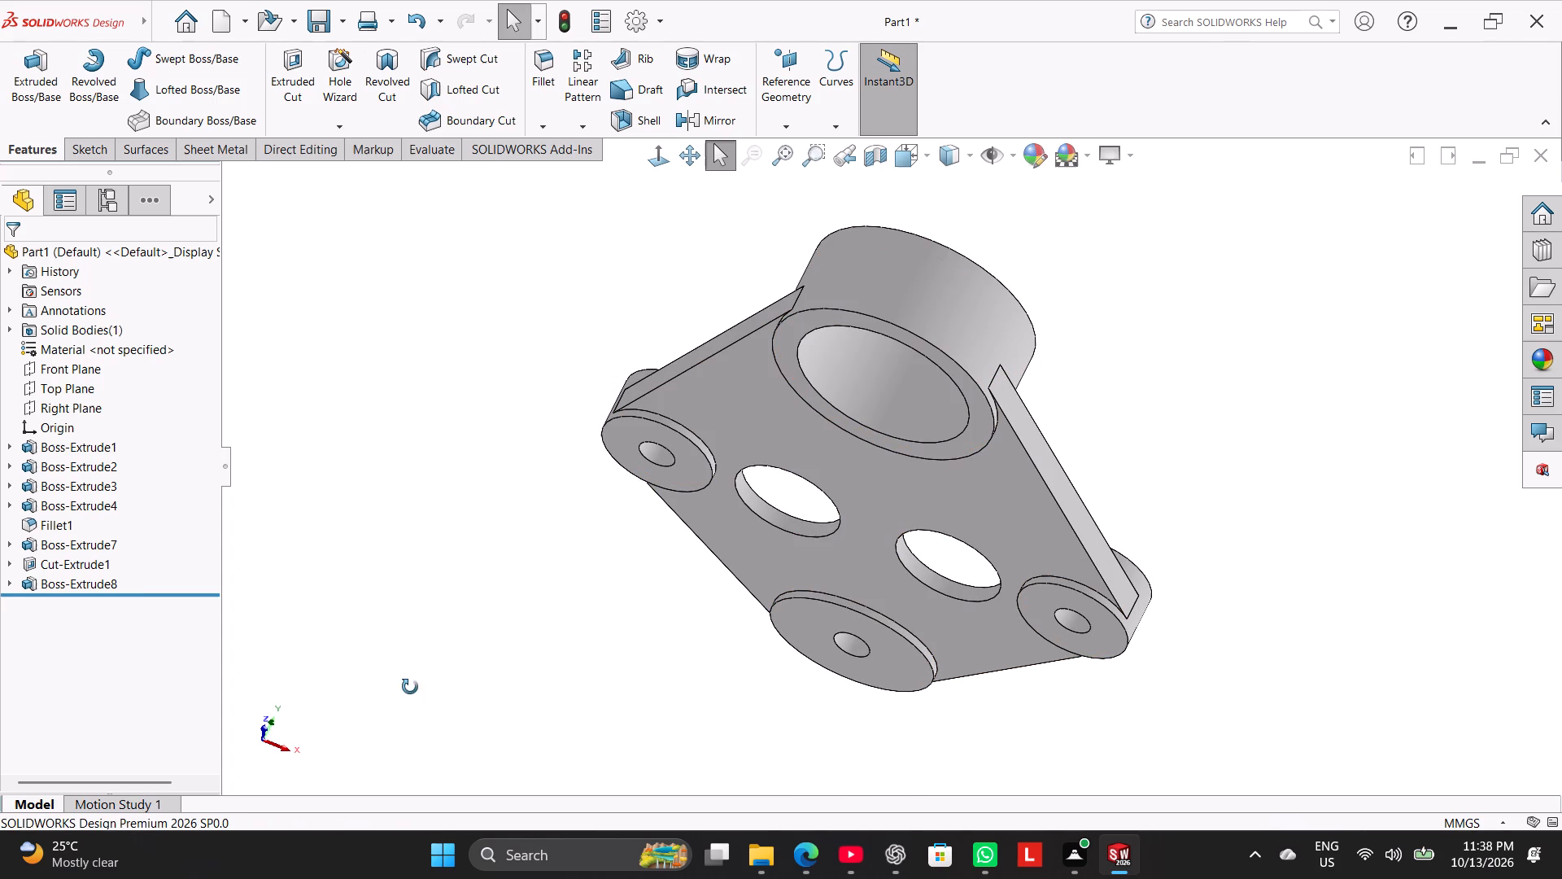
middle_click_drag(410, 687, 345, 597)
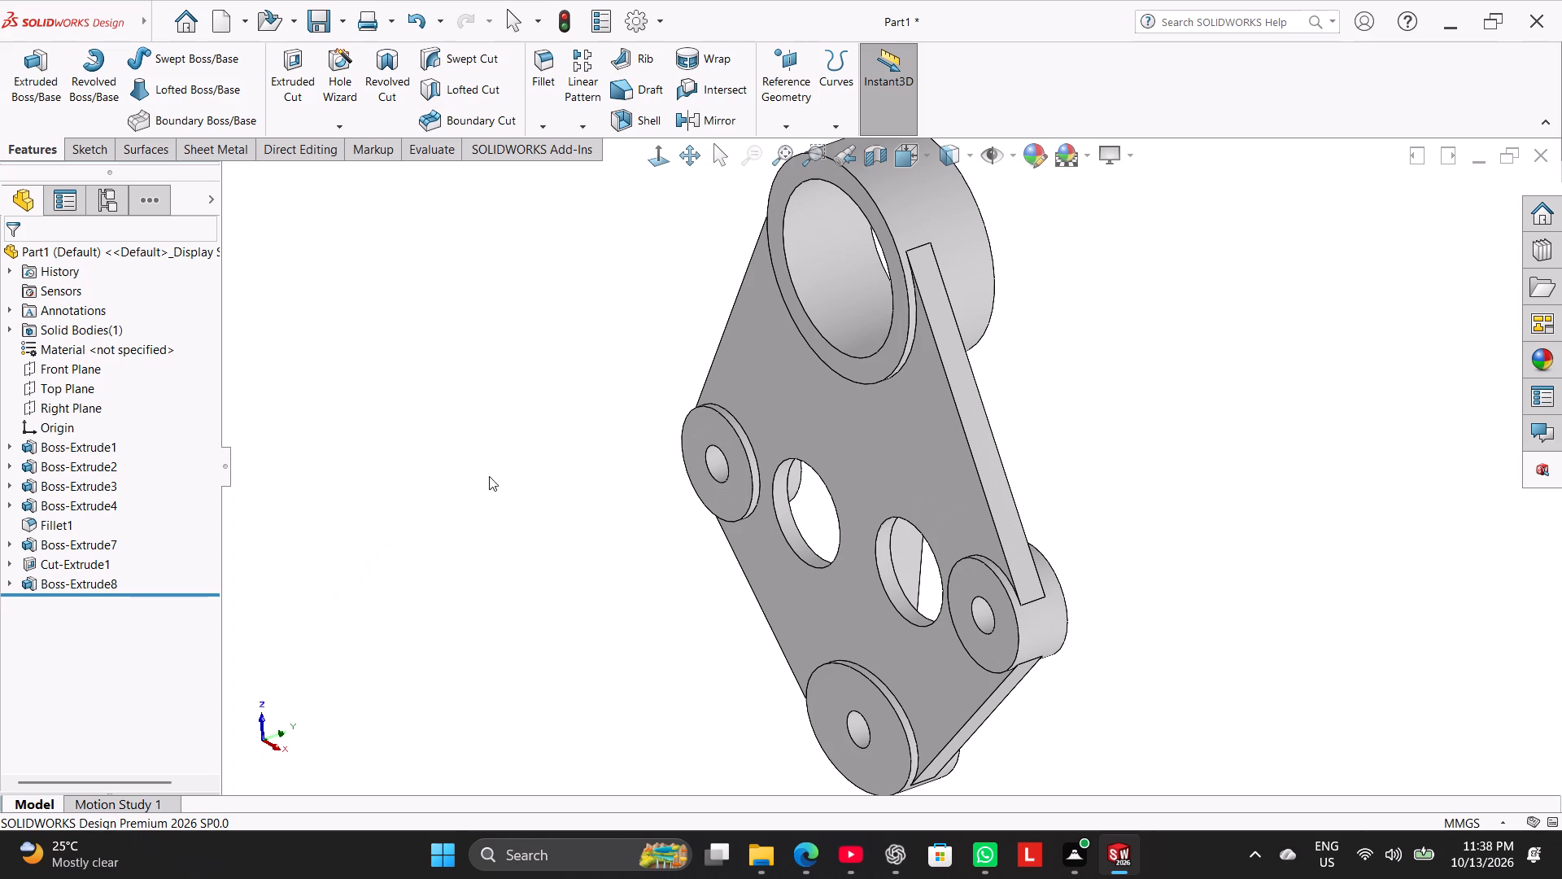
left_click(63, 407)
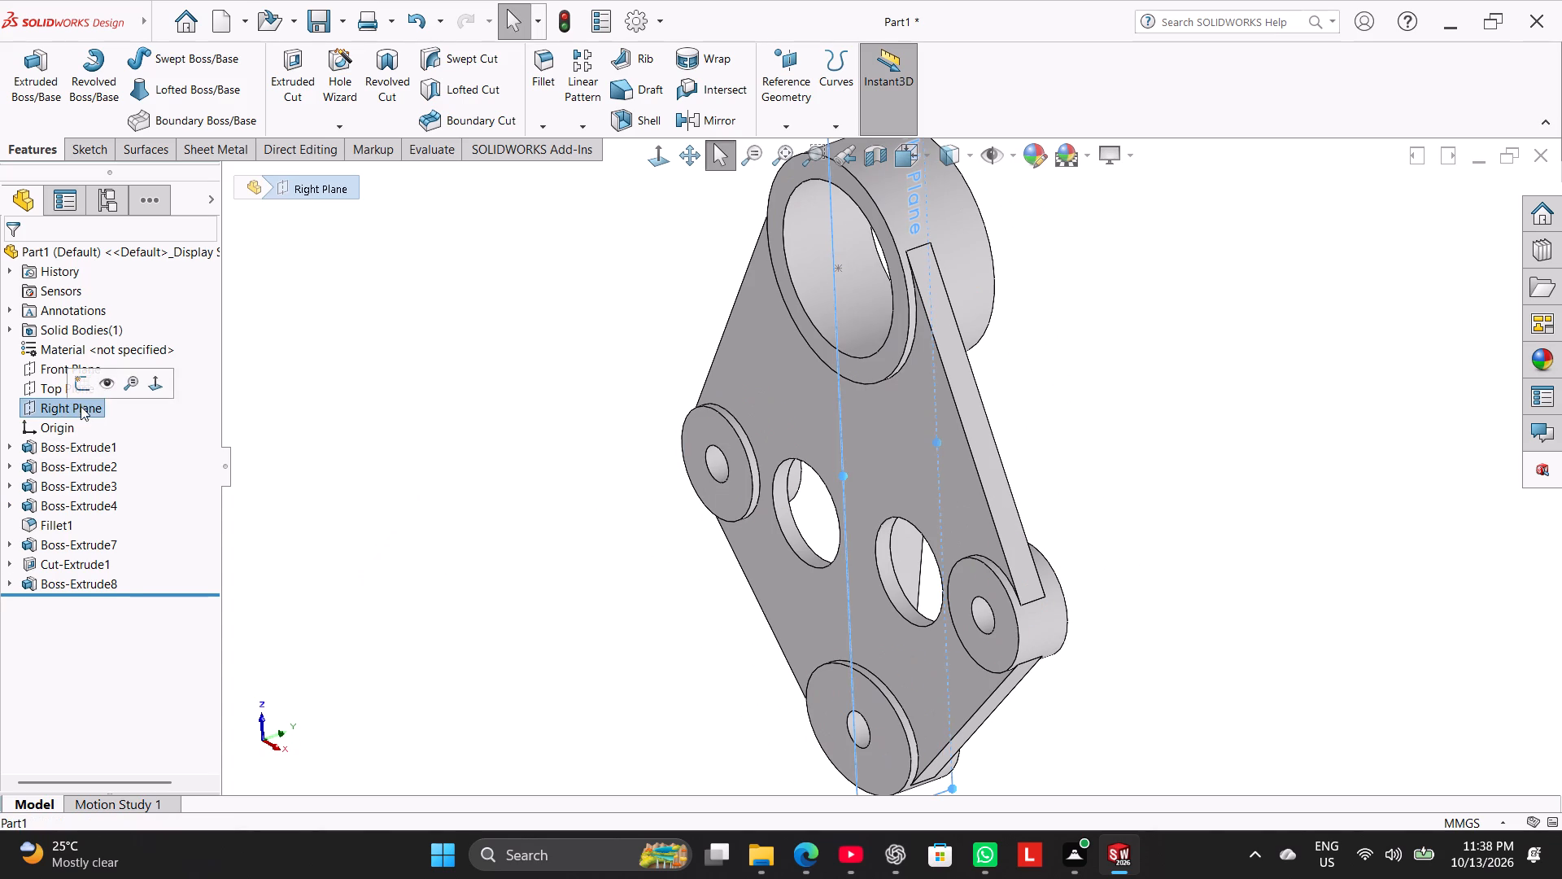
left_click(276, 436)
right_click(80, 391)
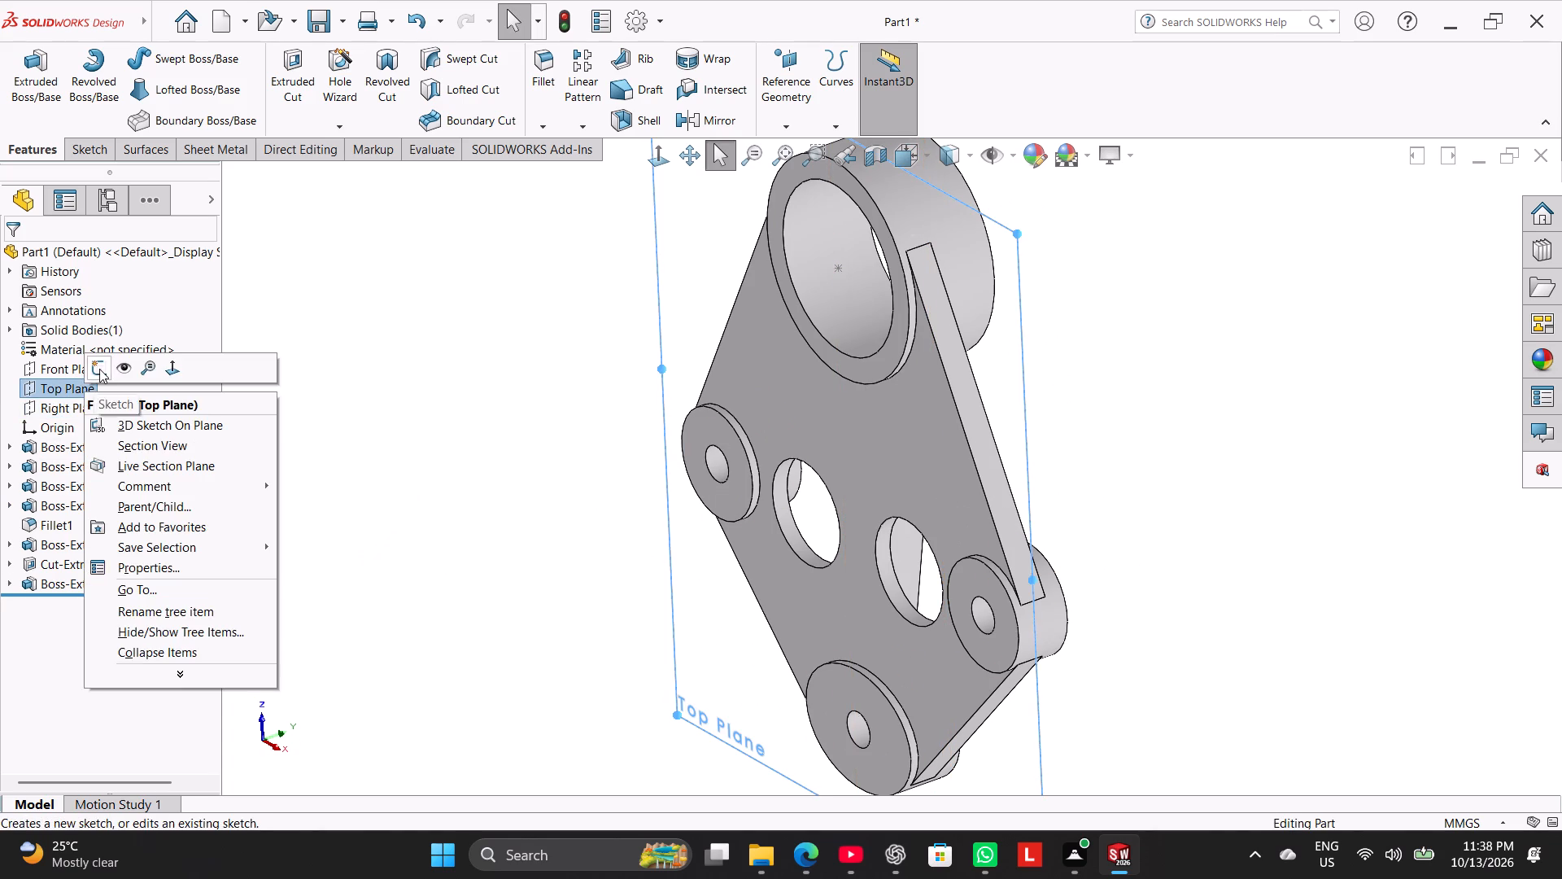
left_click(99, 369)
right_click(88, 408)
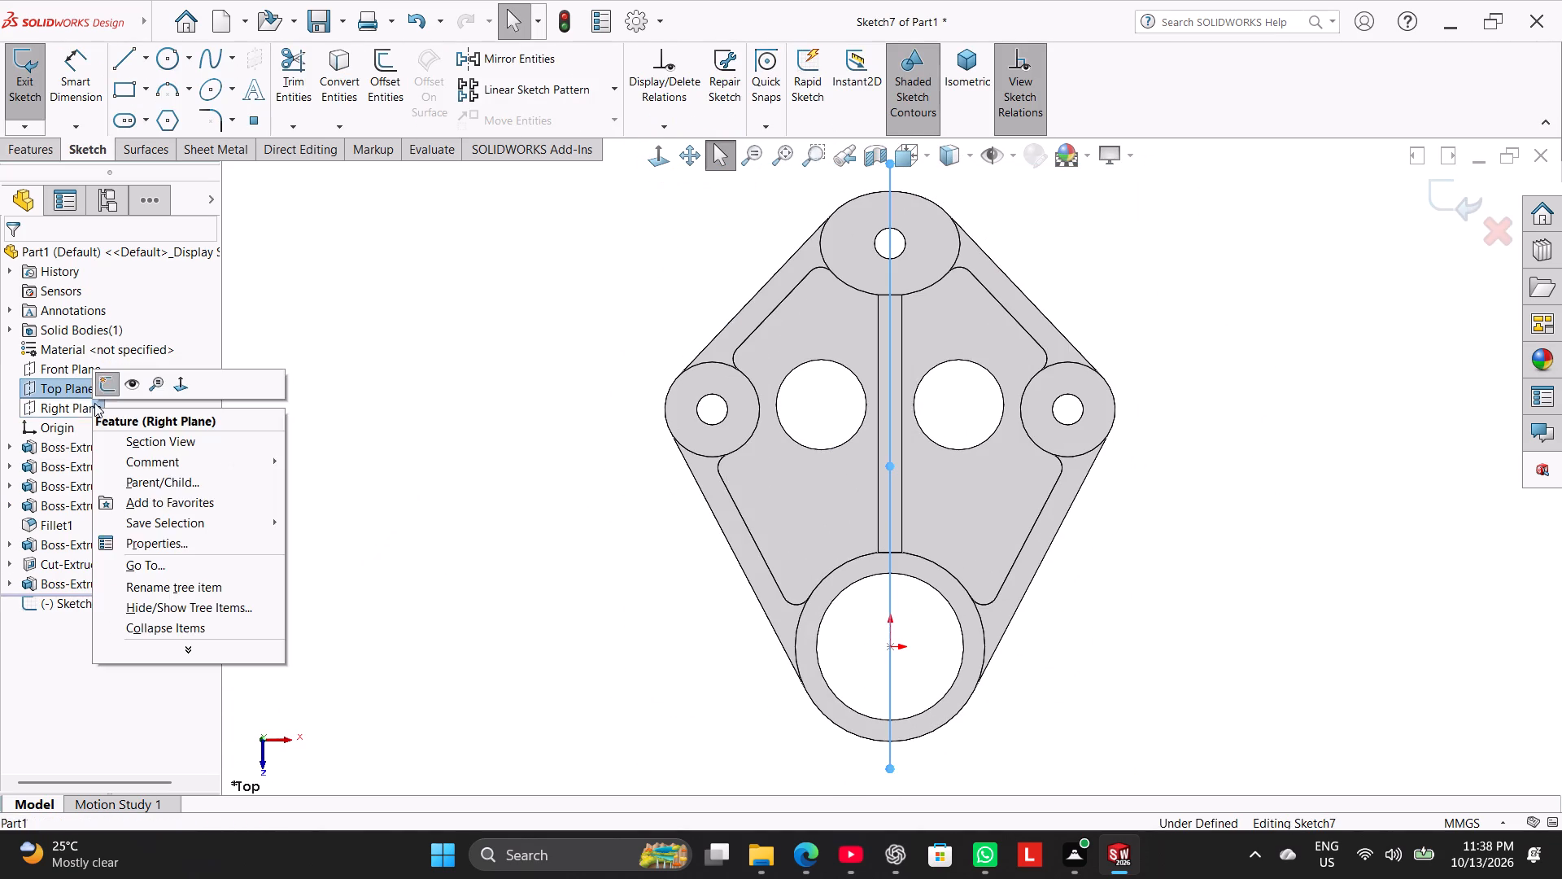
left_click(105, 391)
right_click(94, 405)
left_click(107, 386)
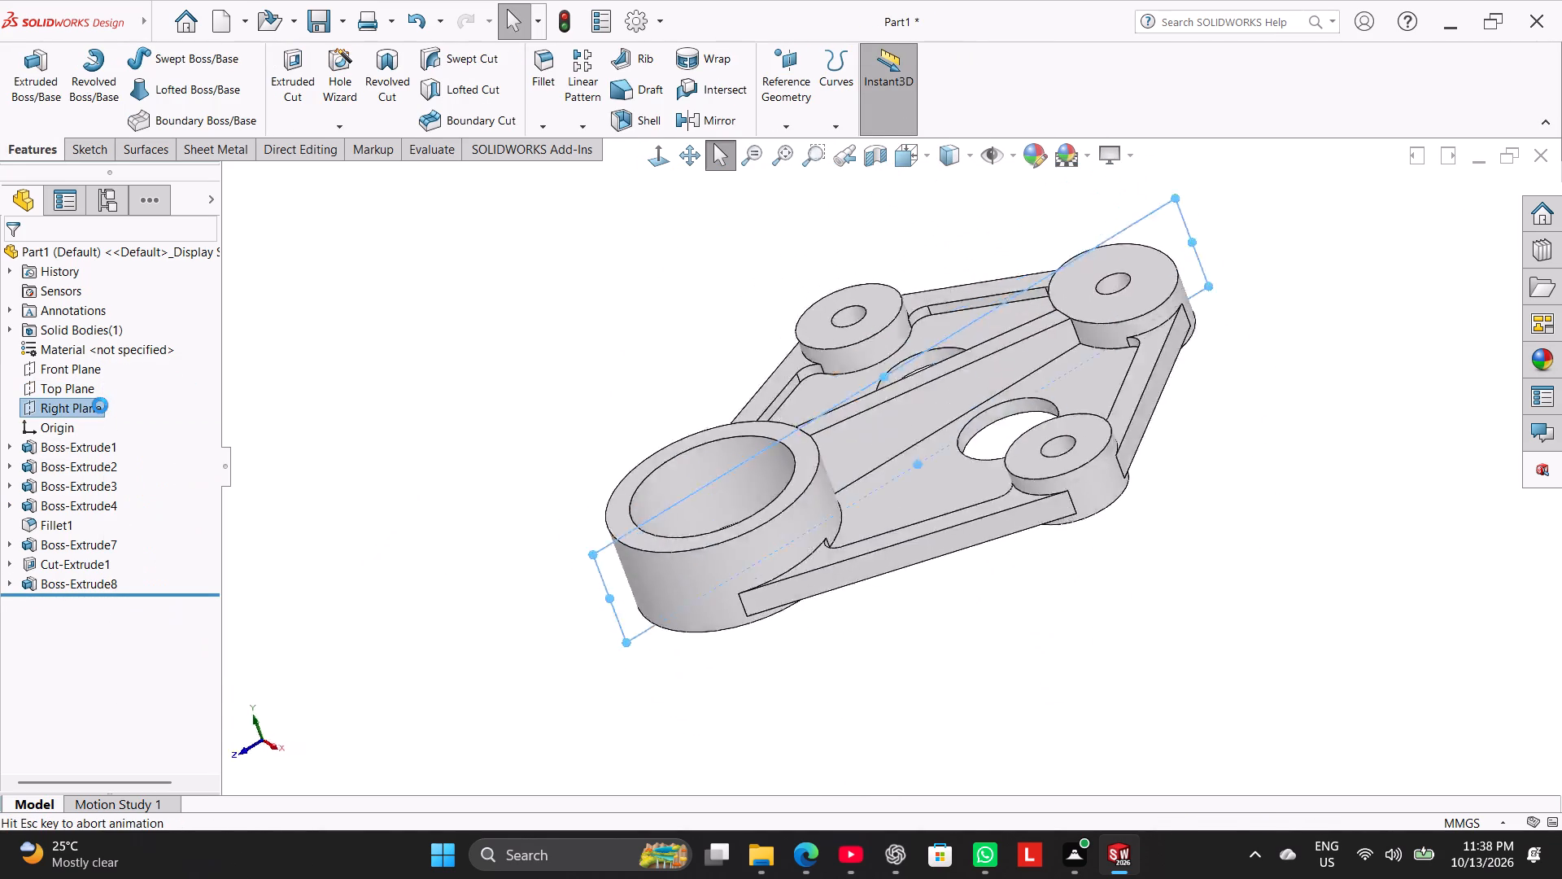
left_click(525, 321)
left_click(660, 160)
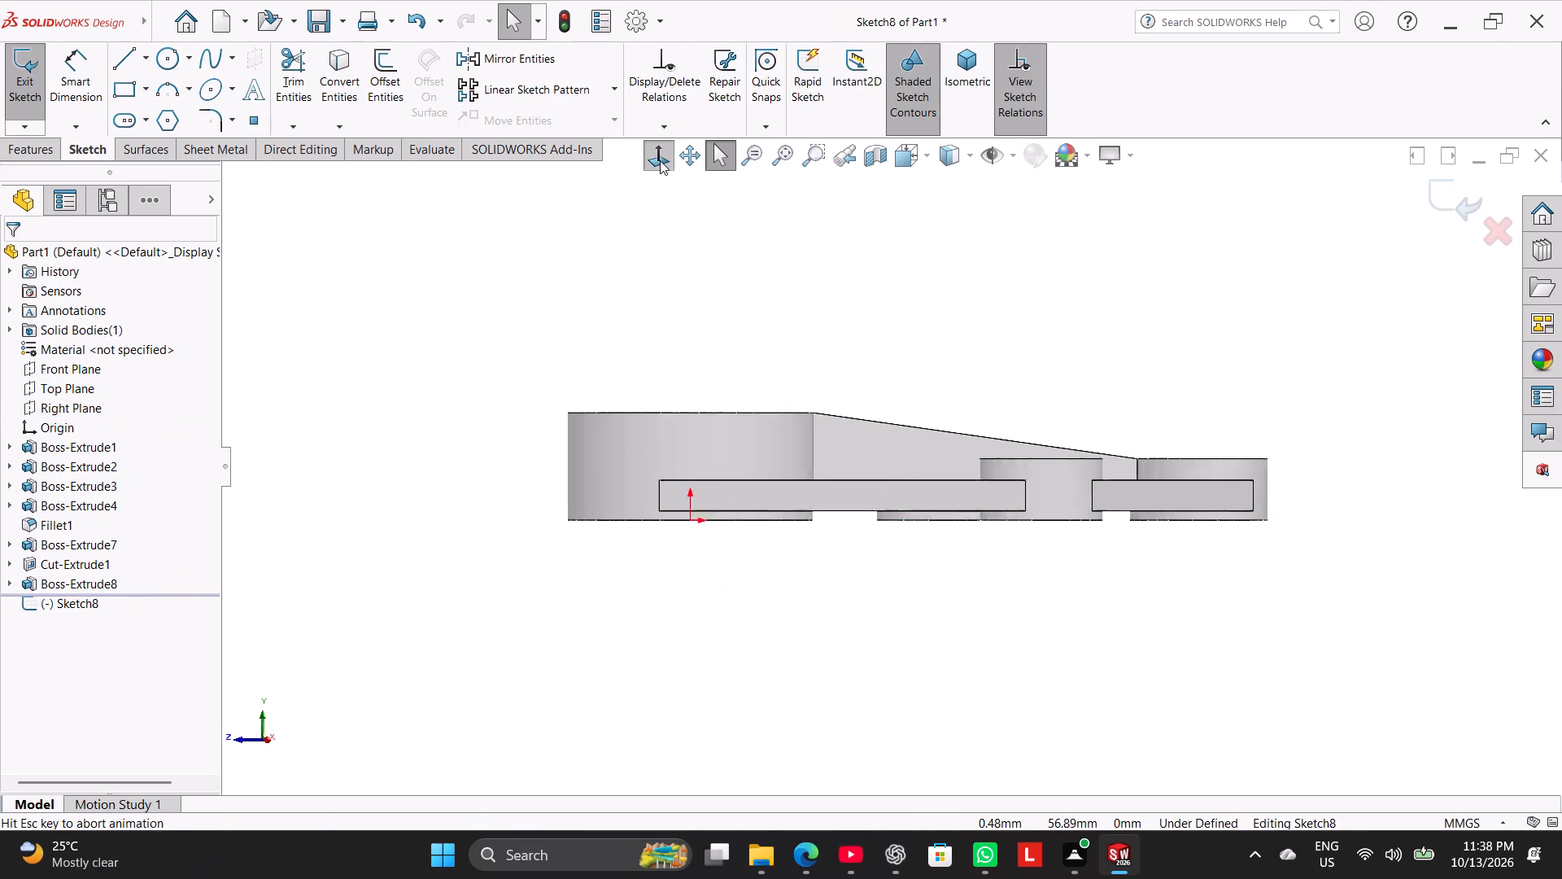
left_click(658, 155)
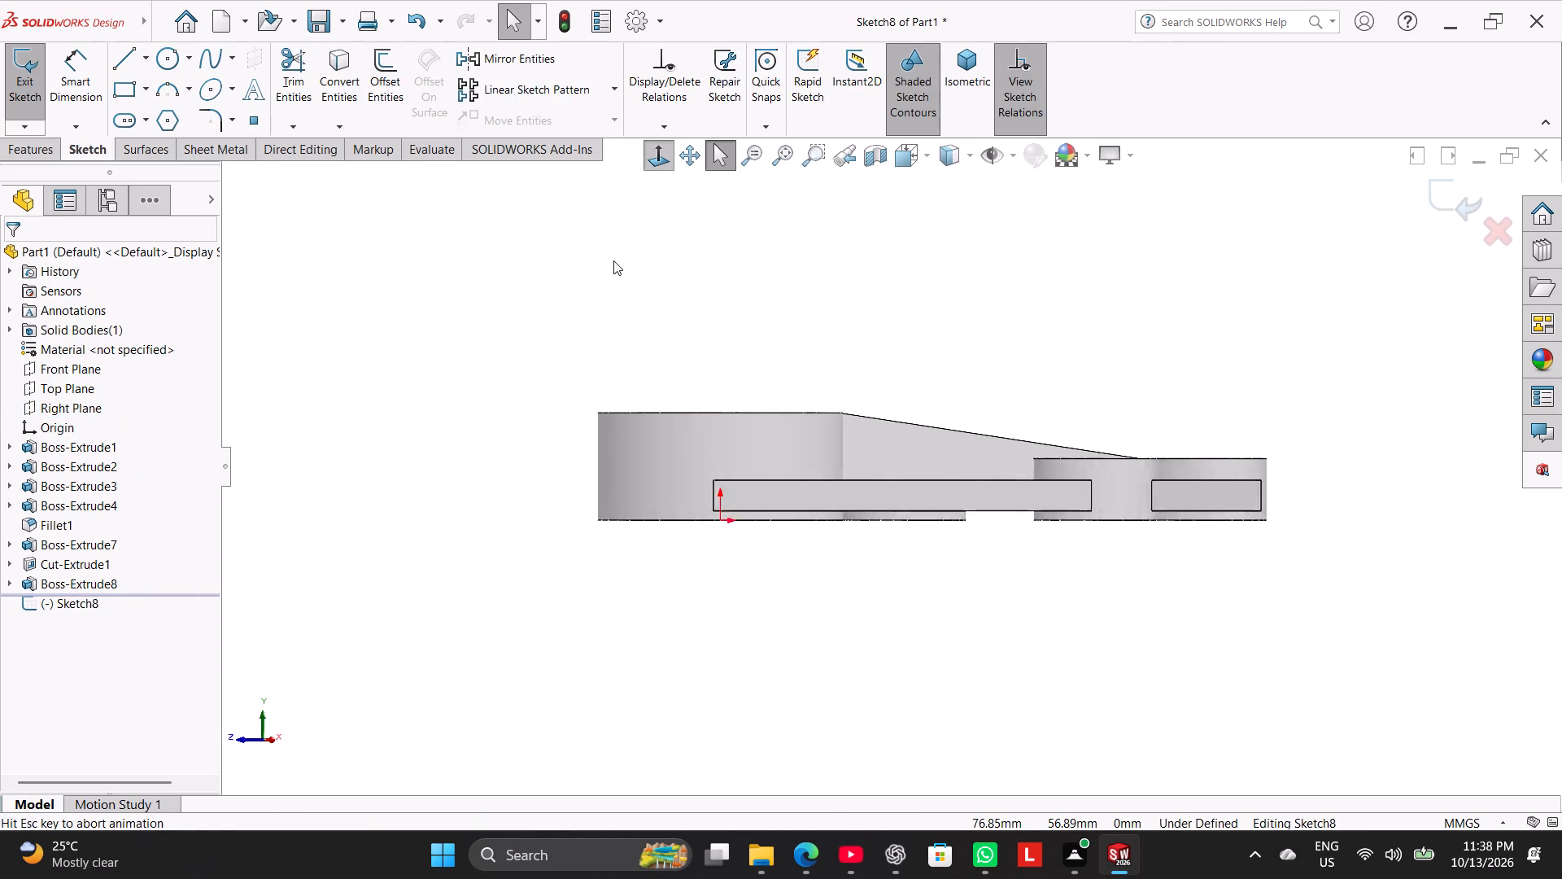
Examine the underside of the plate and the rim edges in several orientations, and leave the empty Right Plane sketch.
middle_click_drag(392, 625, 426, 383)
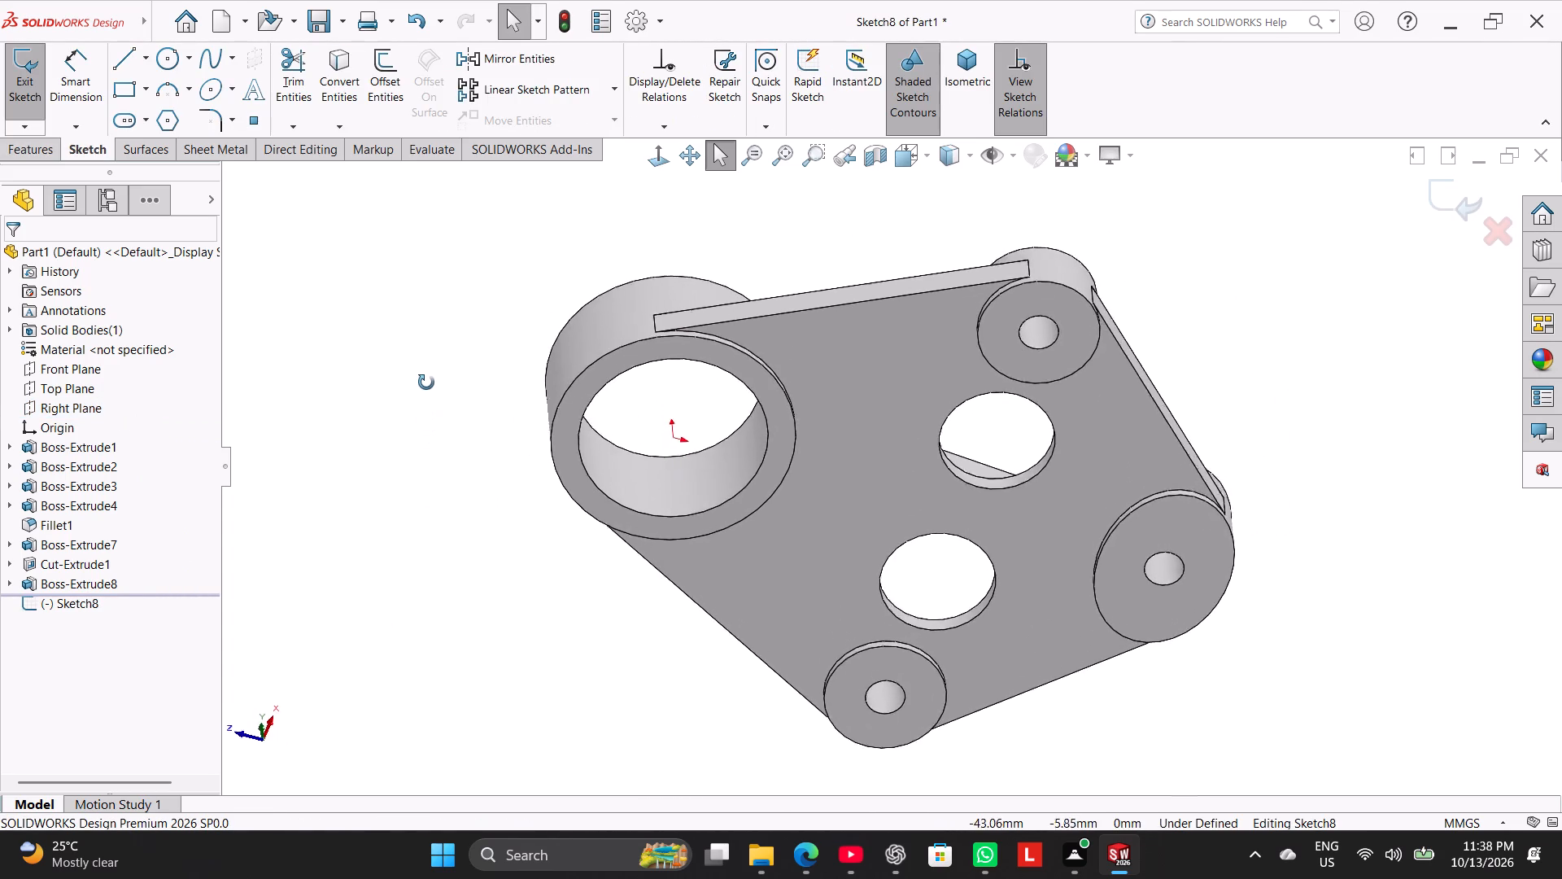
middle_click_drag(426, 383, 430, 327)
middle_click_drag(453, 467, 421, 279)
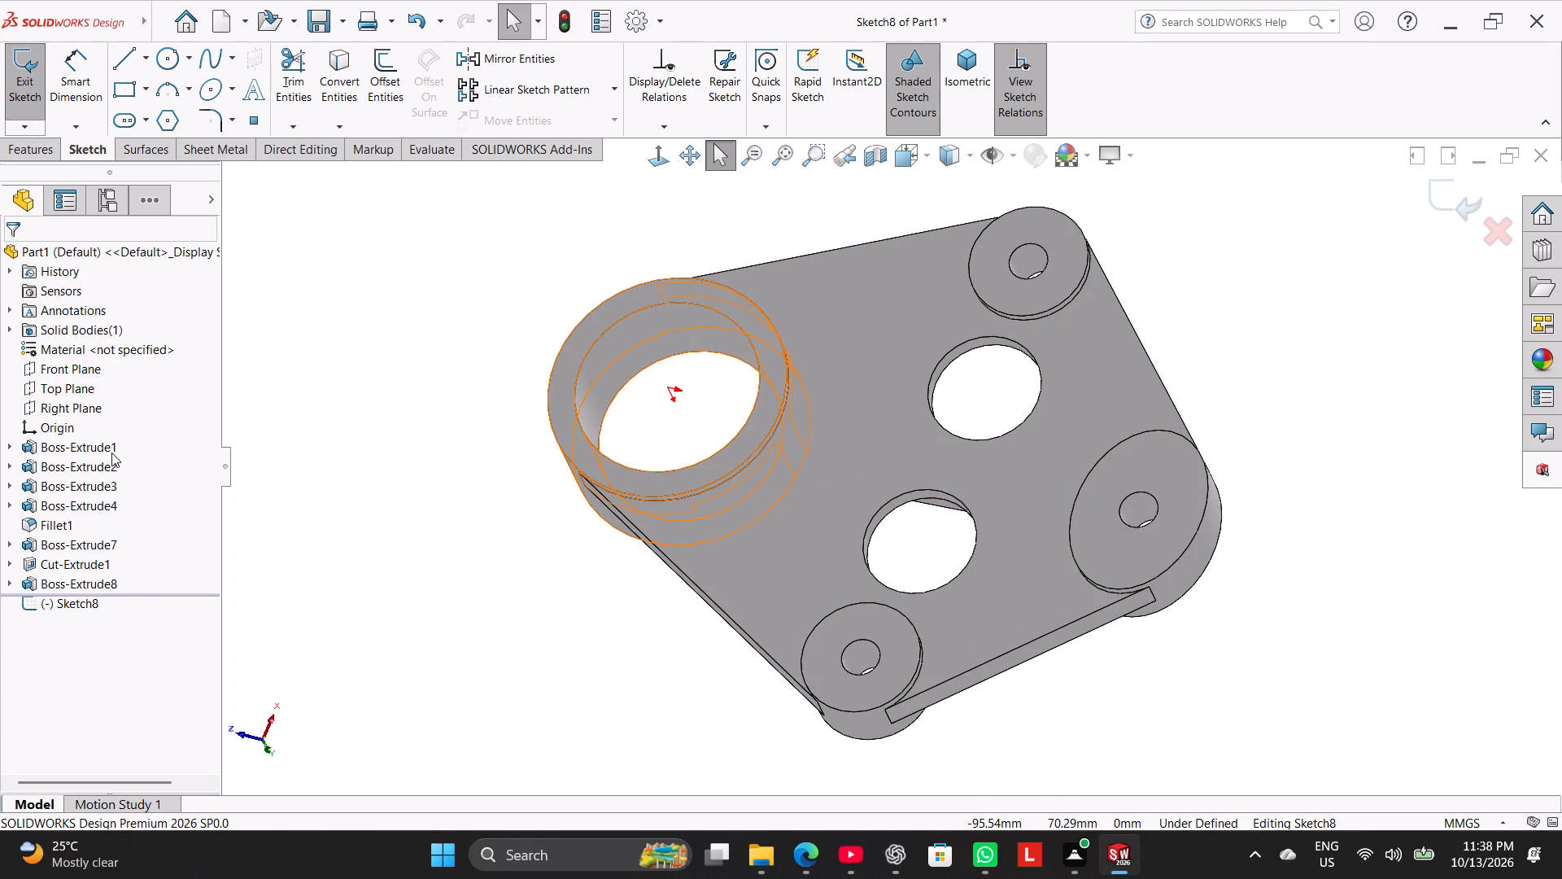
key("ctrl+3")
key("ctrl+4")
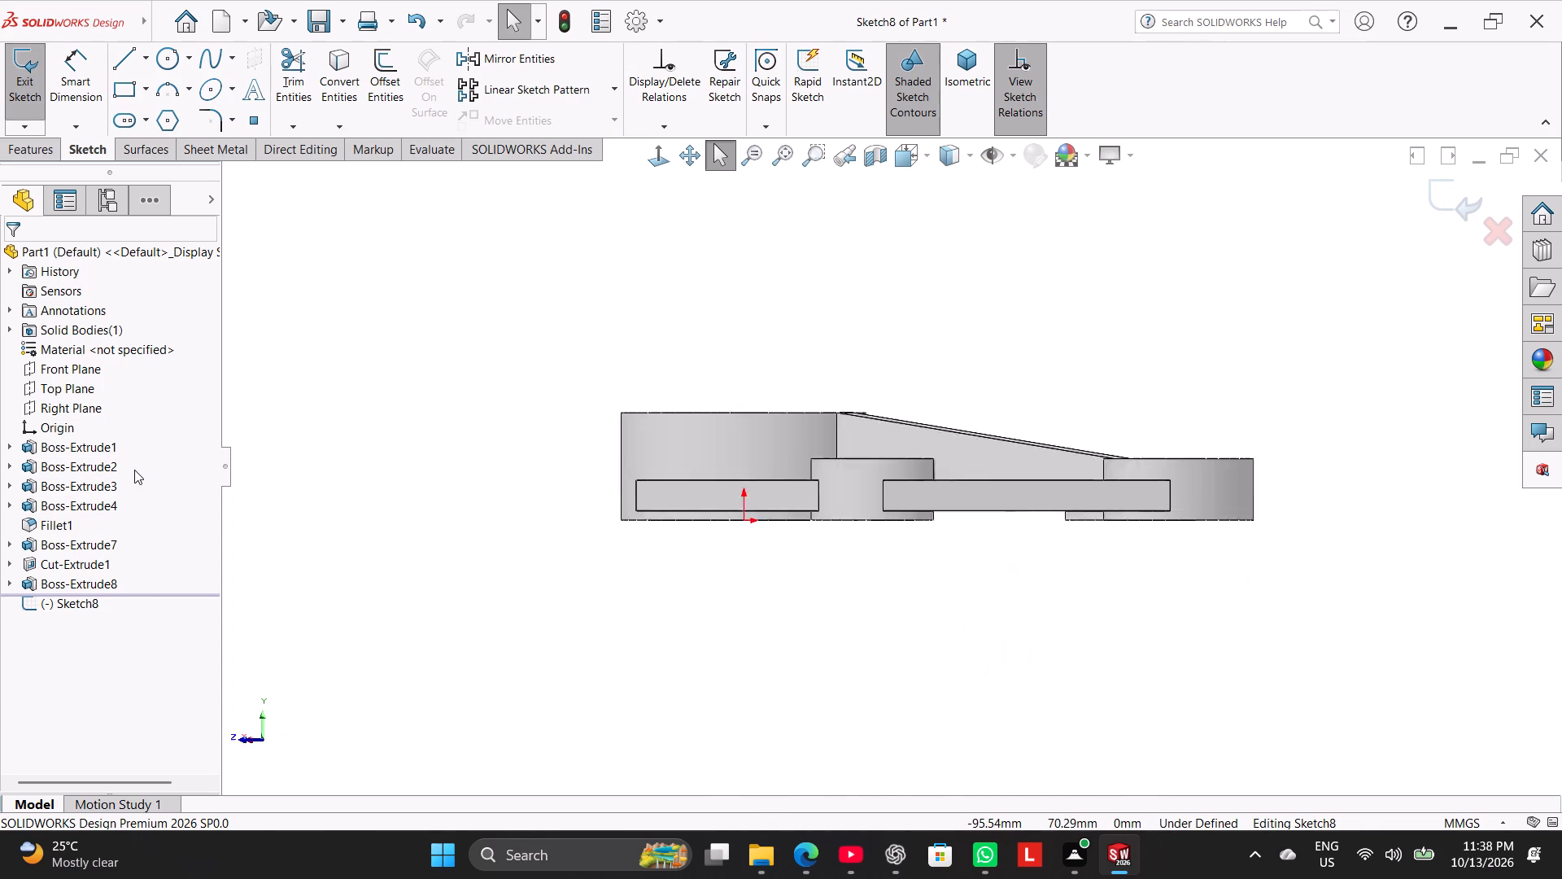
key("ctrl+5")
key("ctrl+6")
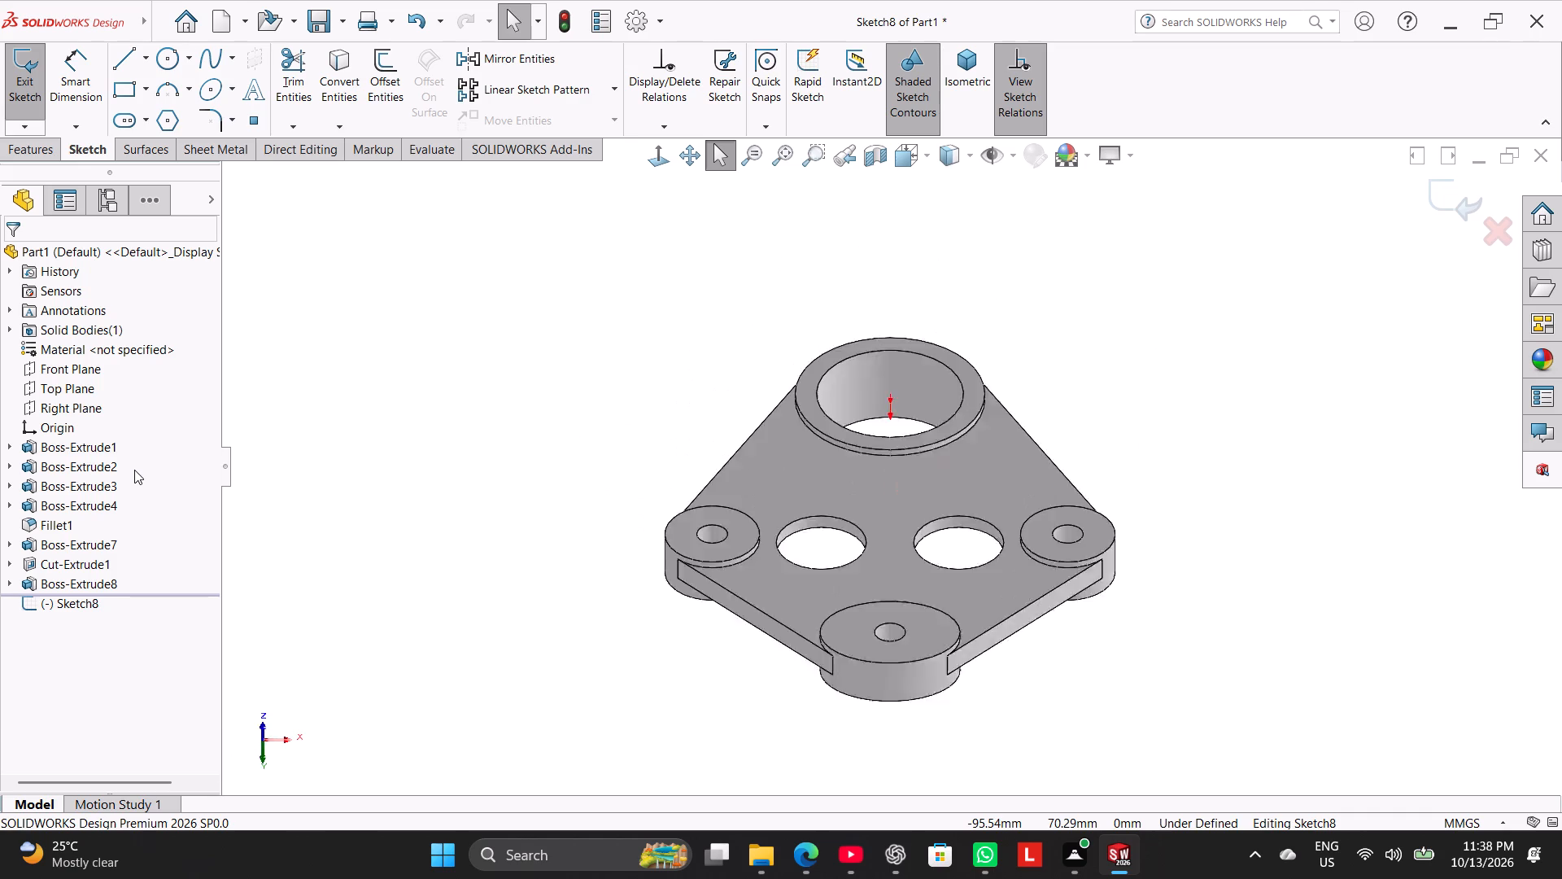
left_click(260, 308)
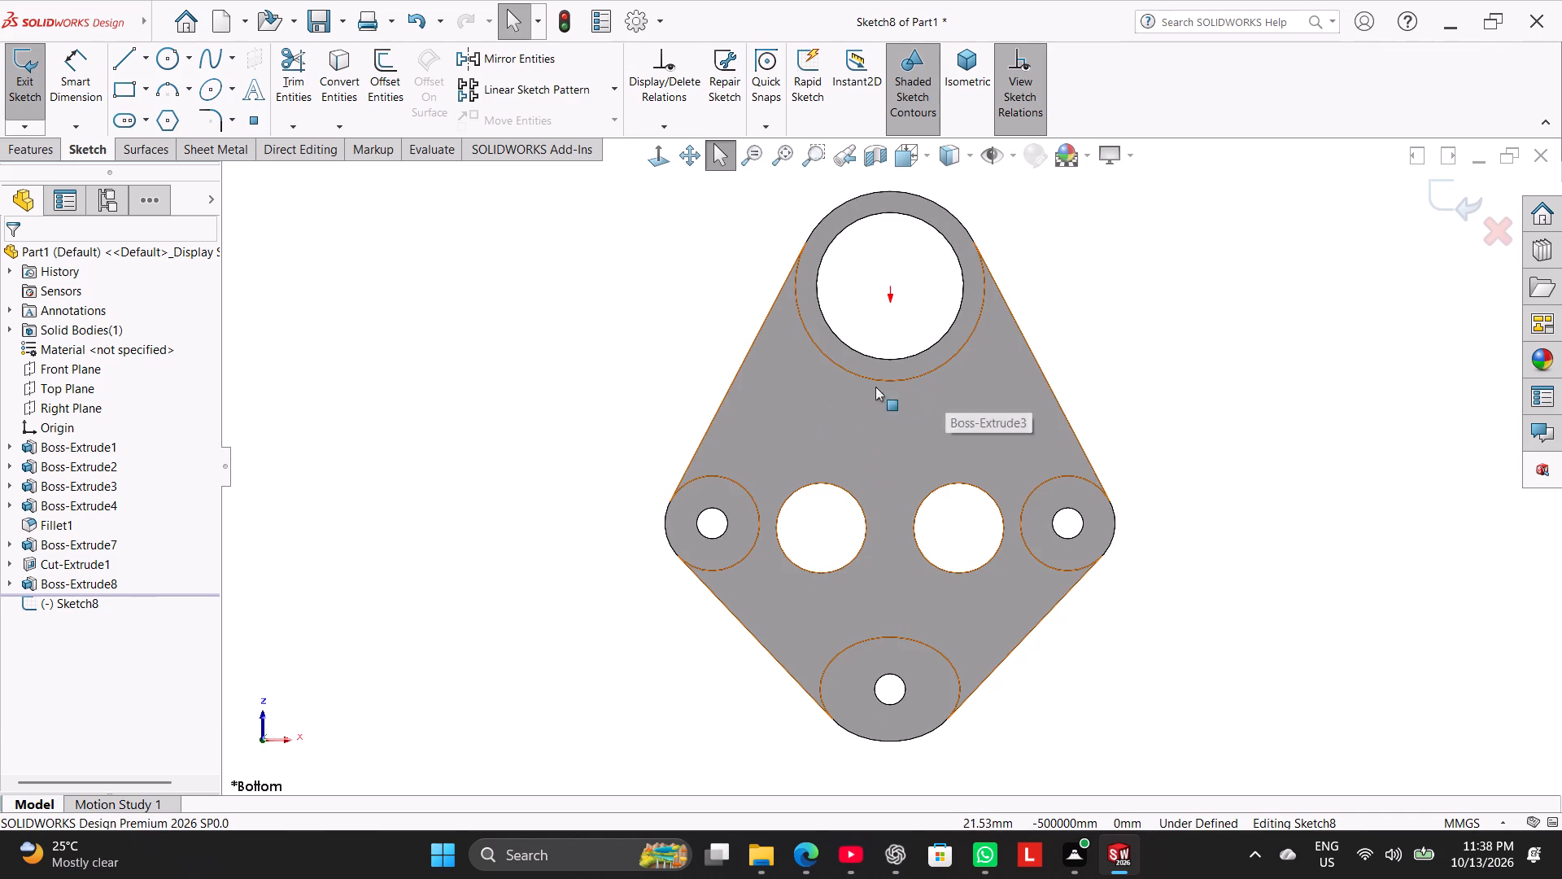
middle_click_drag(658, 453, 709, 329)
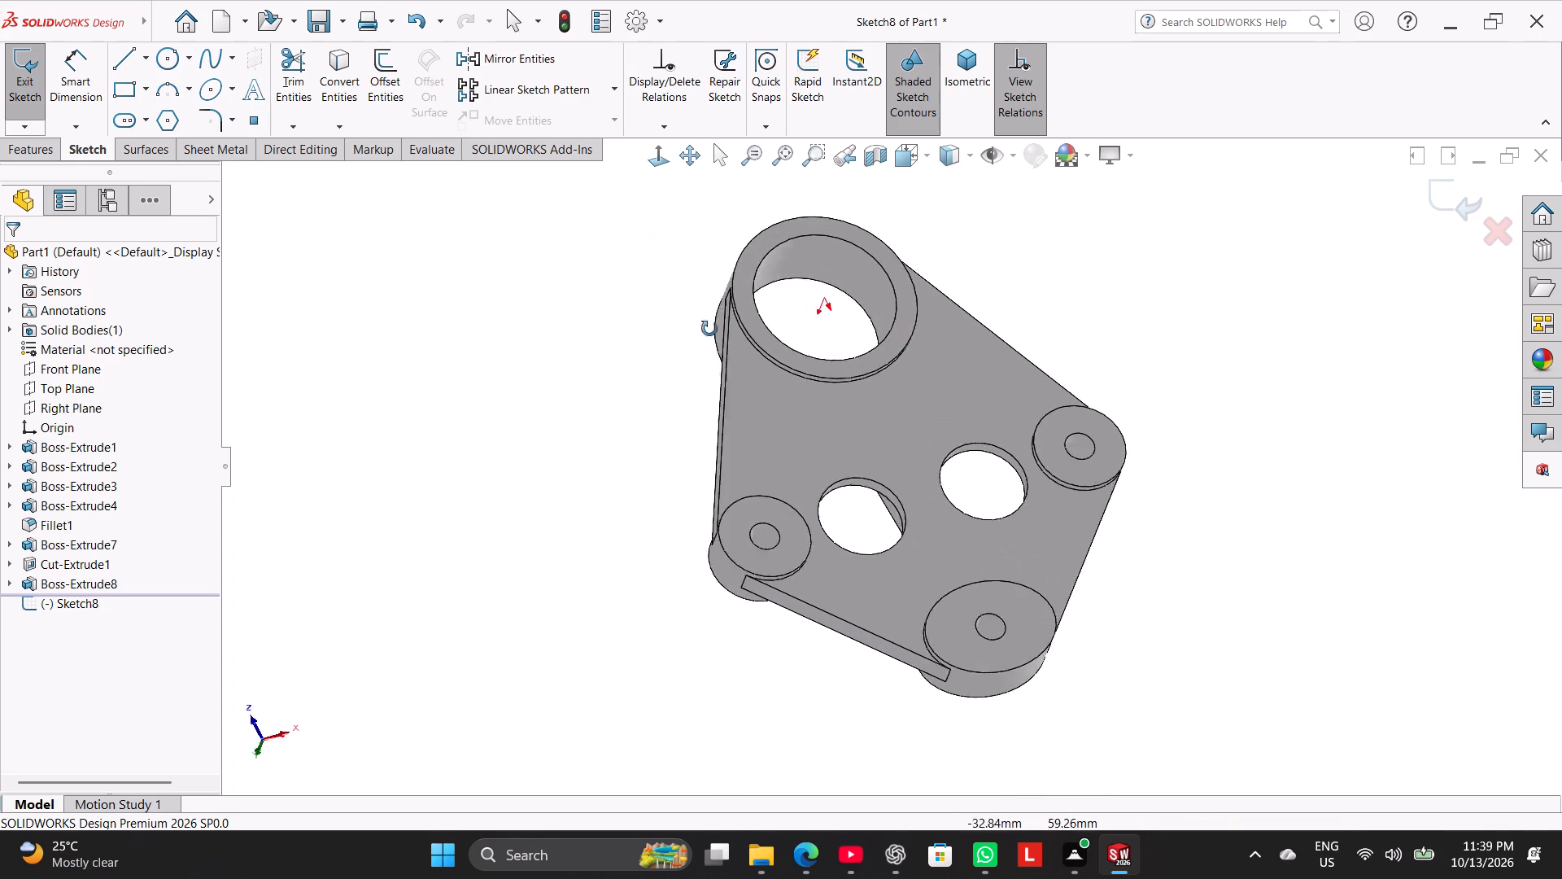
middle_click_drag(709, 329, 709, 370)
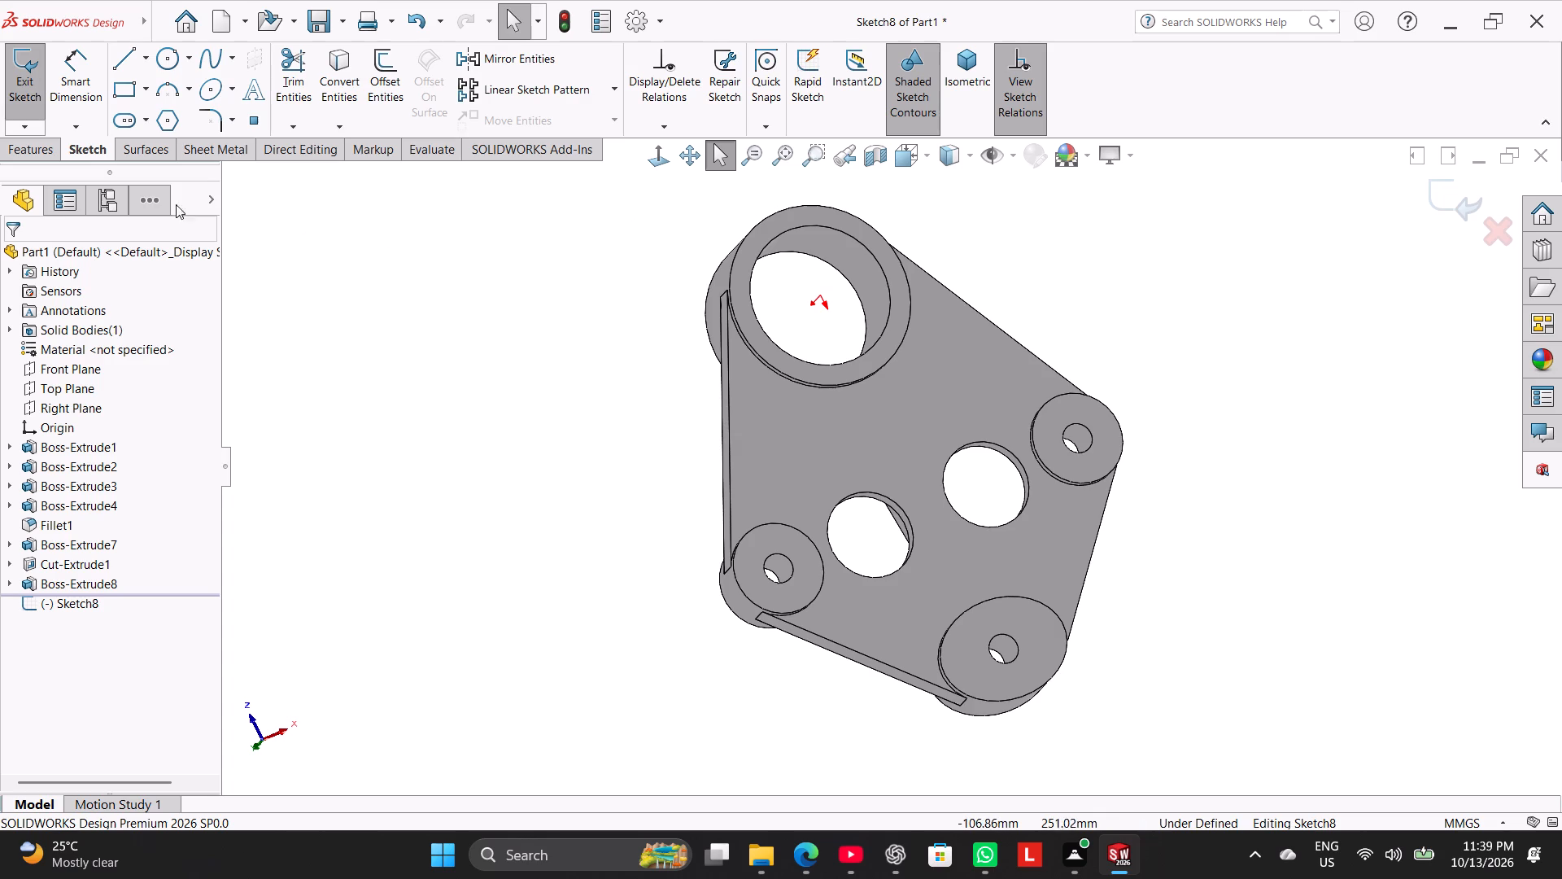
left_click(41, 102)
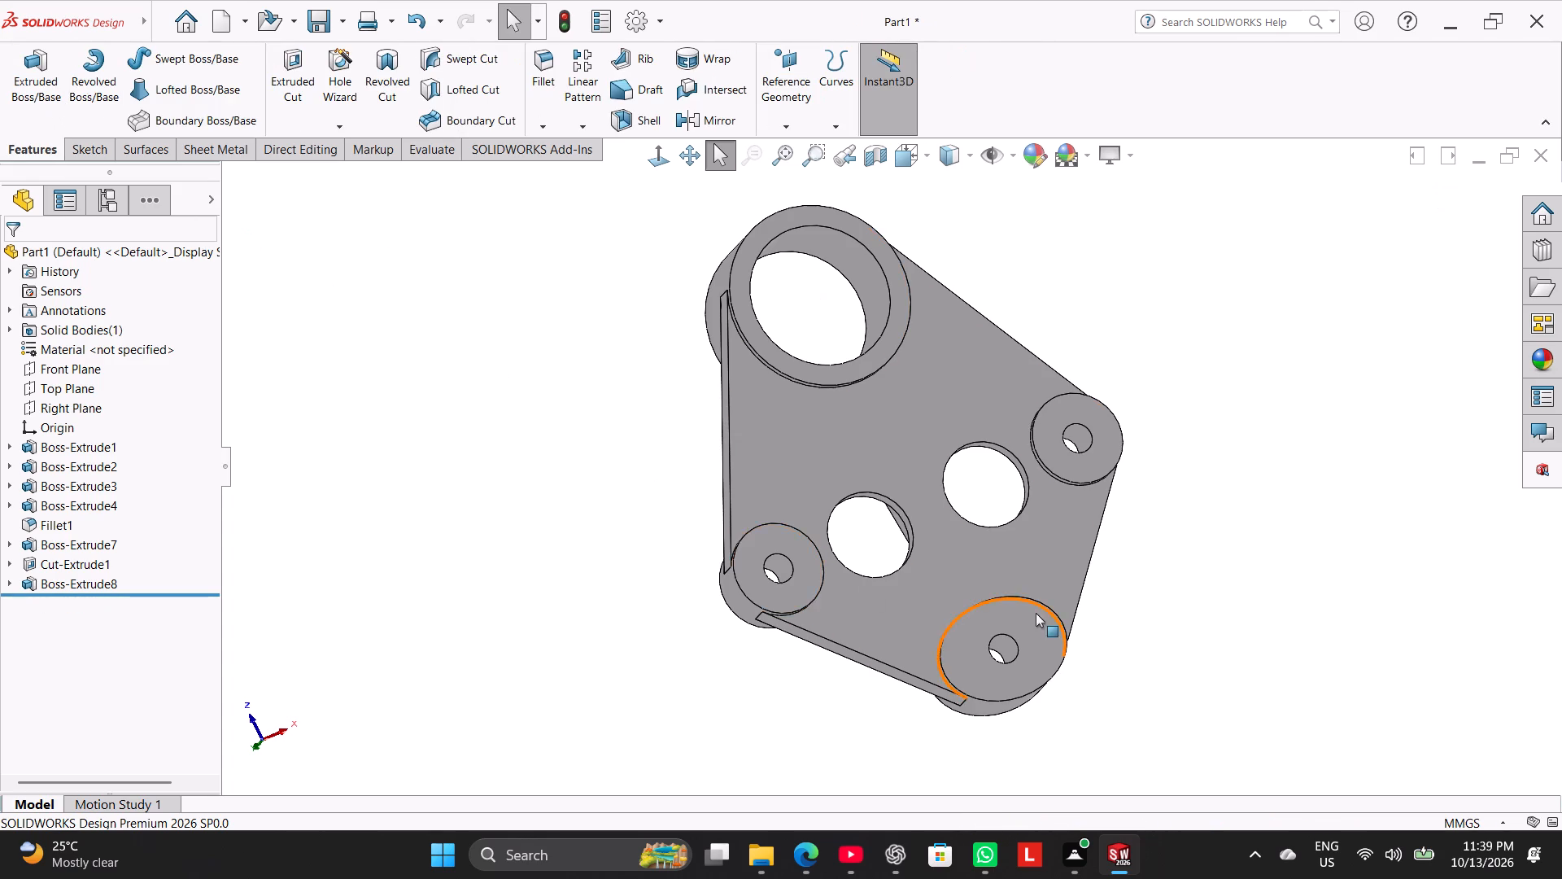
Start a sketch on the Right Plane and draw a 54 mm horizontal line along the base, from the large boss's lower corner to the far boss.
middle_click_drag(1036, 613, 1094, 417)
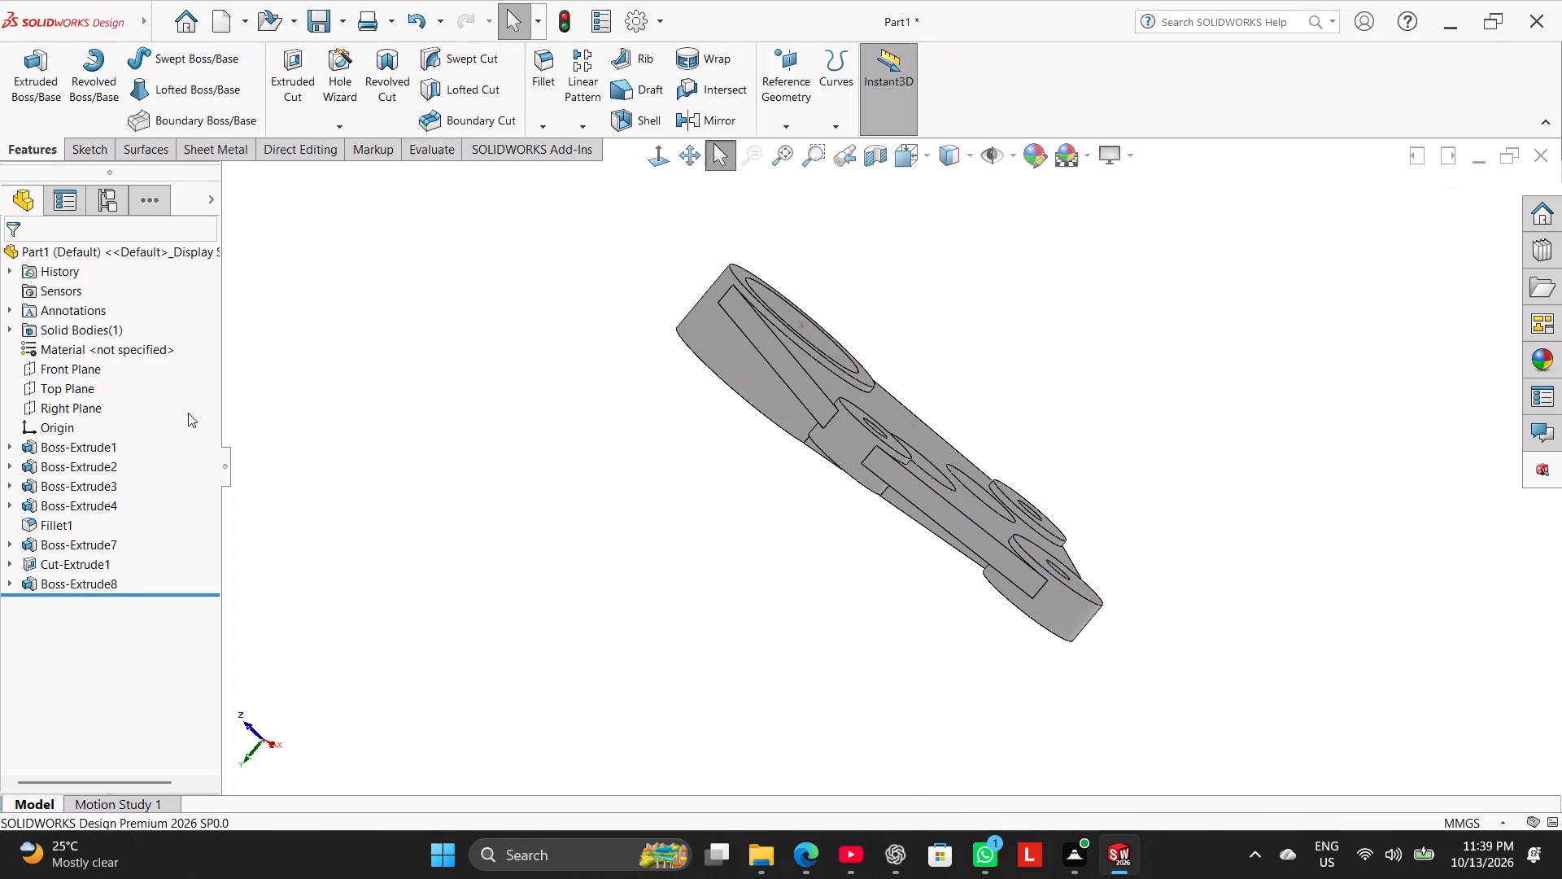
left_click(86, 410)
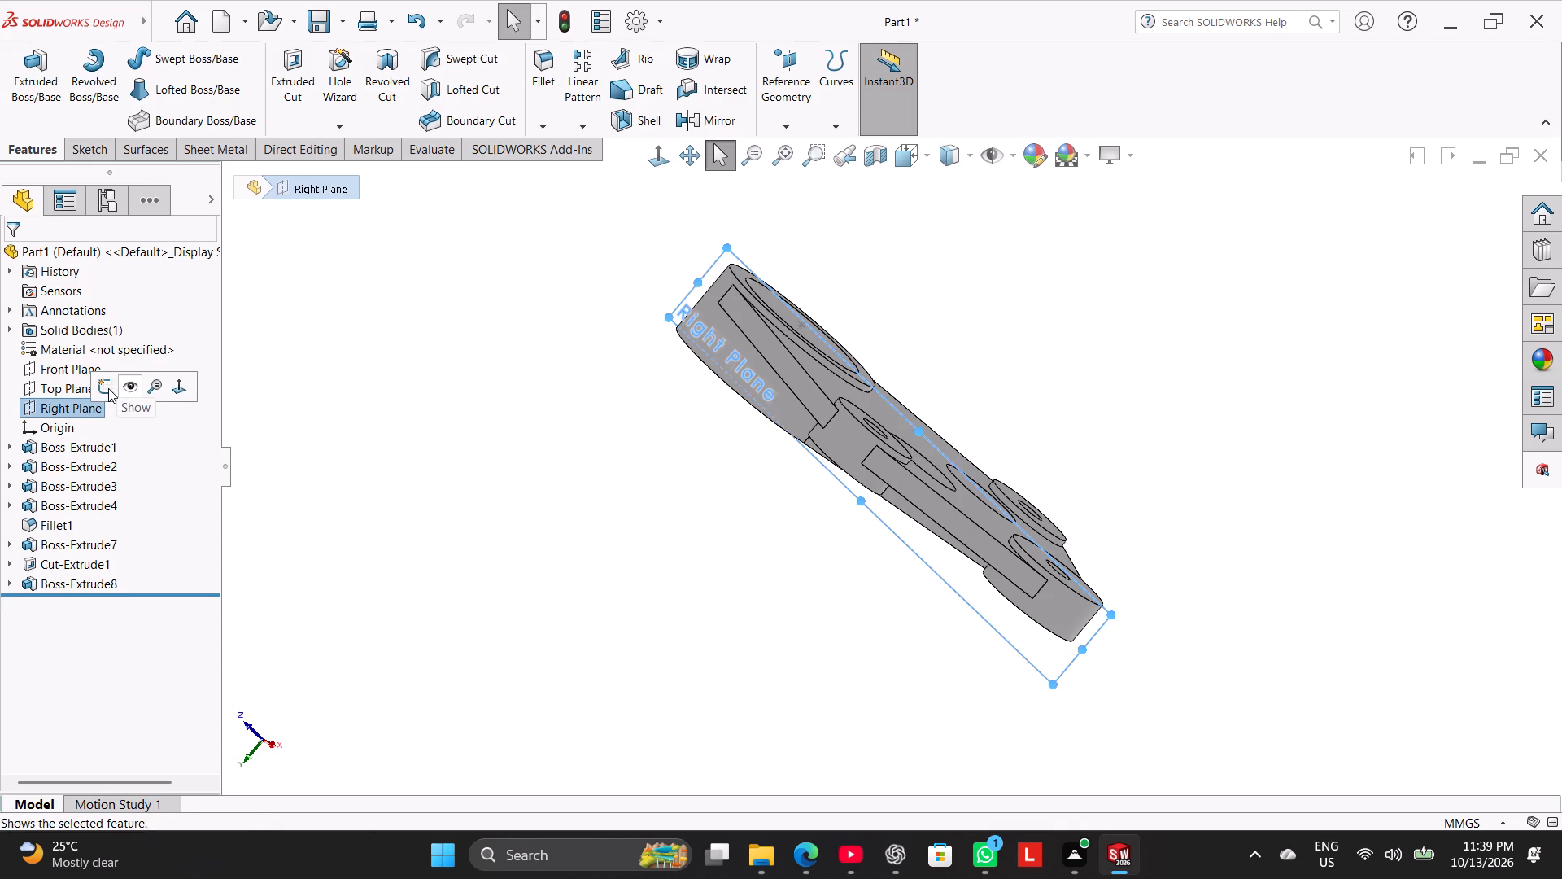
left_click(108, 388)
left_click(388, 456)
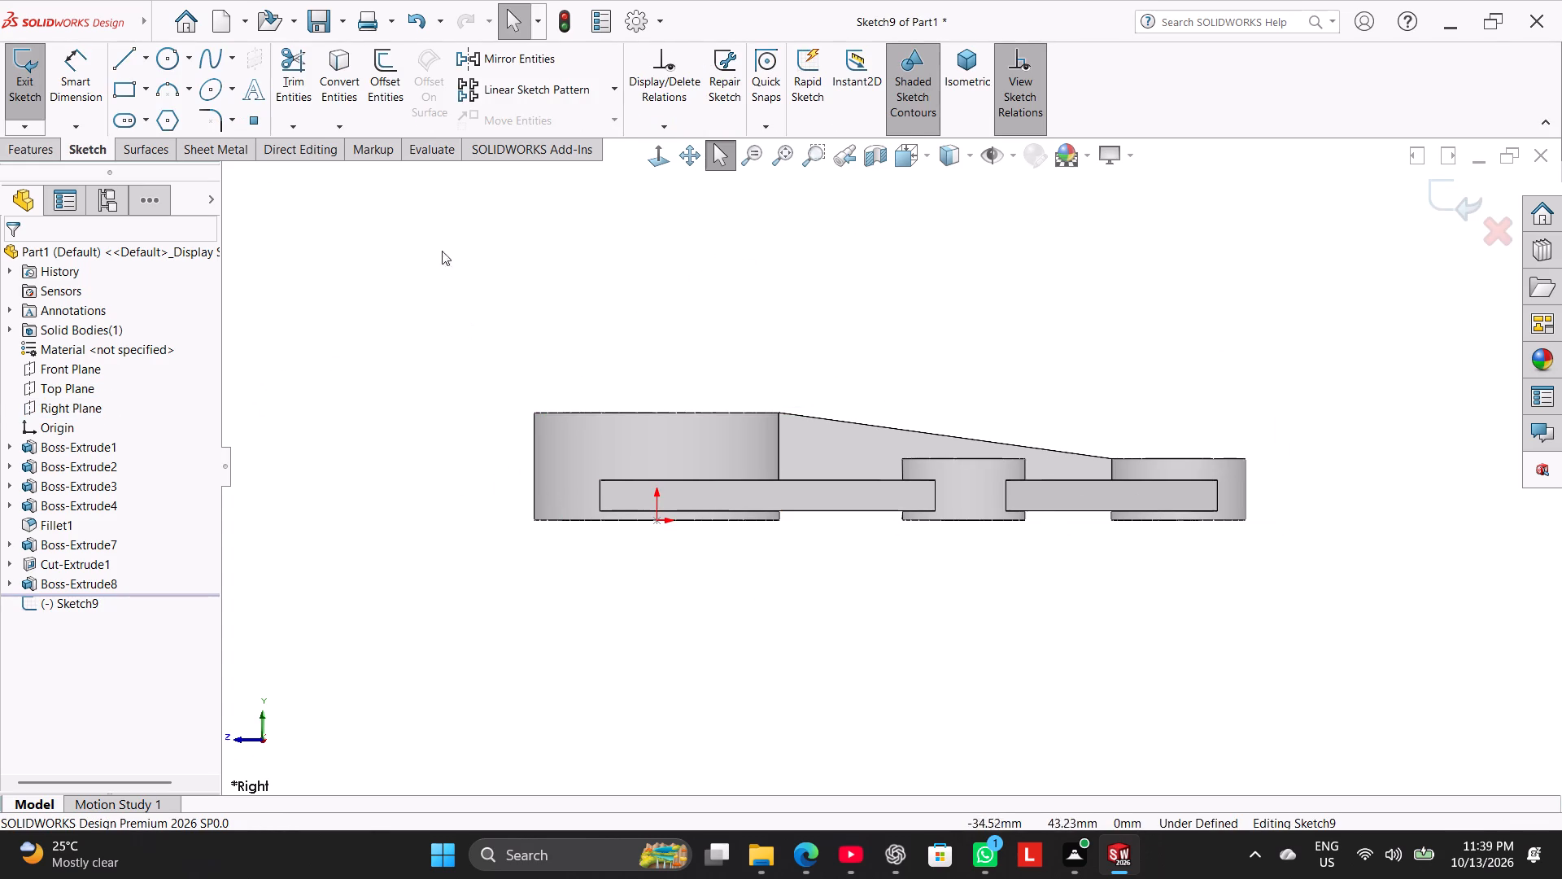
left_click_drag(128, 55, 129, 63)
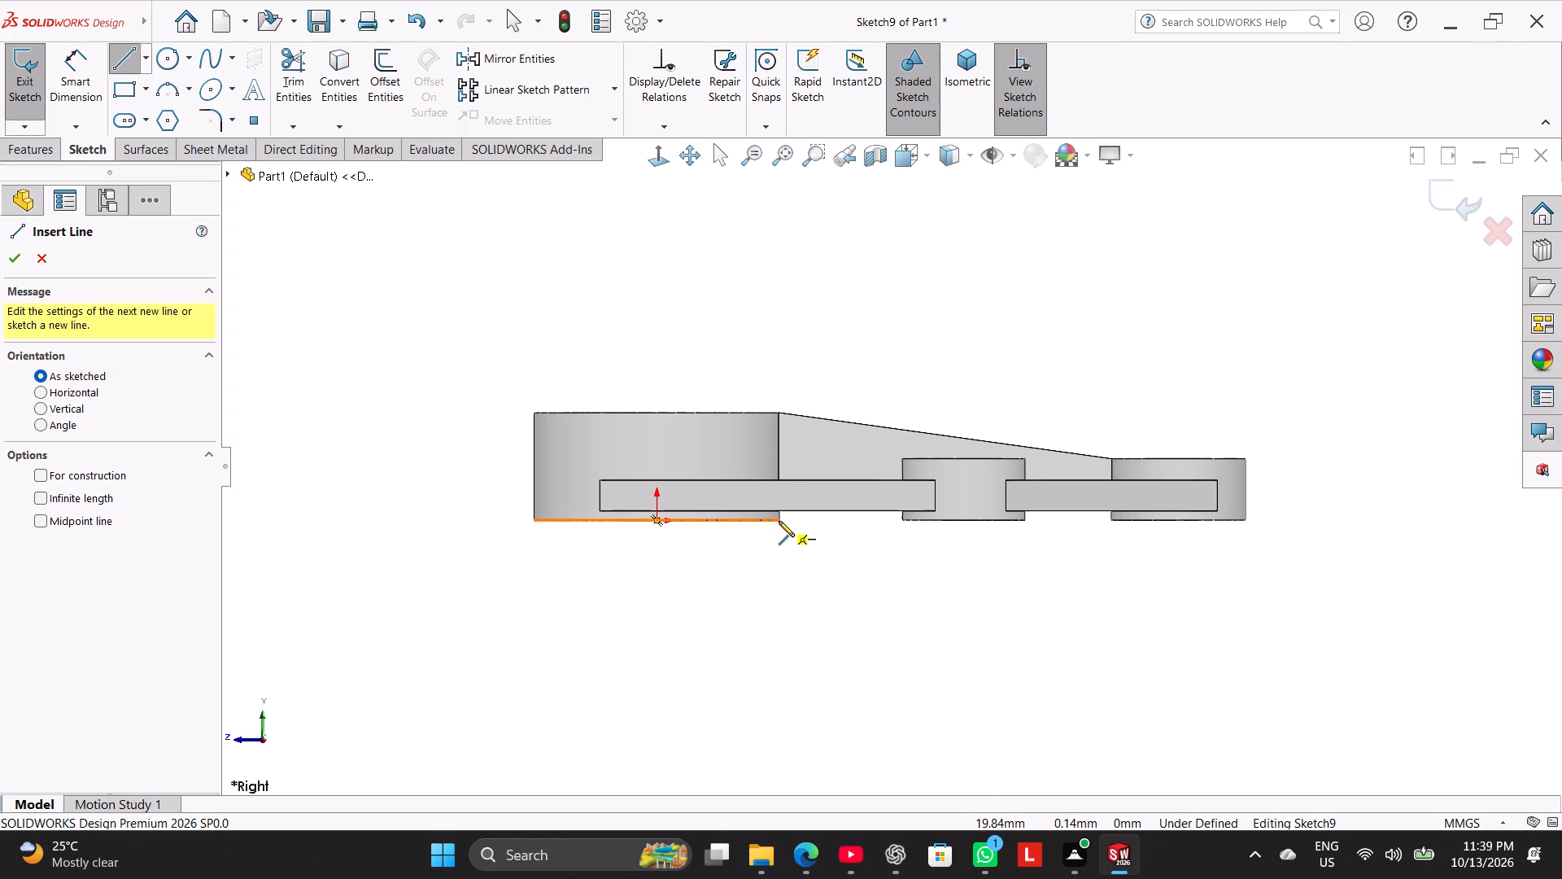
left_click(779, 521)
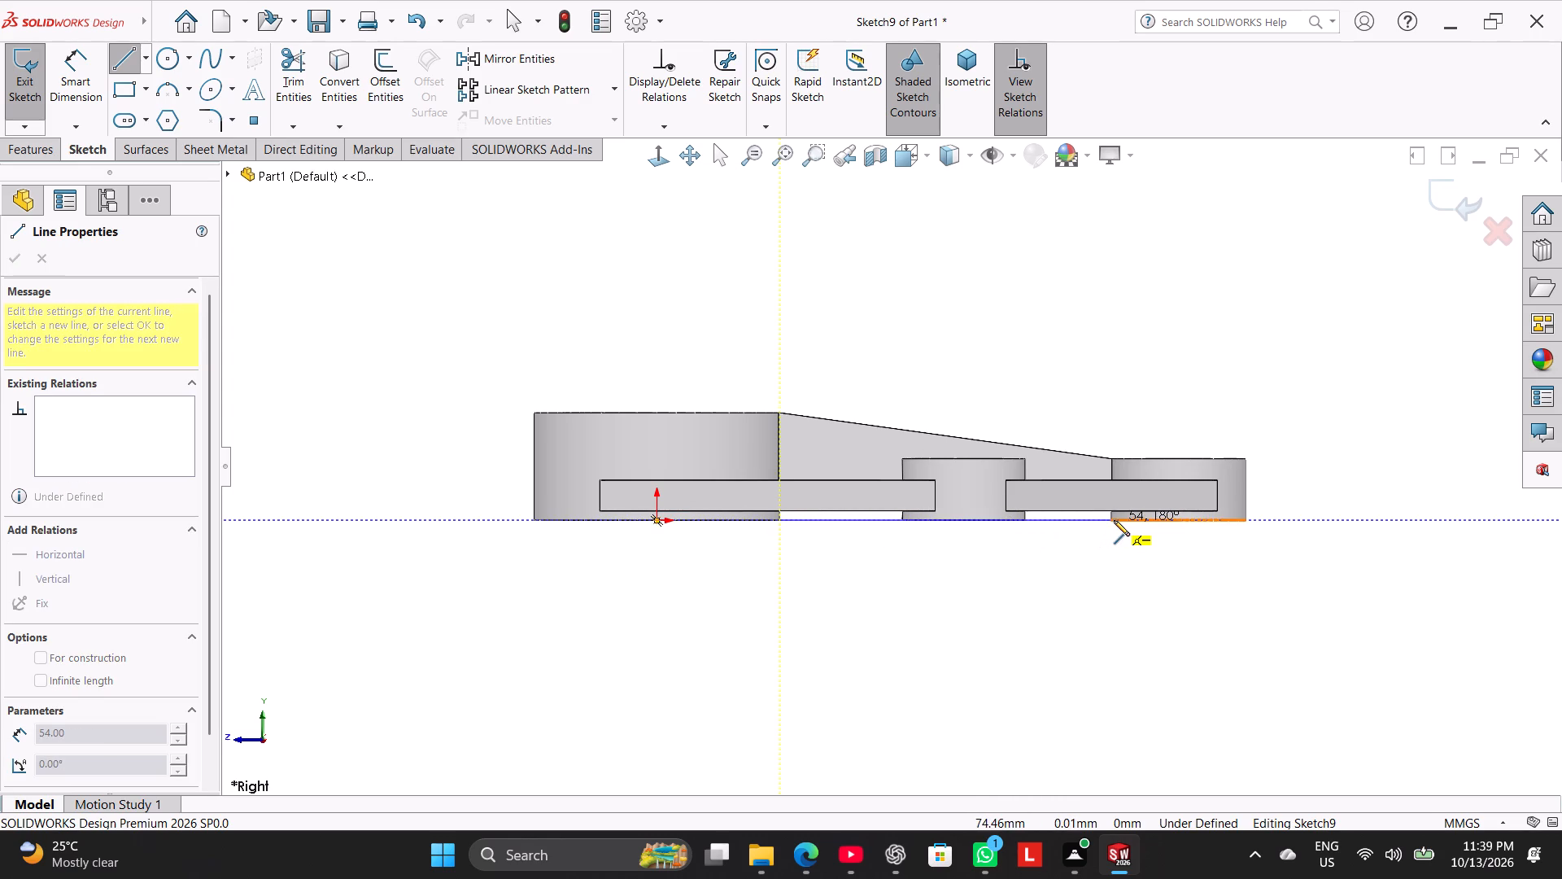
left_click(1114, 520)
right_click(1067, 385)
left_click(1105, 398)
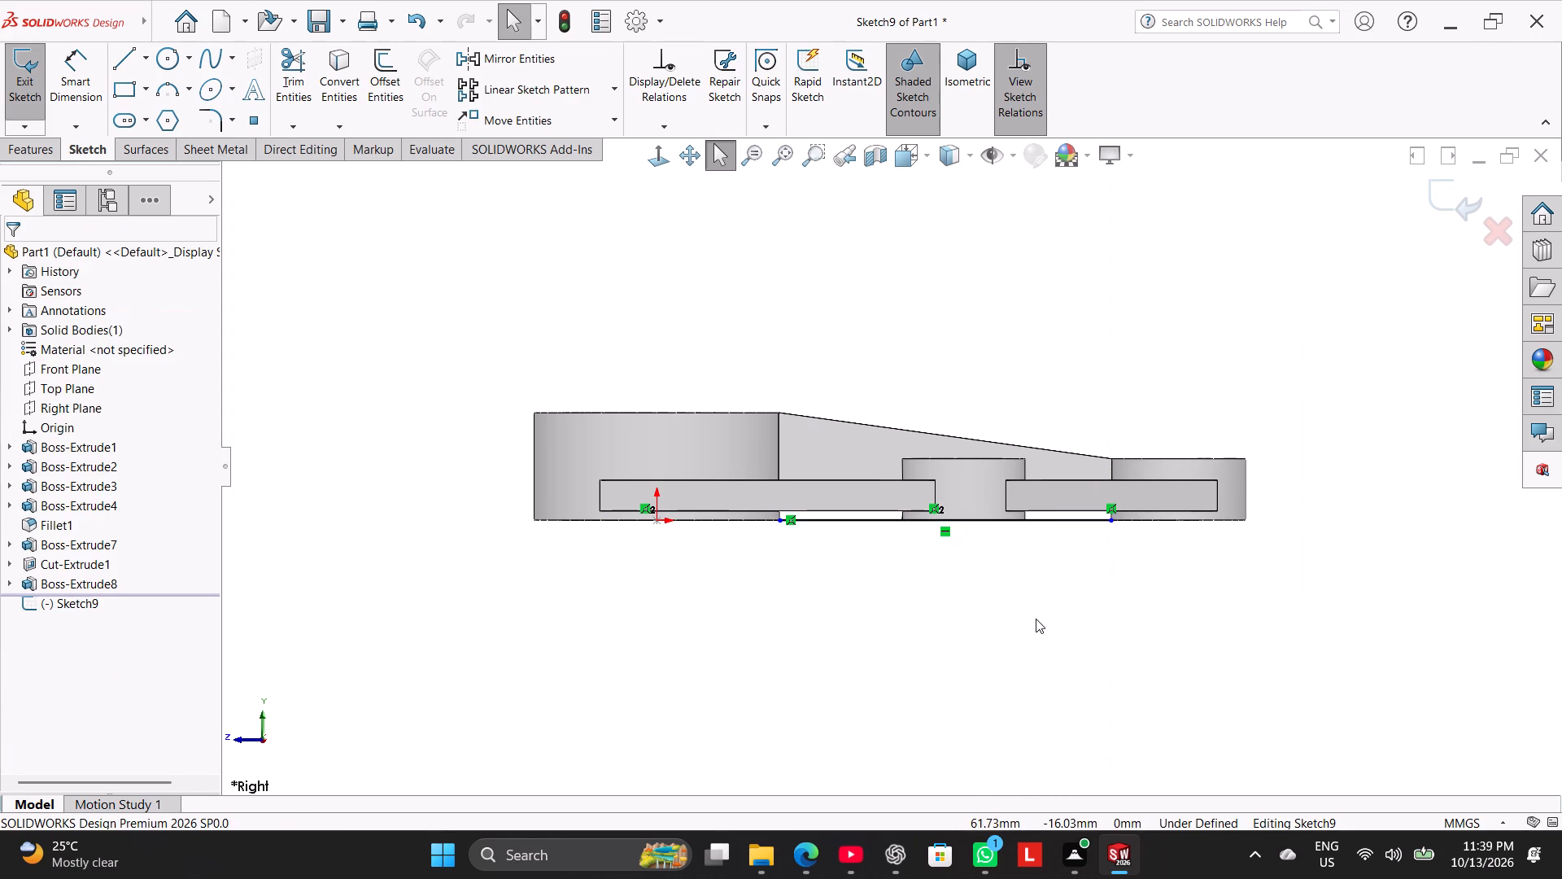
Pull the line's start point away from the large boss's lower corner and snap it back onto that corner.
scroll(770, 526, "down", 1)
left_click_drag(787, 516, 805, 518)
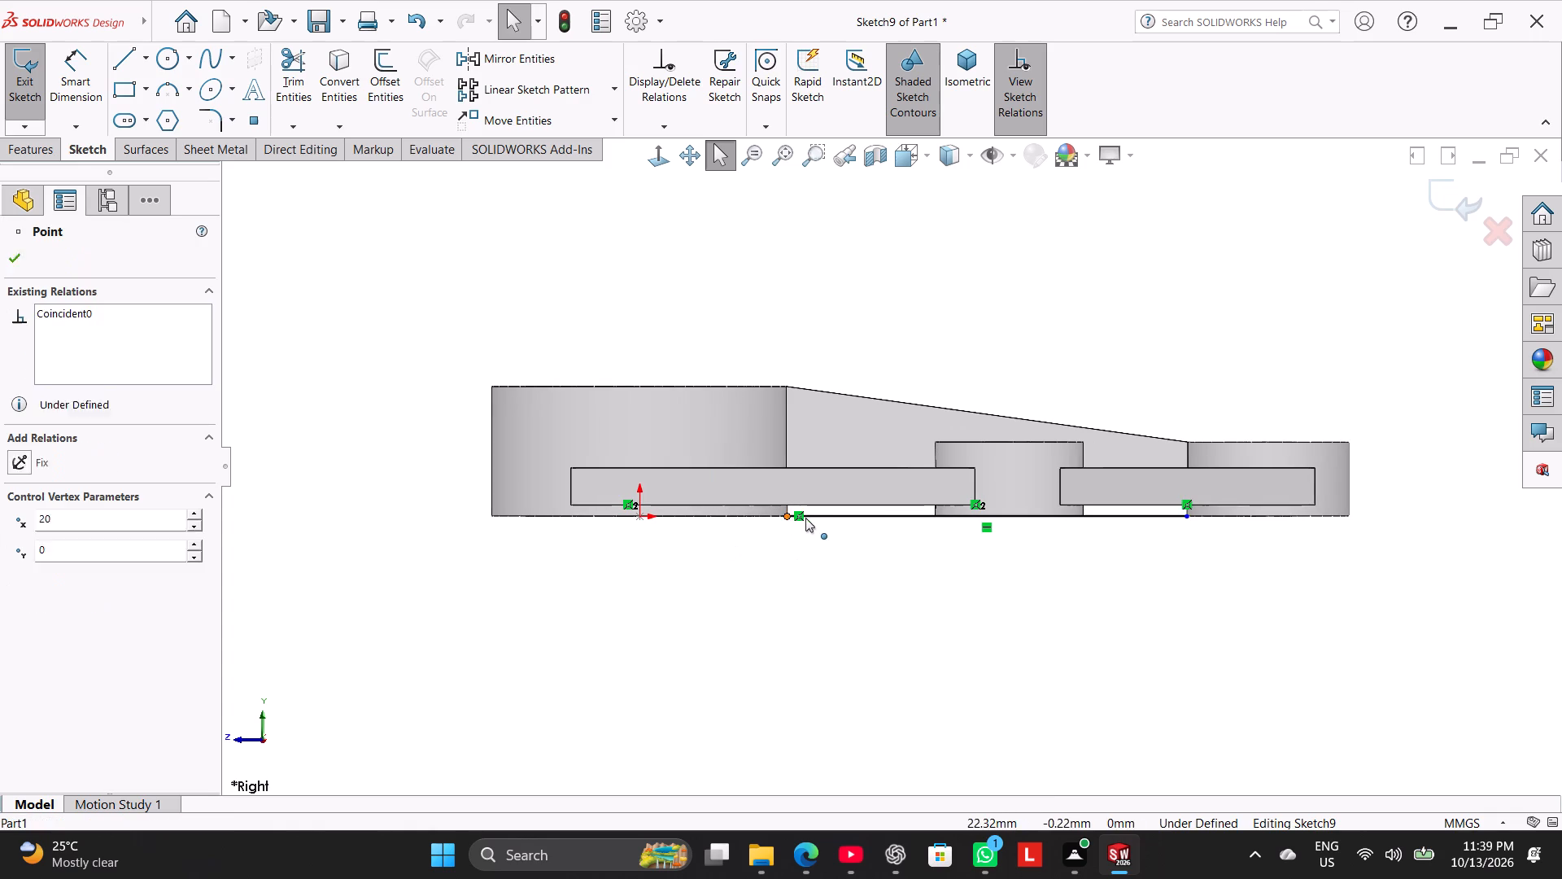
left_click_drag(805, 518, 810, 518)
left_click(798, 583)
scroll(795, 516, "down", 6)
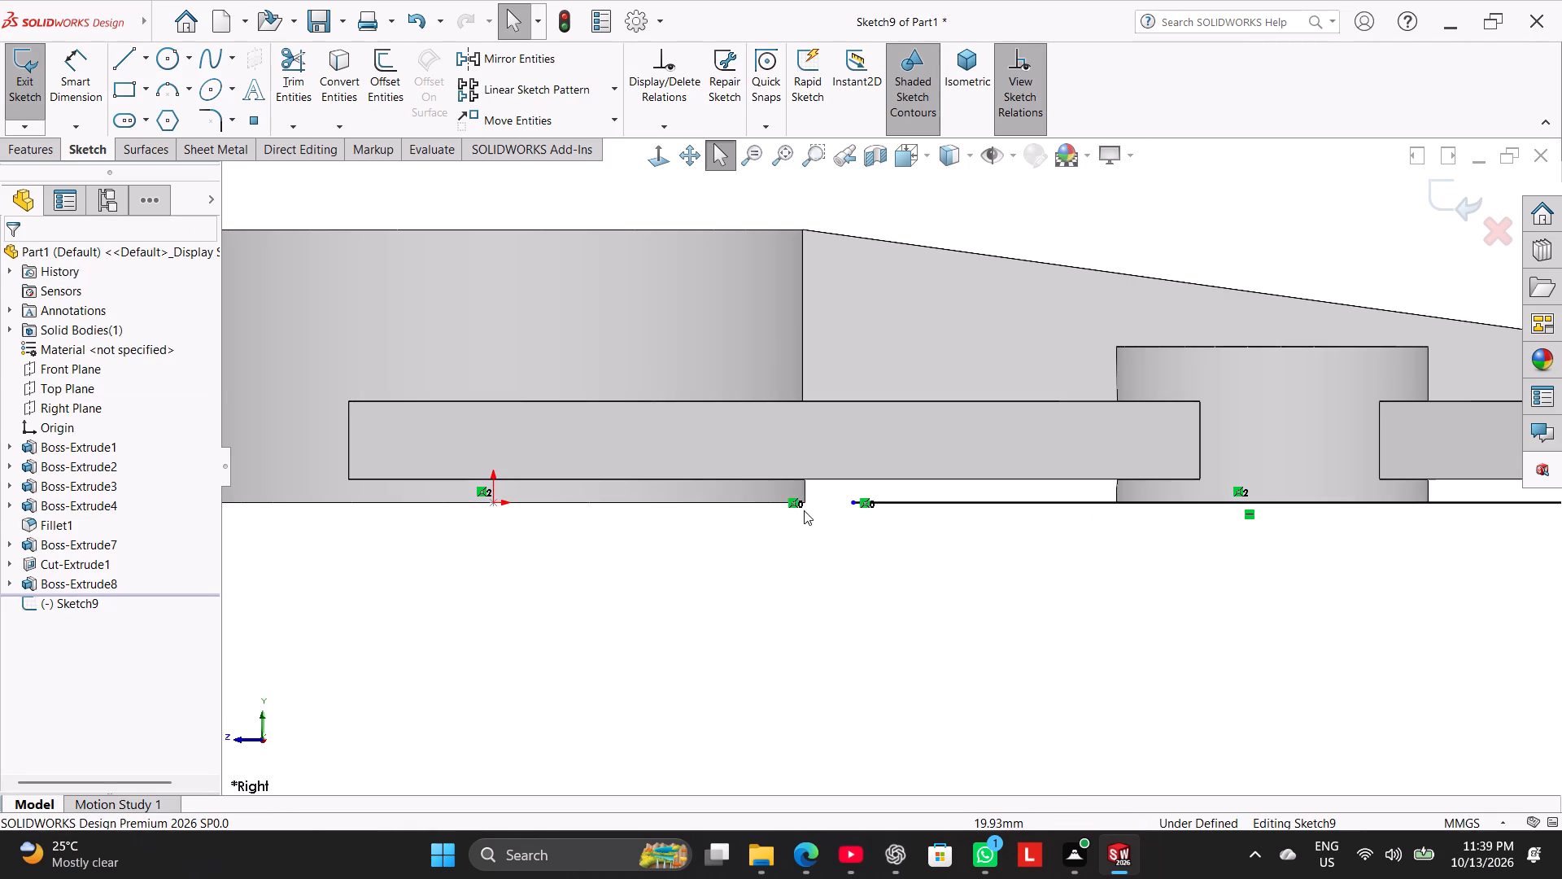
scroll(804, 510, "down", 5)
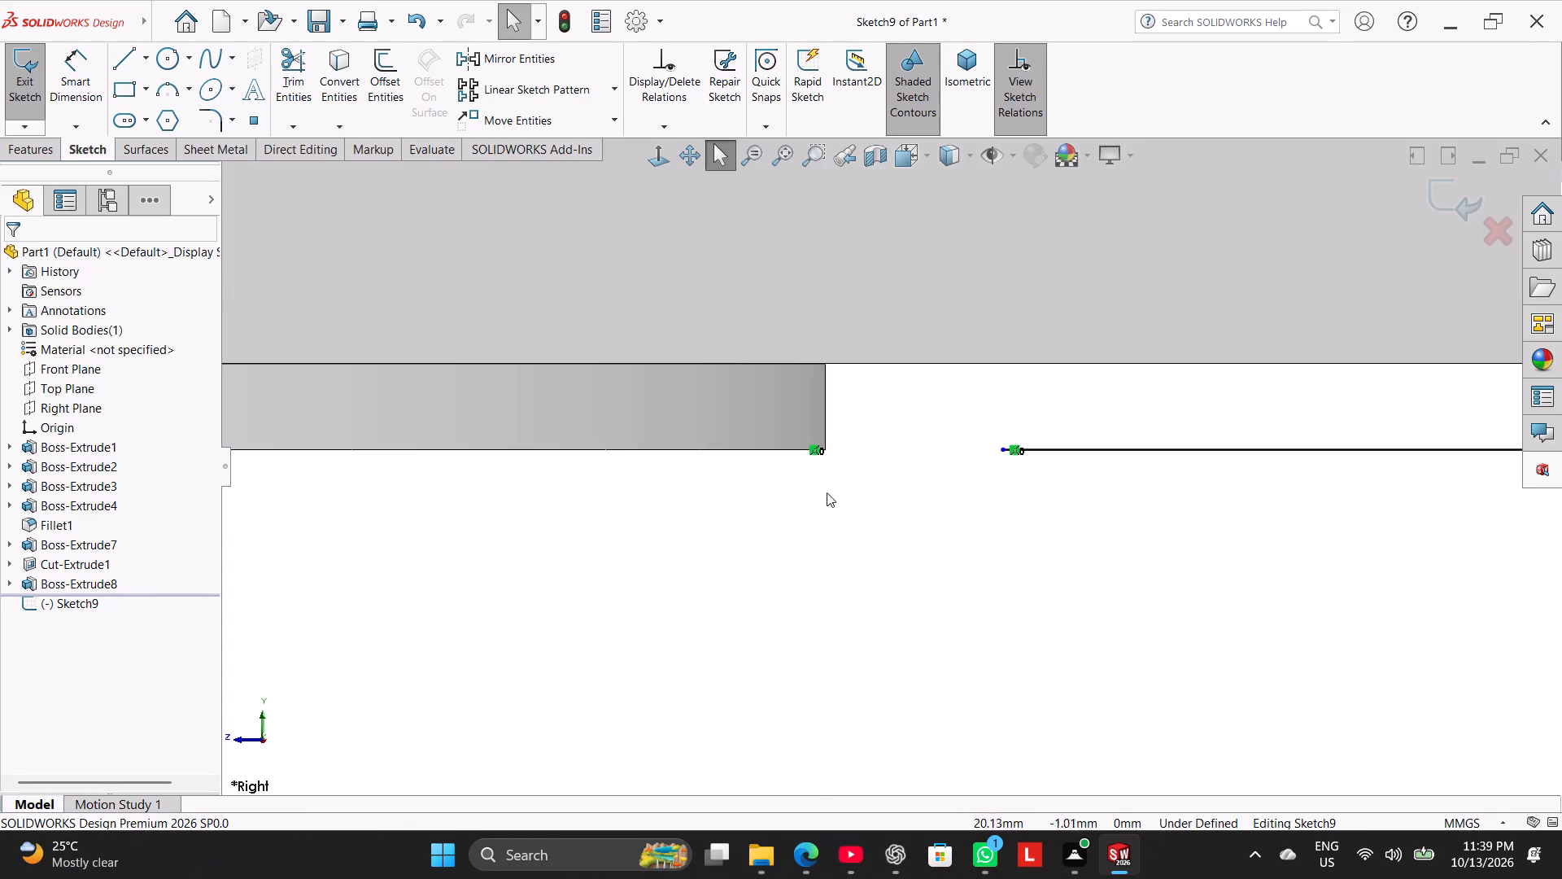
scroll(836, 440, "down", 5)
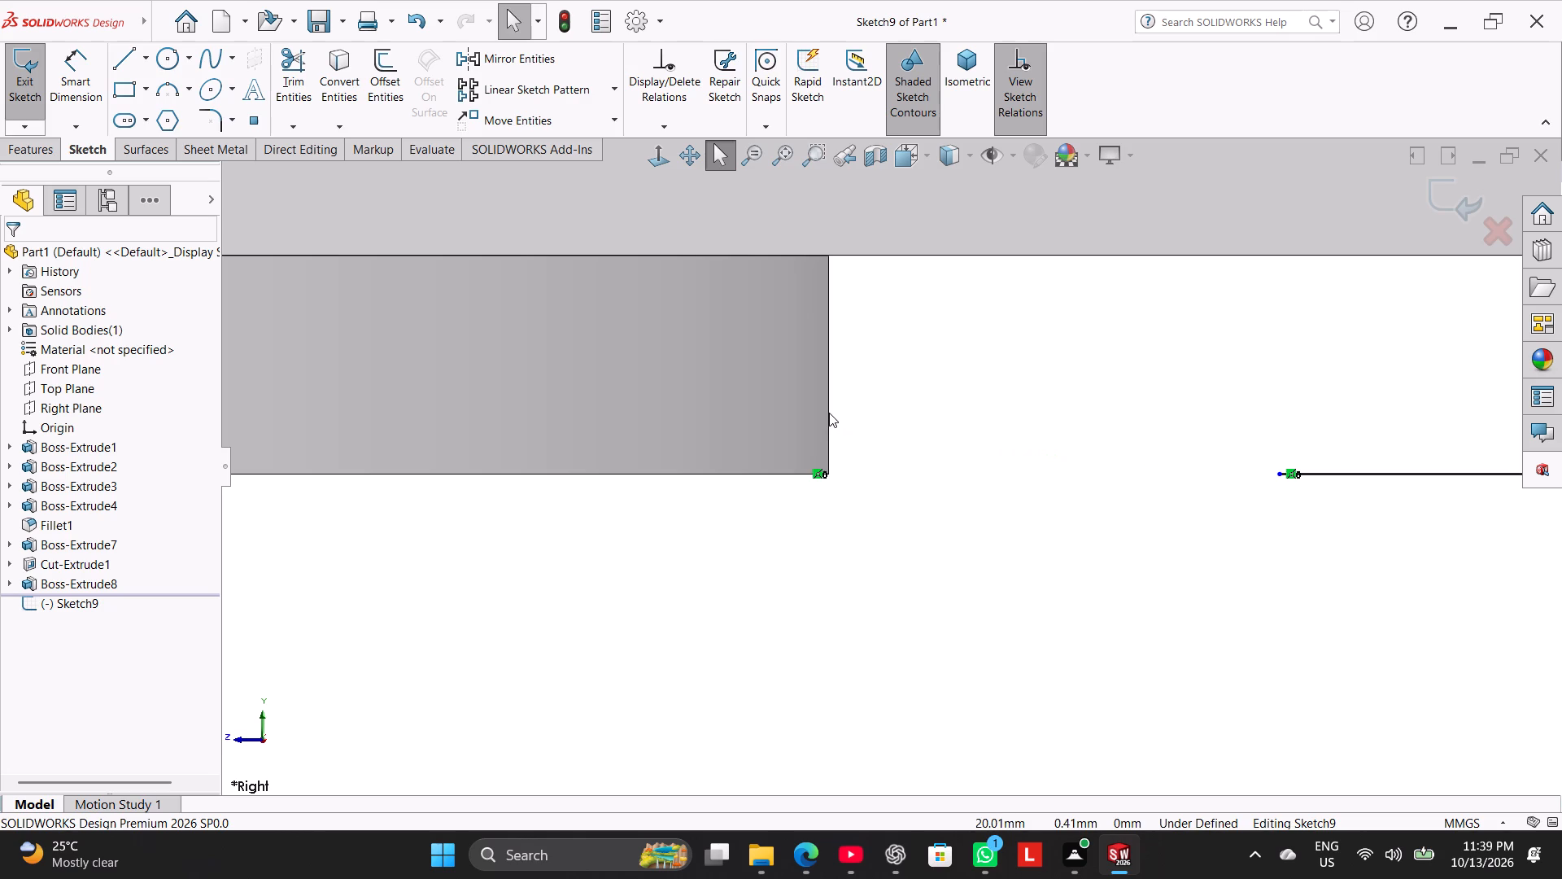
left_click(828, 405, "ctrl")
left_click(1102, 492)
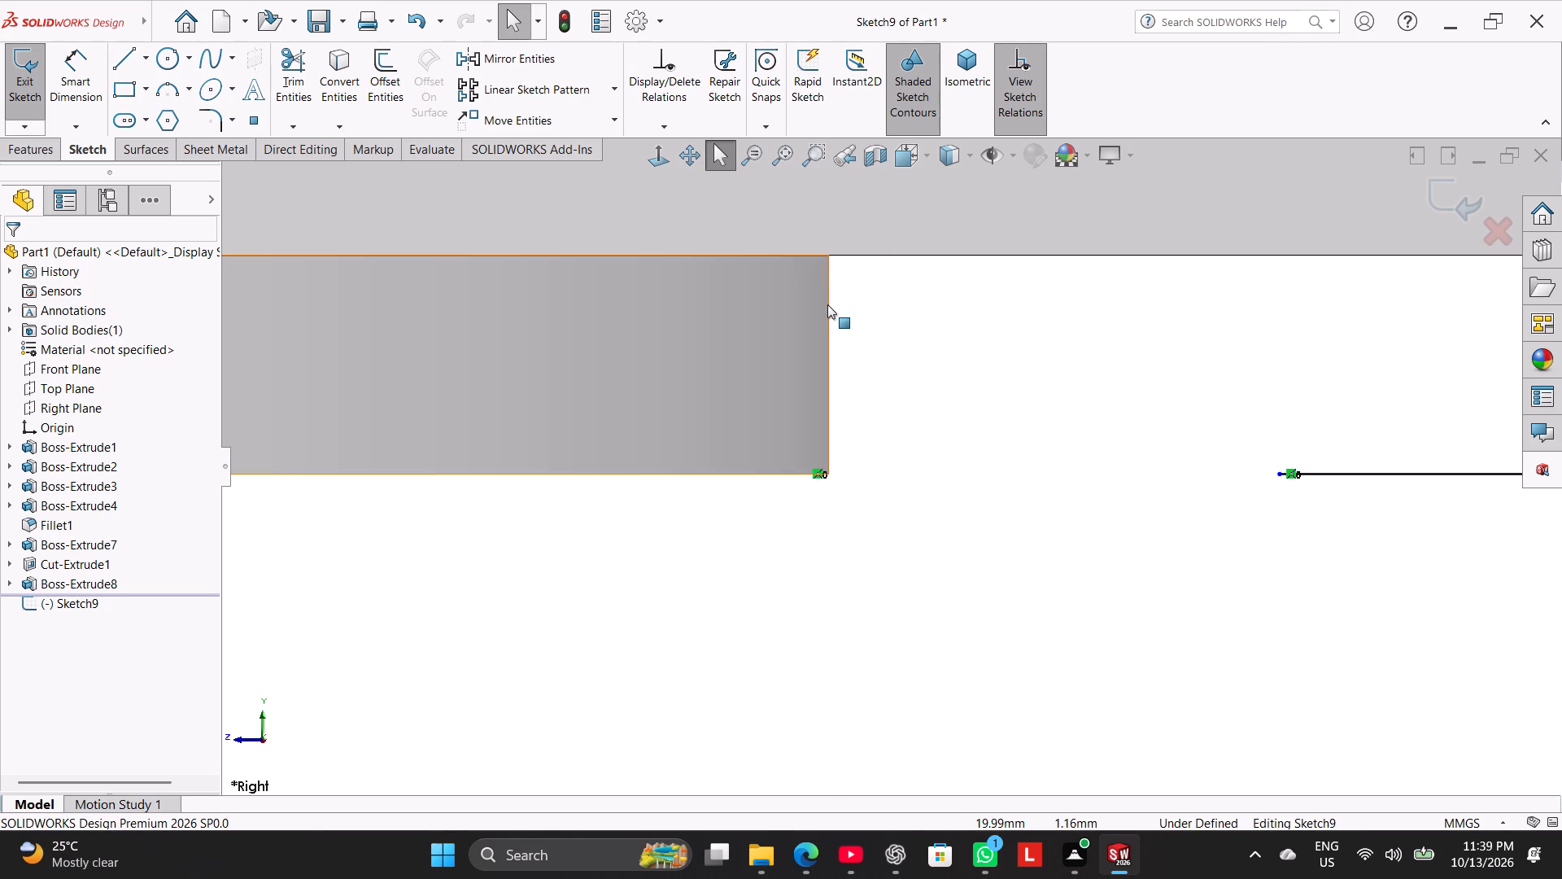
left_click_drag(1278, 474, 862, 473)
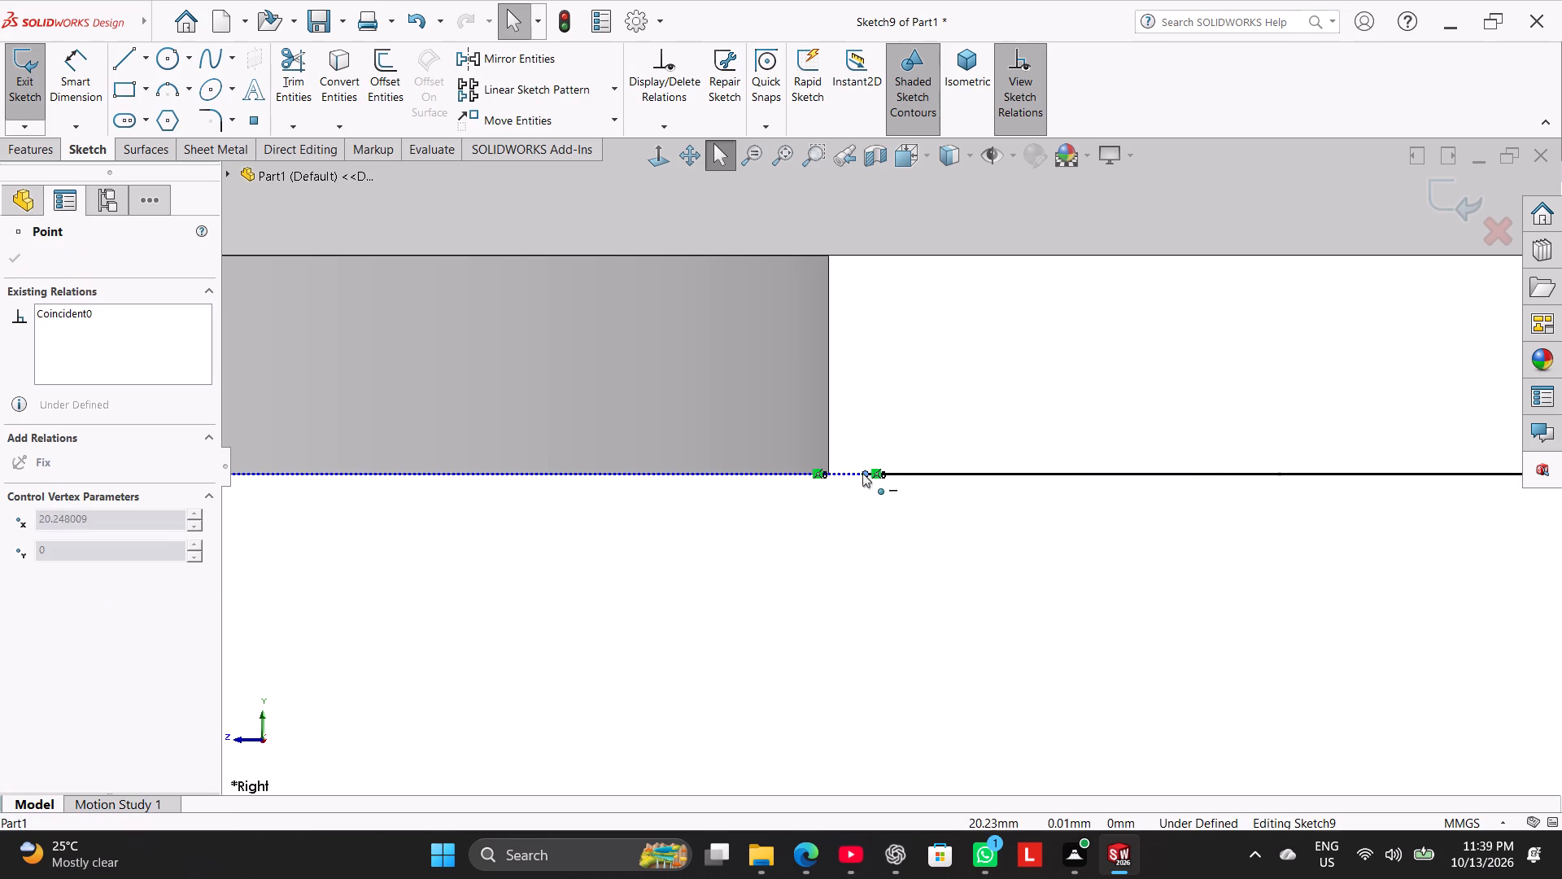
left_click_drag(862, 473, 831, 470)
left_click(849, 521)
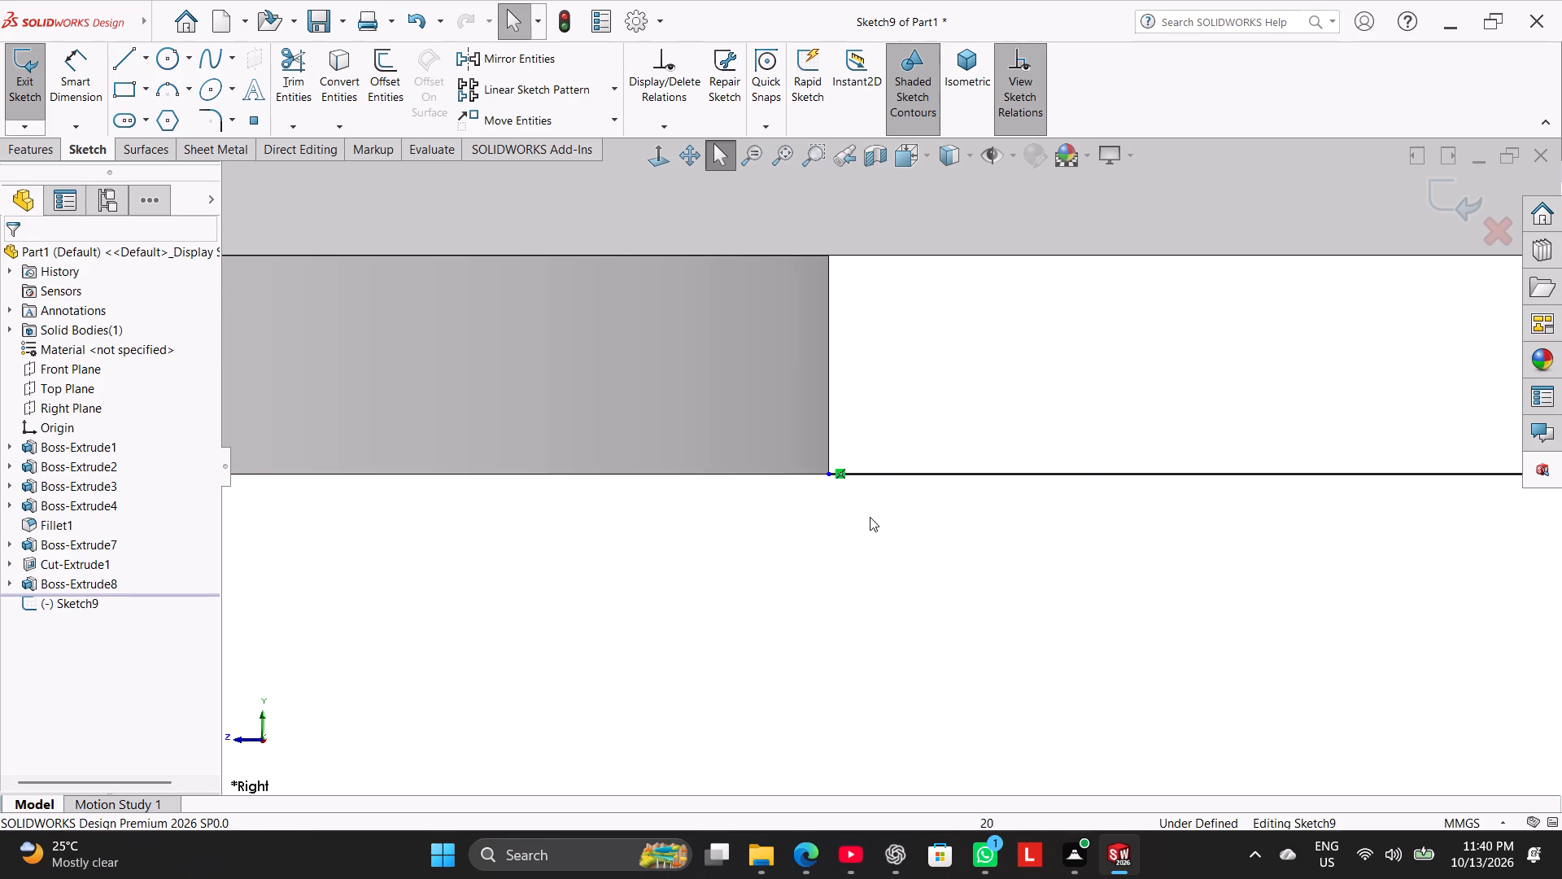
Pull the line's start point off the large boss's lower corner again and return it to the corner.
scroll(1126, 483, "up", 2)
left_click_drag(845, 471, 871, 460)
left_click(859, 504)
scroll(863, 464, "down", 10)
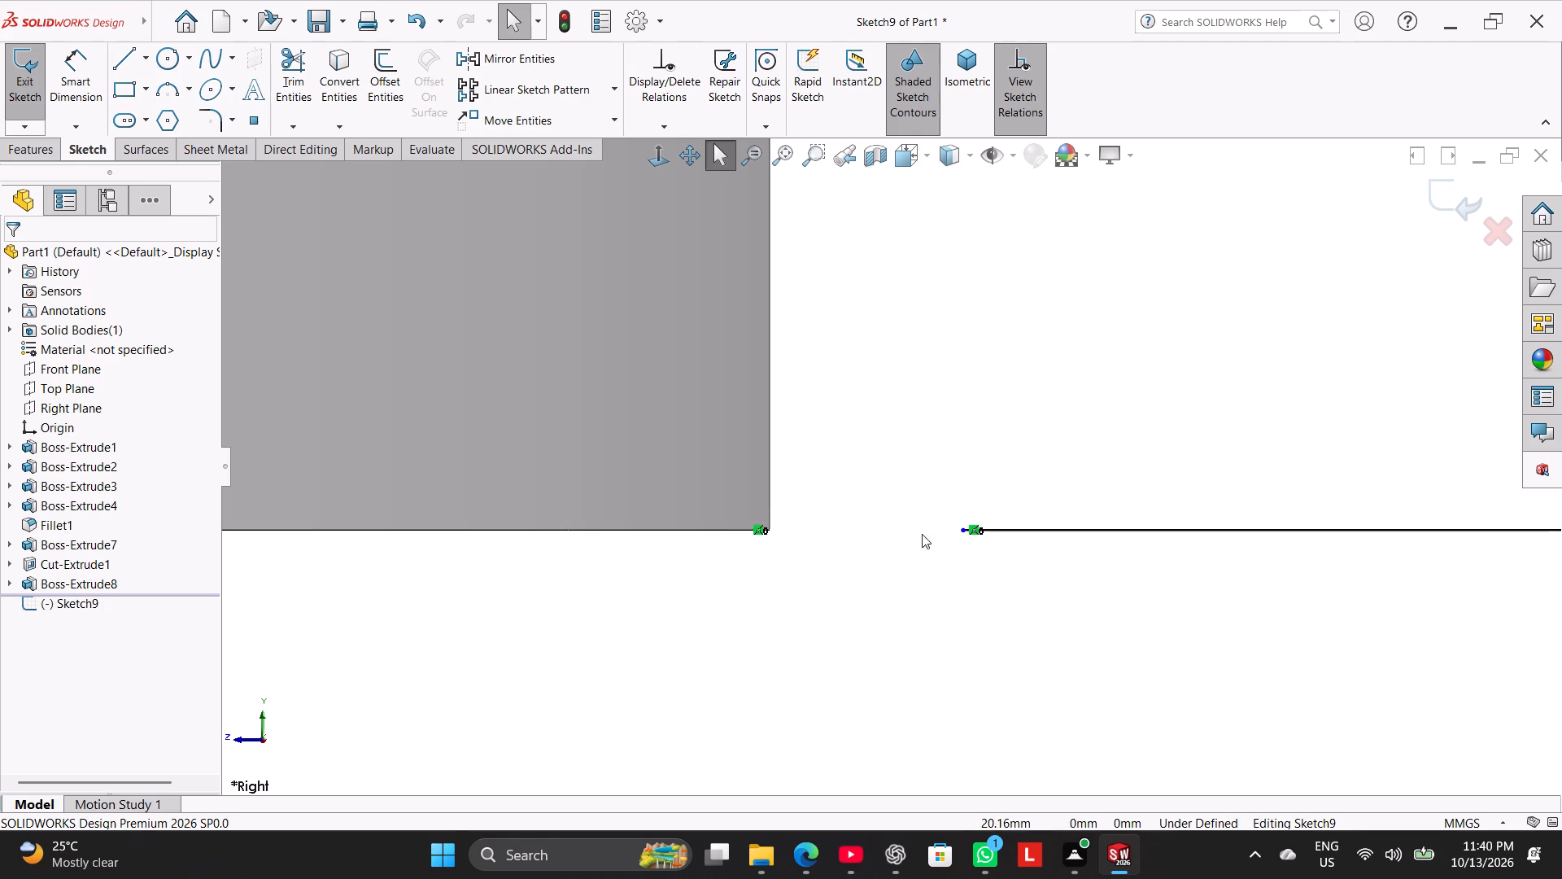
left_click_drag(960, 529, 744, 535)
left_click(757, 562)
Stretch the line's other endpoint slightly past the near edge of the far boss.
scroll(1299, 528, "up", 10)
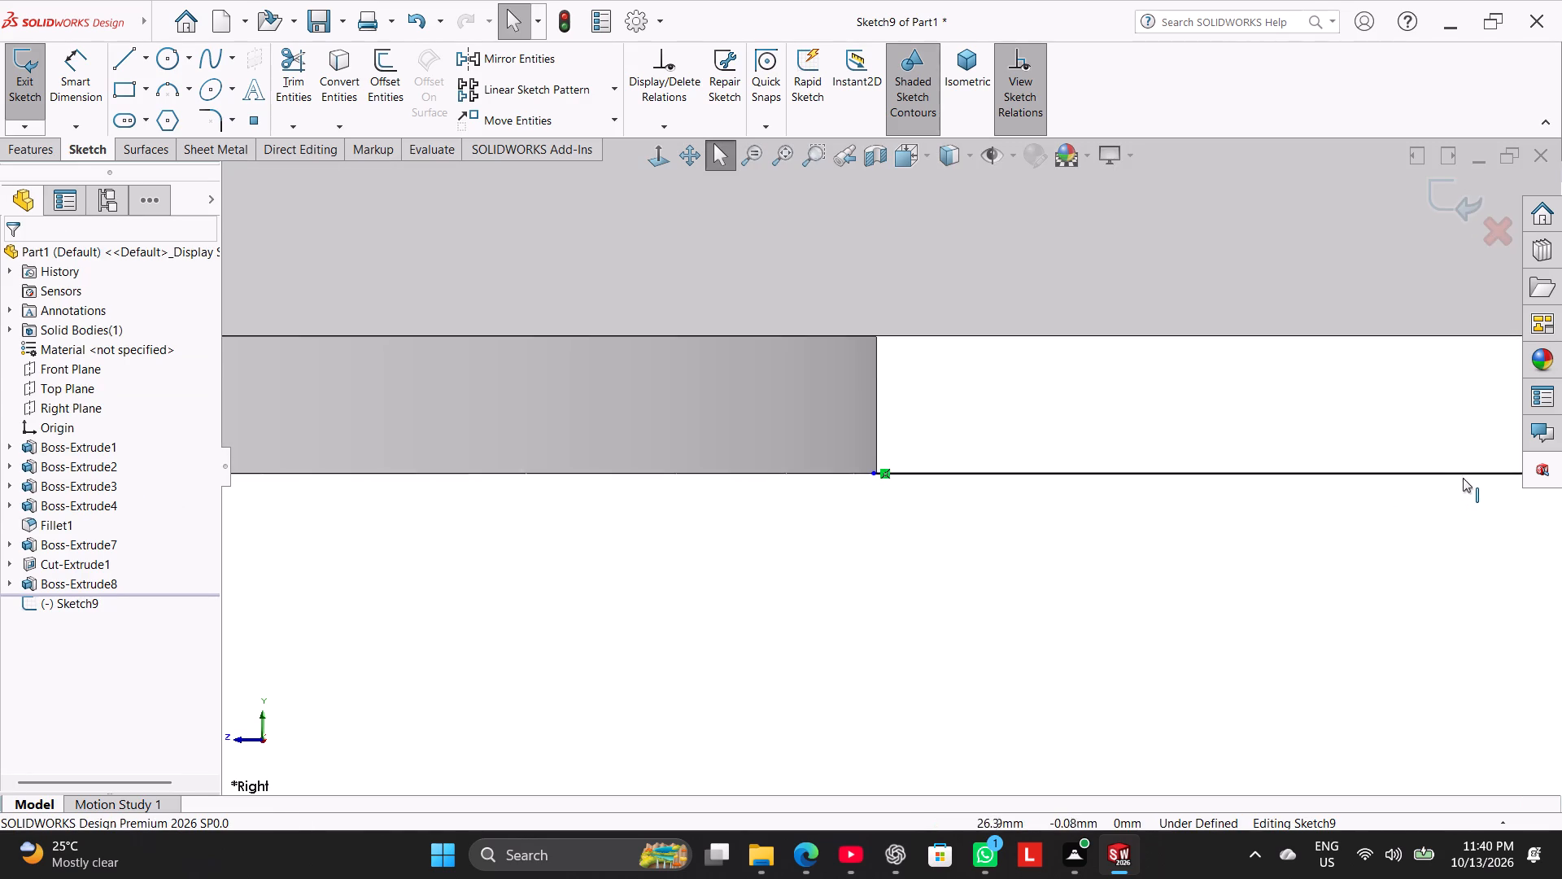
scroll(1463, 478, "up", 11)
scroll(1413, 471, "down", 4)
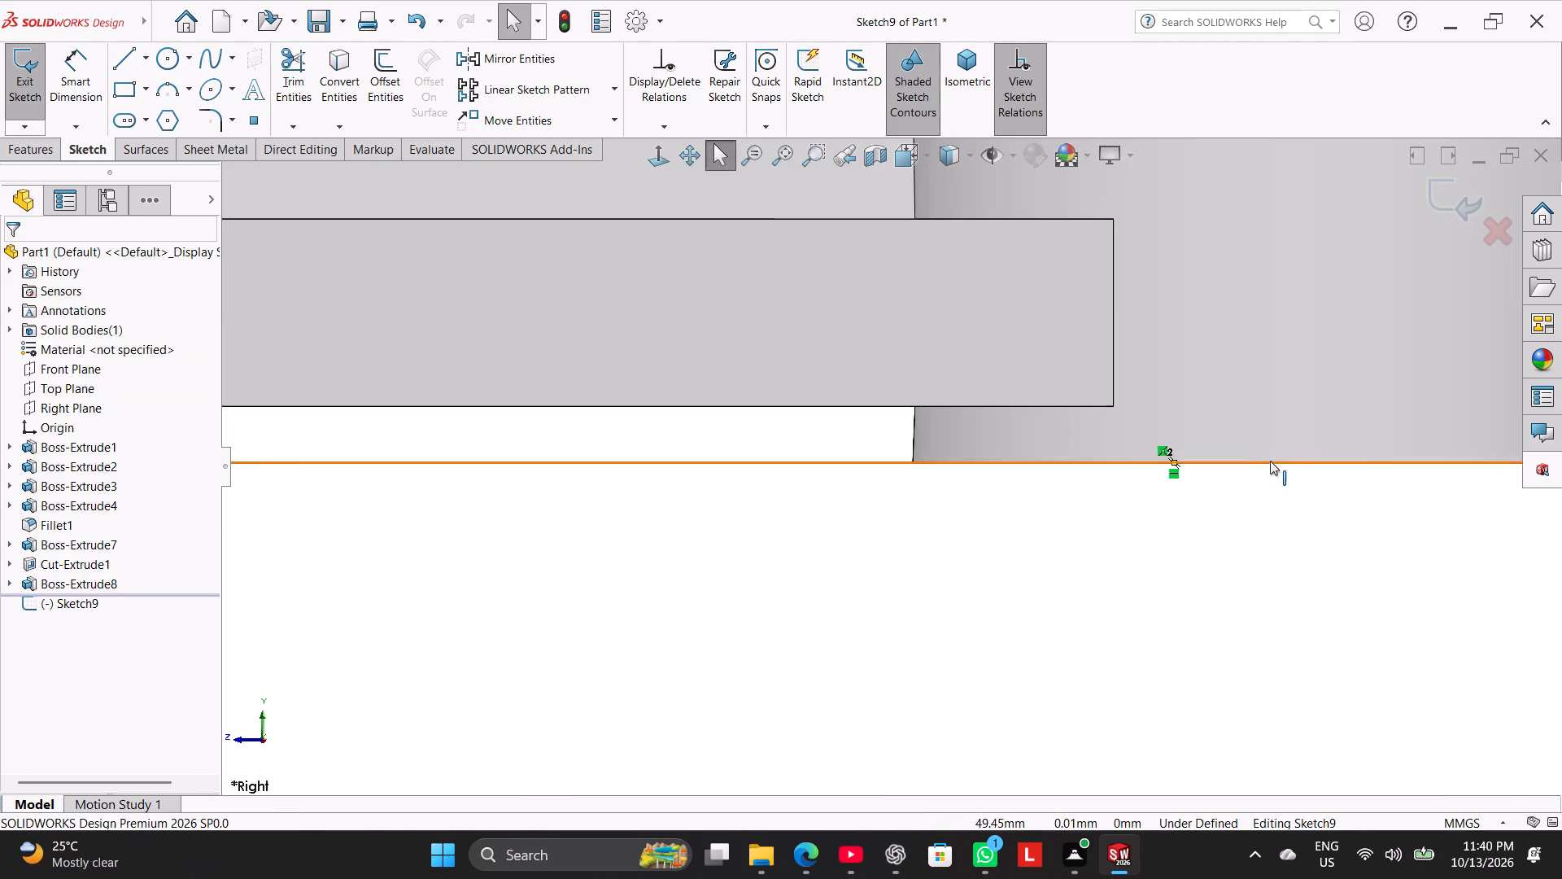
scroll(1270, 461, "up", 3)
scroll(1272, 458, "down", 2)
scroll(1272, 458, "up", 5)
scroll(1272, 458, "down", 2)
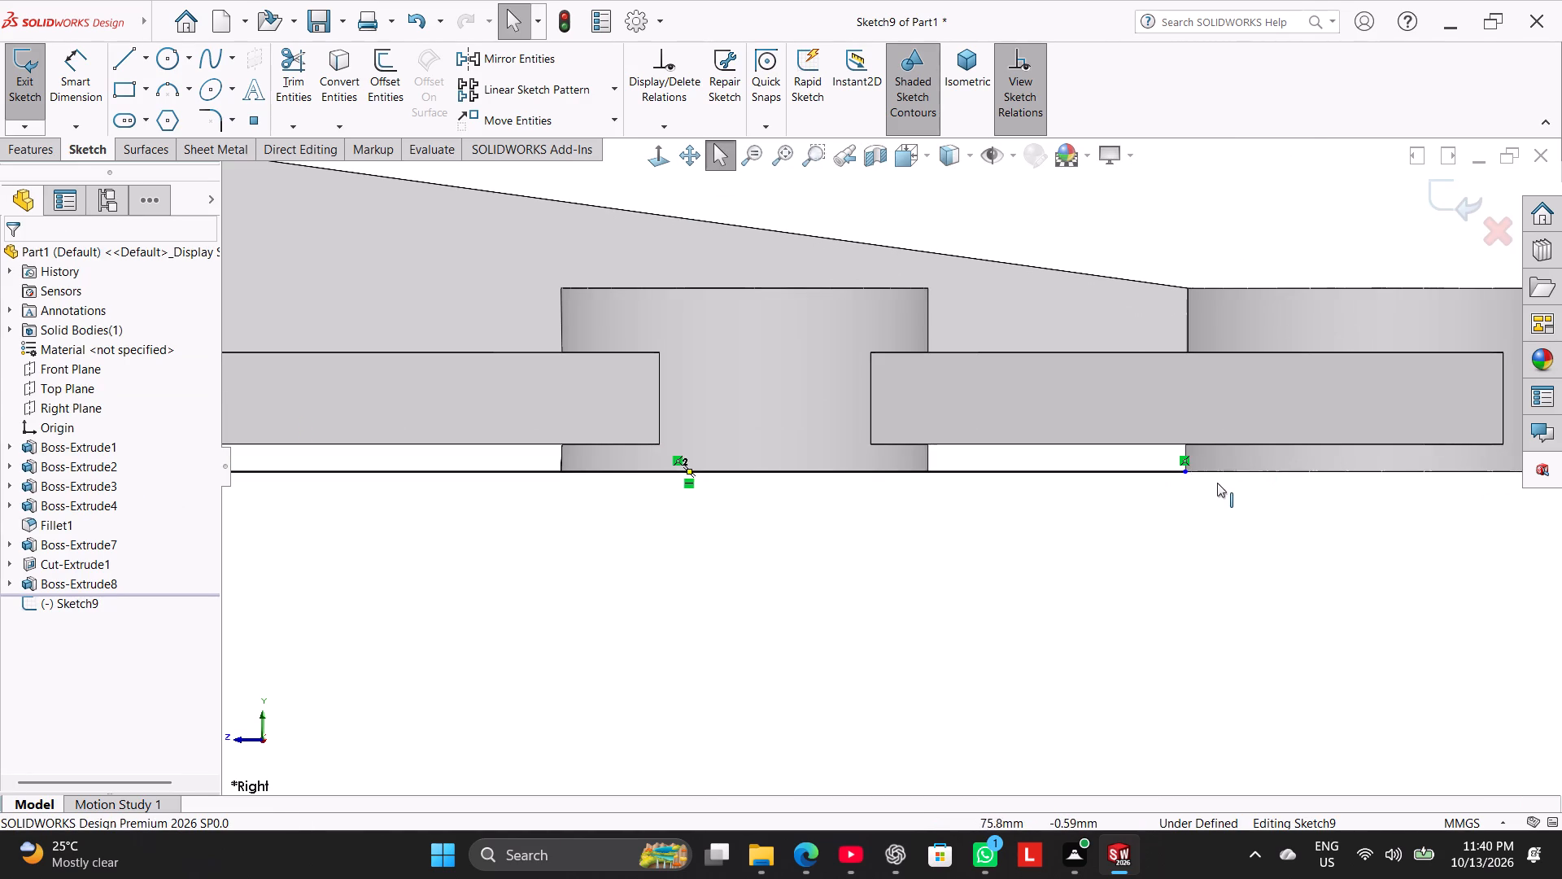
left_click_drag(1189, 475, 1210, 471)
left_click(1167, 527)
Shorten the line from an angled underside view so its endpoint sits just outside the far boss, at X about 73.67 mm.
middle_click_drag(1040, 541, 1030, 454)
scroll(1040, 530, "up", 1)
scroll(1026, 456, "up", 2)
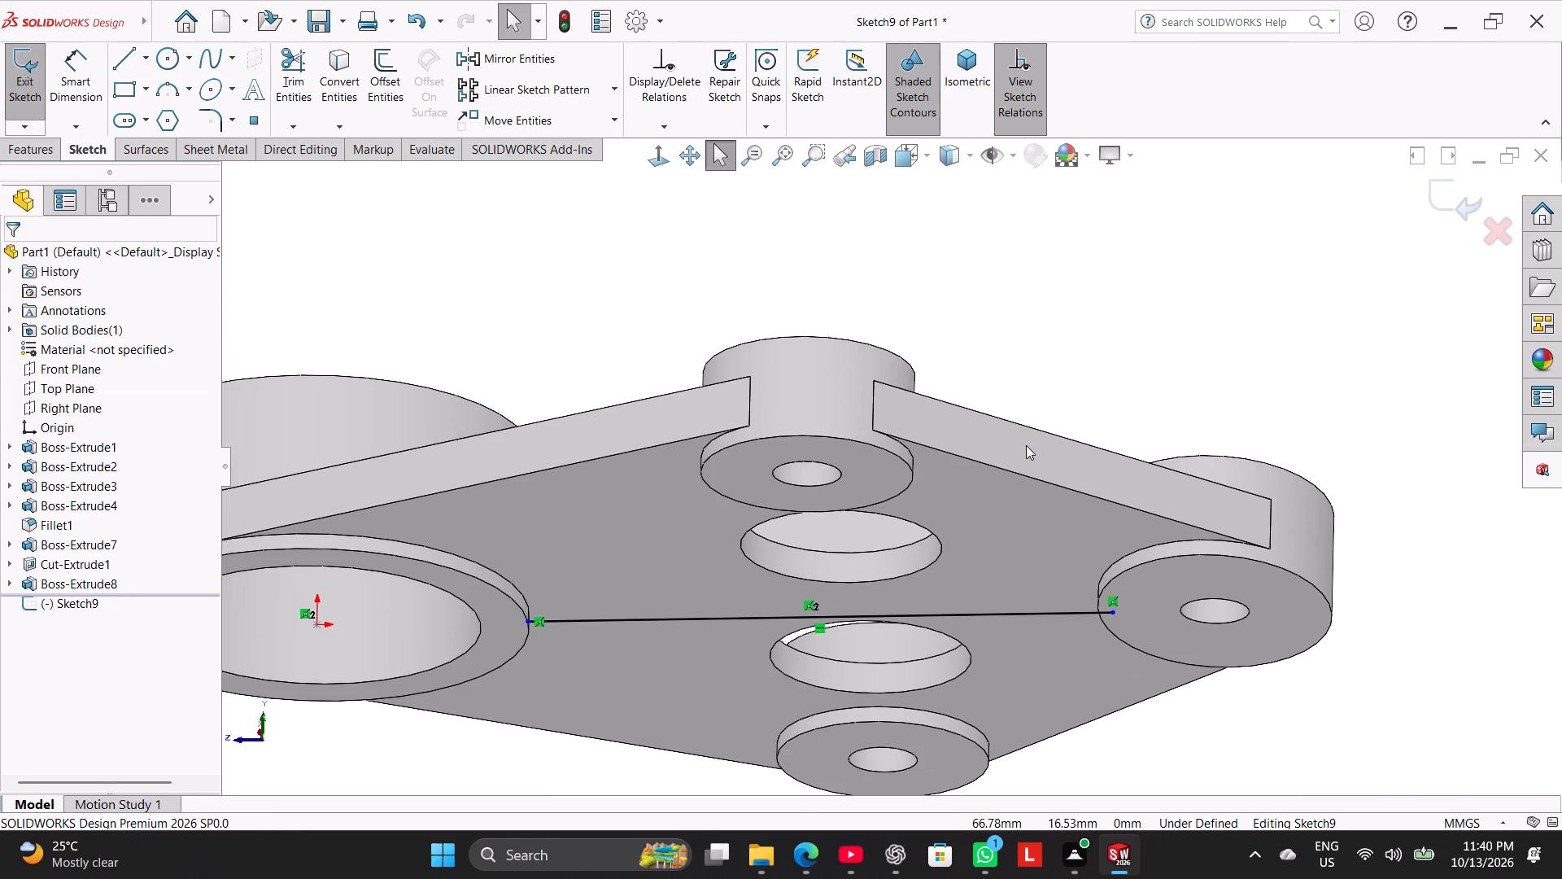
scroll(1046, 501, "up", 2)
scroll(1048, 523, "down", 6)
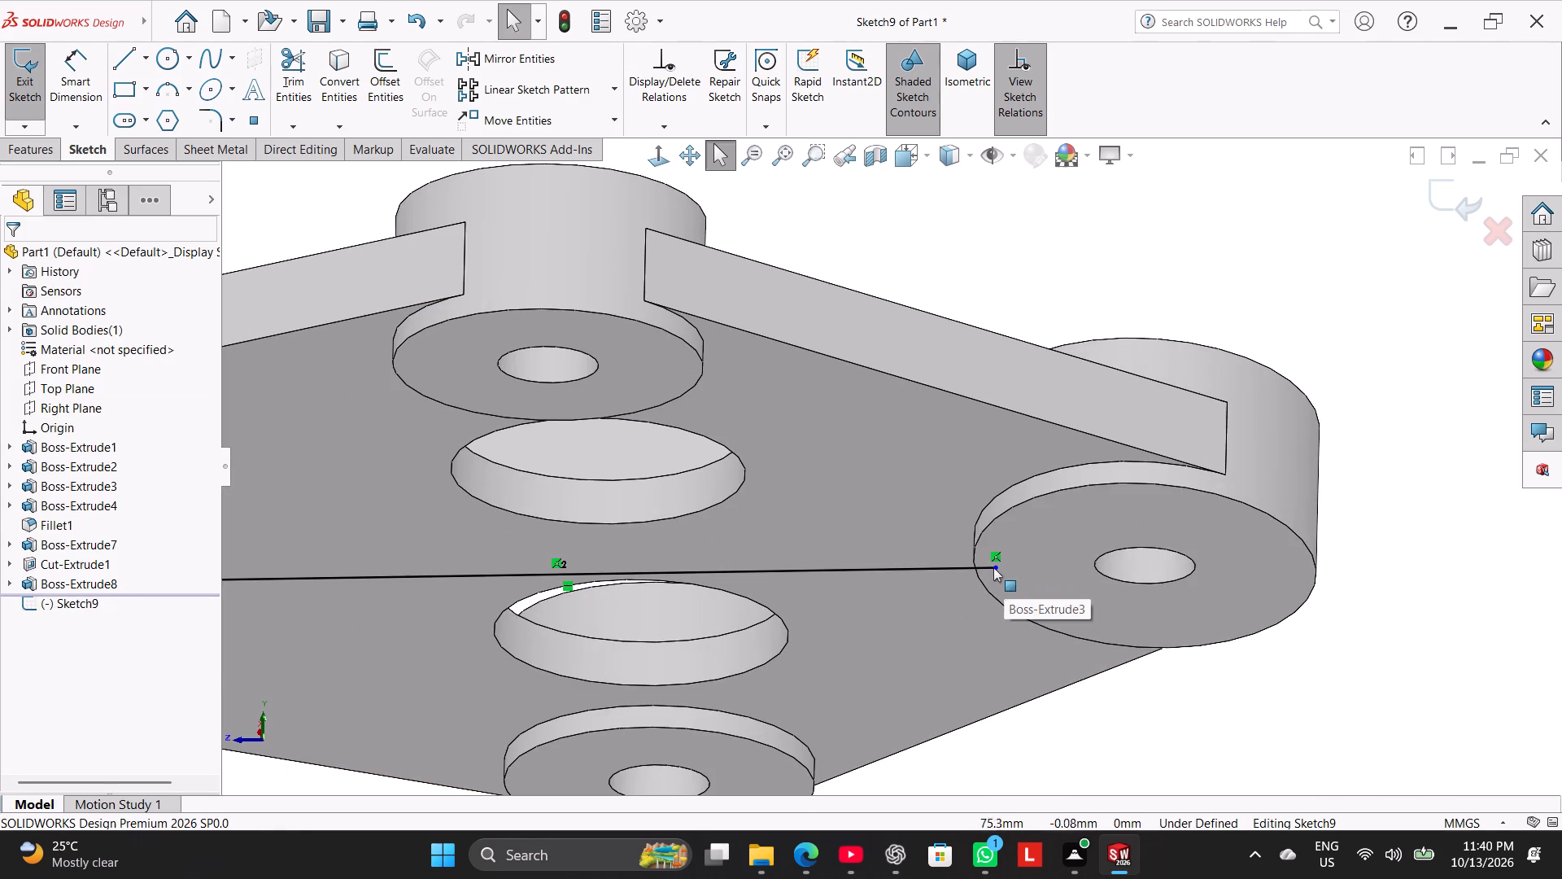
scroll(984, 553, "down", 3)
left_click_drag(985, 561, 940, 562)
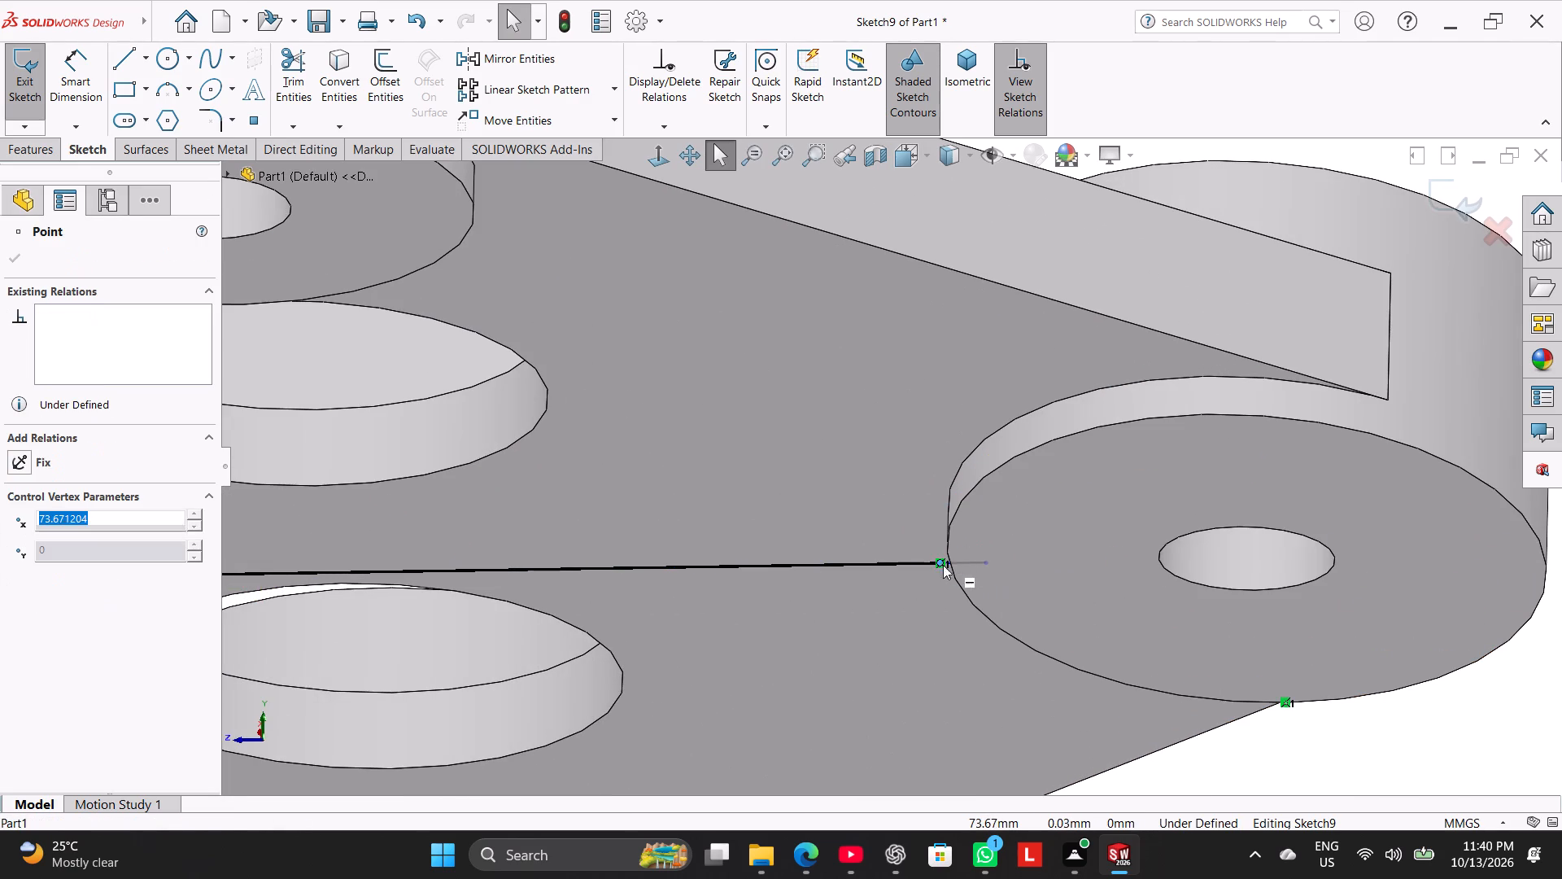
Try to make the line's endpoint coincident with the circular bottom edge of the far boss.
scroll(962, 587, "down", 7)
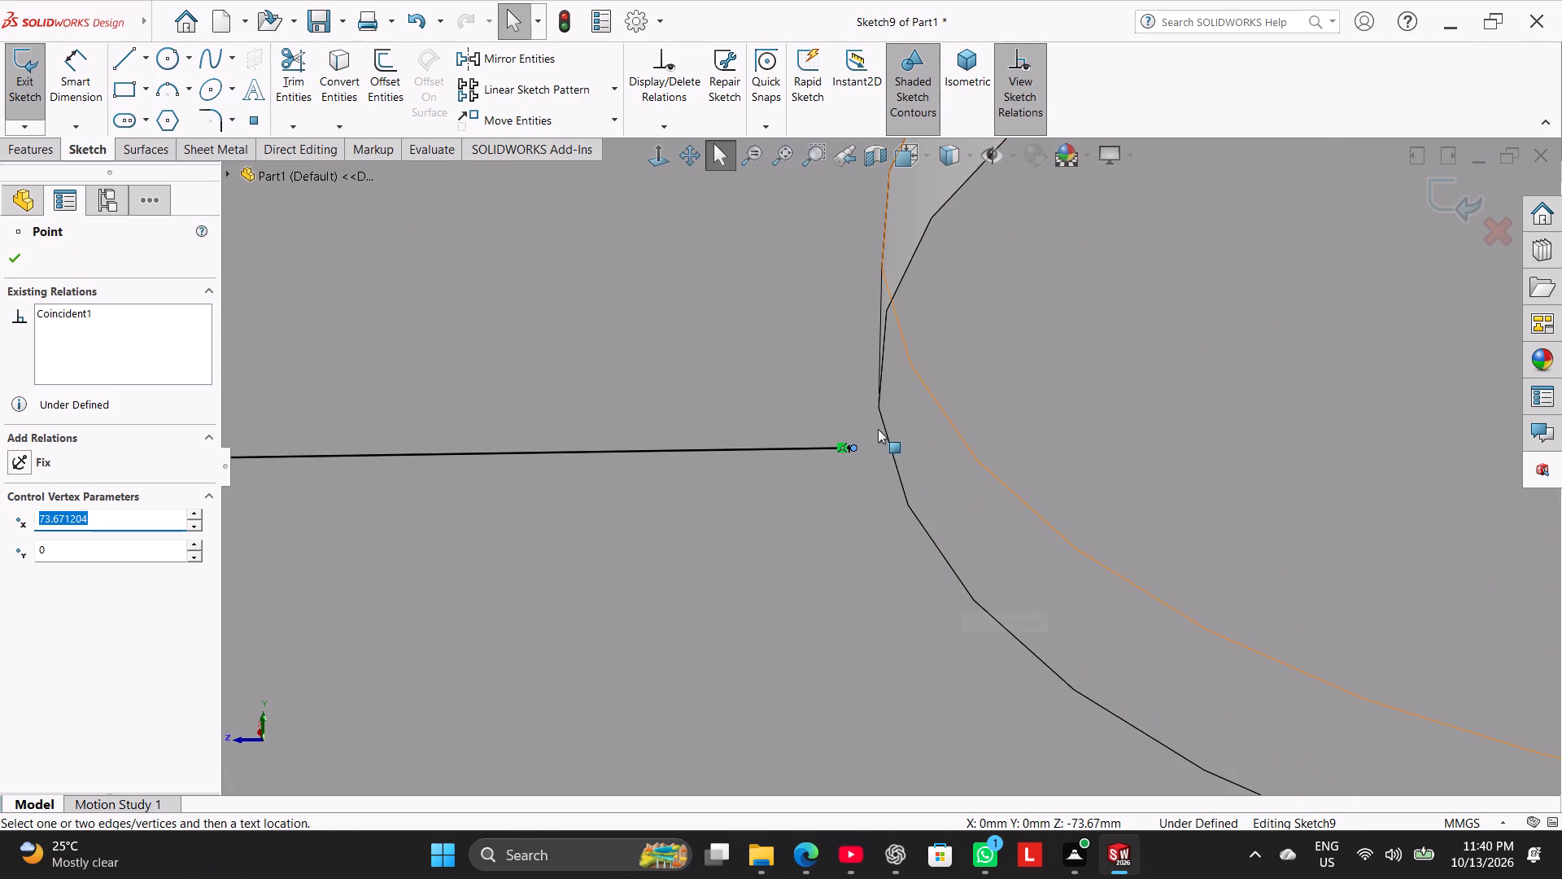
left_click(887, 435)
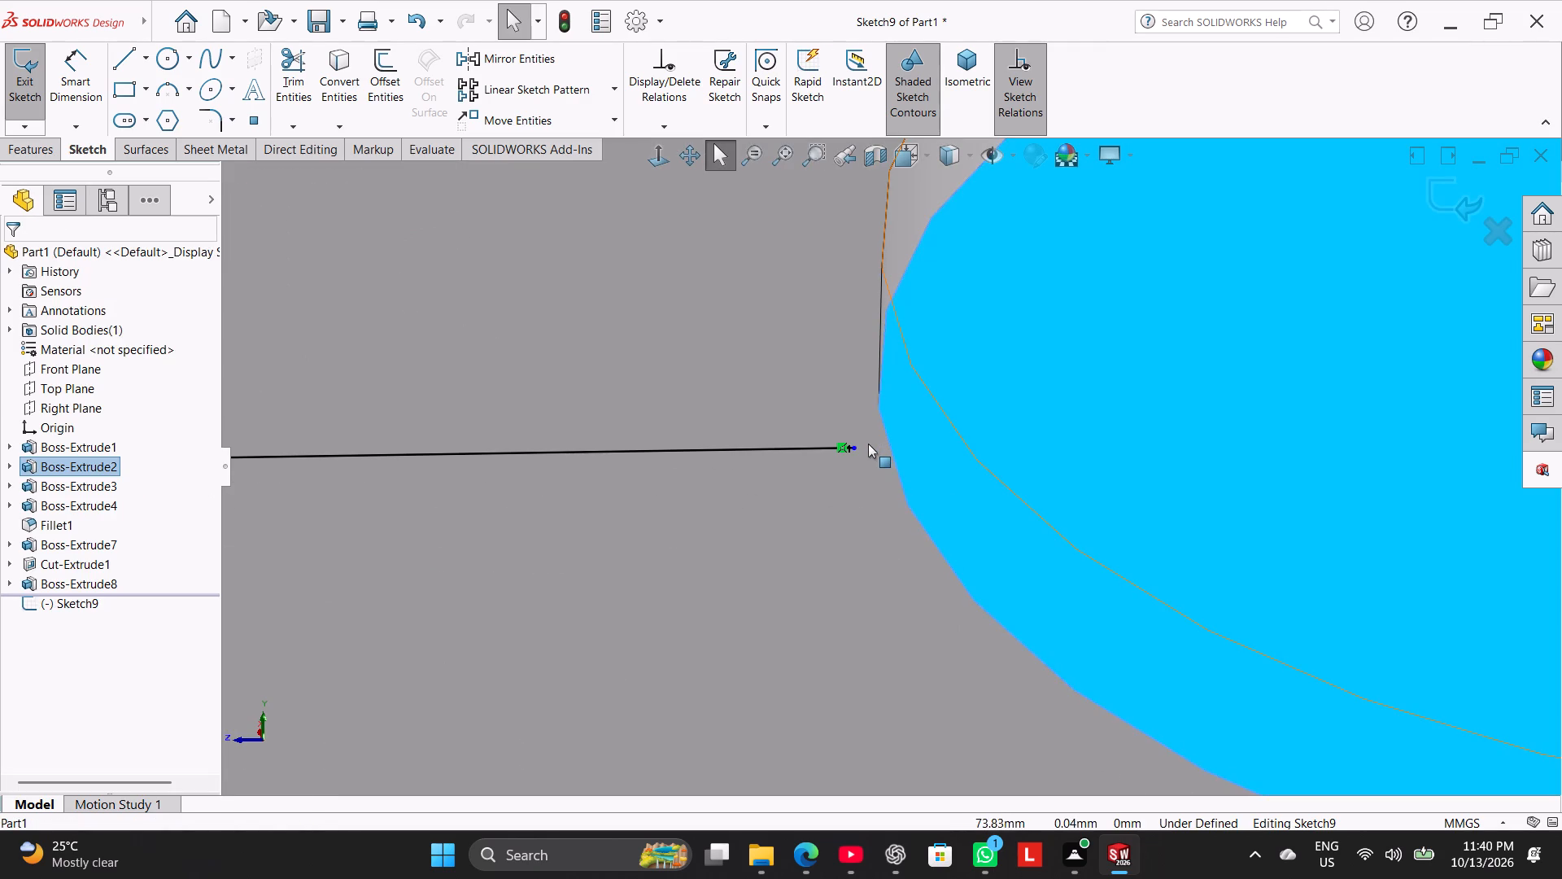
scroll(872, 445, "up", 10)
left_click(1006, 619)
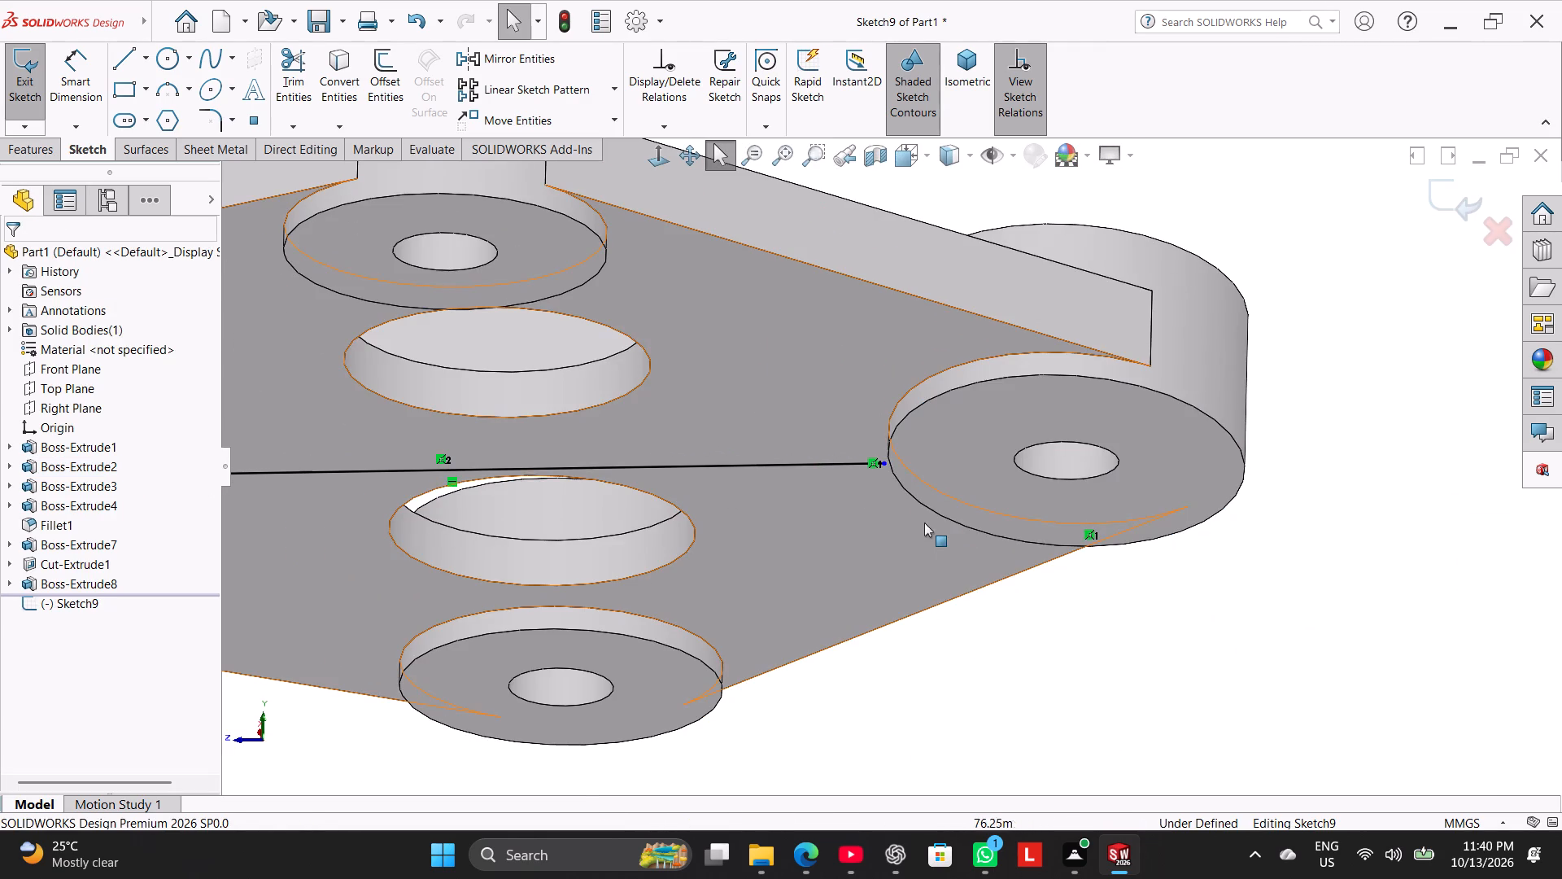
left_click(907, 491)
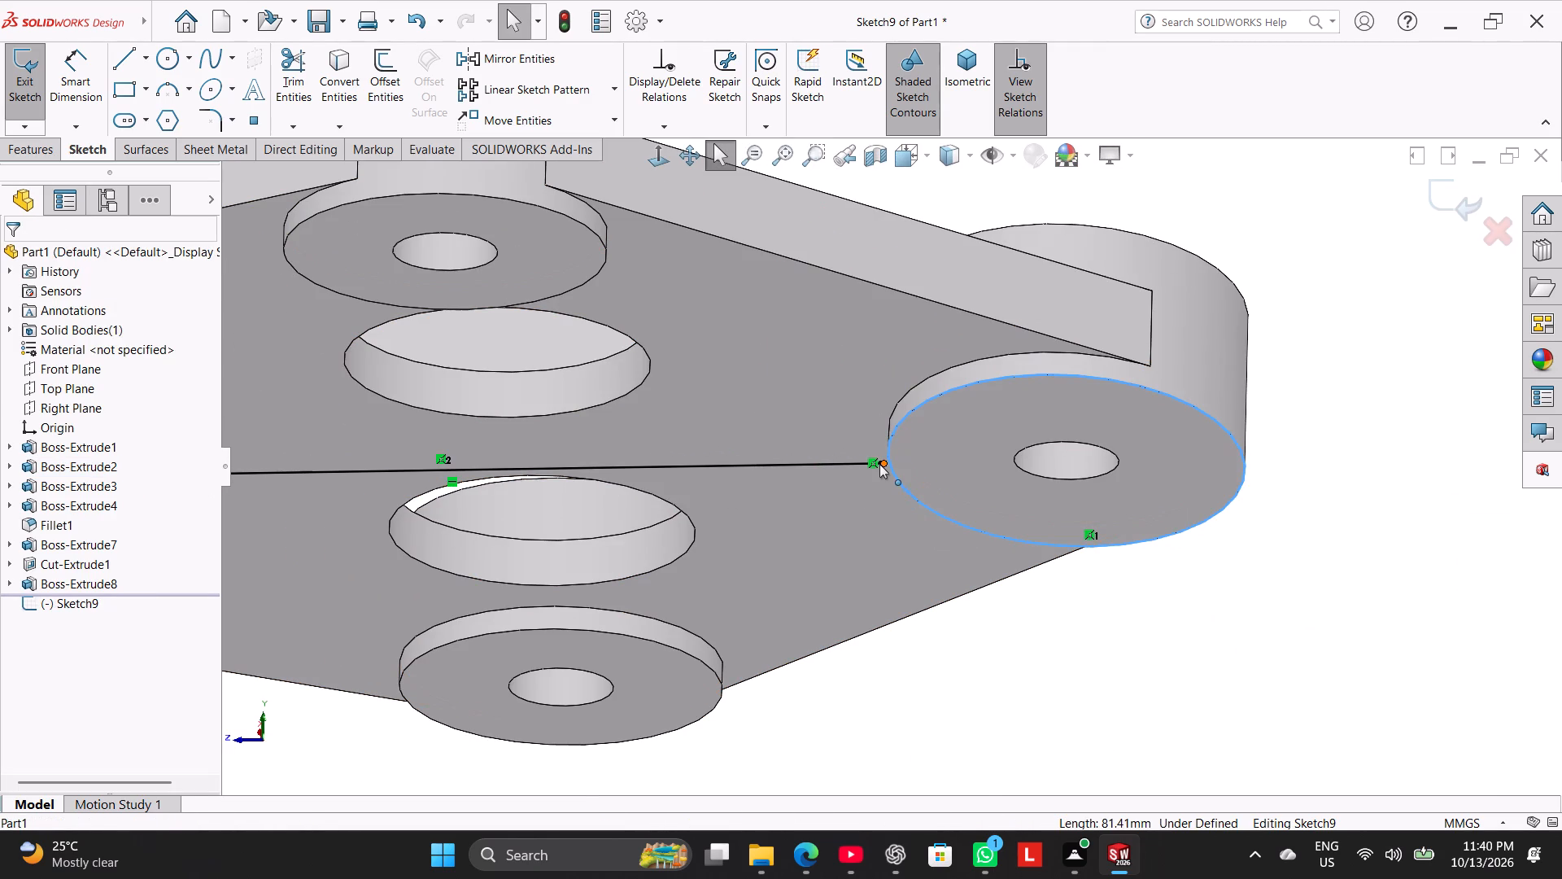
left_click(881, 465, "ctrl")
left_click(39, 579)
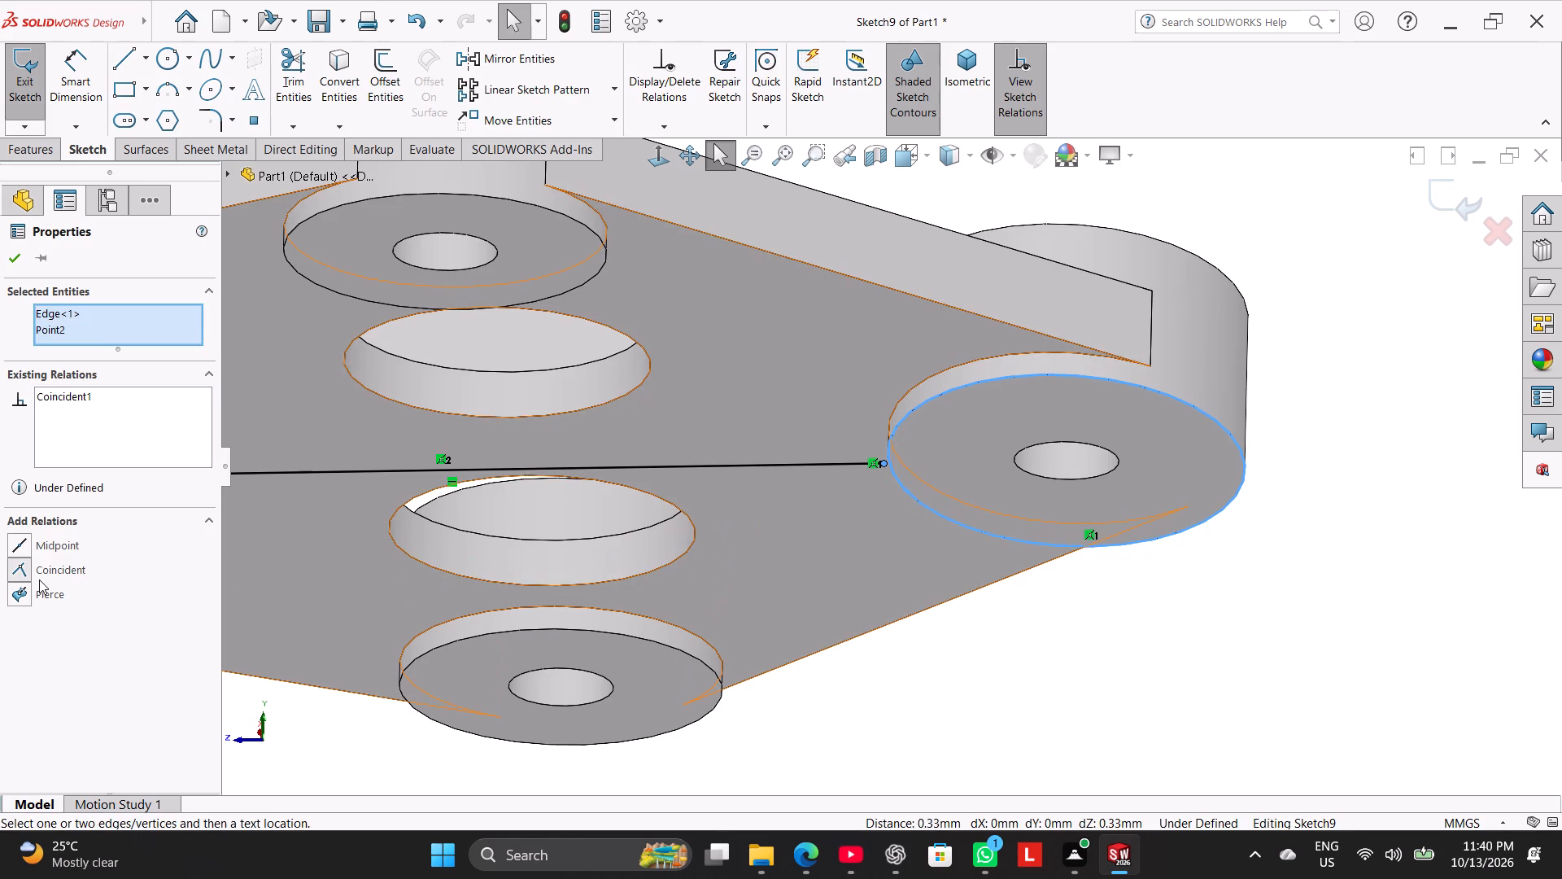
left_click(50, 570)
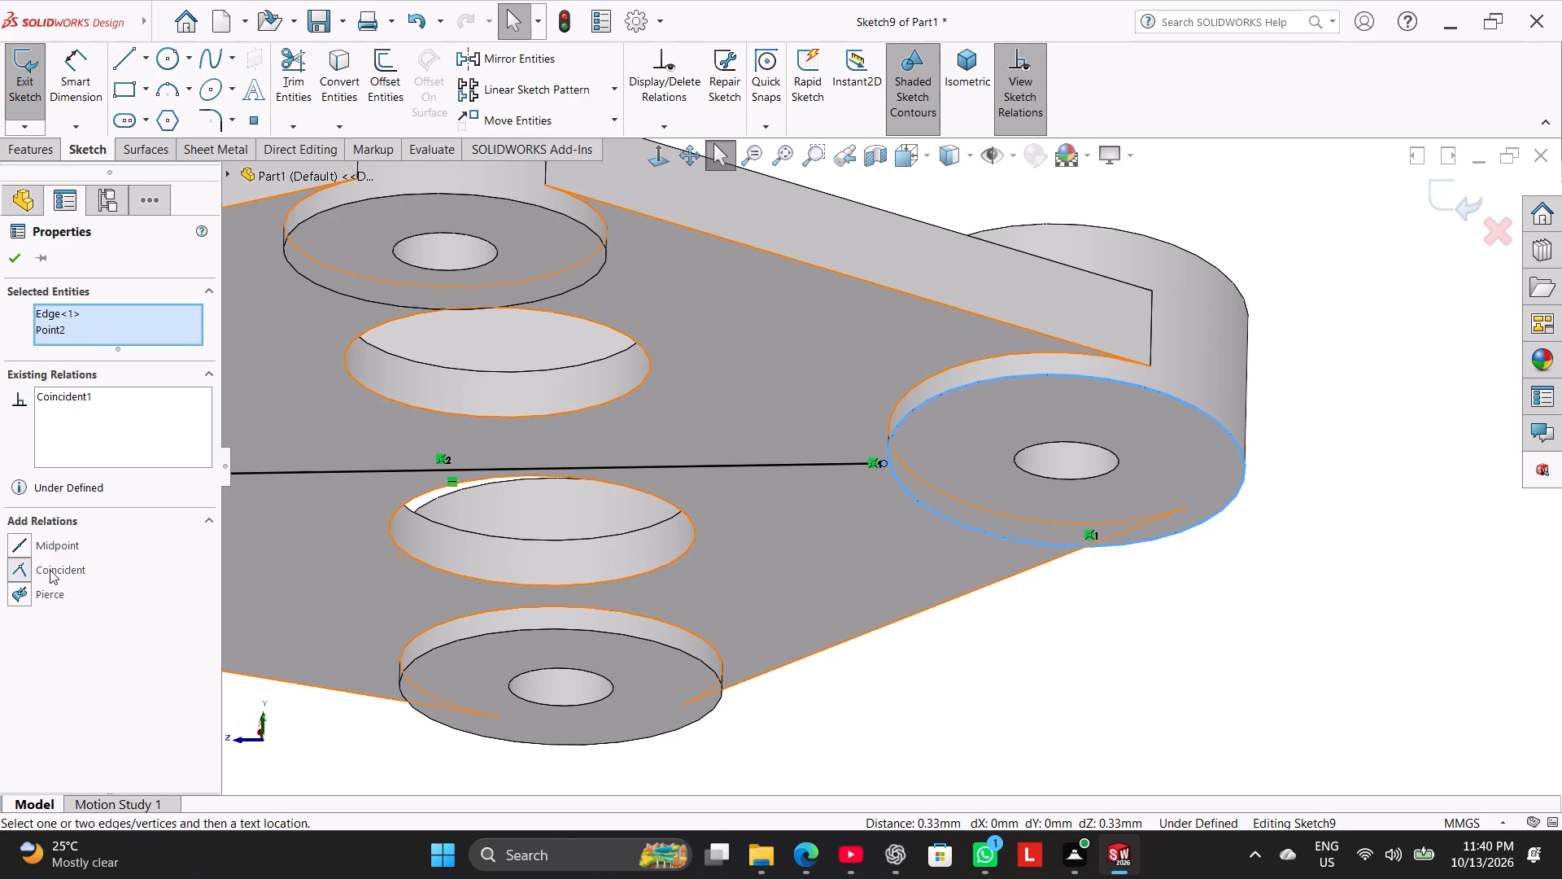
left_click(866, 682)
Pull the line's endpoint away from the far boss to X about 67.61 mm.
middle_click_drag(874, 558, 892, 498)
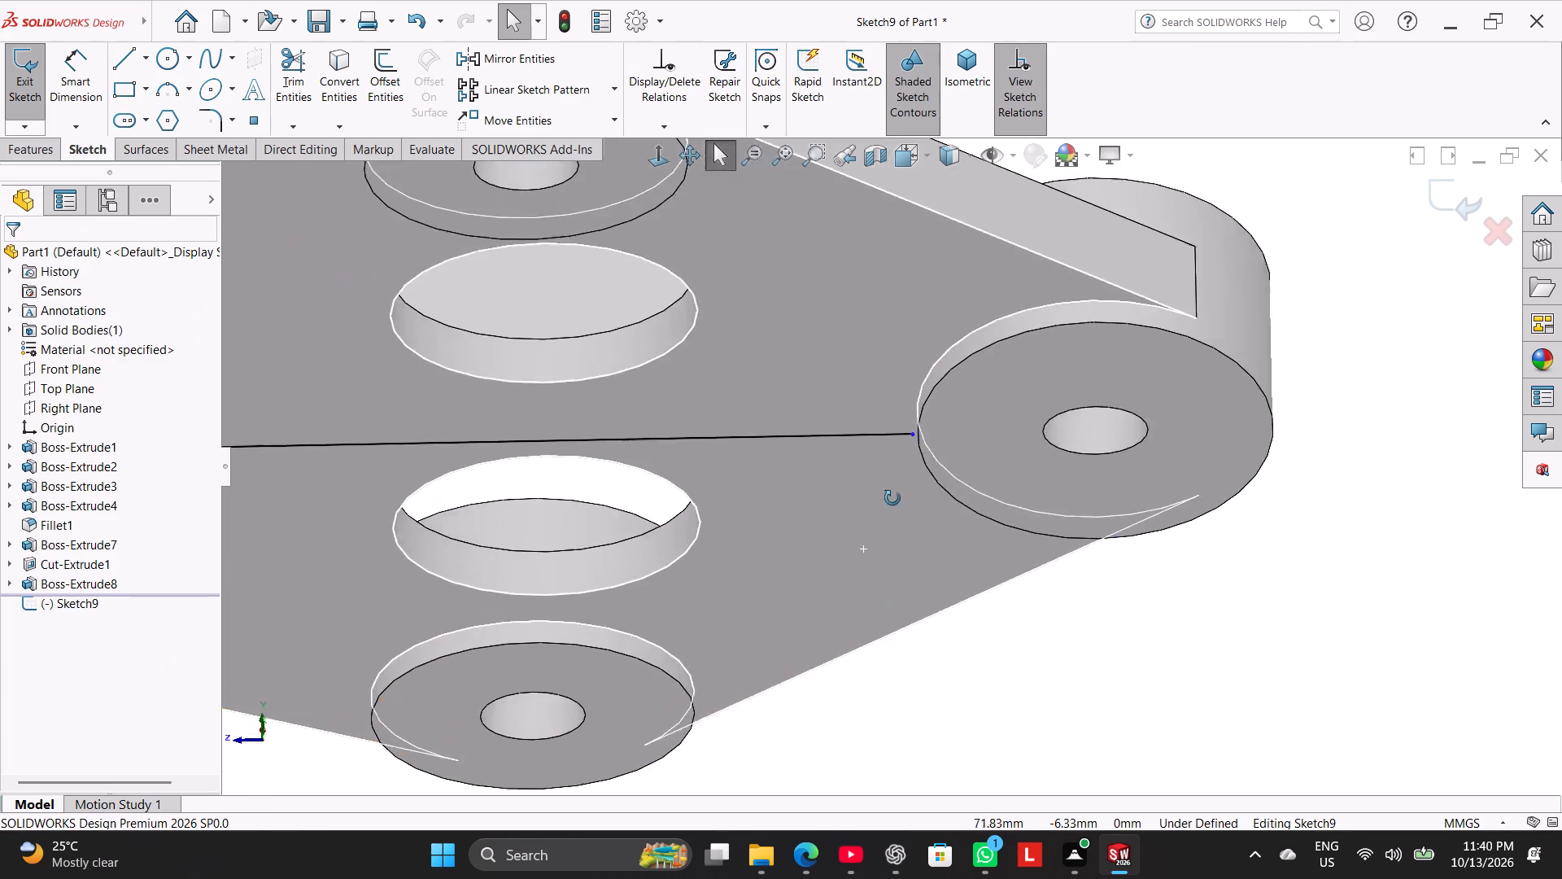
middle_click_drag(892, 498, 934, 358)
left_click(1224, 610)
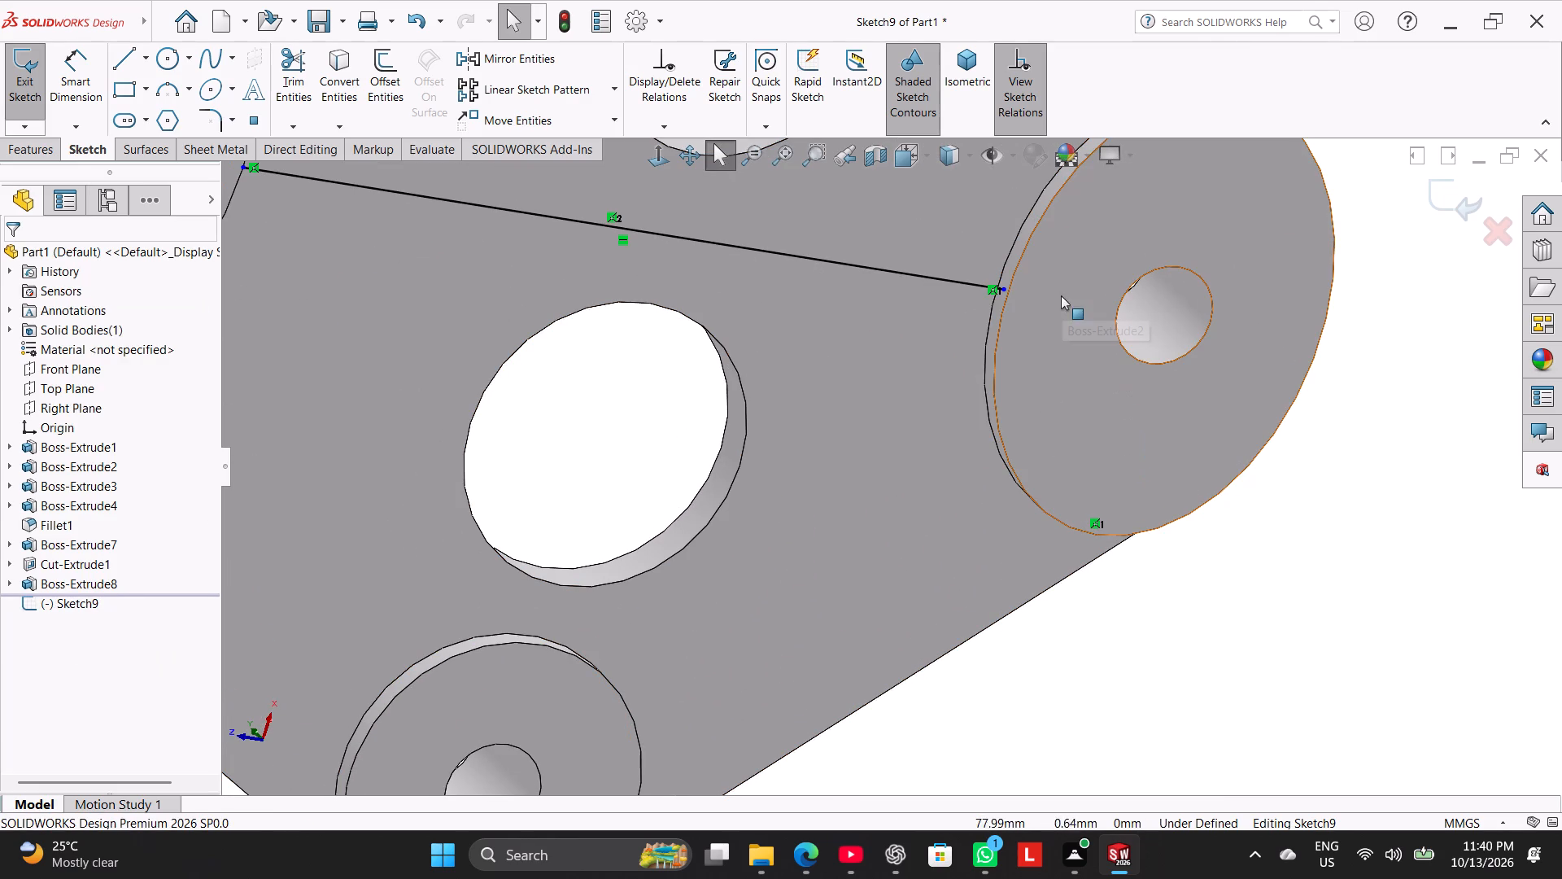
left_click_drag(1001, 288, 982, 288)
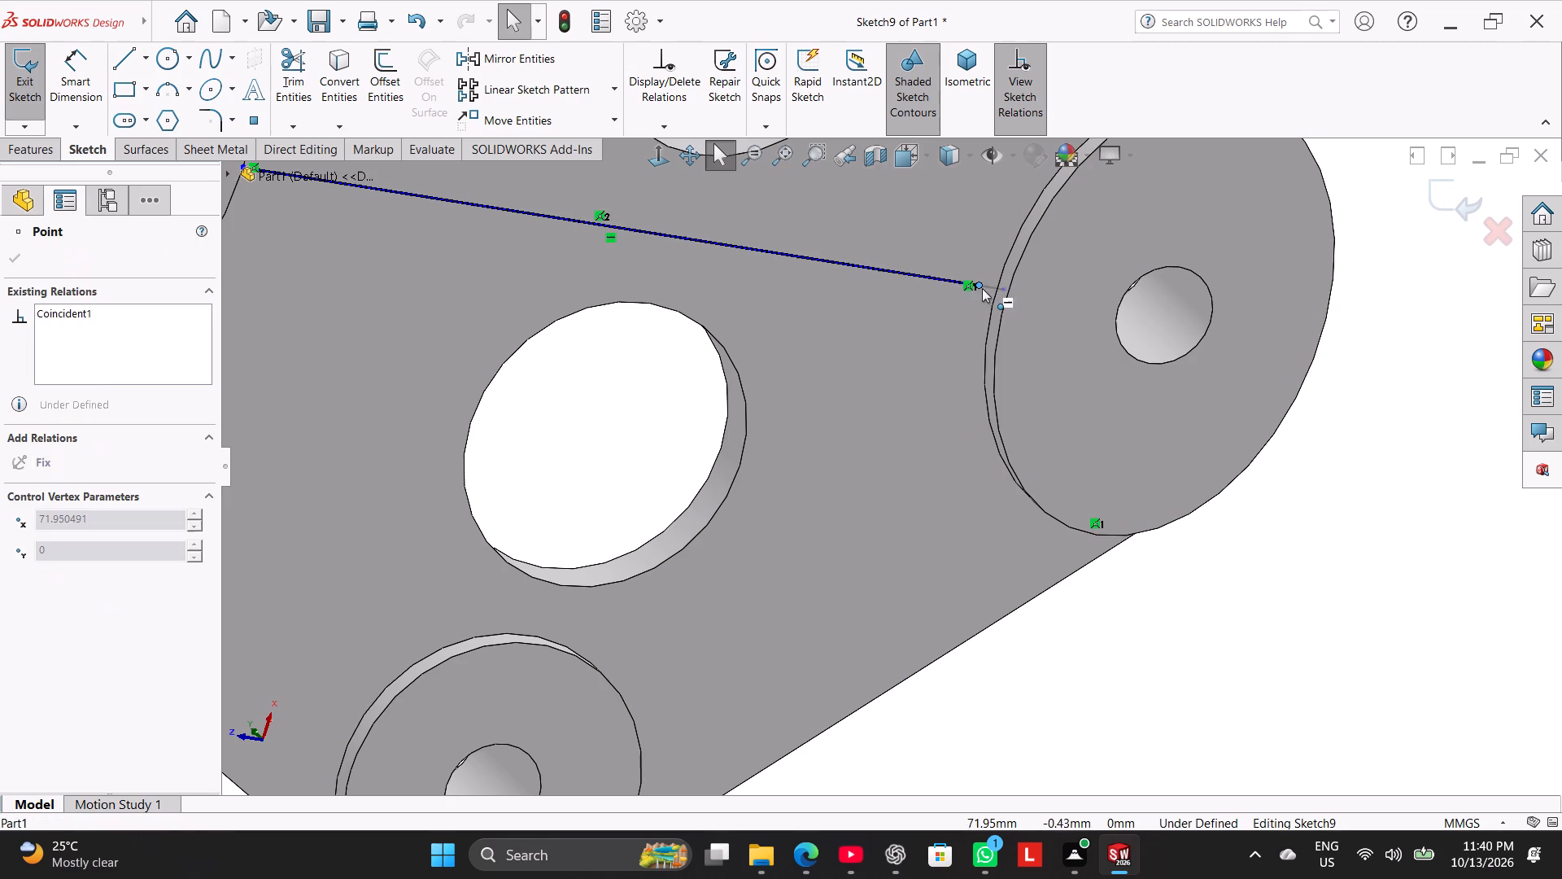
left_click_drag(982, 288, 932, 290)
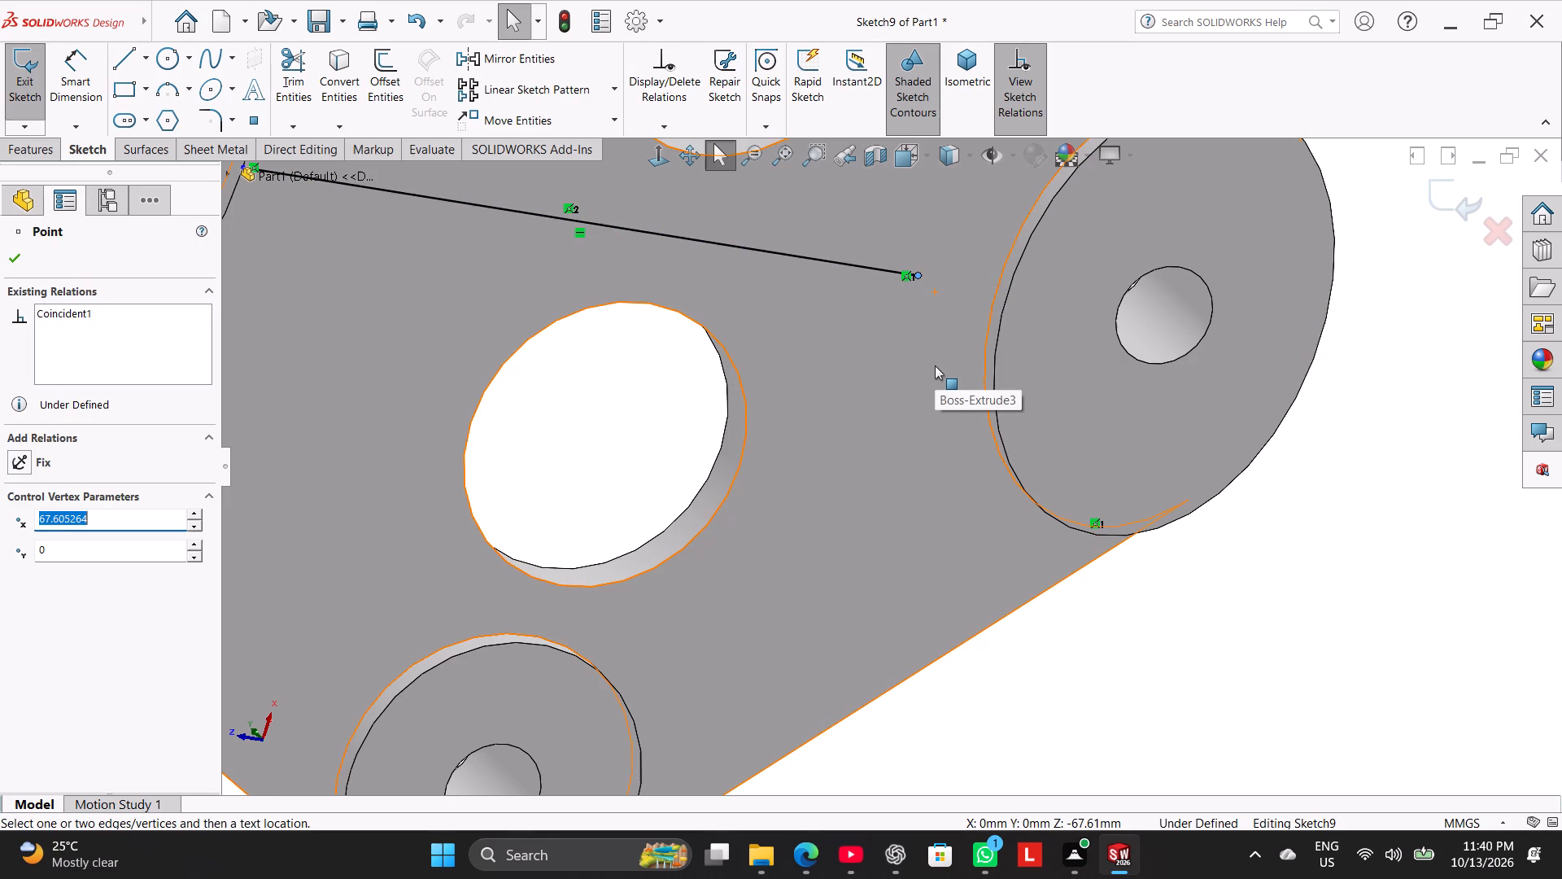
left_click(1330, 579)
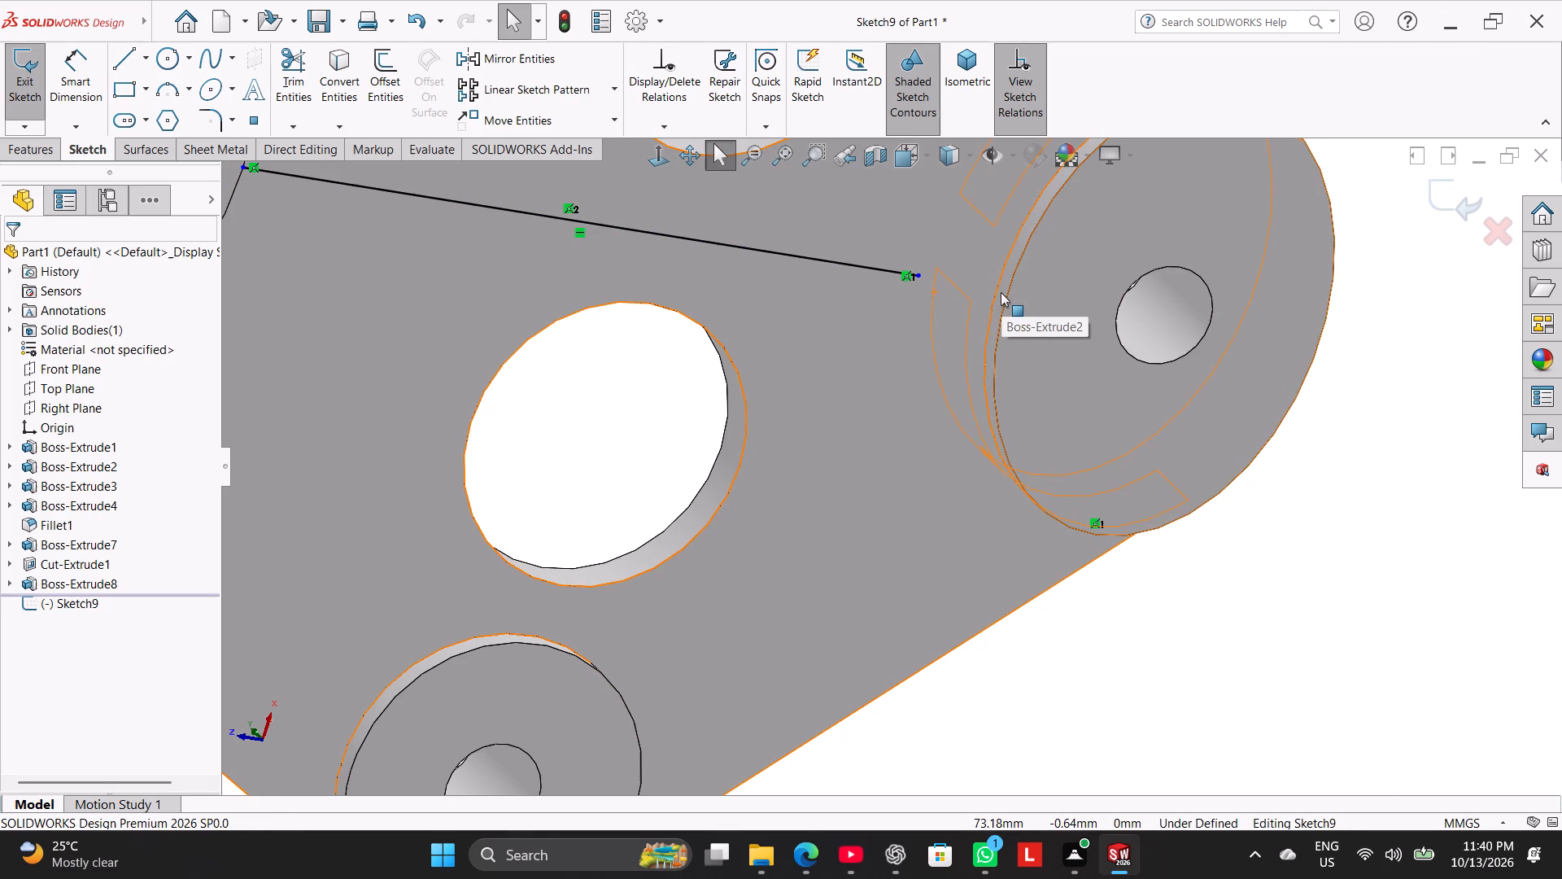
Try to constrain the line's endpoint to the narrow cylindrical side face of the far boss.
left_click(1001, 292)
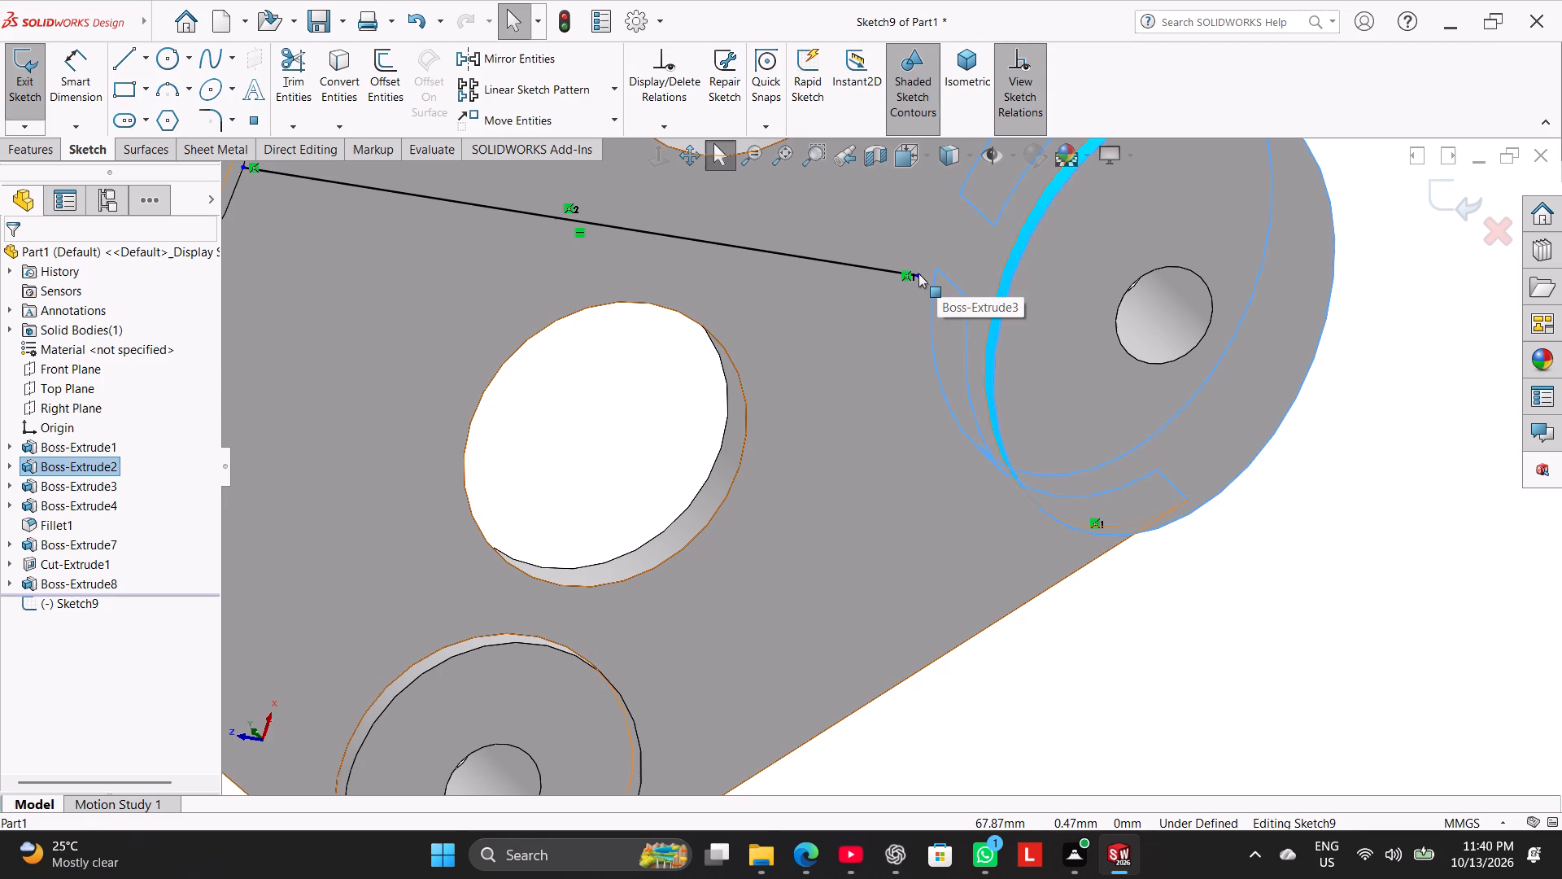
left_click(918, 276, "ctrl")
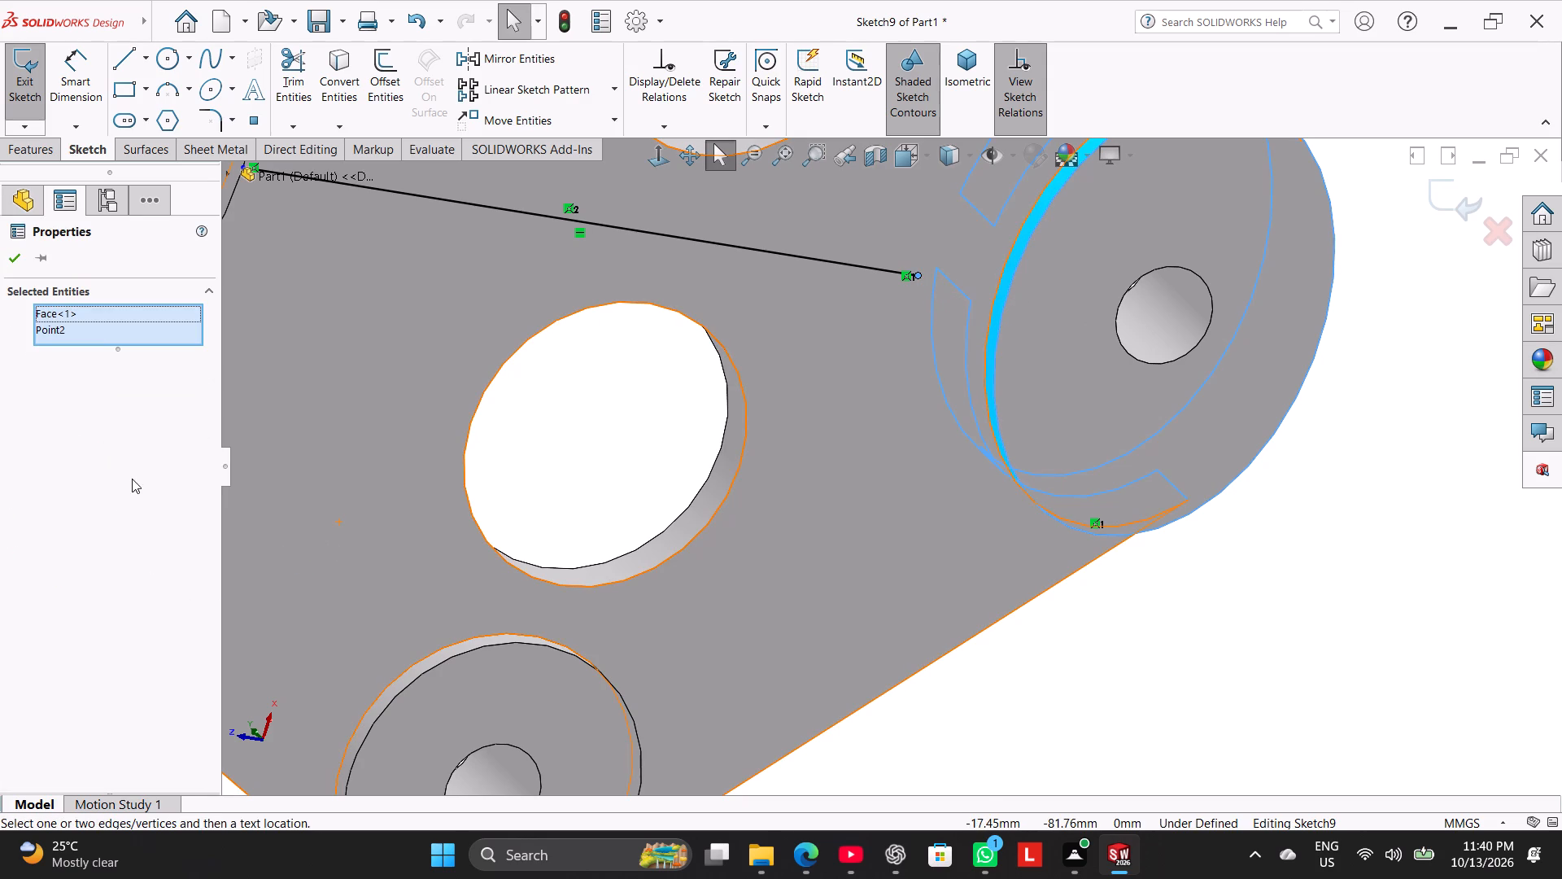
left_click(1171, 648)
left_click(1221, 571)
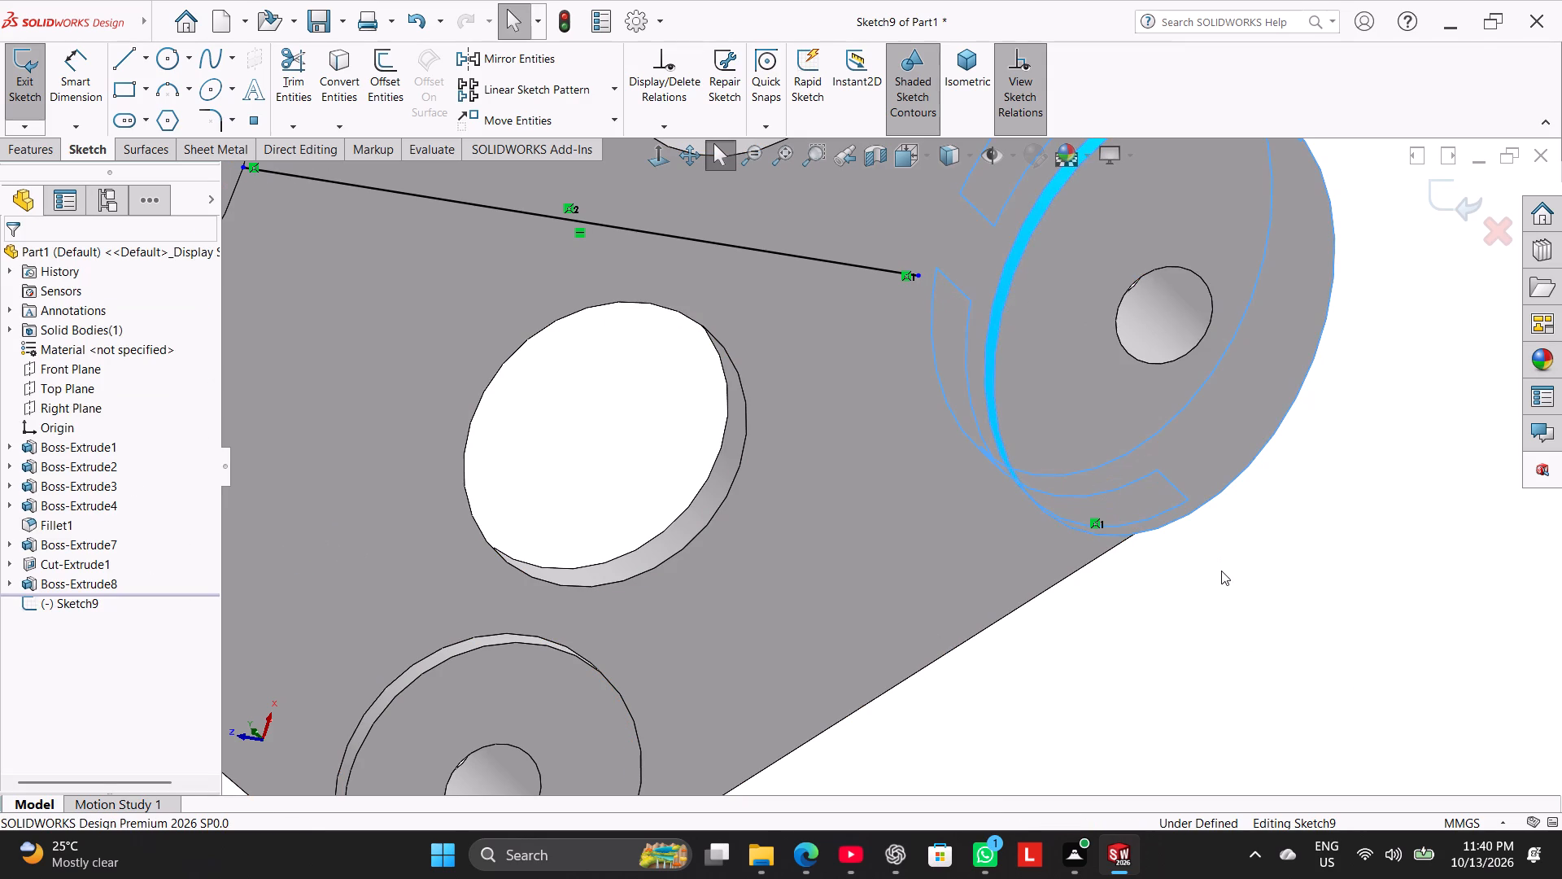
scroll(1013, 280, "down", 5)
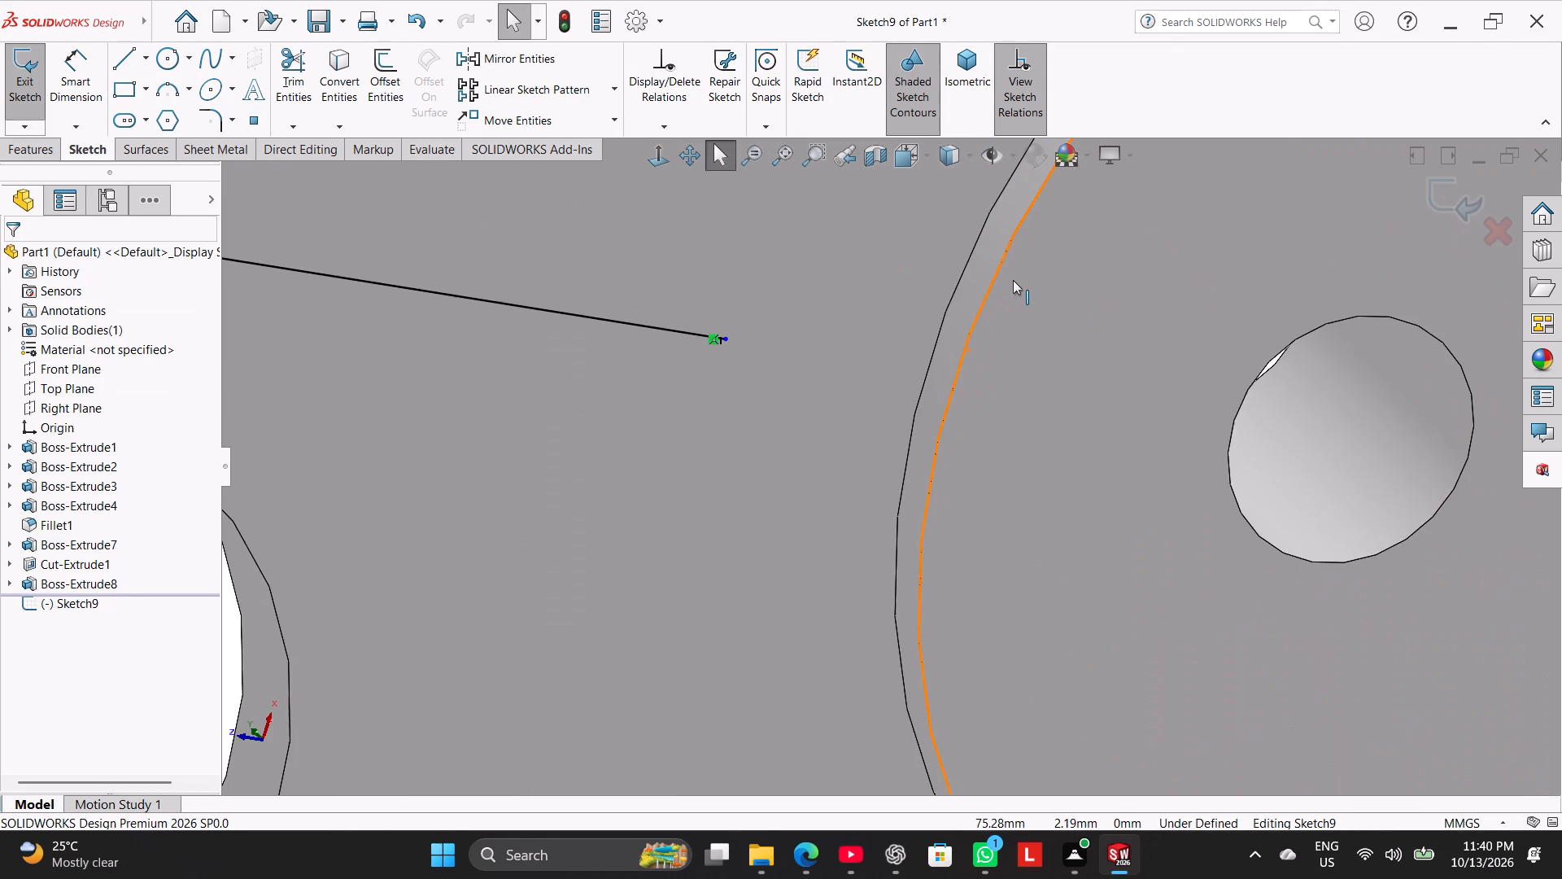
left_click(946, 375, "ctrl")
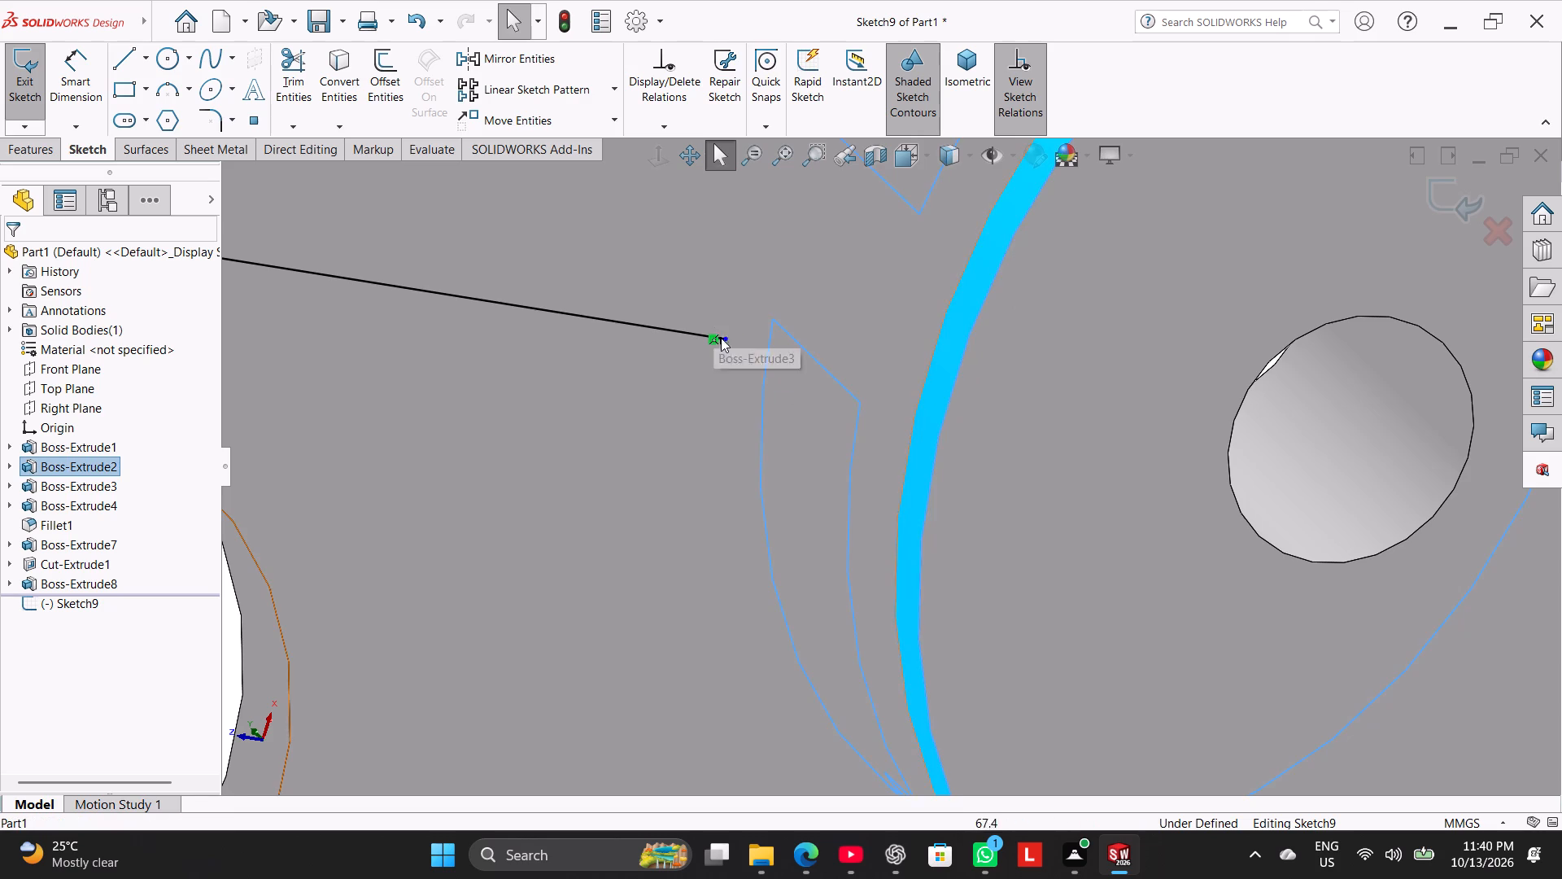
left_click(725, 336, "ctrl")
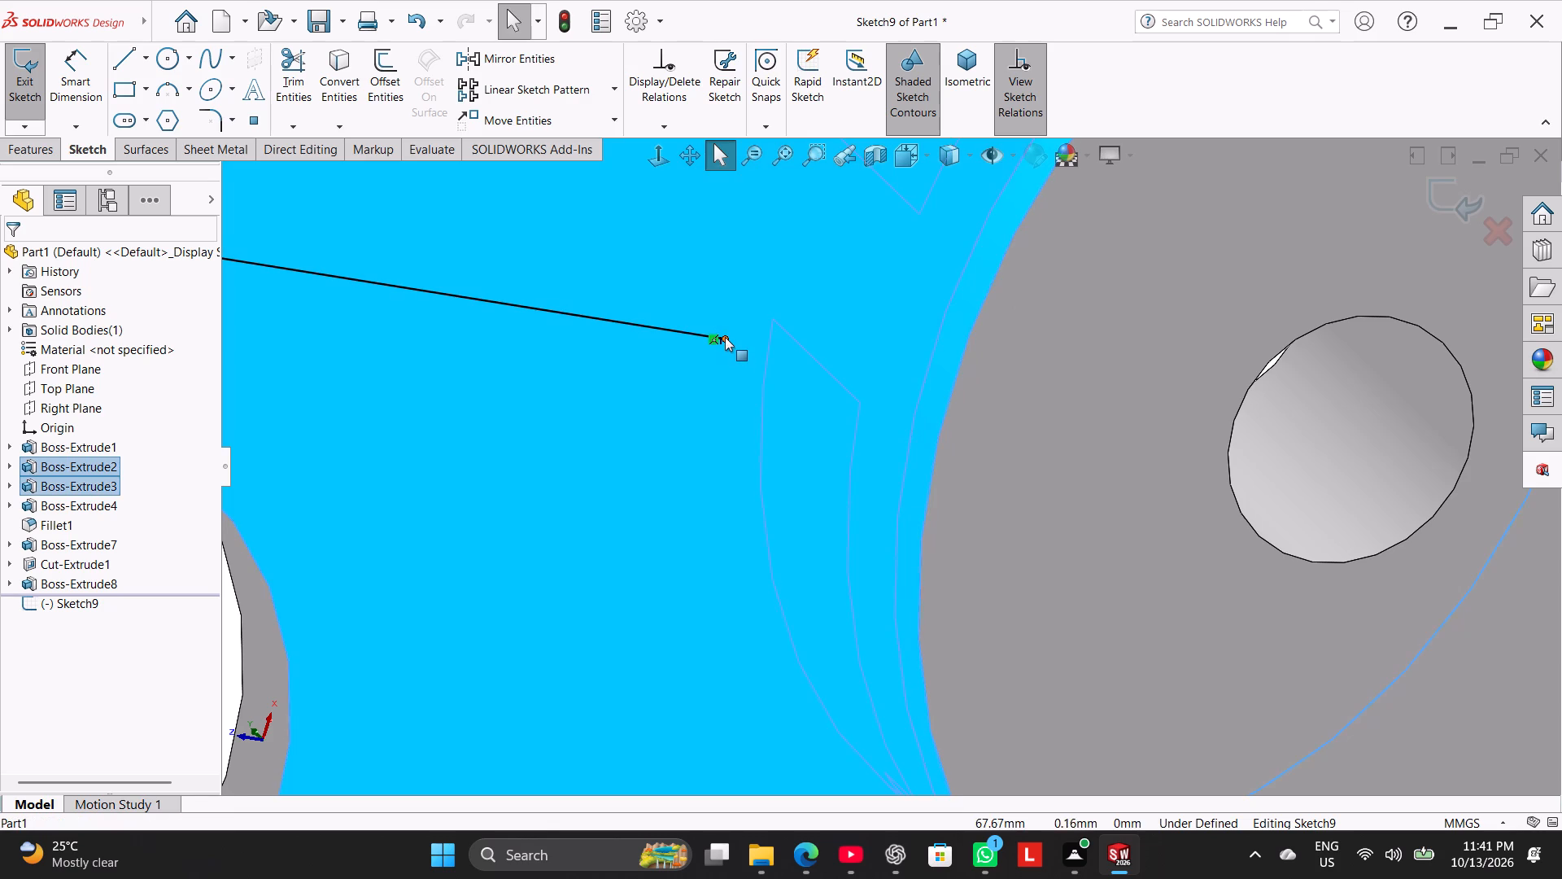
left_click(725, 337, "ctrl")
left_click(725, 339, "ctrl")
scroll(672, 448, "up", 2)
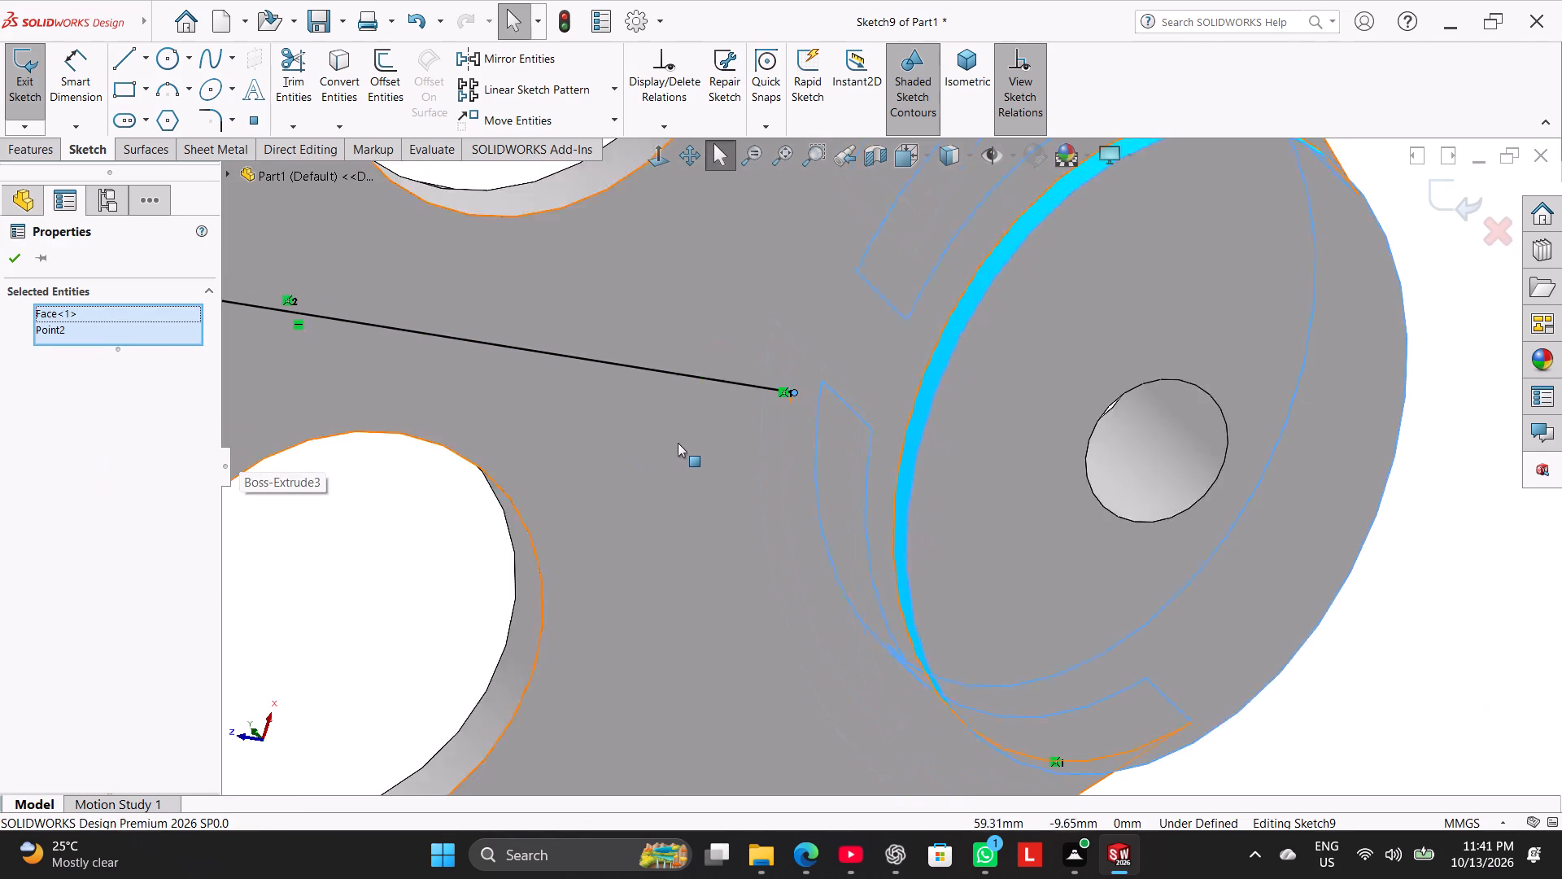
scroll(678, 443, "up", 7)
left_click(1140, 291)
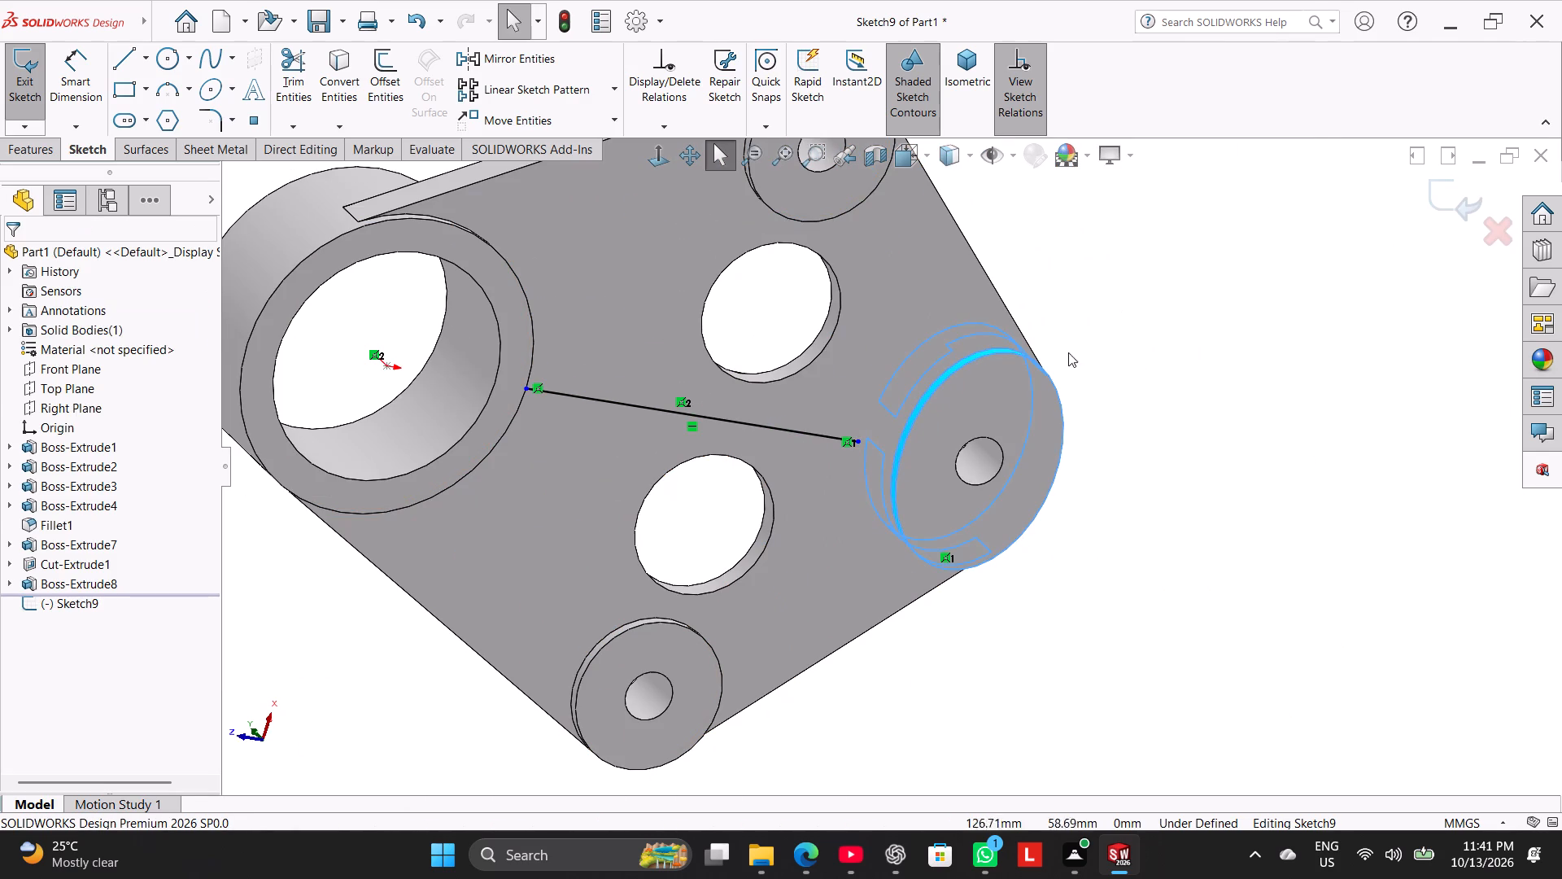
Stretch the line's endpoint back out to the near edge of the far boss.
left_click_drag(525, 391, 592, 409)
left_click(1127, 310)
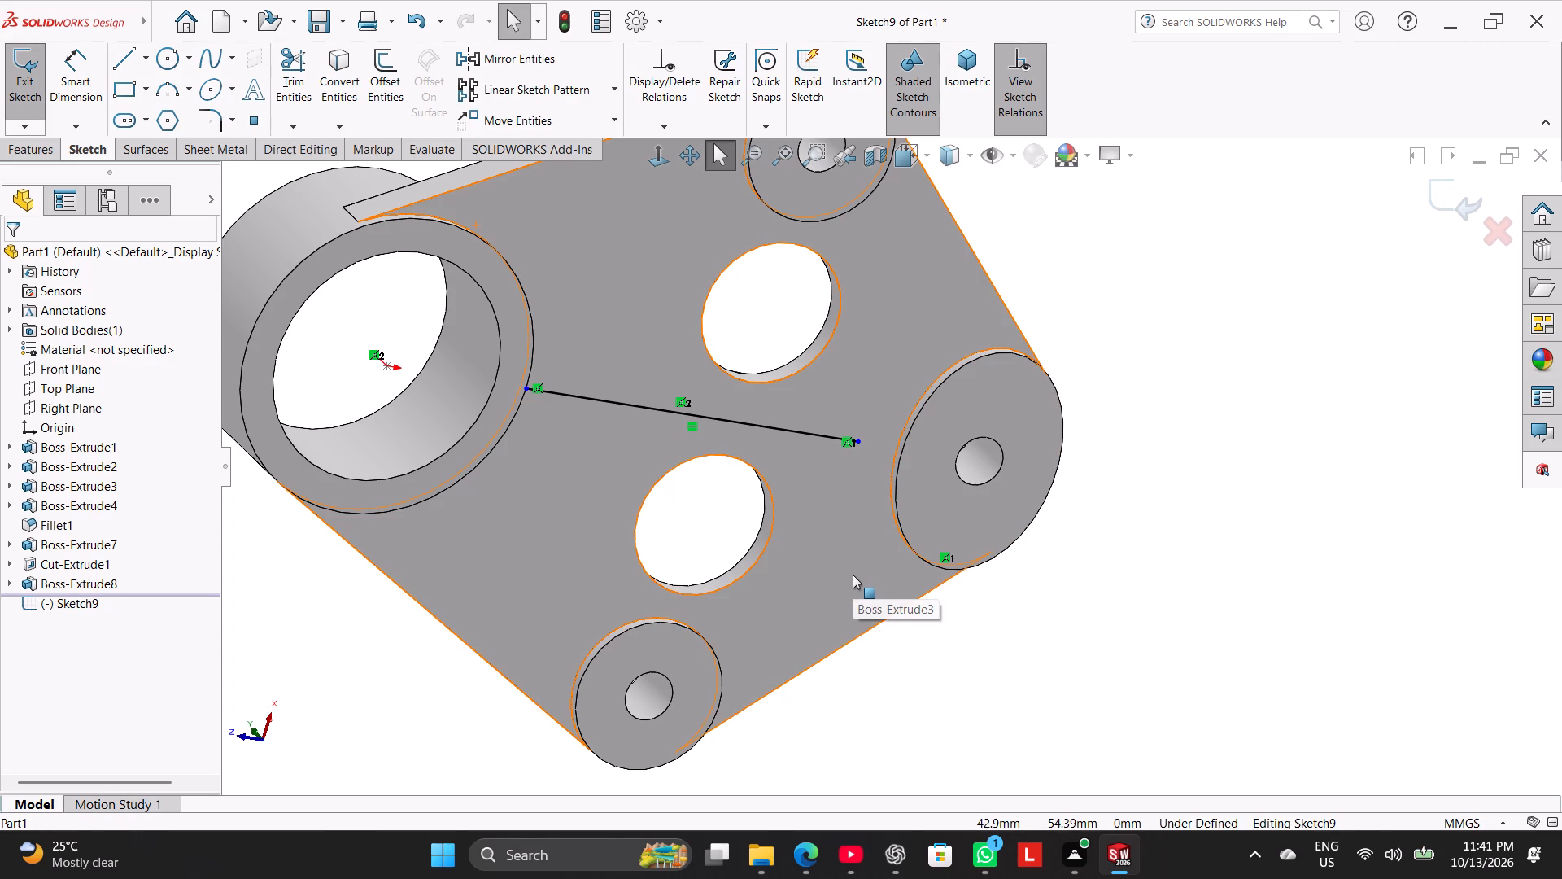
middle_click_drag(850, 558, 799, 342)
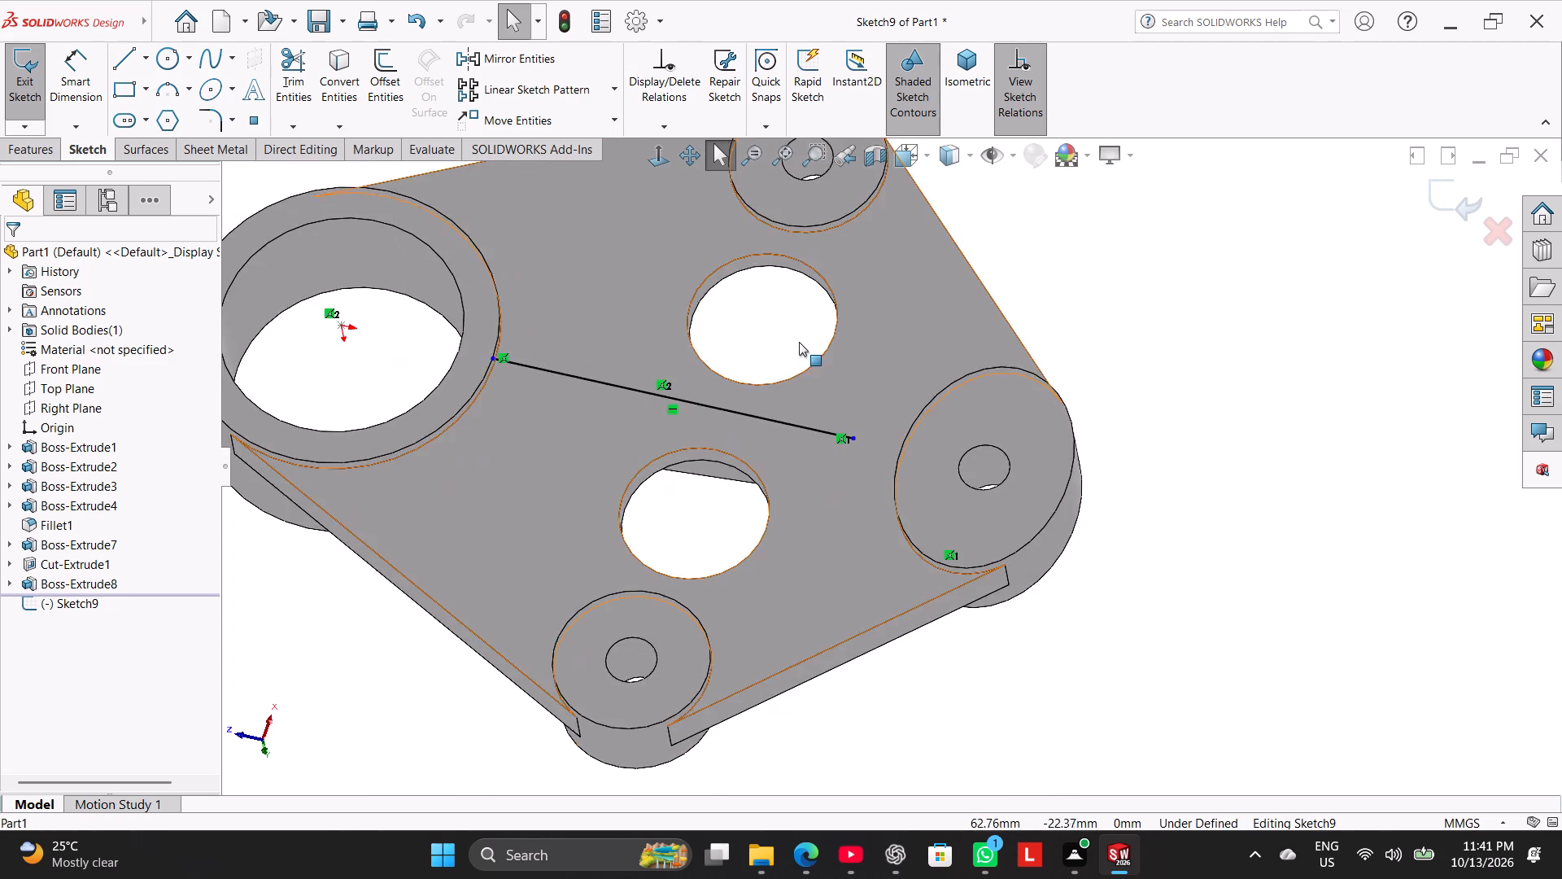
scroll(827, 396, "up", 4)
left_click(517, 596)
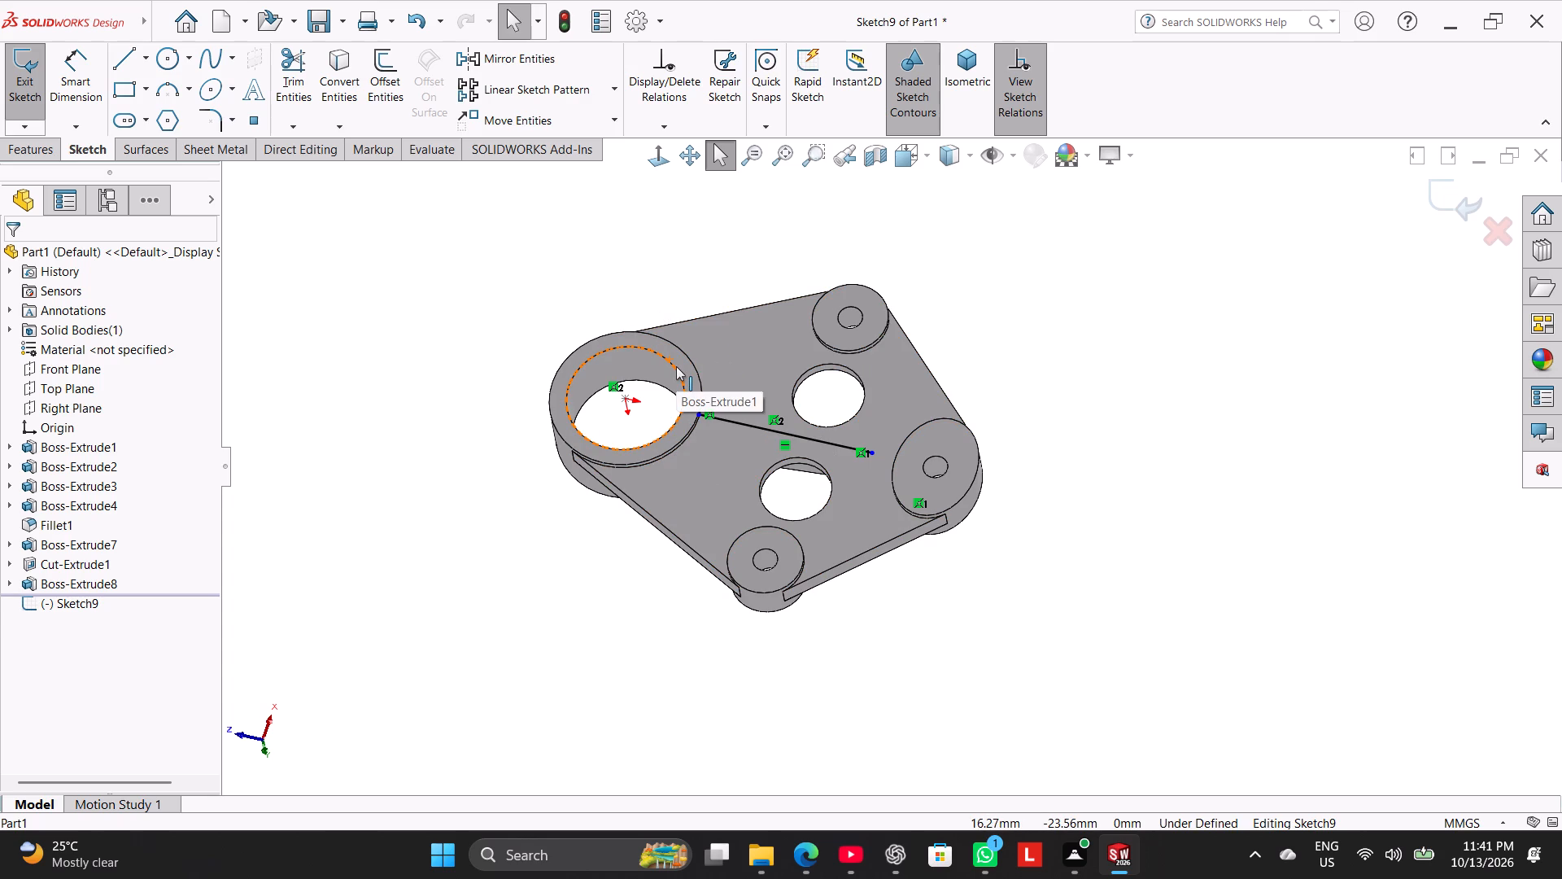
scroll(831, 396, "down", 3)
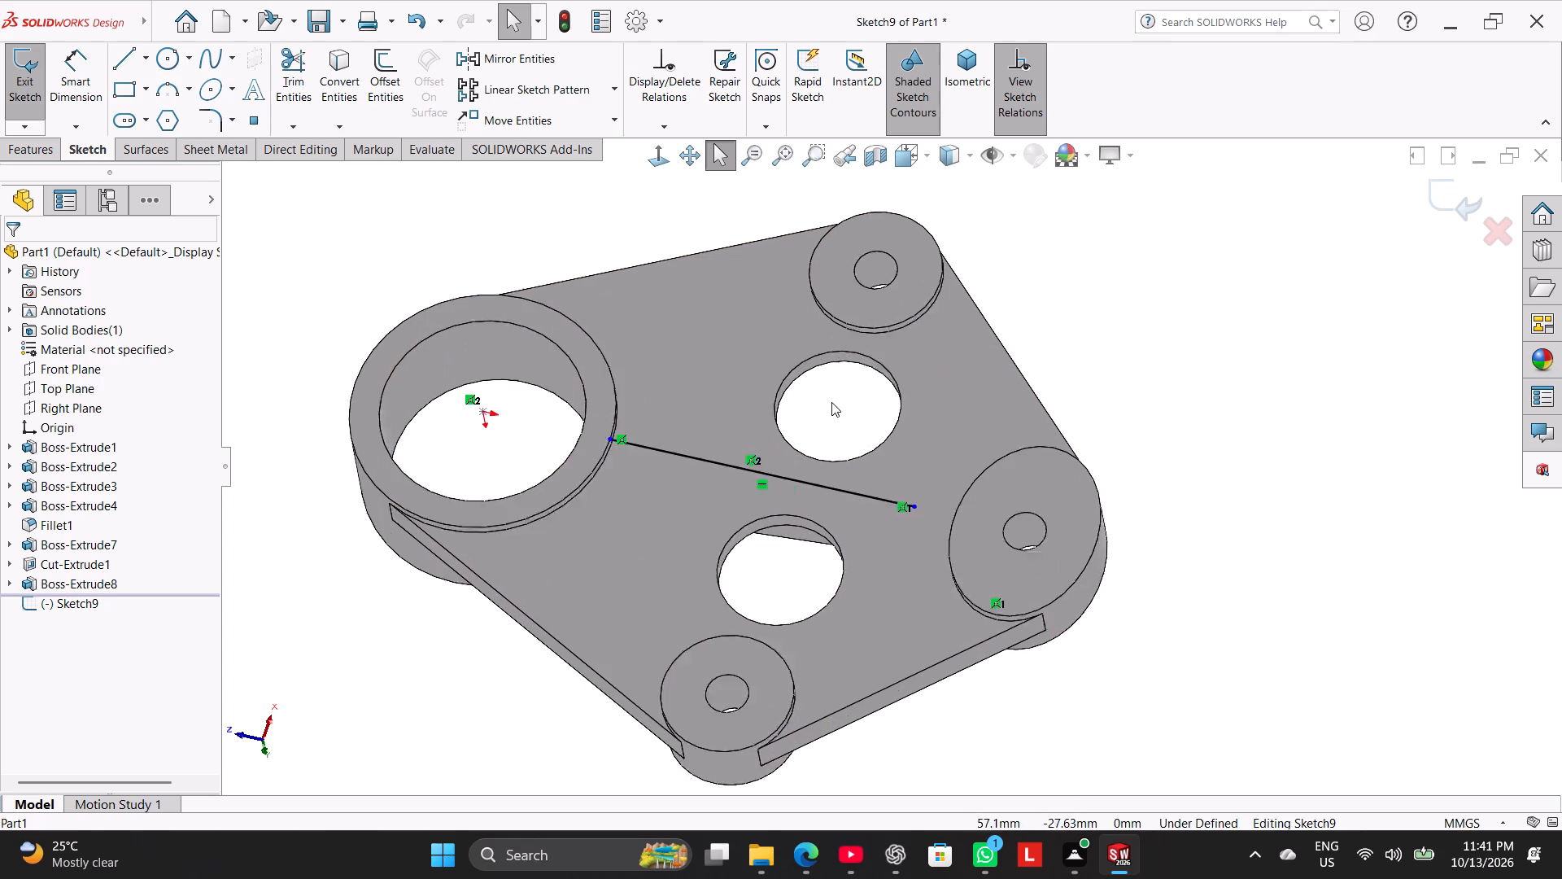
scroll(831, 402, "down", 1)
left_click_drag(932, 531, 982, 540)
left_click(1220, 292)
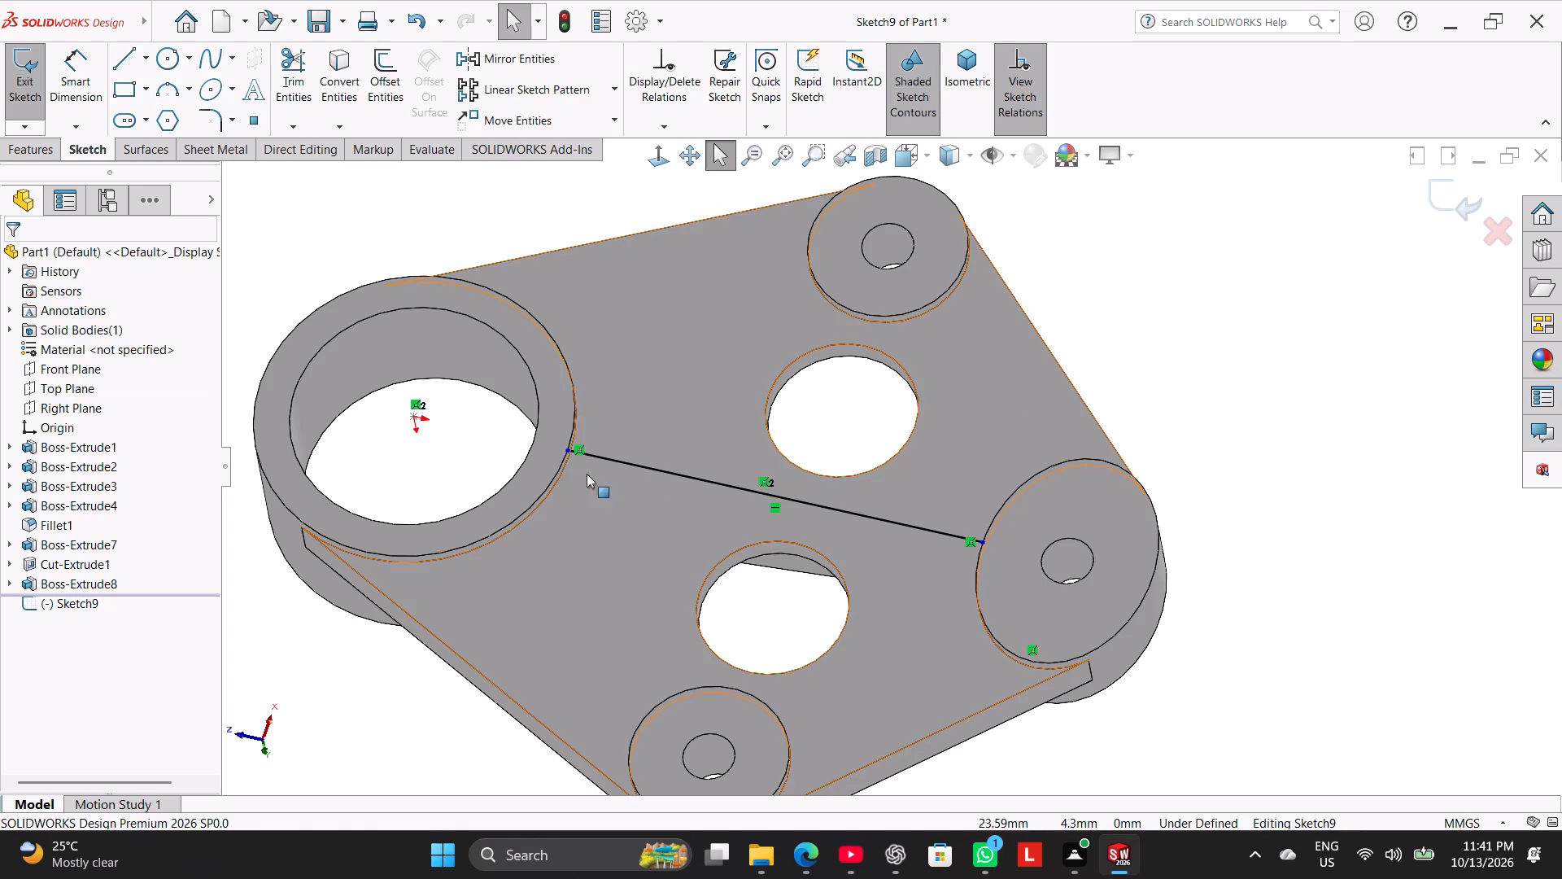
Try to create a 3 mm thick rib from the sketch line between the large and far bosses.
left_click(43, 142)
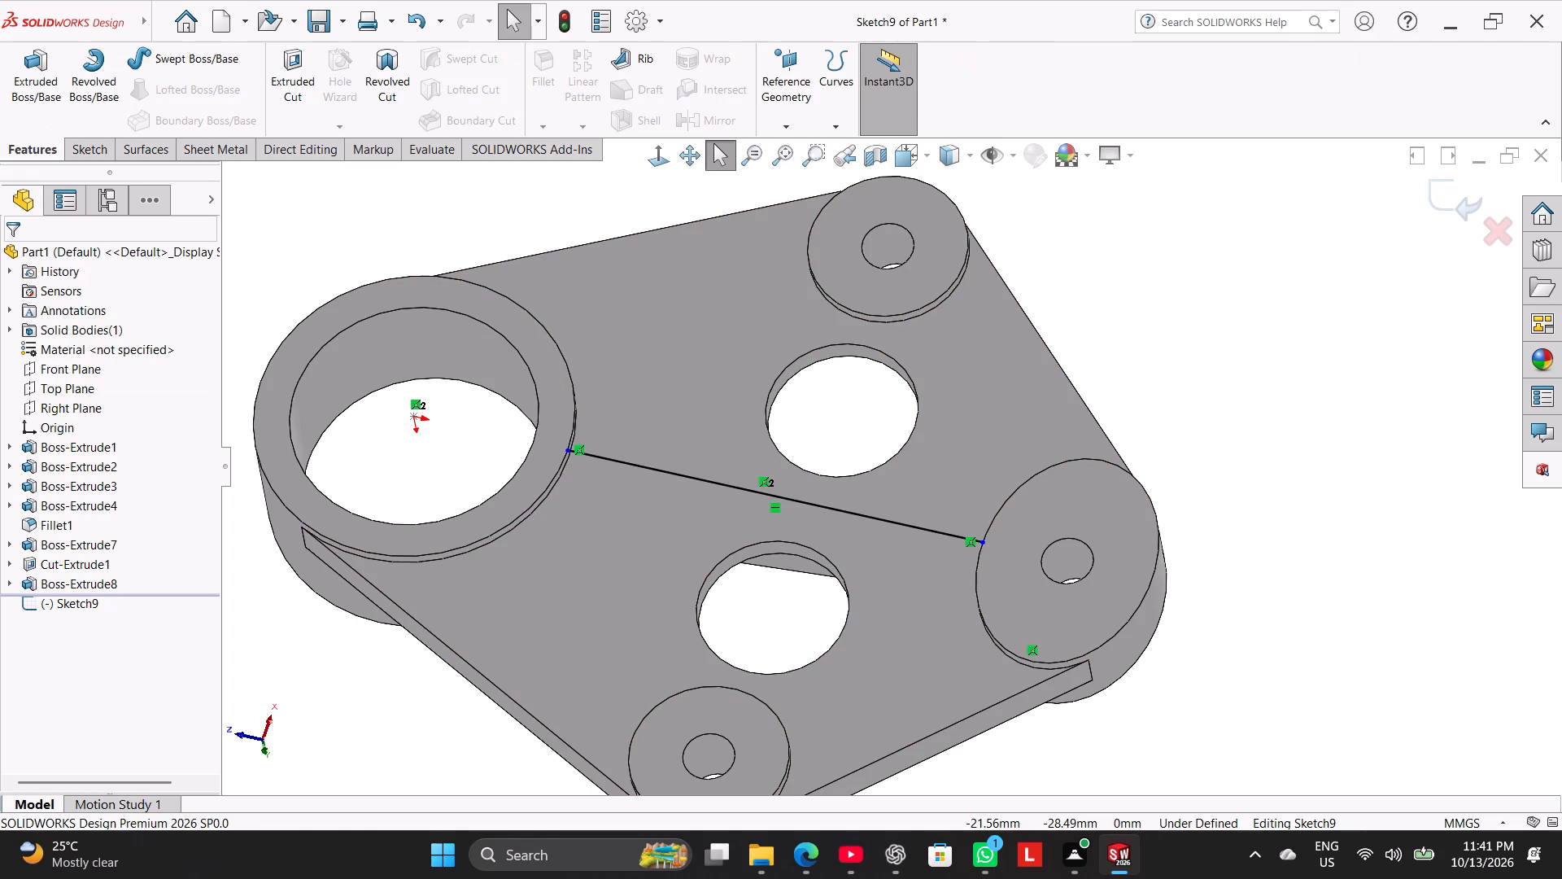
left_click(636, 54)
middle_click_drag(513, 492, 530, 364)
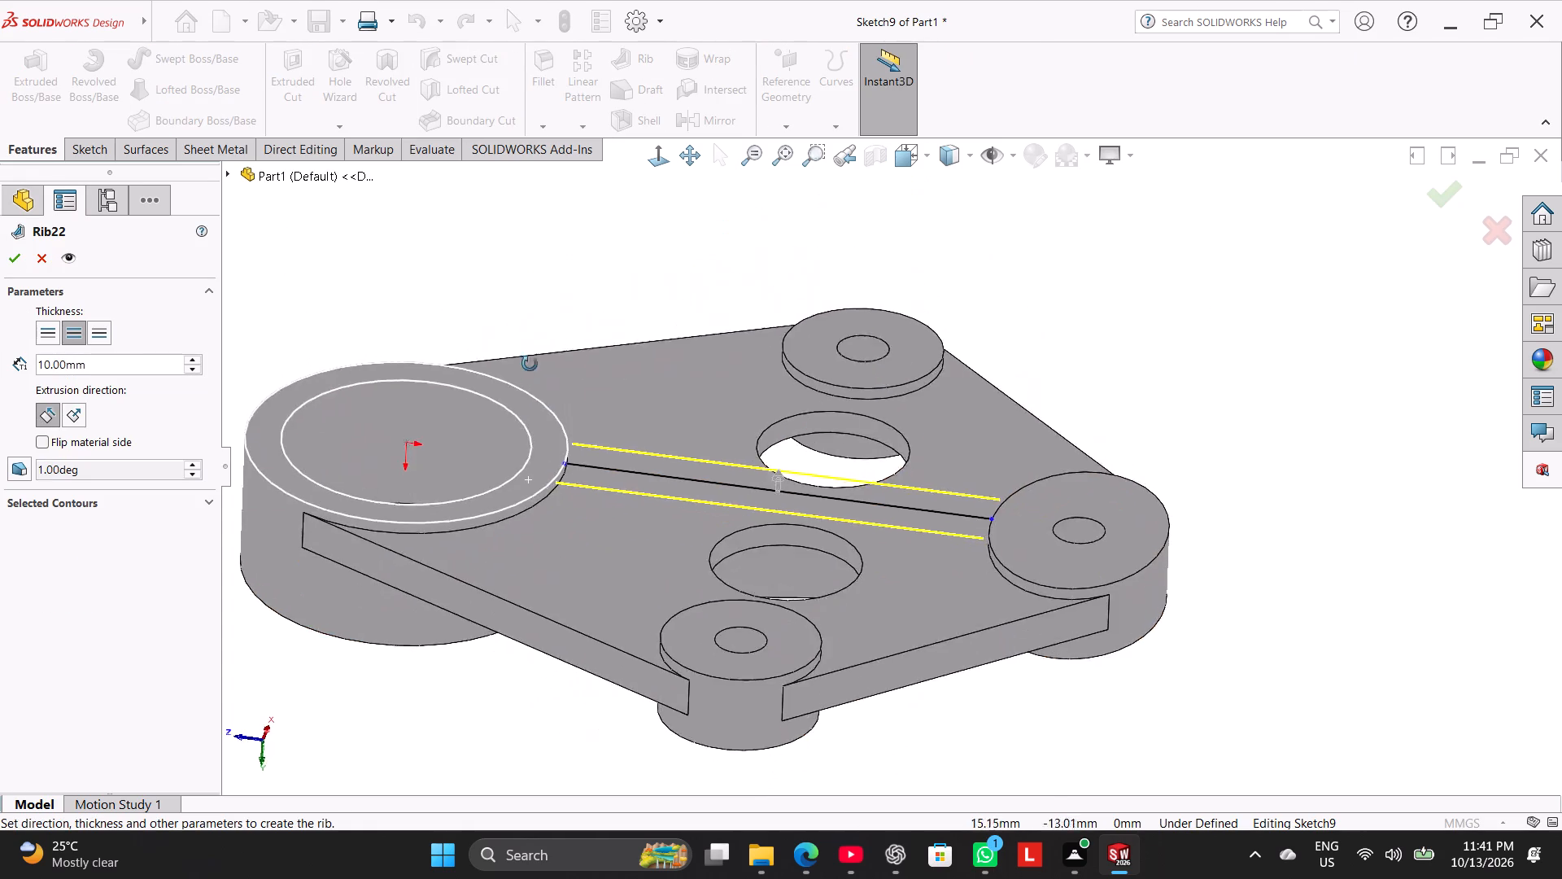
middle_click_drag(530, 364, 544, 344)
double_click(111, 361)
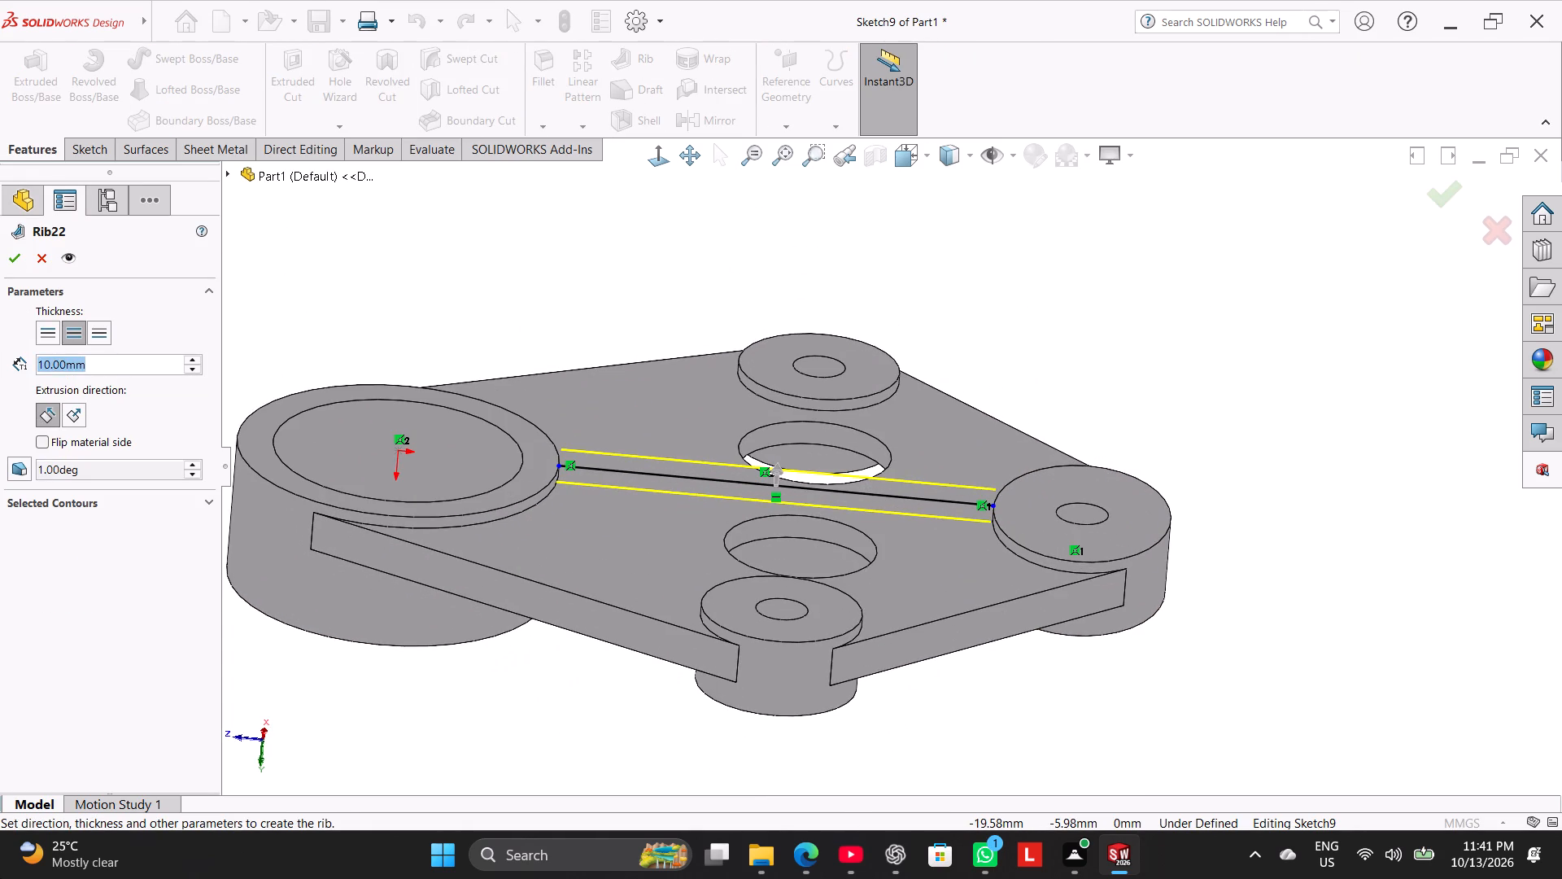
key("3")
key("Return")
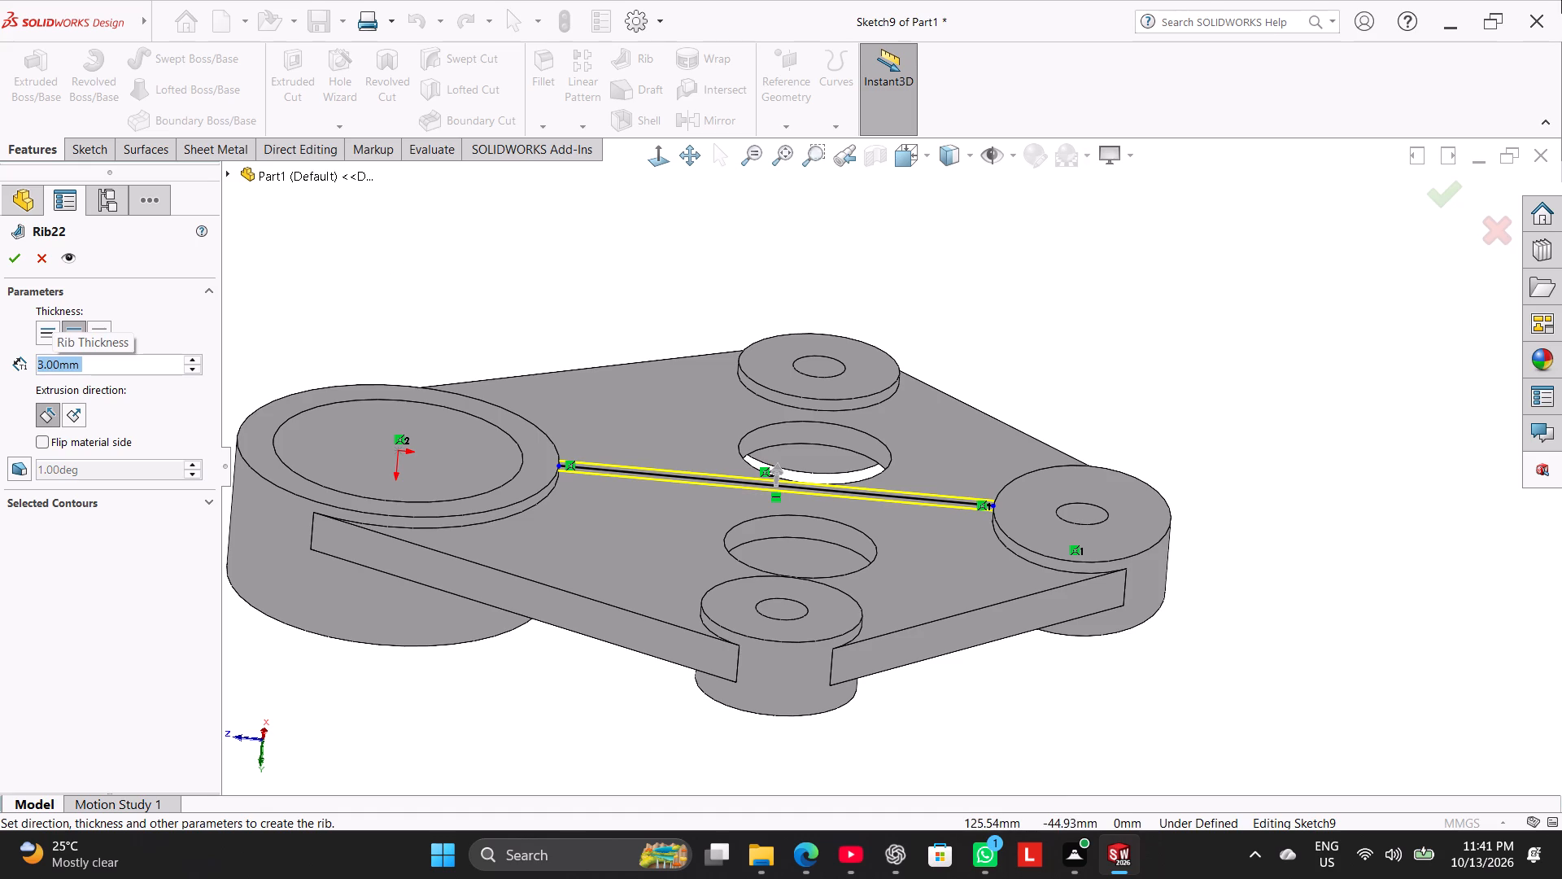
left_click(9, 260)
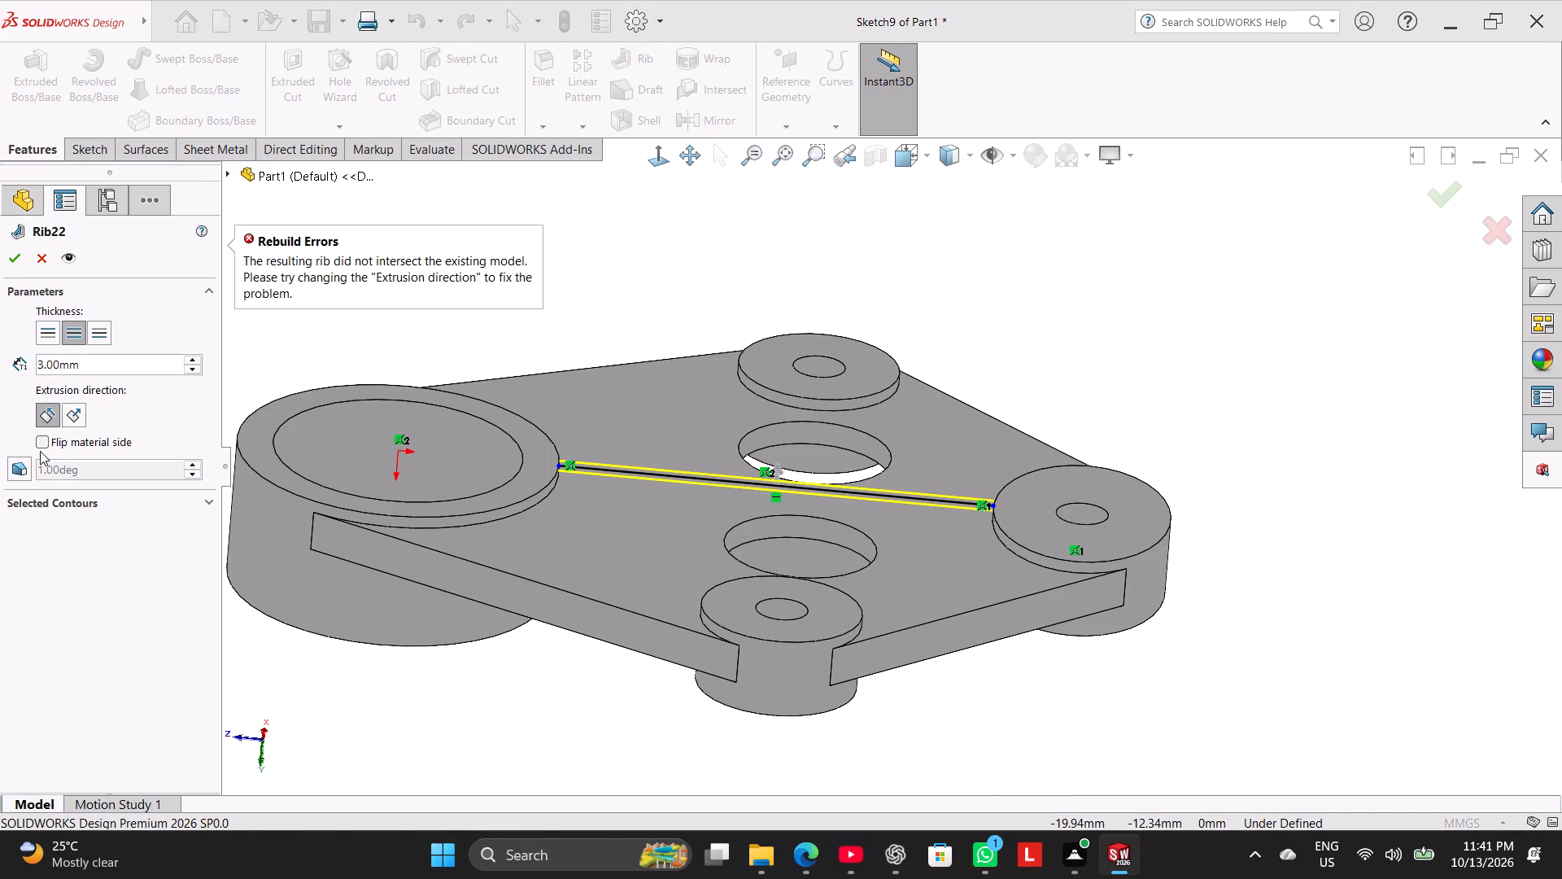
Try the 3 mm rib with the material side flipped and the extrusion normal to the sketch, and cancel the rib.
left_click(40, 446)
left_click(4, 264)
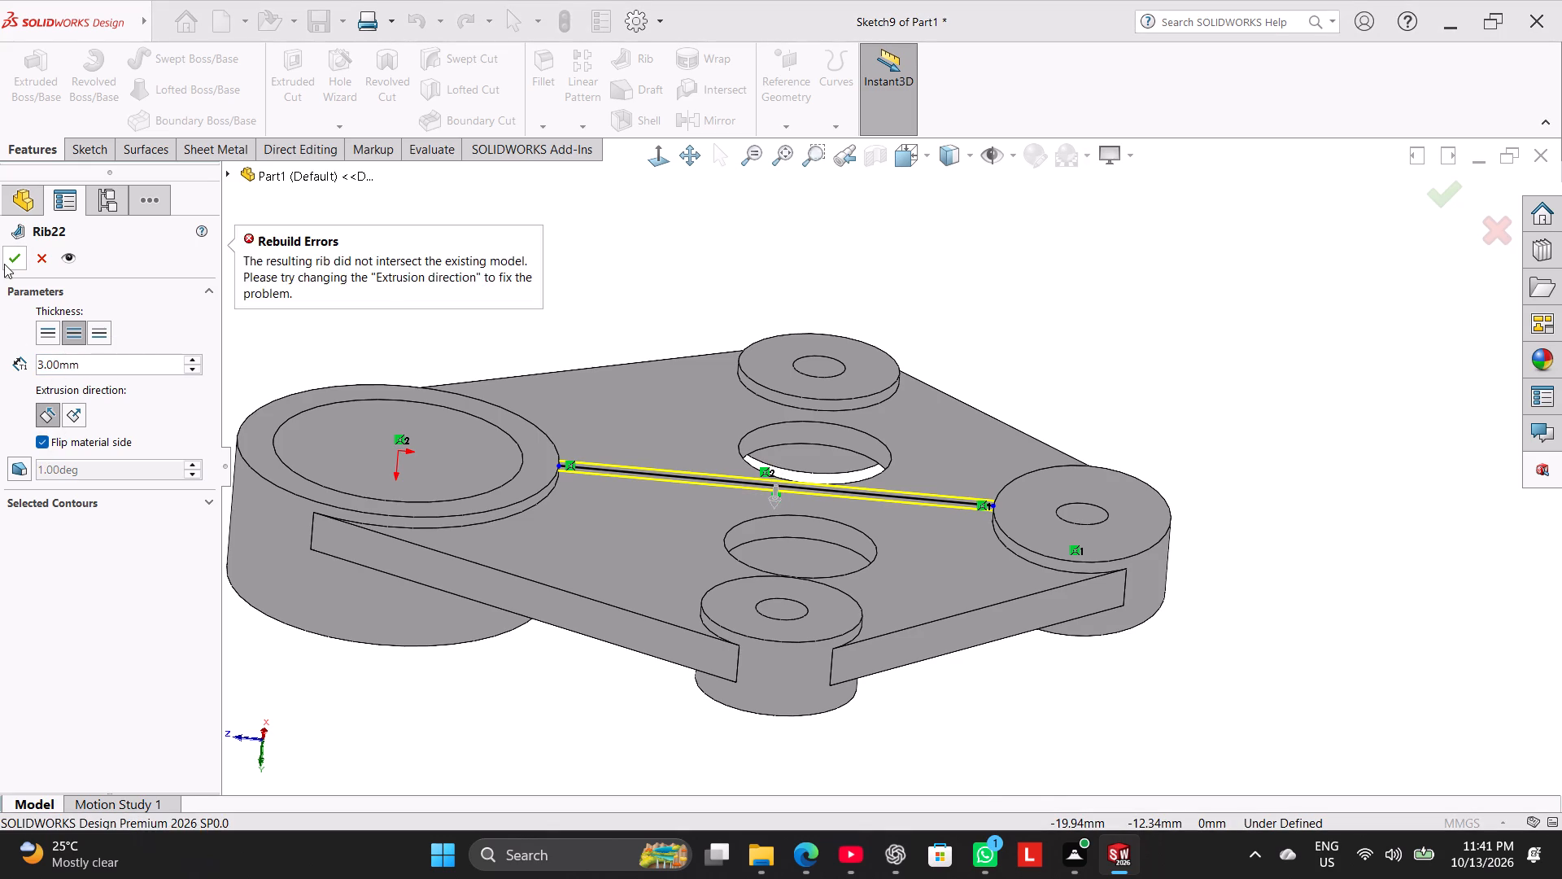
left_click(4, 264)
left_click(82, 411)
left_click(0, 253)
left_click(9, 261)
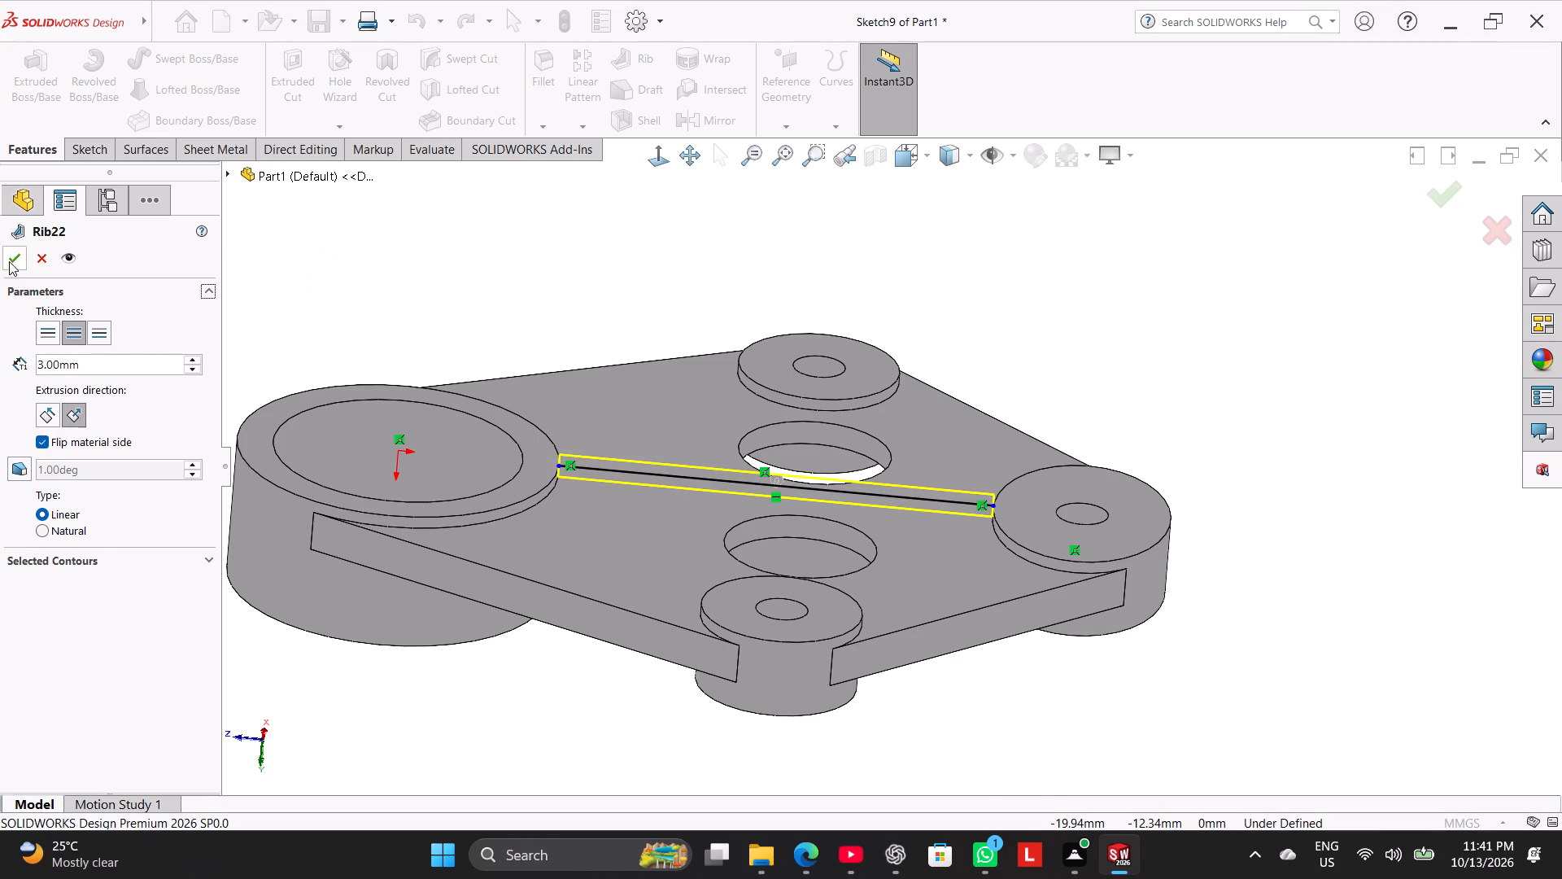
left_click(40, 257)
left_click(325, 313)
Pull the line's endpoint away from the large boss's rim to X about 21.23 mm.
scroll(741, 458, "down", 6)
scroll(386, 419, "up", 3)
scroll(381, 415, "down", 4)
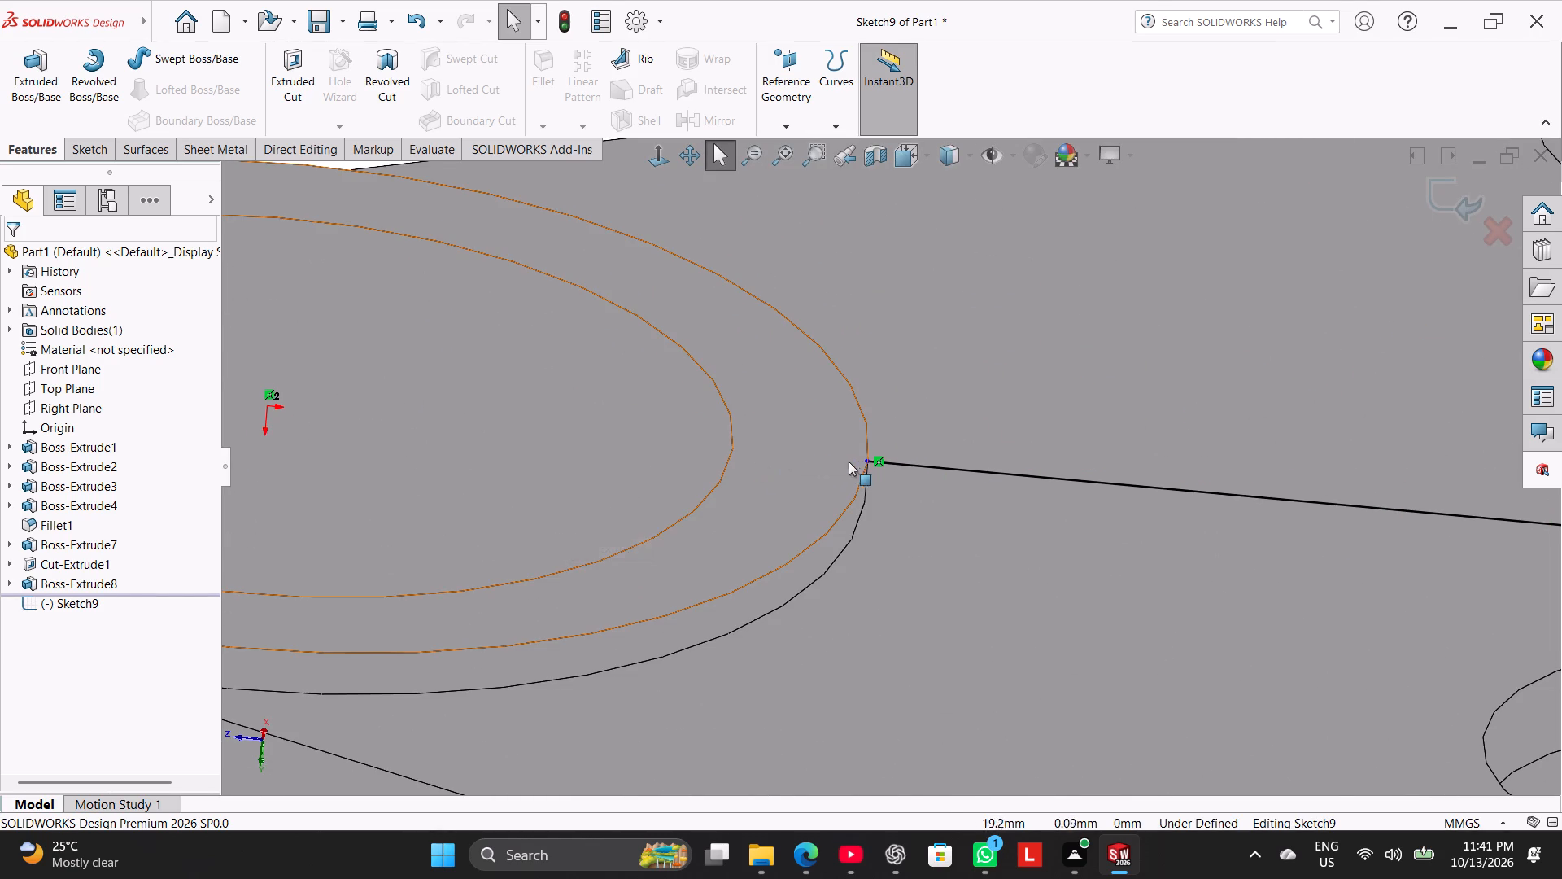
left_click_drag(866, 461, 904, 474)
scroll(815, 328, "up", 4)
left_click(818, 228)
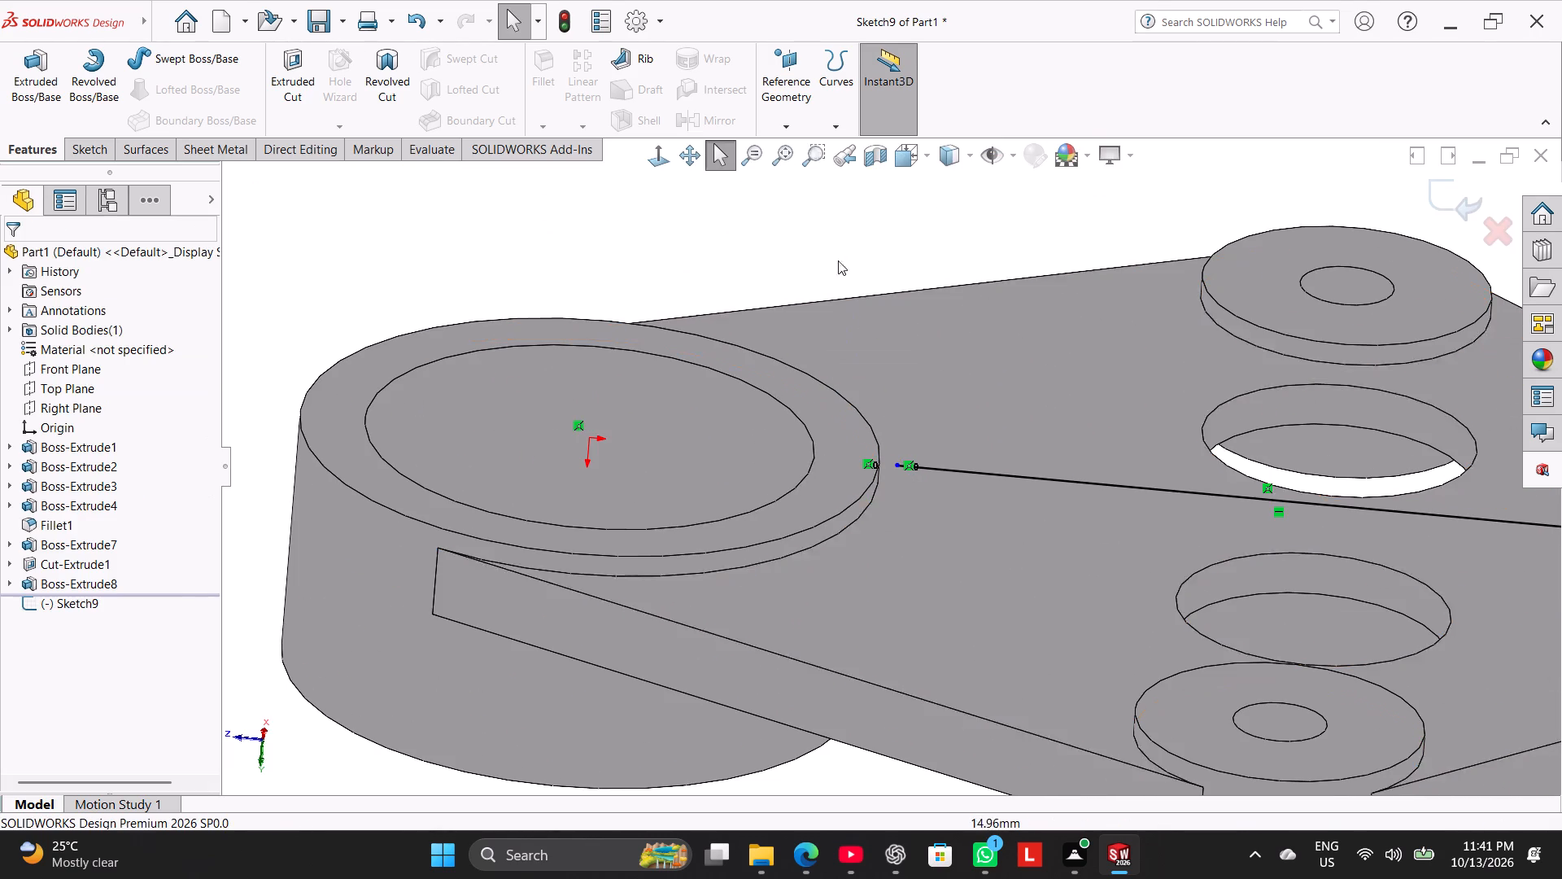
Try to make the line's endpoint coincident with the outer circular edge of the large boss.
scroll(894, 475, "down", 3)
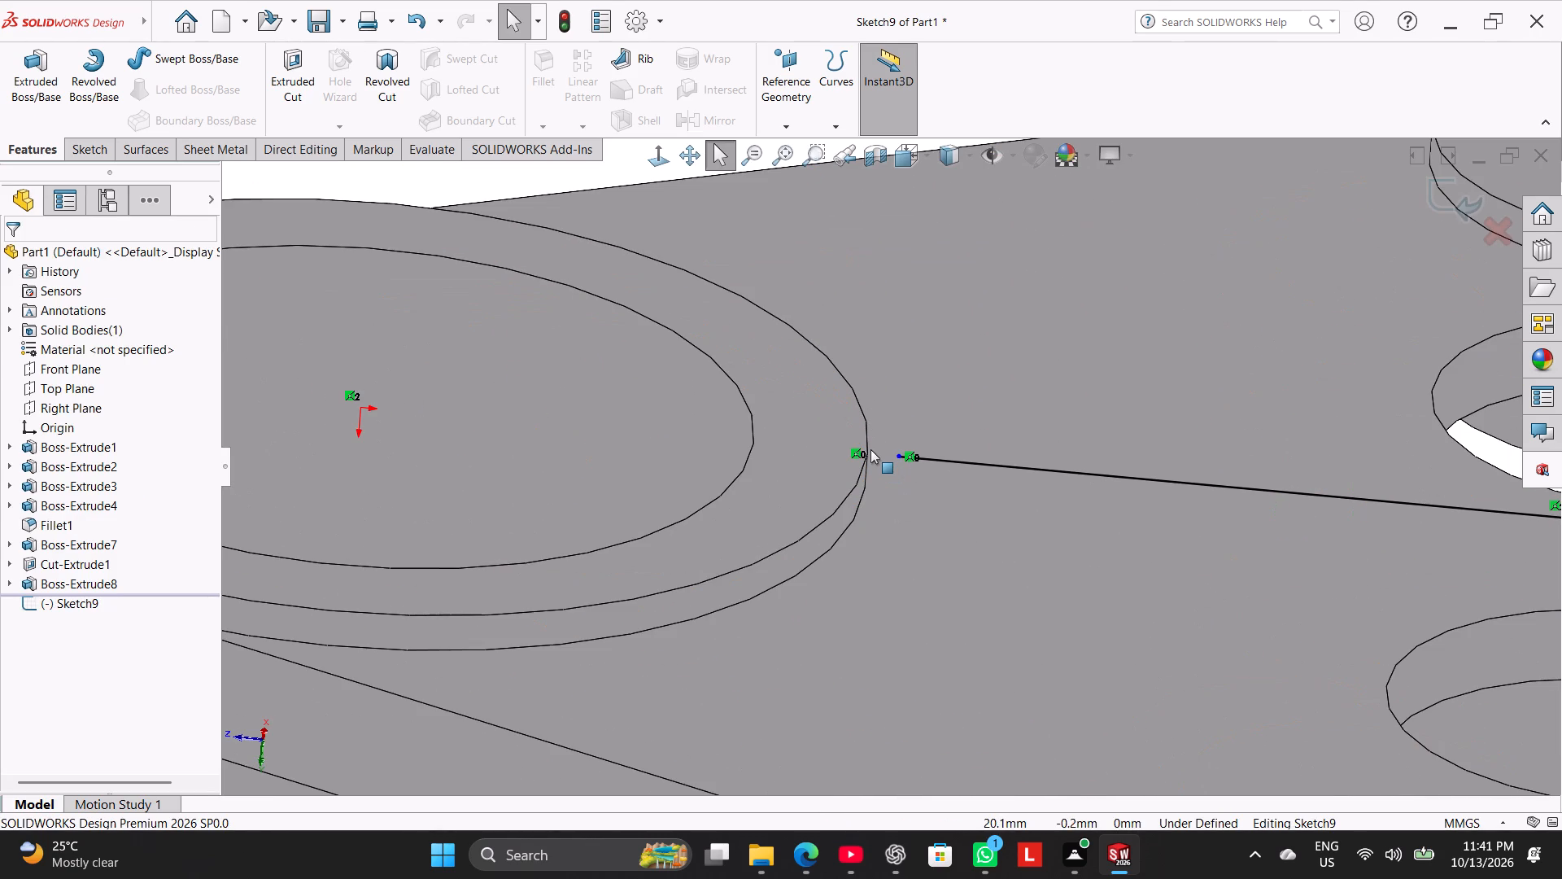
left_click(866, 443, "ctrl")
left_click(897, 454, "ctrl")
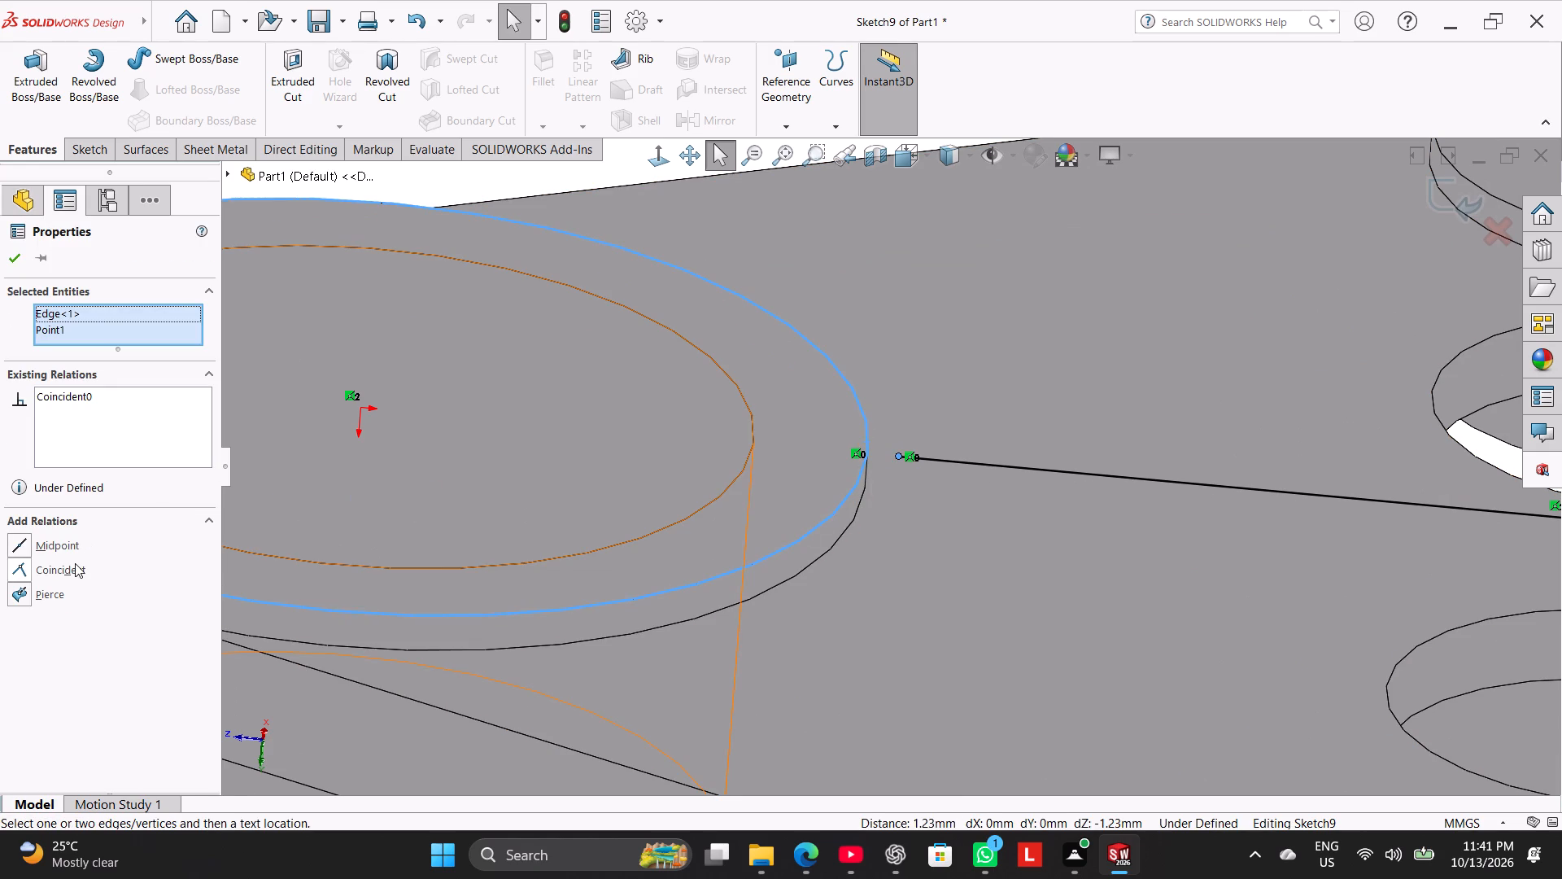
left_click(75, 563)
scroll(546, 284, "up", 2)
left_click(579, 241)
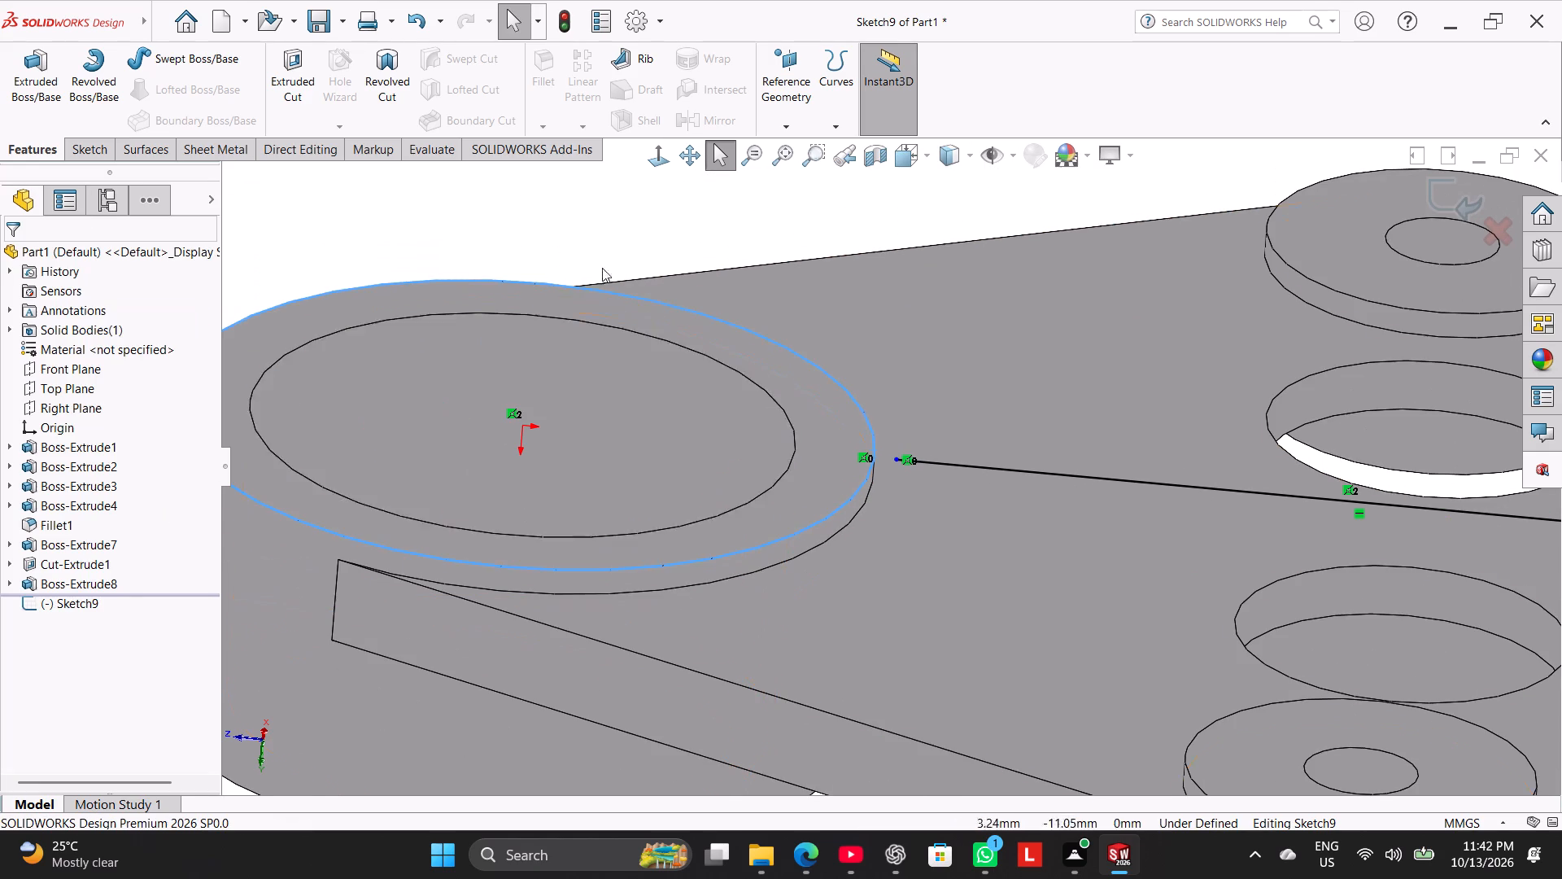
Add a Pierce relation between the line's endpoint and the outer circular edge of the large boss.
left_click(896, 457, "ctrl")
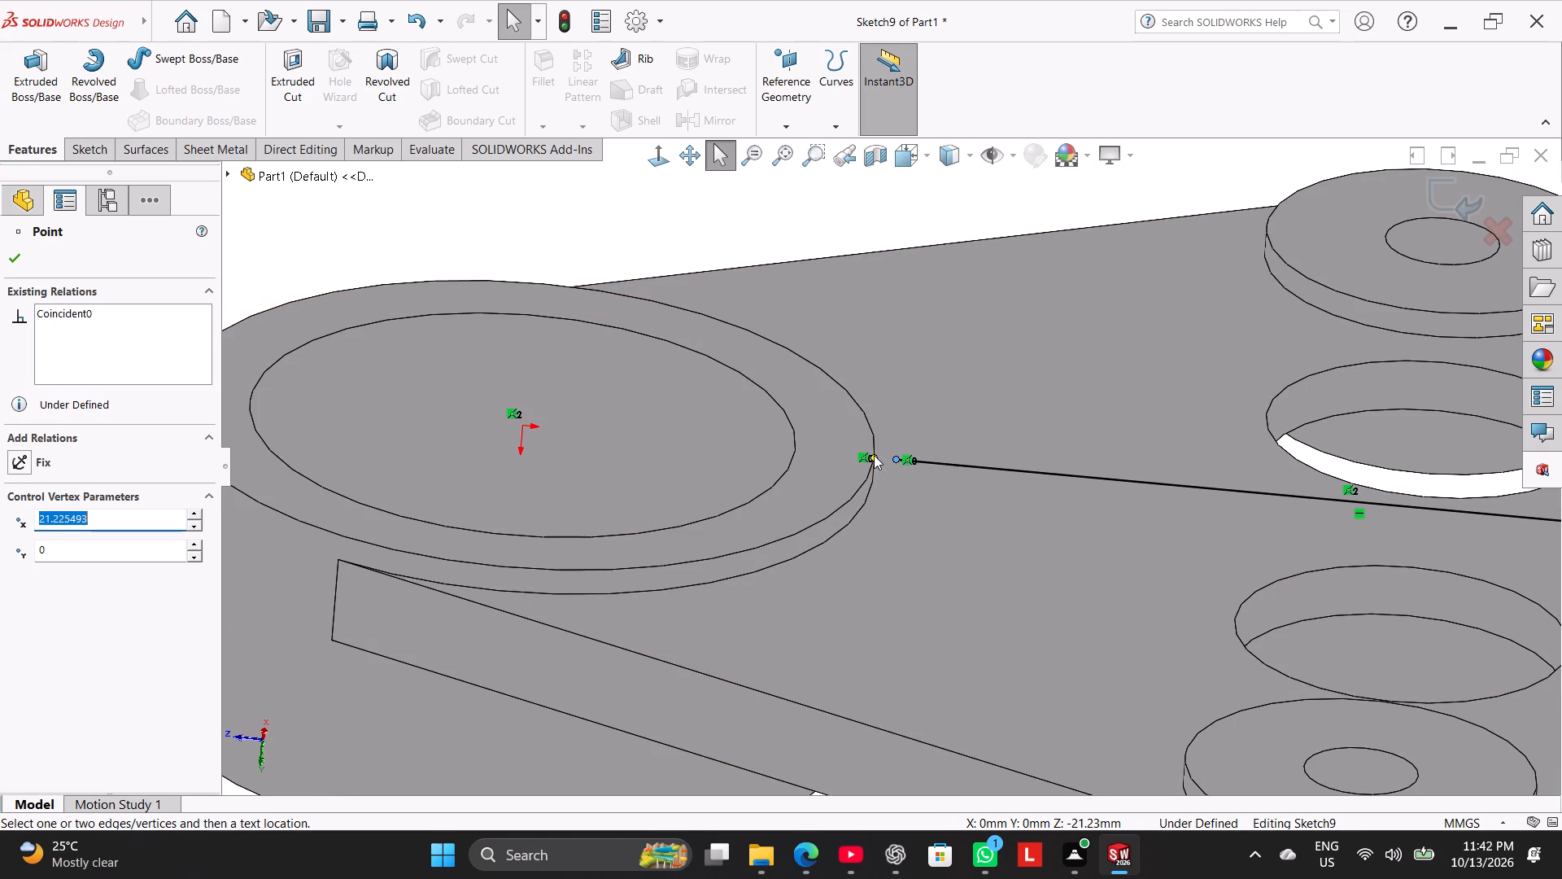
left_click(874, 444, "ctrl")
left_click(33, 593)
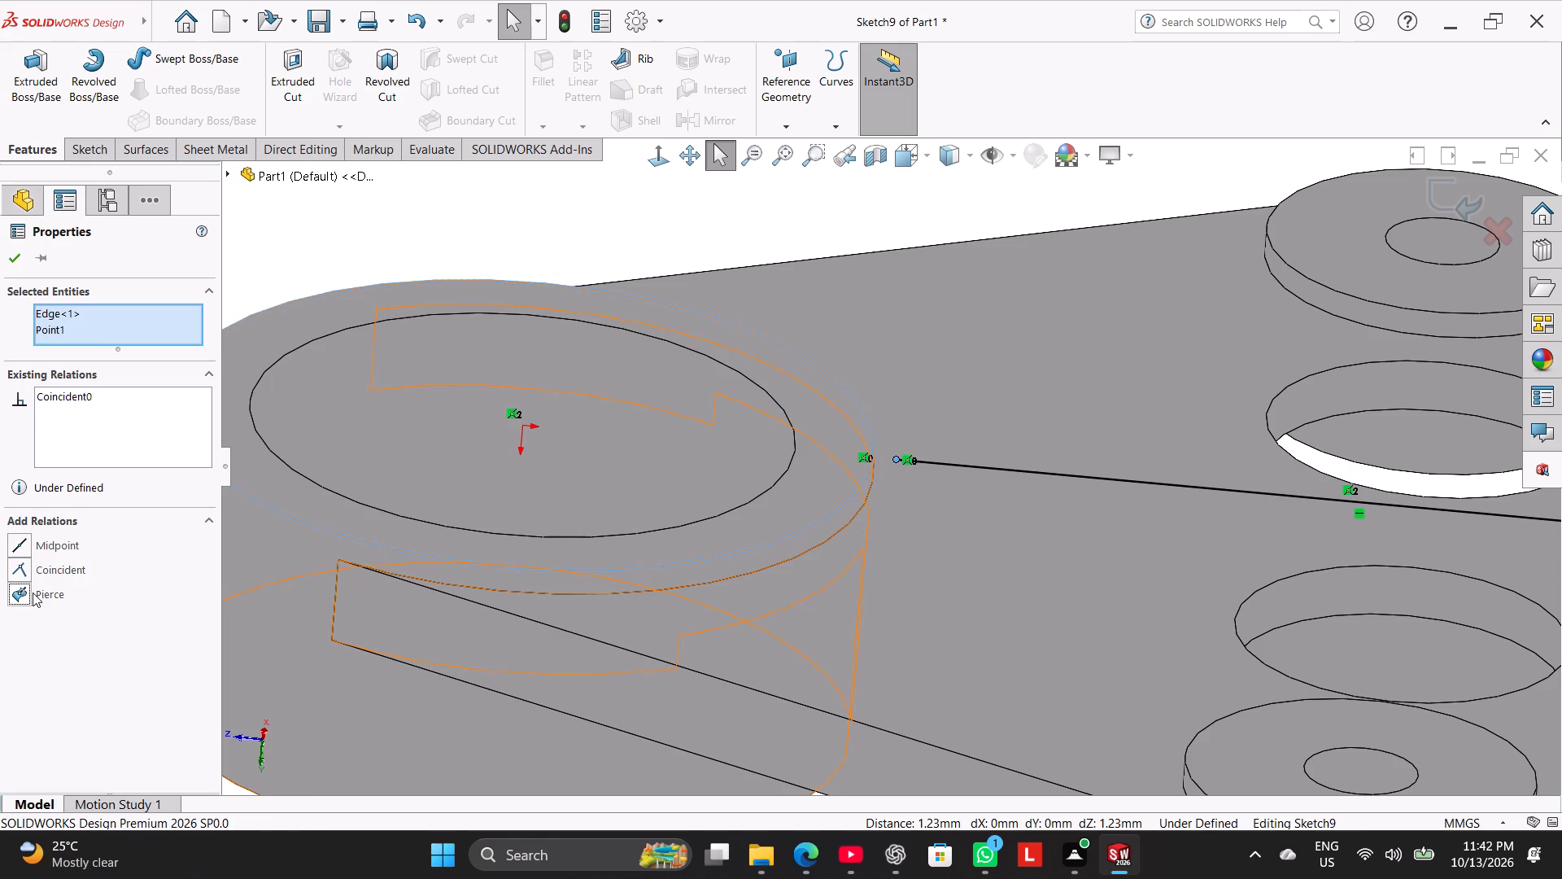
left_click(511, 256)
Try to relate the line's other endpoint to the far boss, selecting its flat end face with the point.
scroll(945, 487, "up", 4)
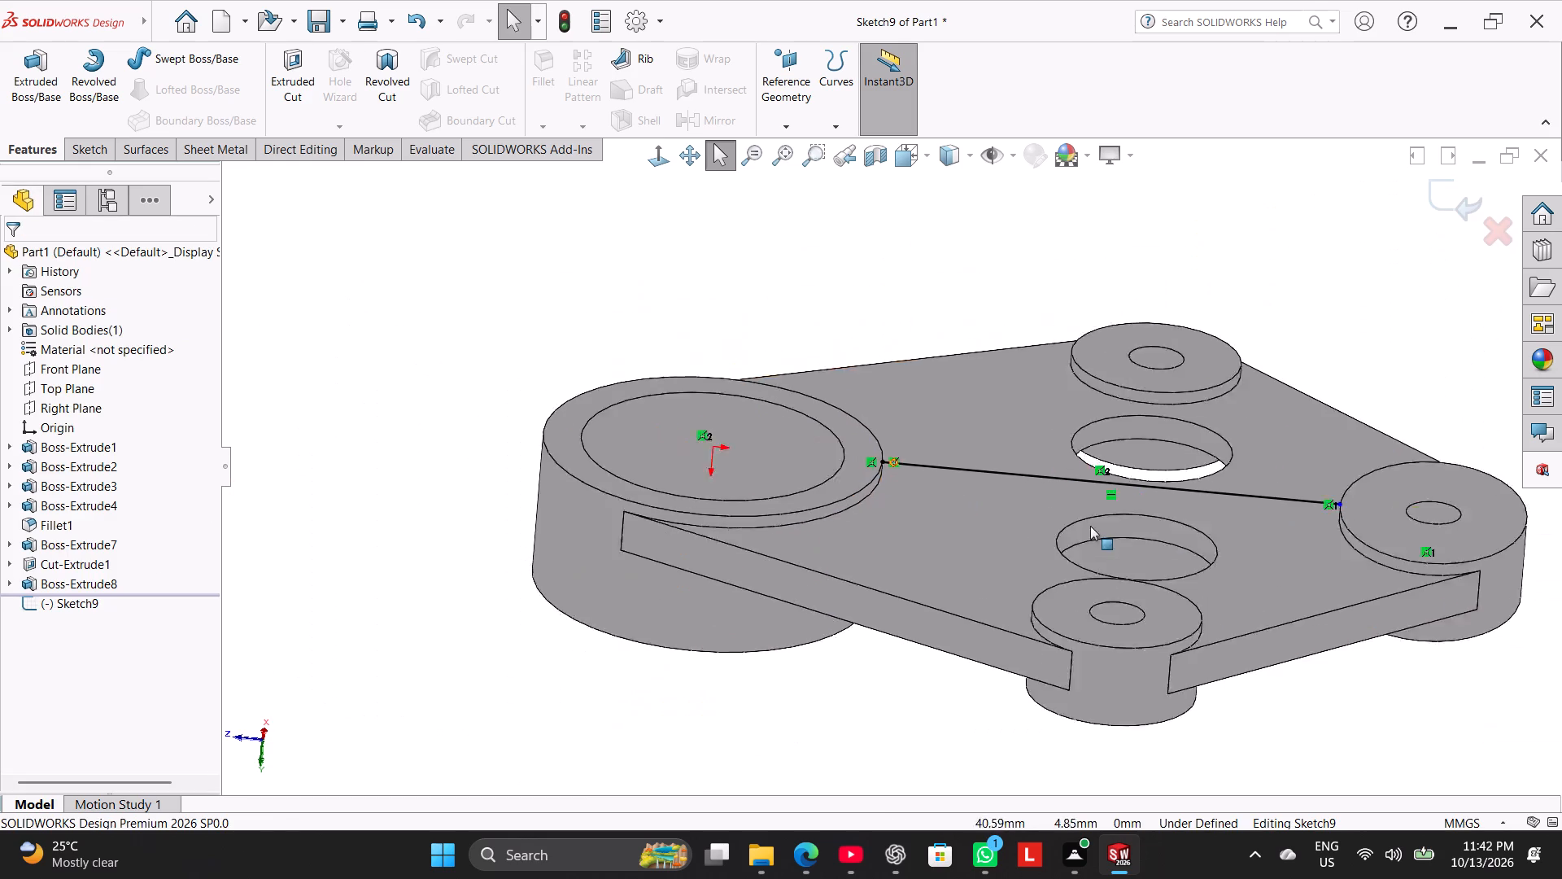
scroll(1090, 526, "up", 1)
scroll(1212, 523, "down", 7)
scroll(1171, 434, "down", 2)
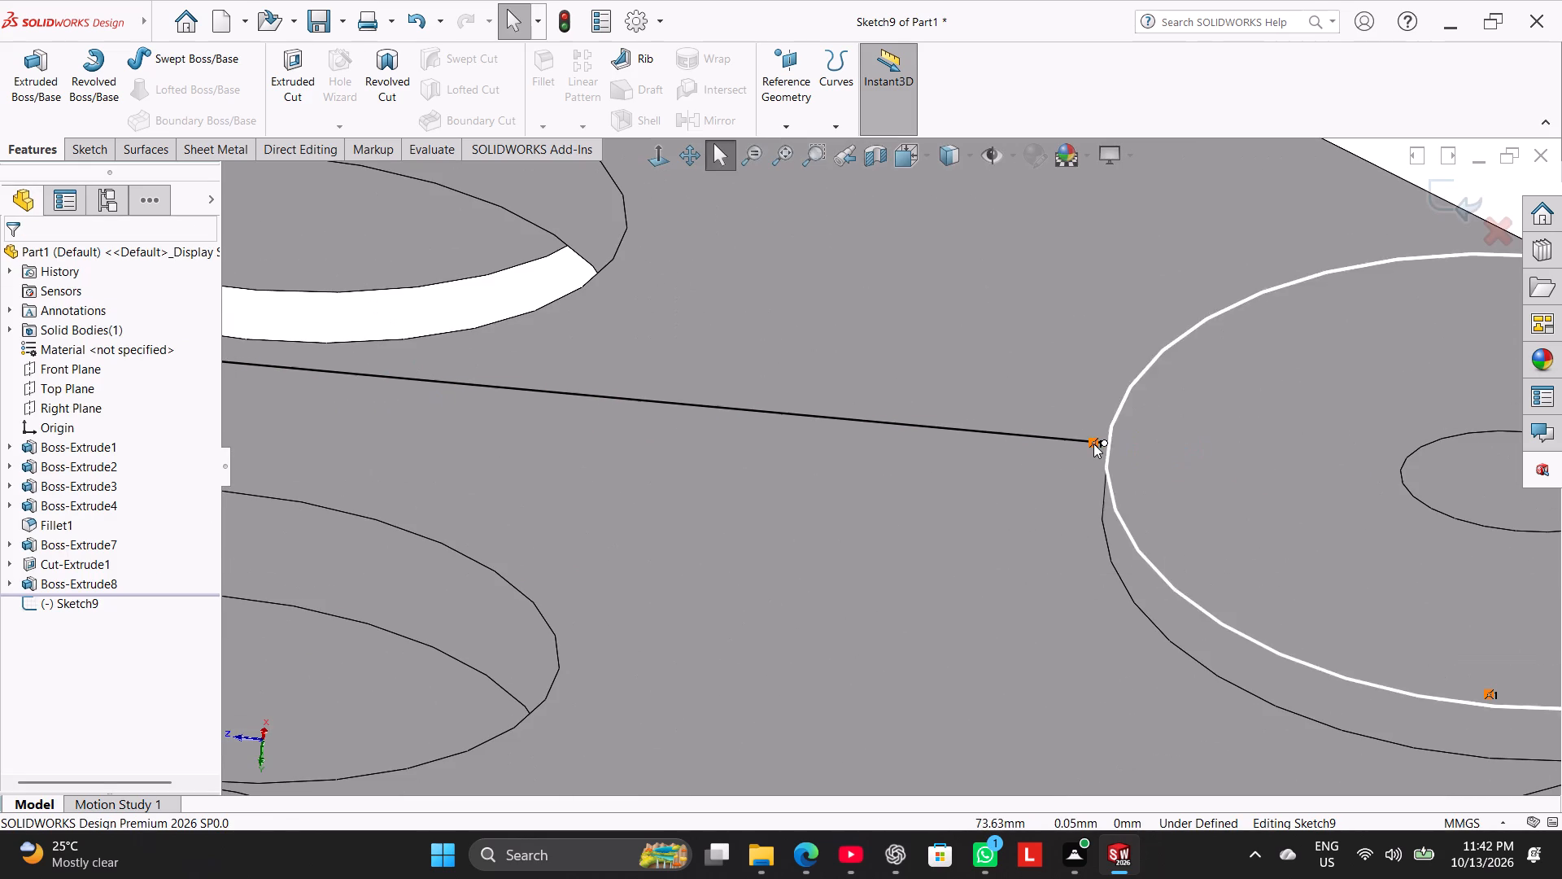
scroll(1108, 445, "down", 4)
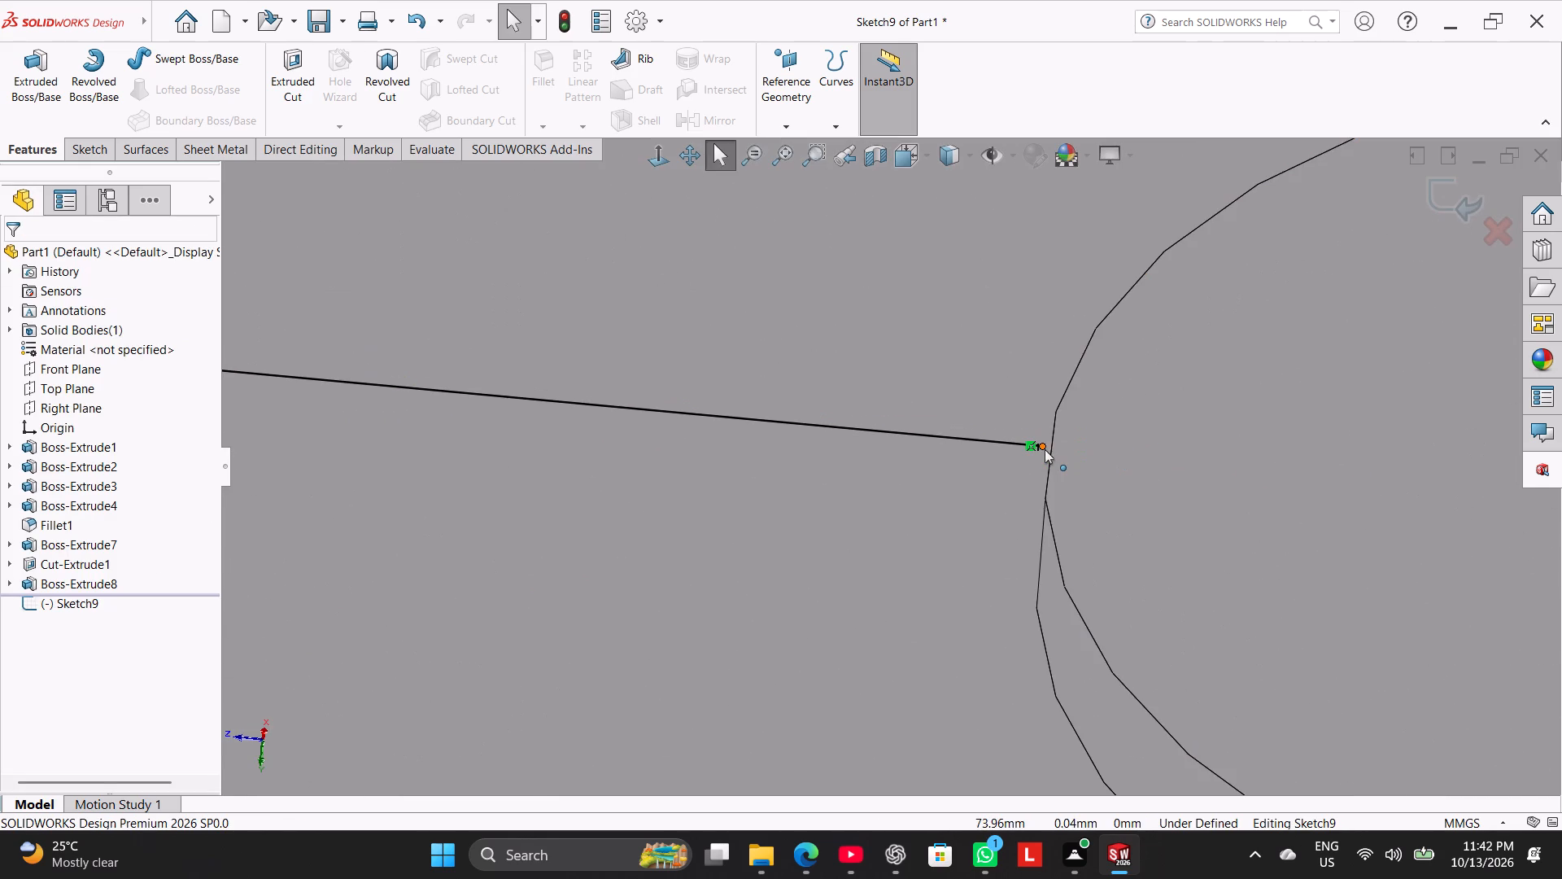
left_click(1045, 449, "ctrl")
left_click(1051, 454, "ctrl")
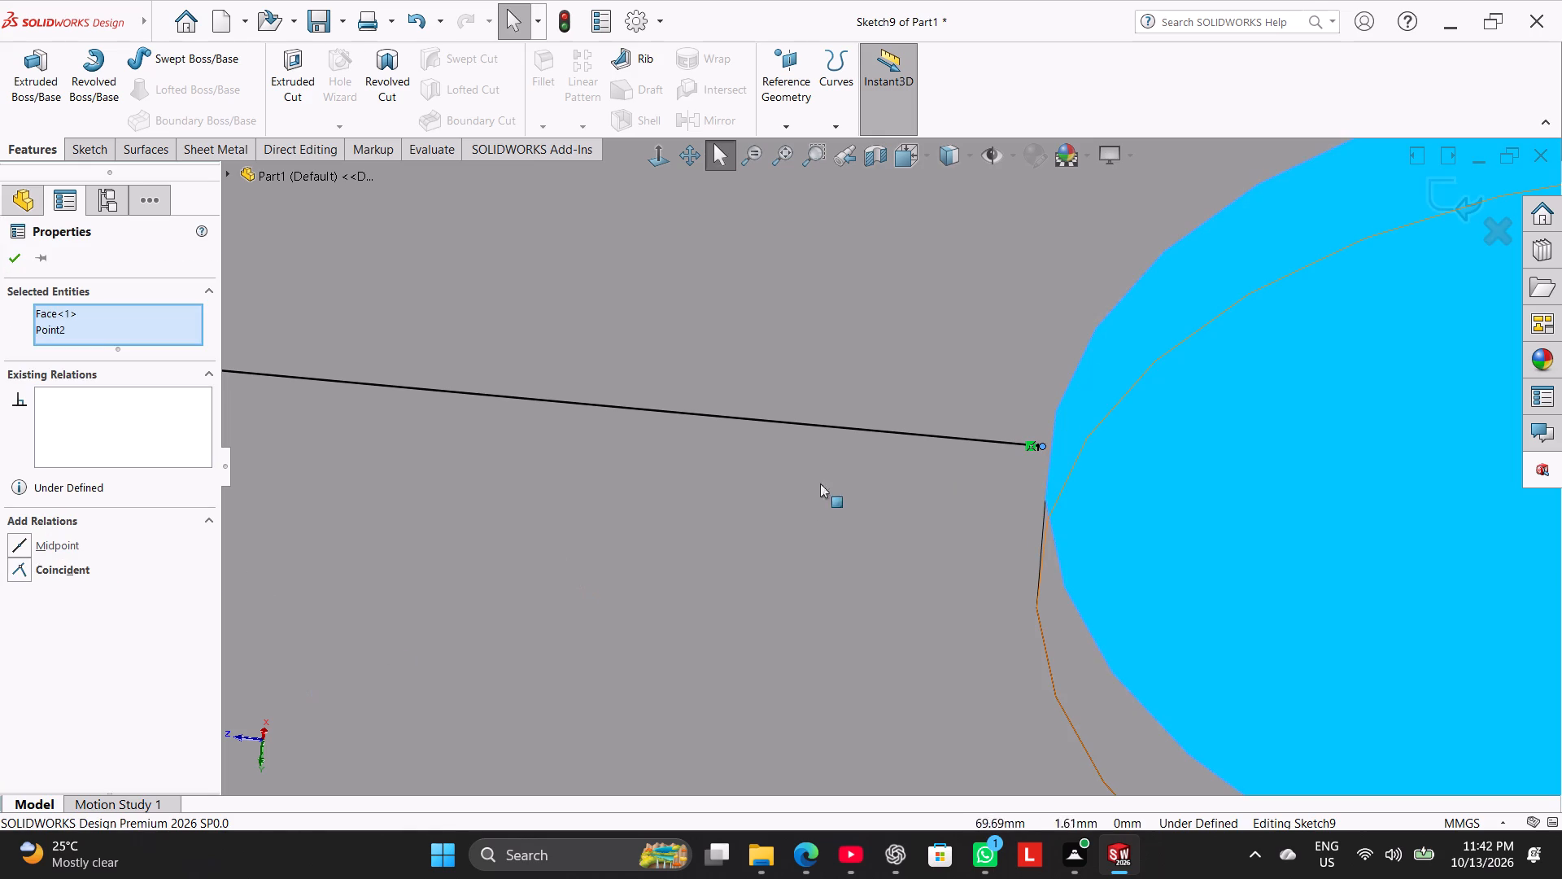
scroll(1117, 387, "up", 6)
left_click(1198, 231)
Add a Pierce relation between the line's free endpoint and the upper circular edge of the far boss.
scroll(933, 468, "down", 8)
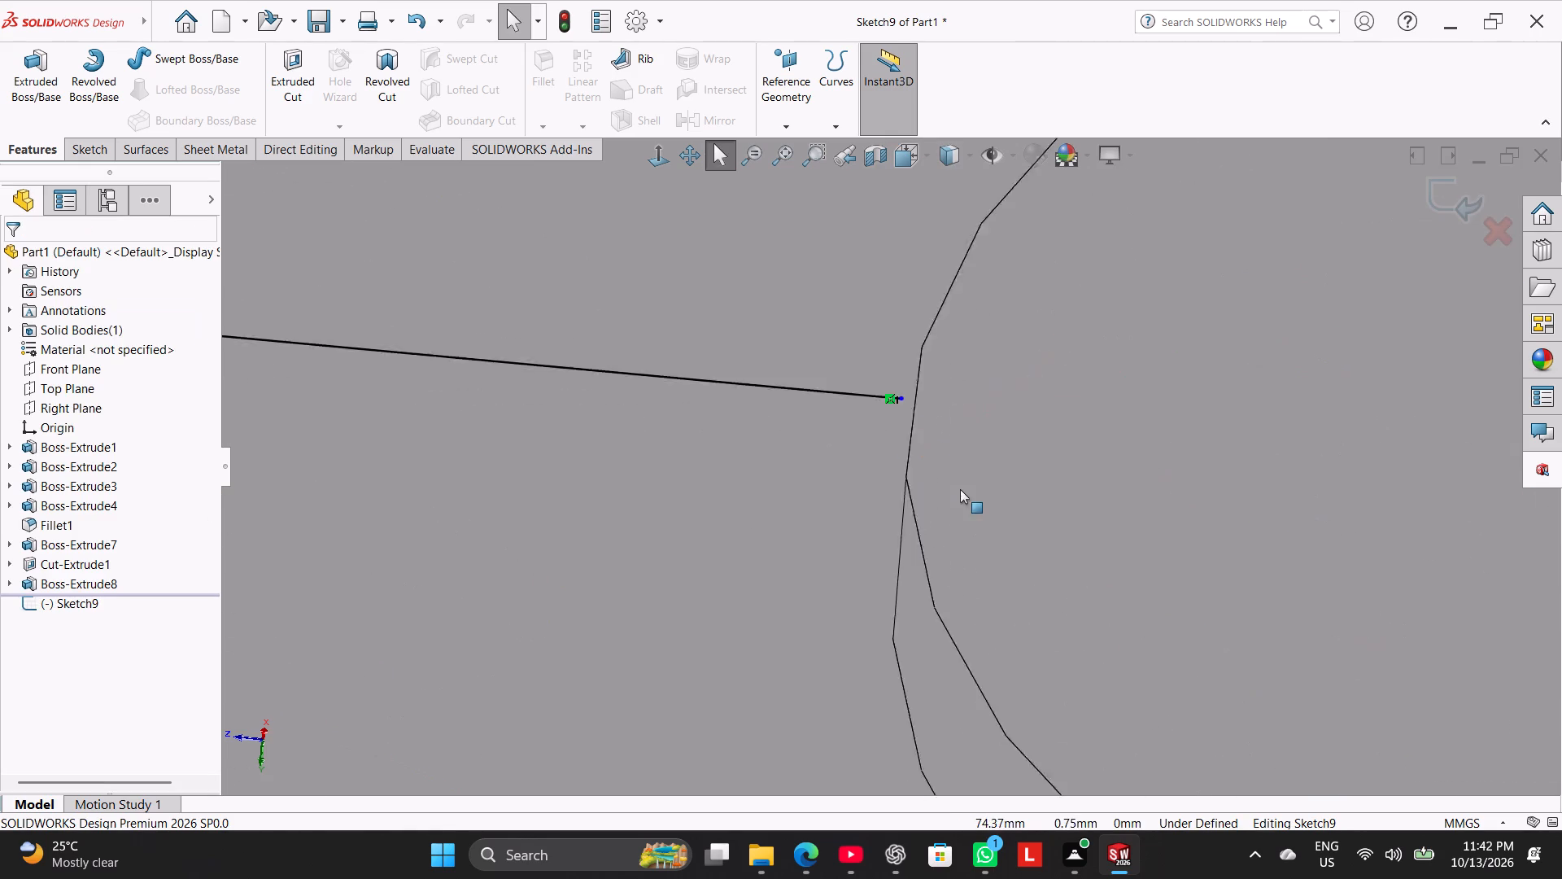
scroll(960, 489, "down", 2)
left_click(884, 369, "ctrl")
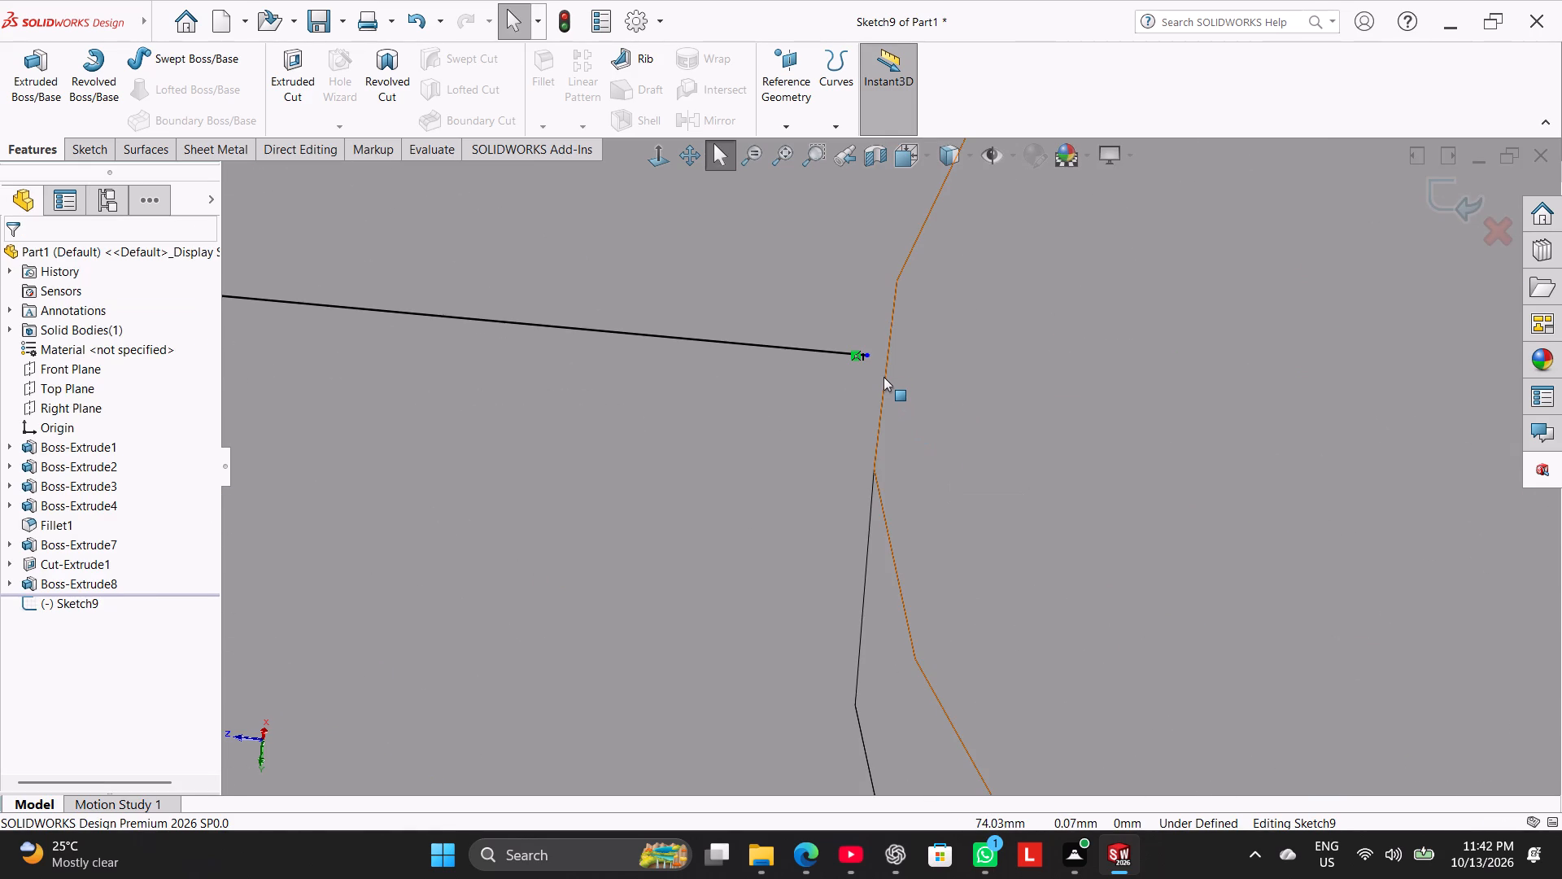
scroll(891, 388, "up", 11)
left_click(1079, 247)
scroll(875, 447, "down", 5)
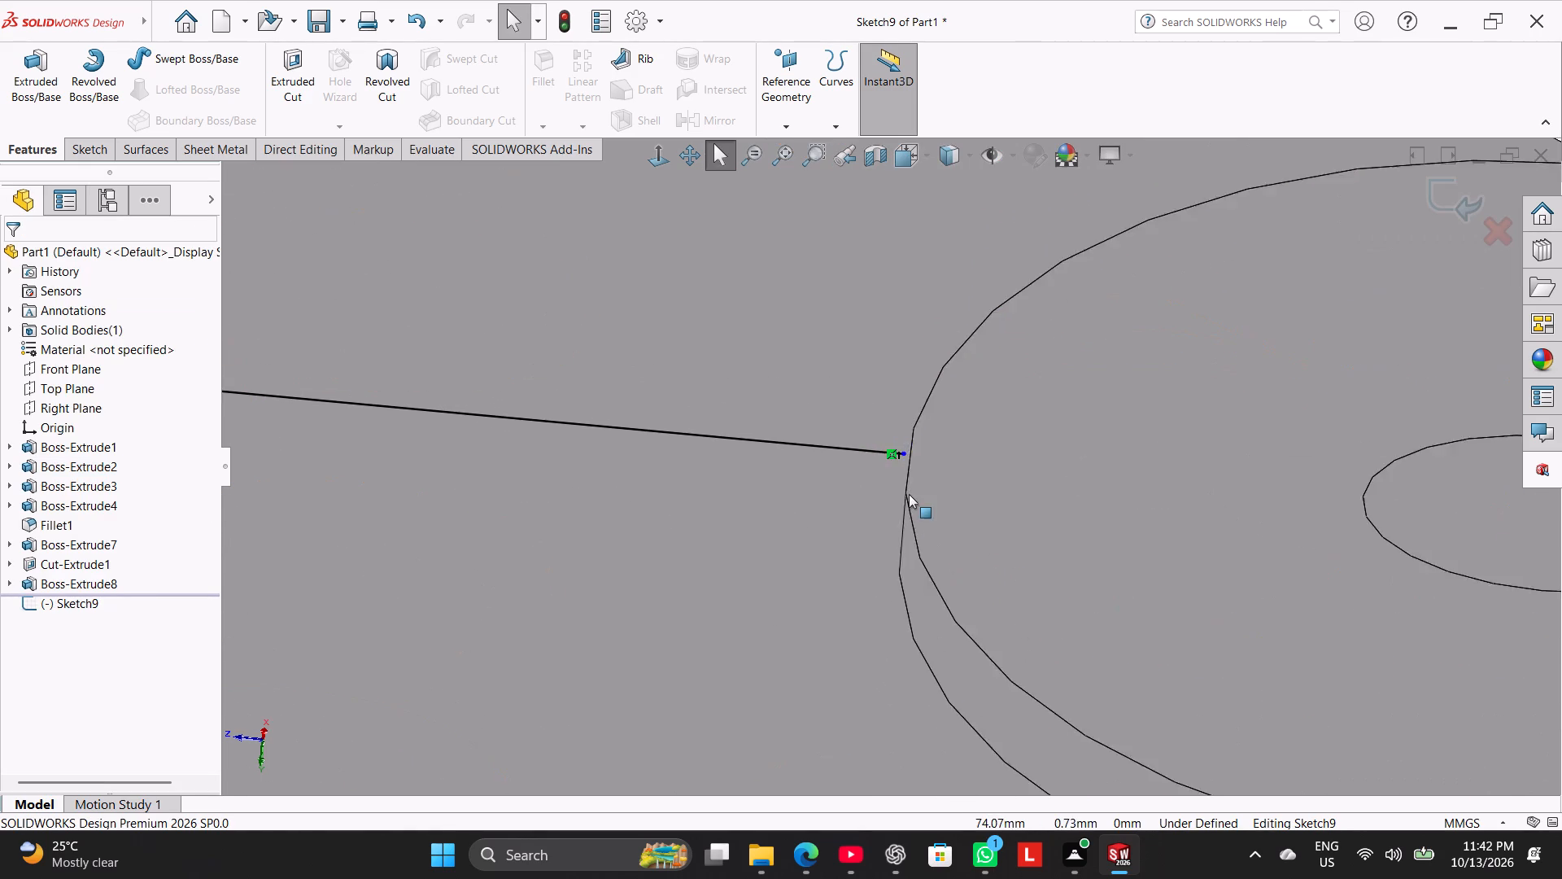
scroll(909, 494, "down", 11)
middle_click_drag(892, 469, 927, 490)
scroll(910, 479, "down", 1)
scroll(946, 439, "up", 6)
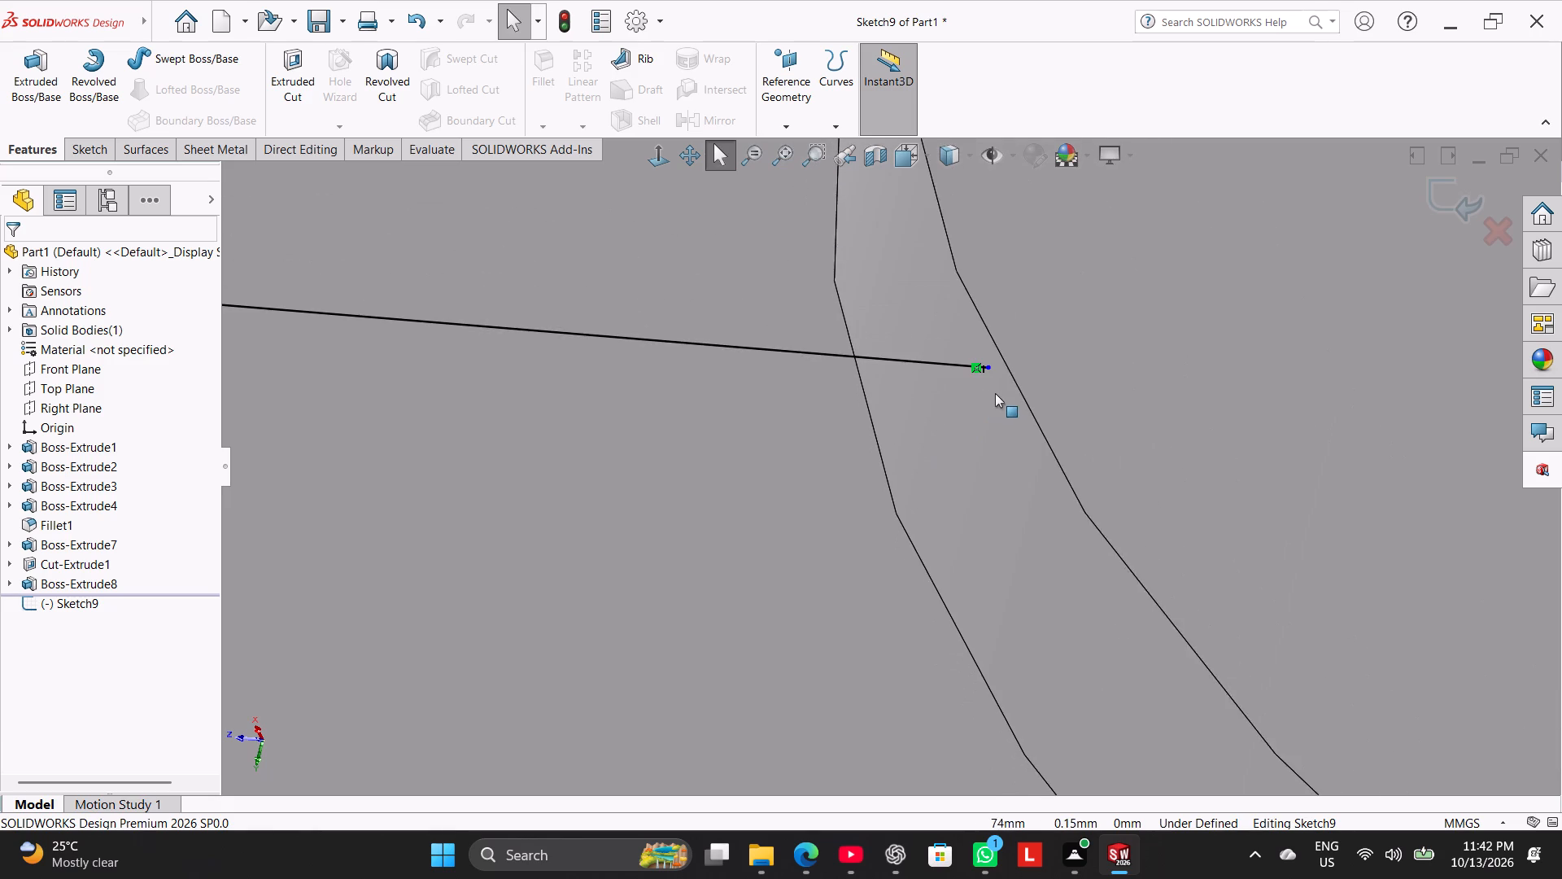
left_click(1019, 401, "ctrl")
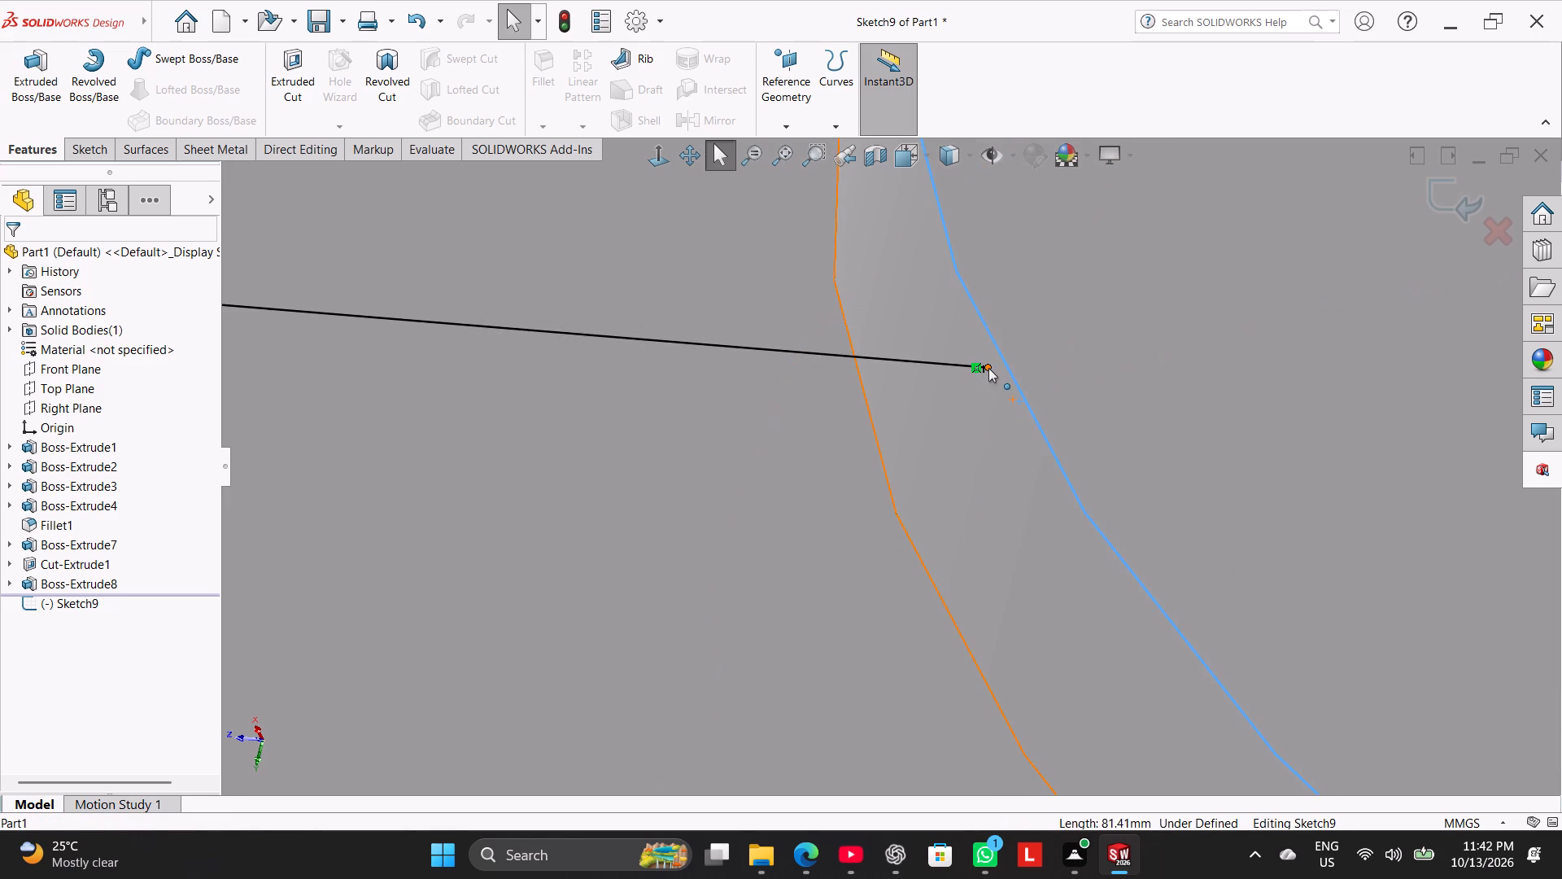
left_click(988, 368, "ctrl")
left_click(51, 591)
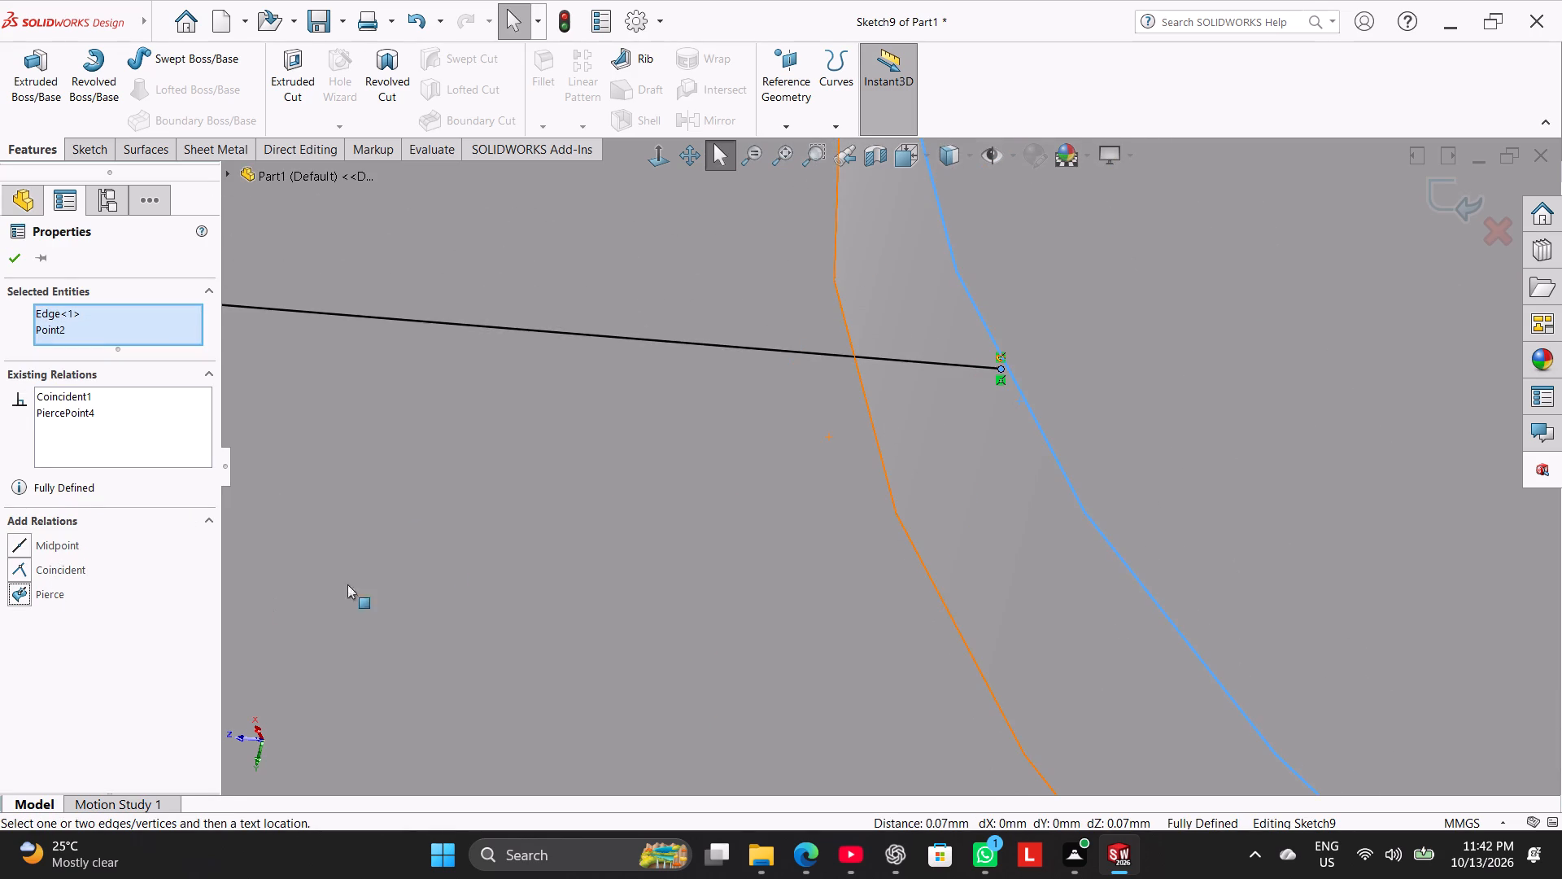
scroll(579, 523, "up", 17)
left_click(842, 303)
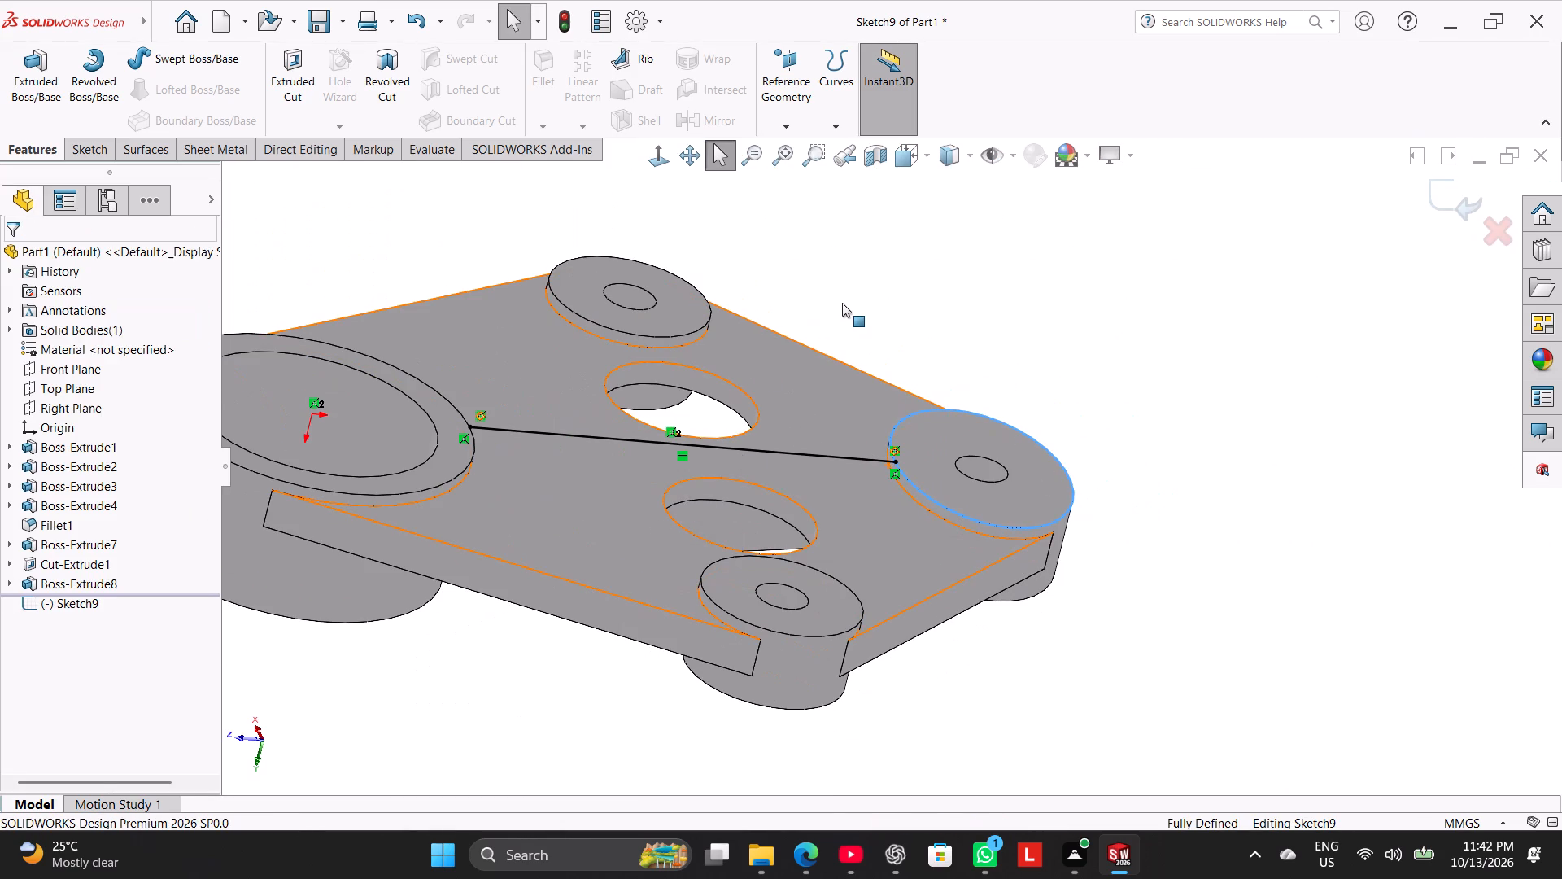
Set up a thin boss extrusion of the line, Mid Plane at 3 mm depth, with the thin wall's direction reversed toward the plate.
left_click(33, 161)
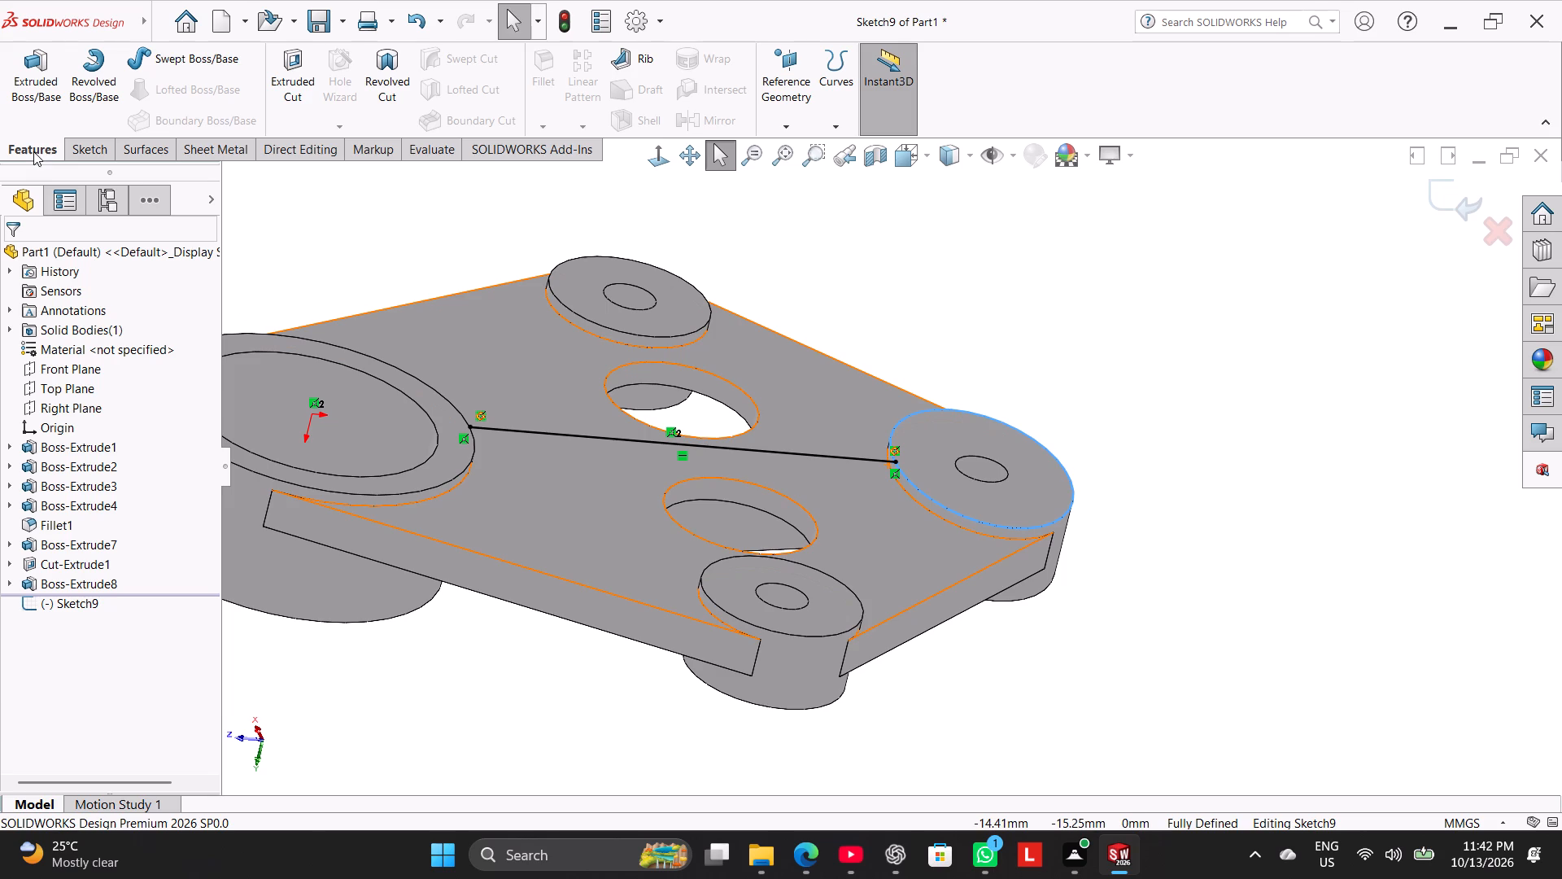
left_click(33, 151)
left_click(33, 136)
left_click(33, 90)
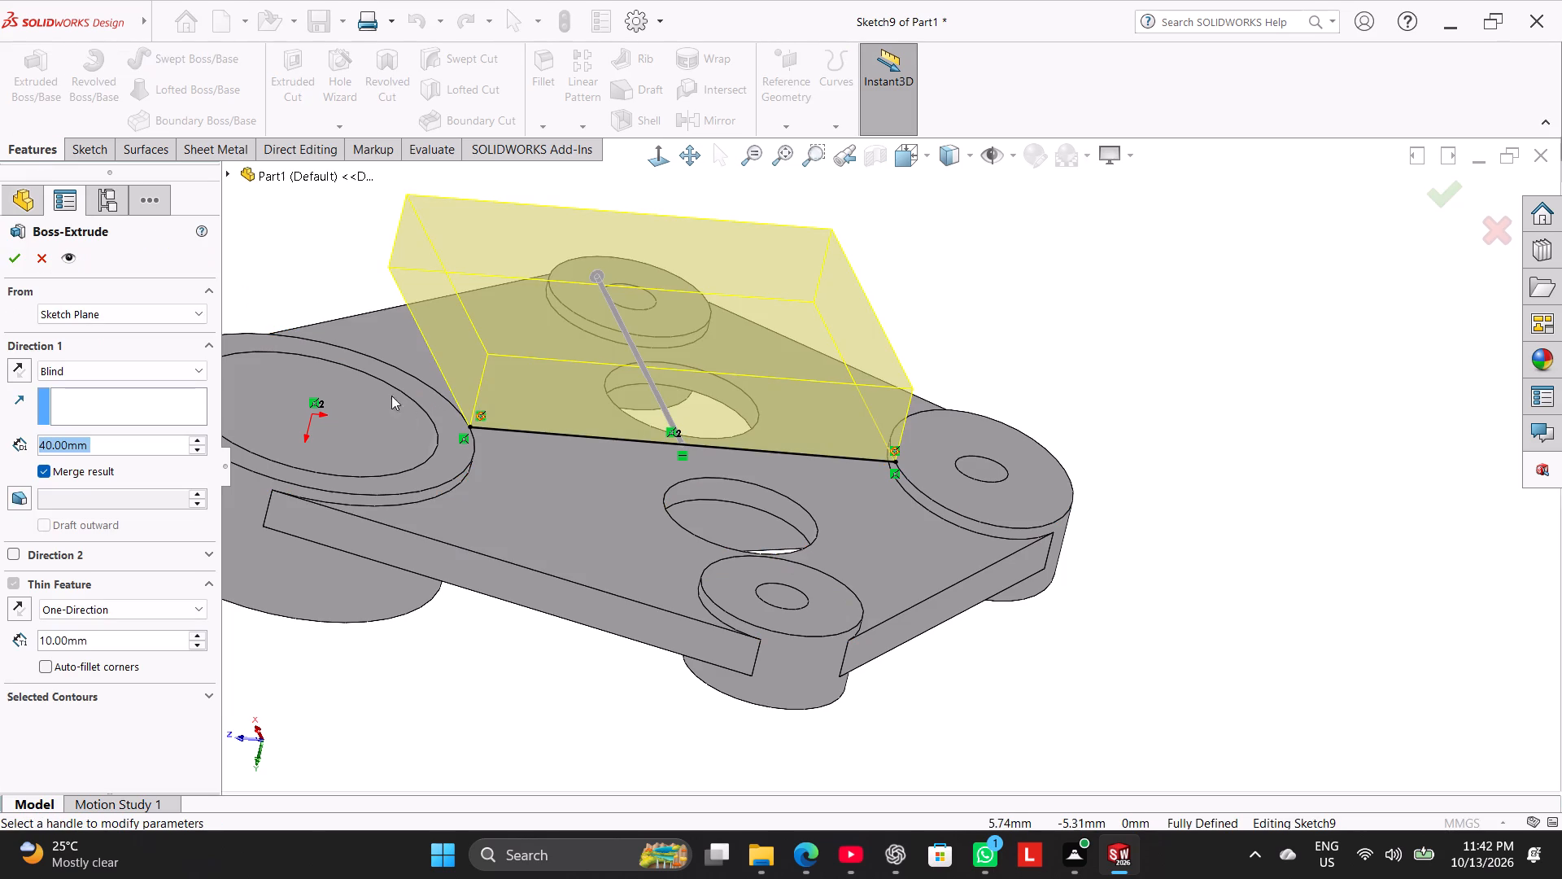
scroll(482, 437, "up", 1)
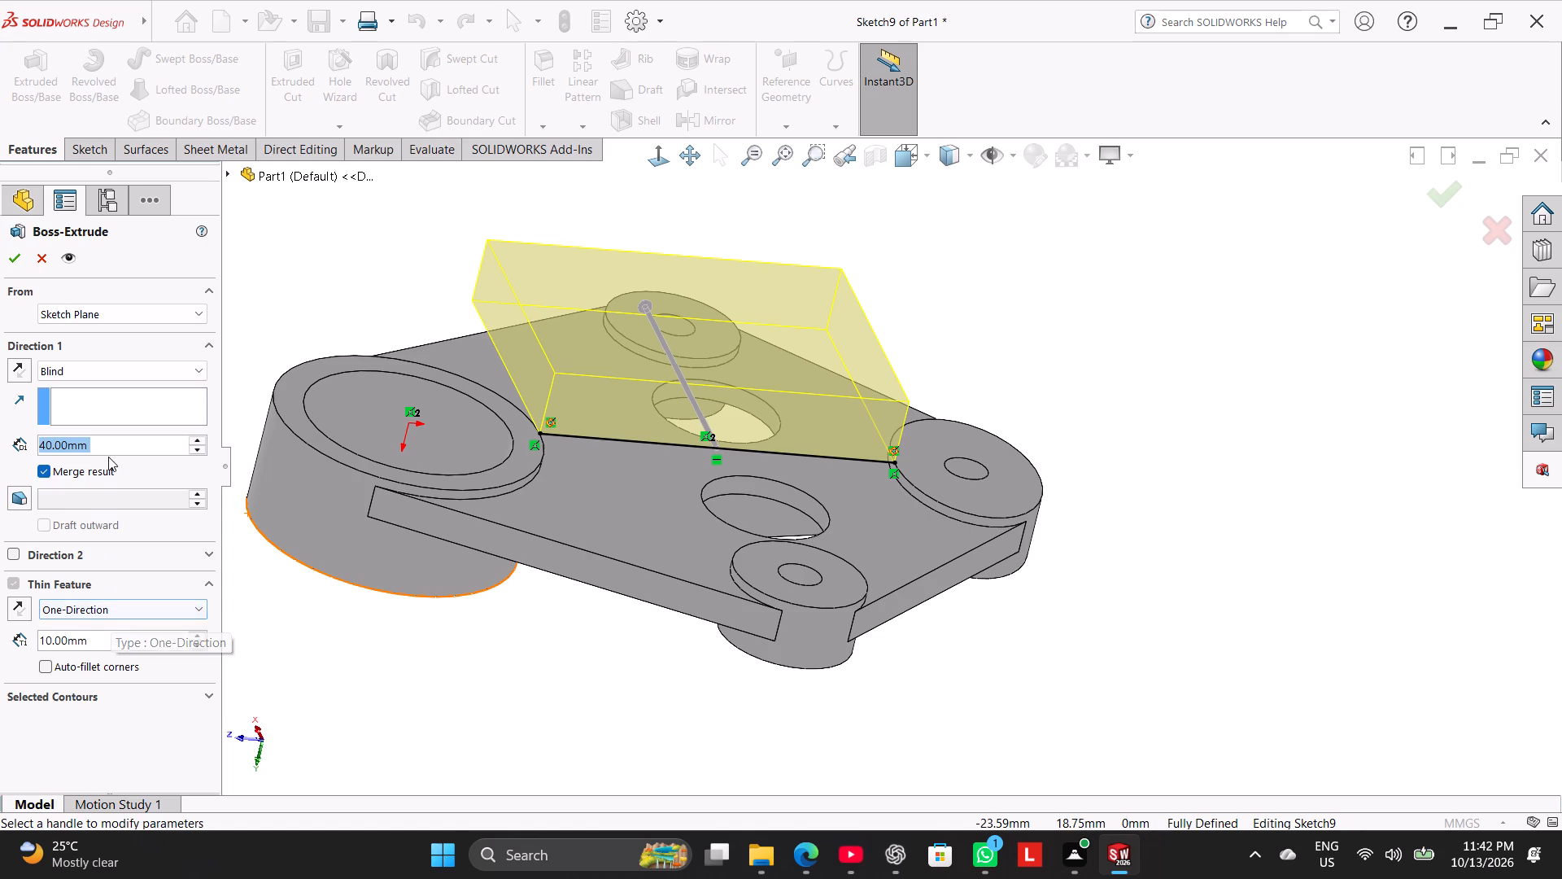
left_click(128, 363)
left_click(146, 482)
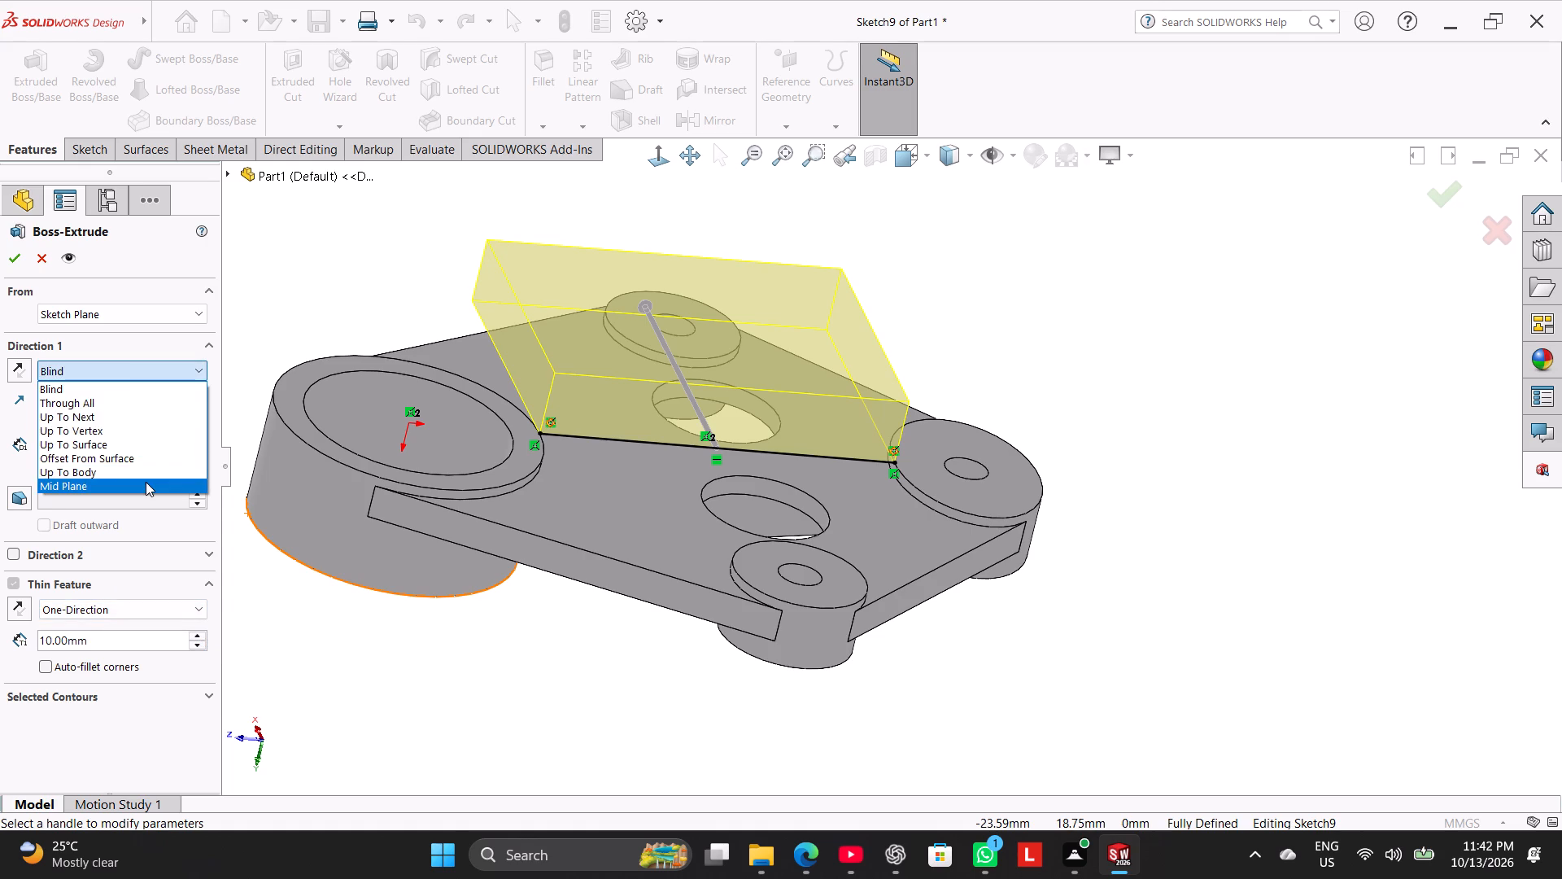
key("3")
key("Return")
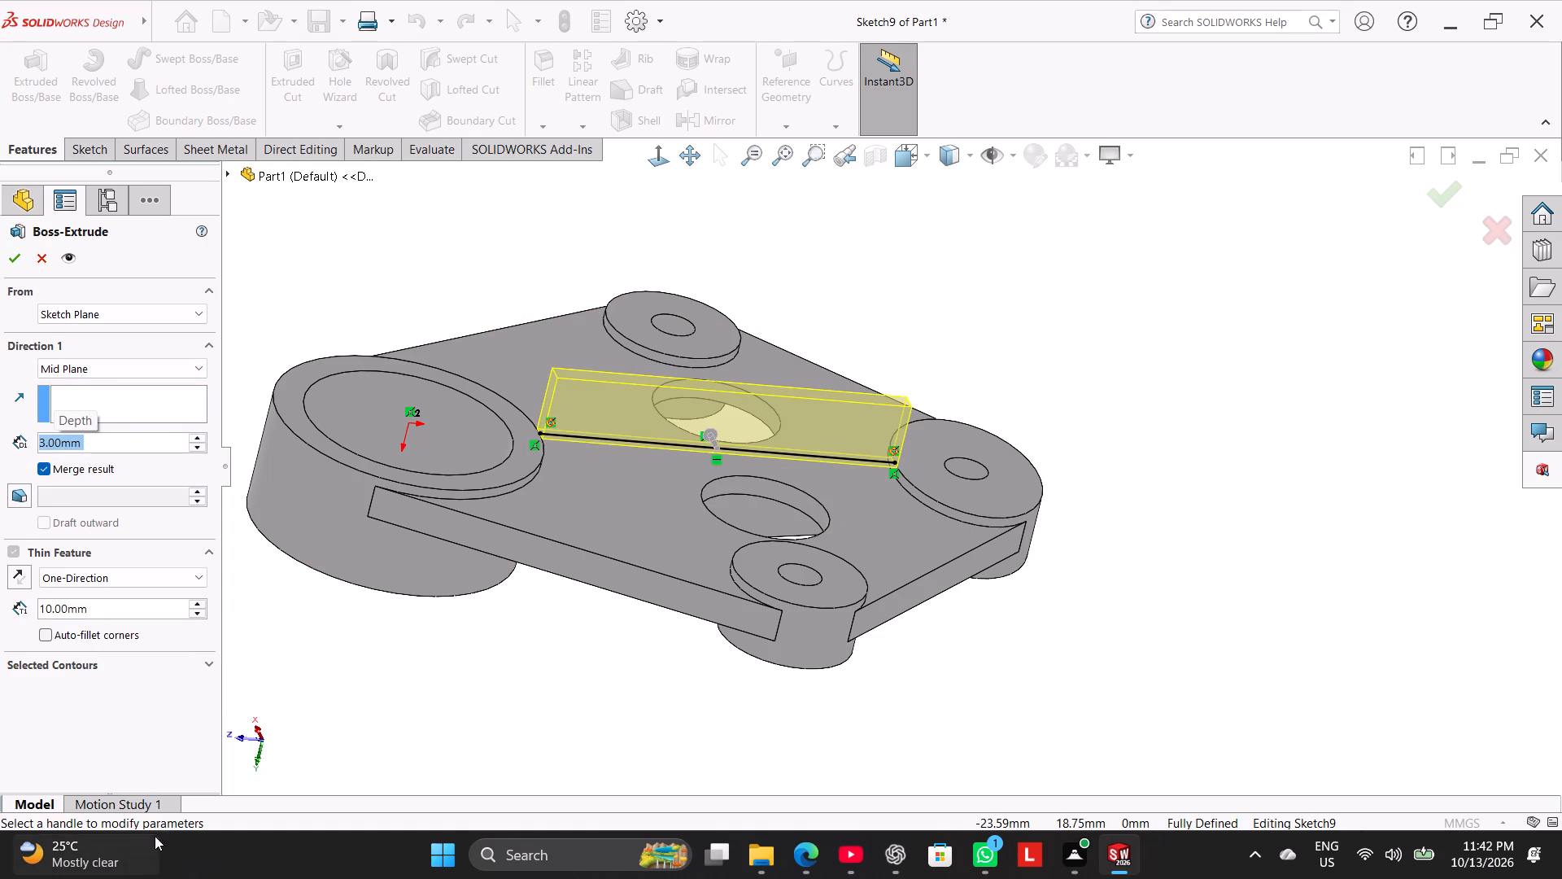
left_click(136, 573)
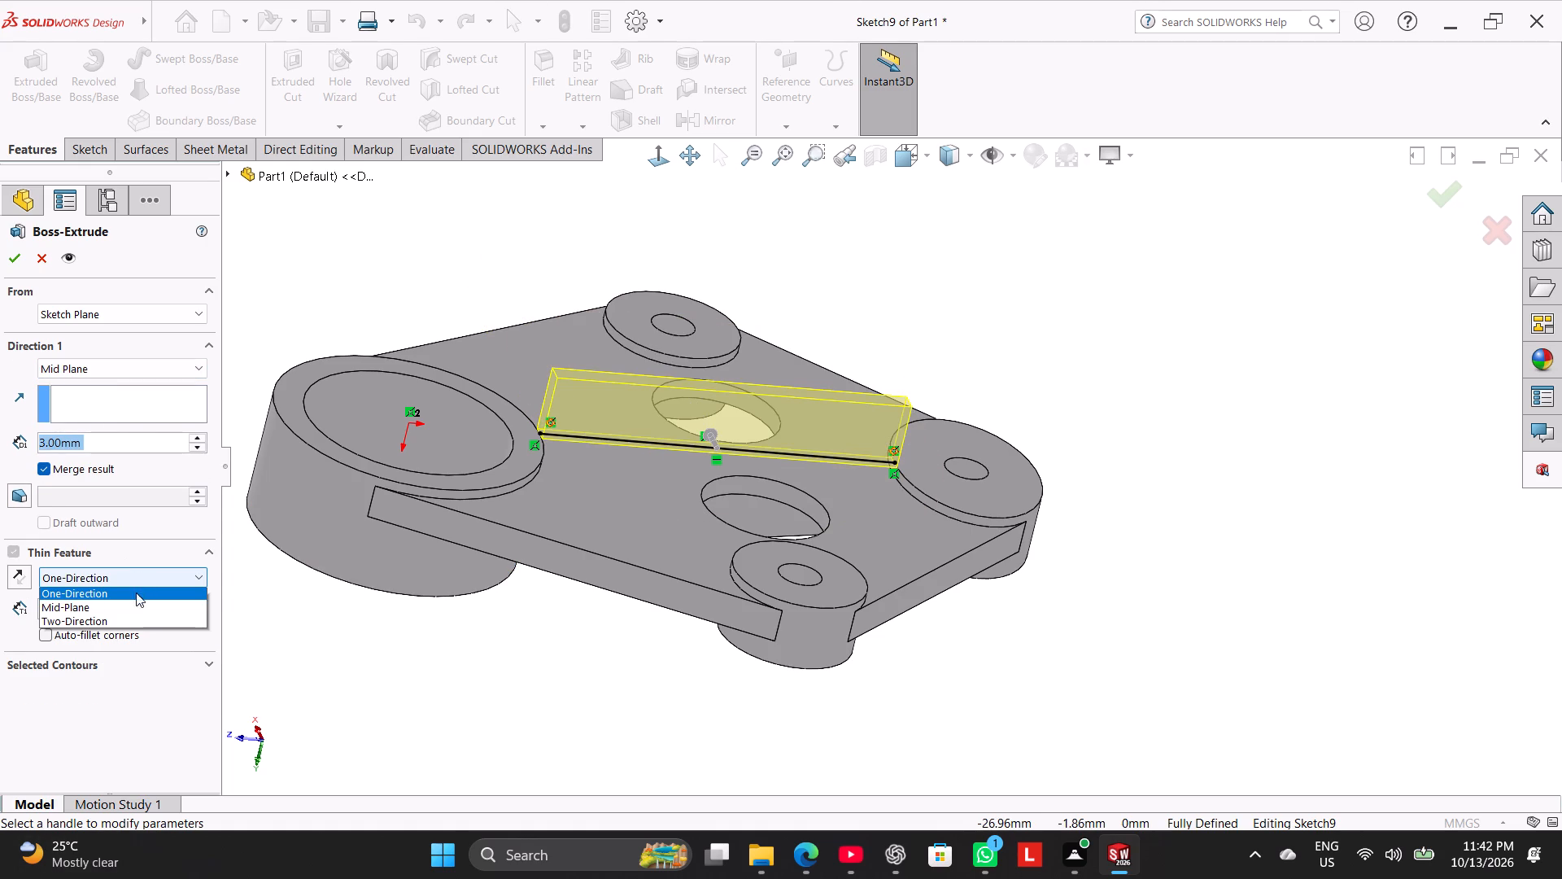
left_click(118, 576)
left_click(16, 574)
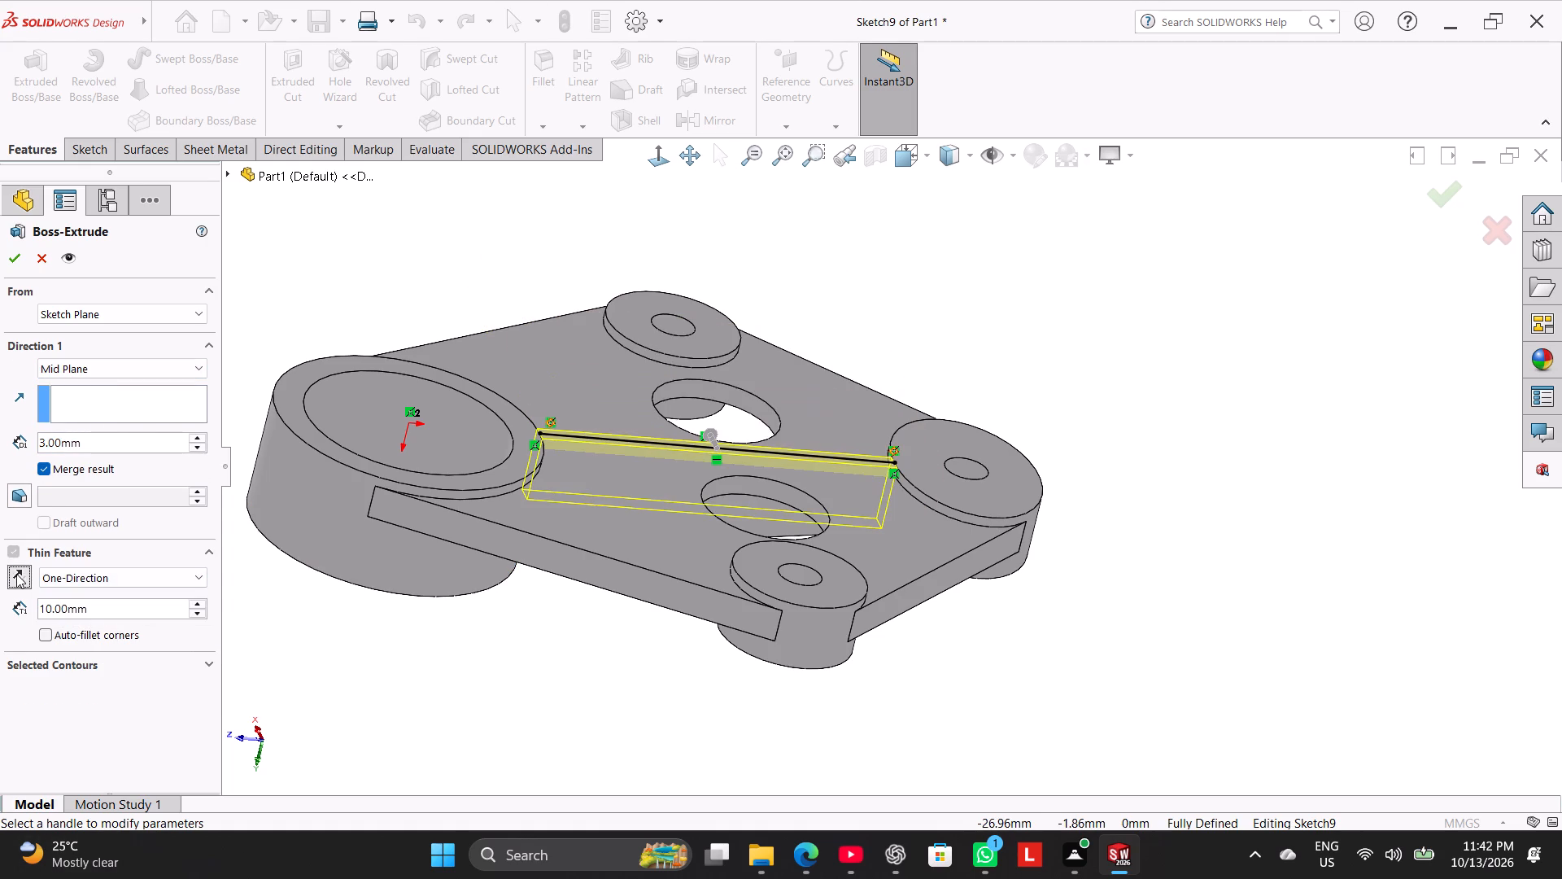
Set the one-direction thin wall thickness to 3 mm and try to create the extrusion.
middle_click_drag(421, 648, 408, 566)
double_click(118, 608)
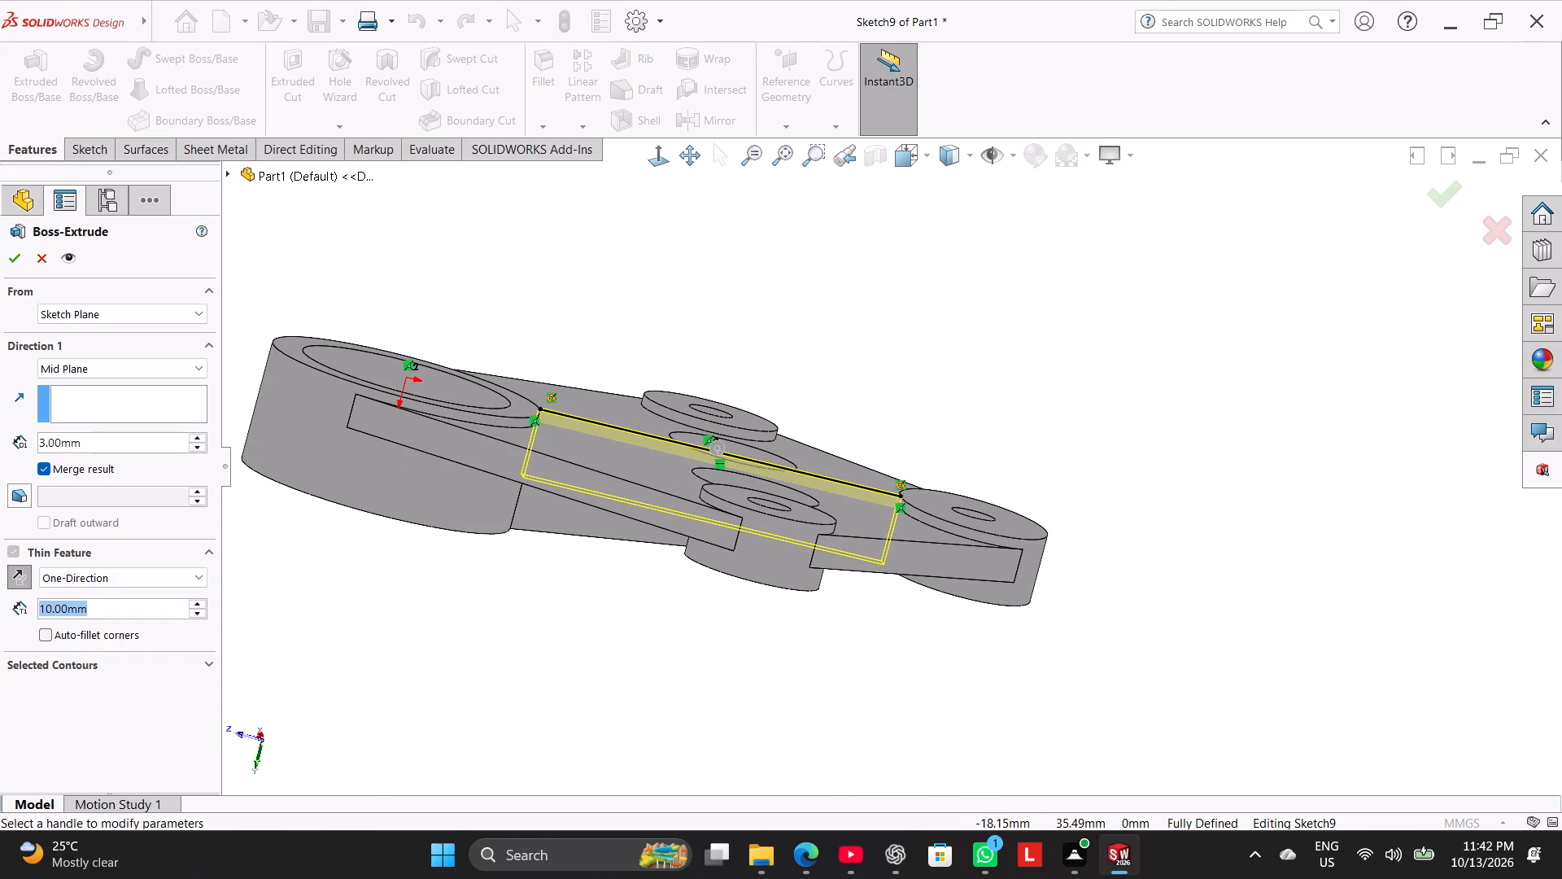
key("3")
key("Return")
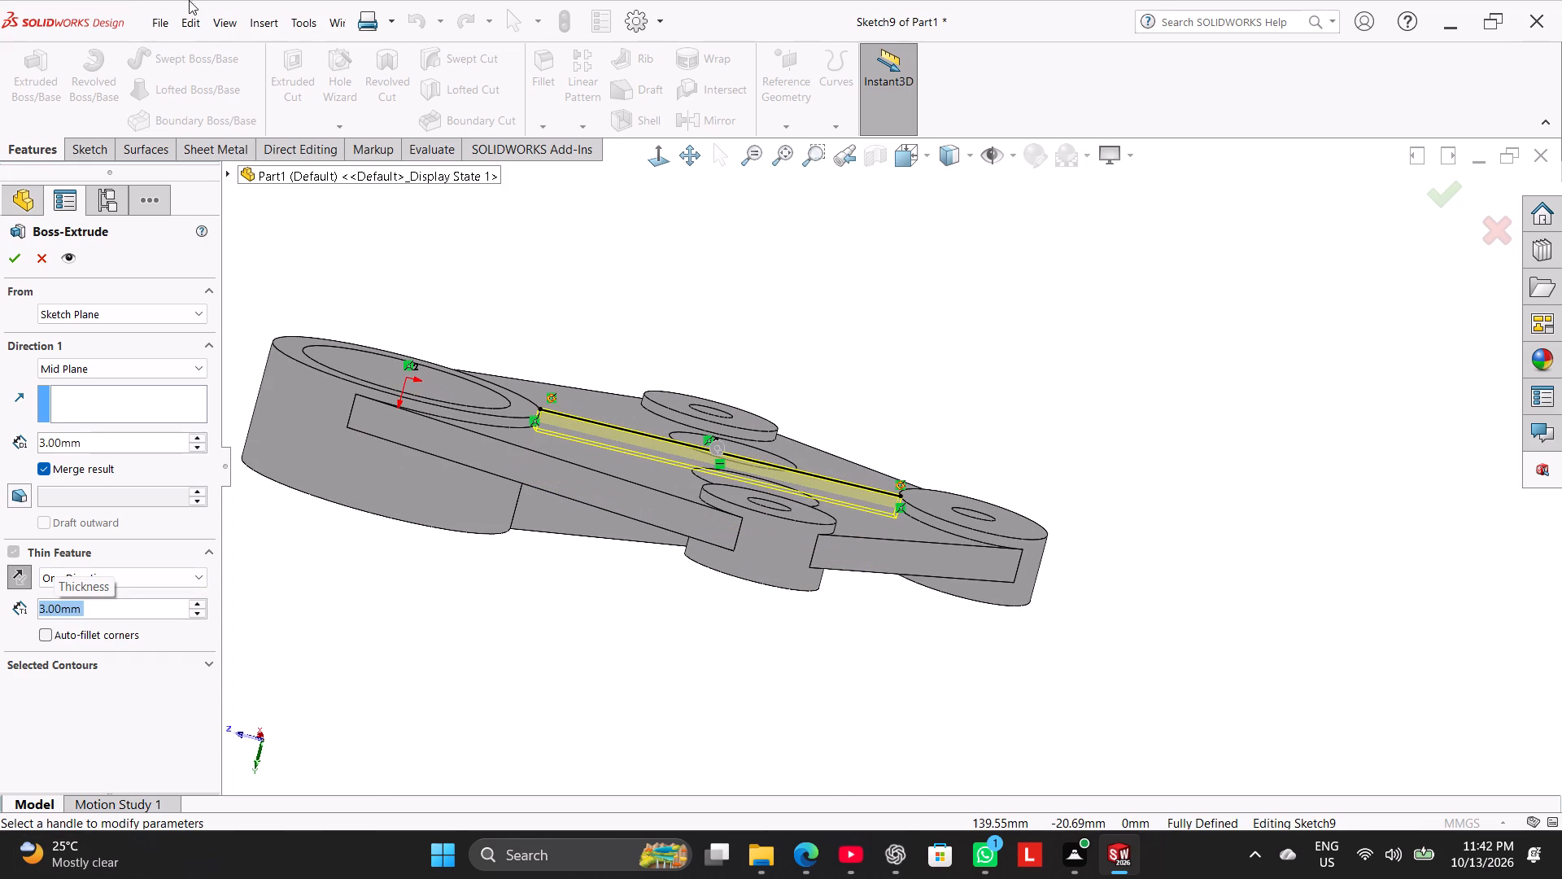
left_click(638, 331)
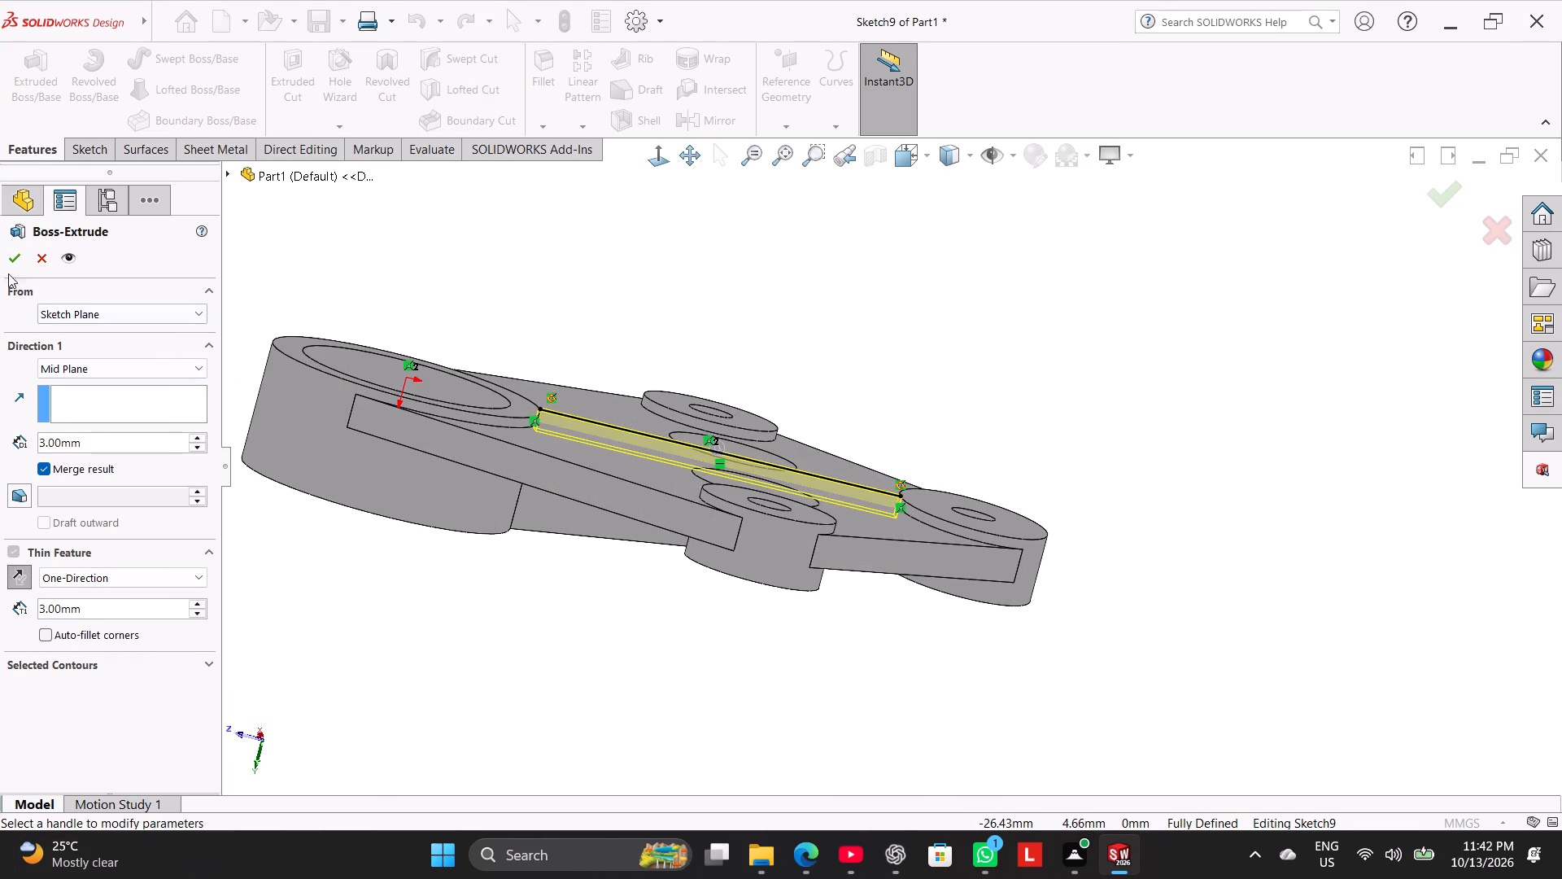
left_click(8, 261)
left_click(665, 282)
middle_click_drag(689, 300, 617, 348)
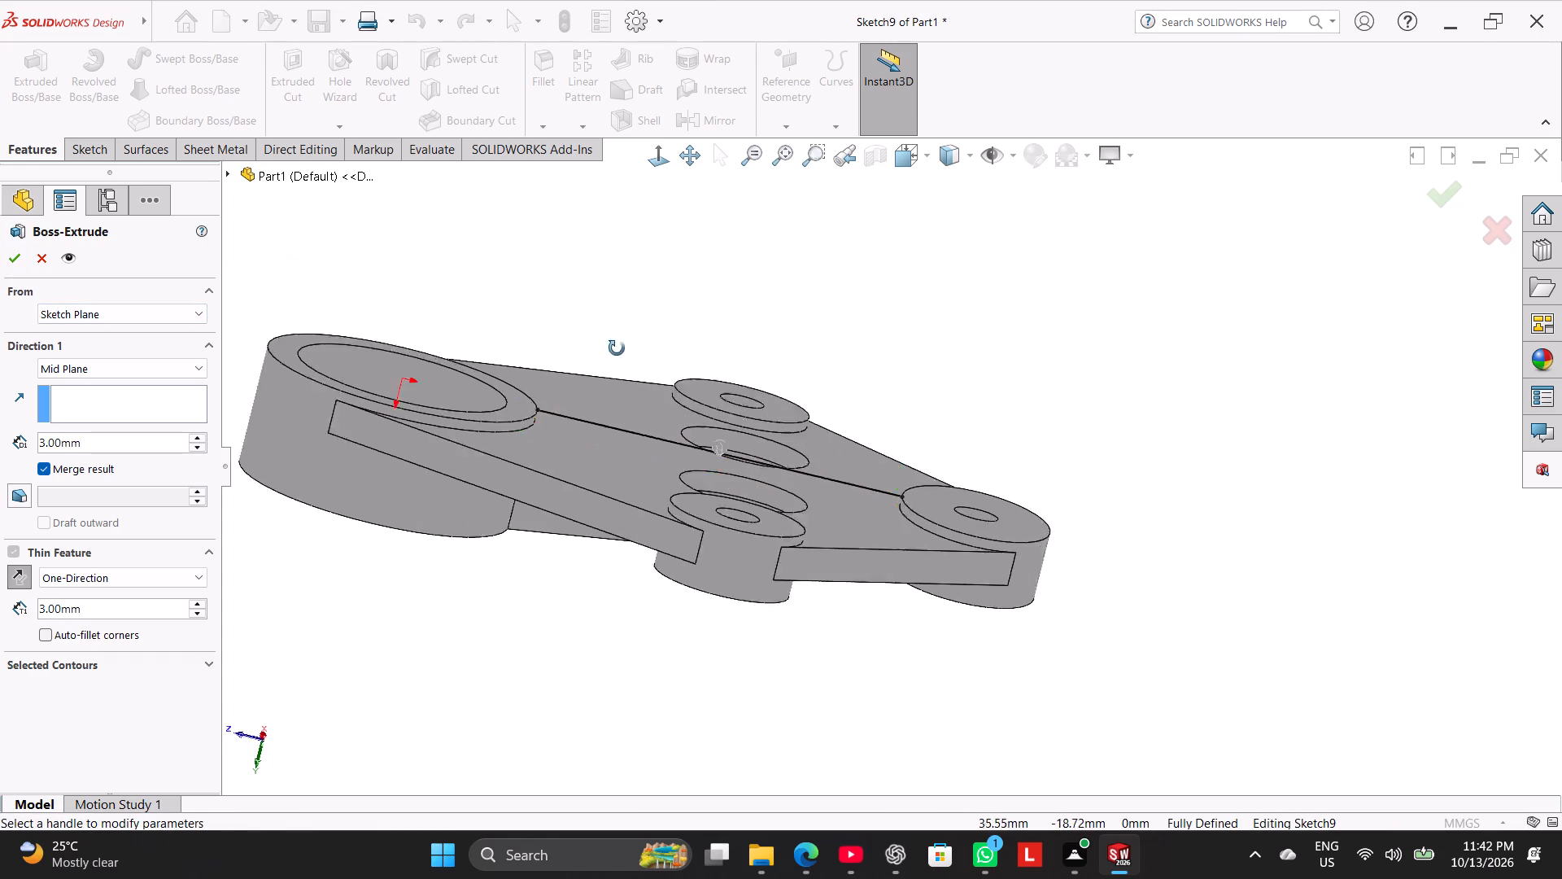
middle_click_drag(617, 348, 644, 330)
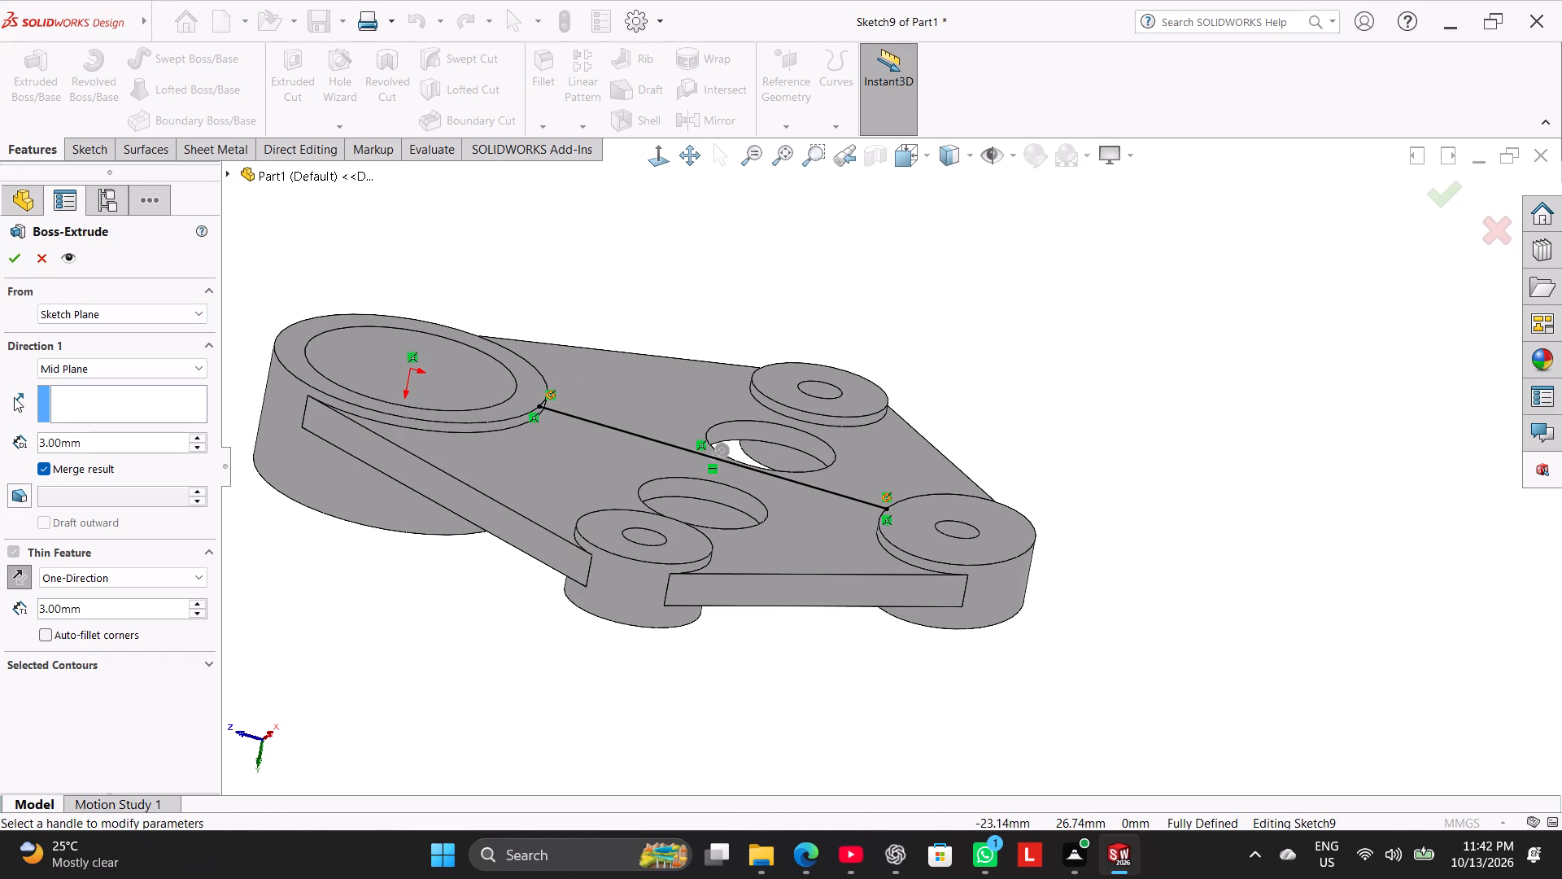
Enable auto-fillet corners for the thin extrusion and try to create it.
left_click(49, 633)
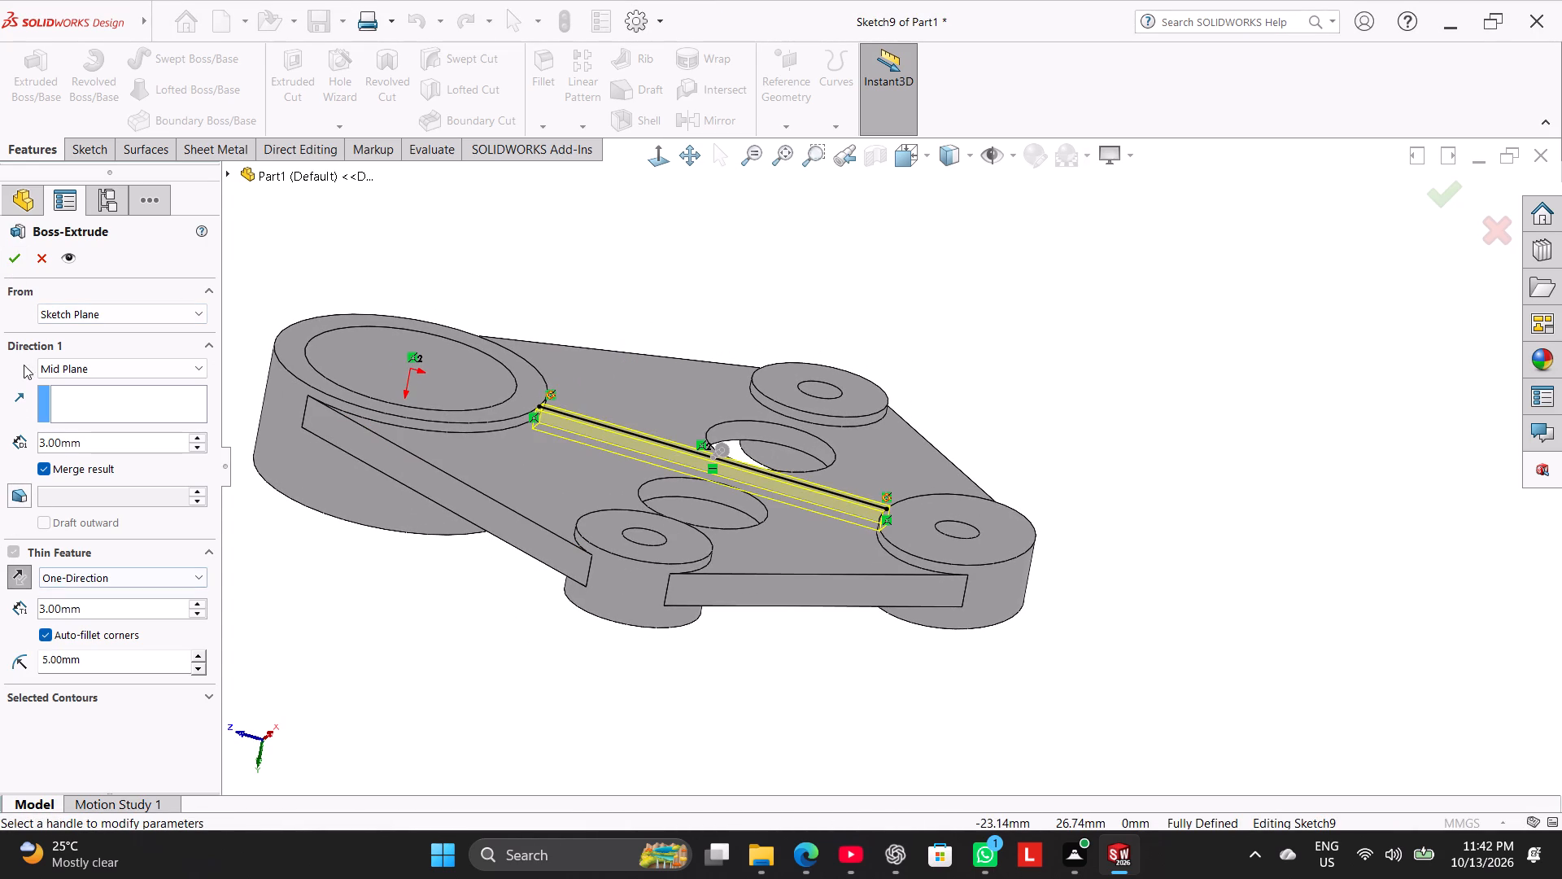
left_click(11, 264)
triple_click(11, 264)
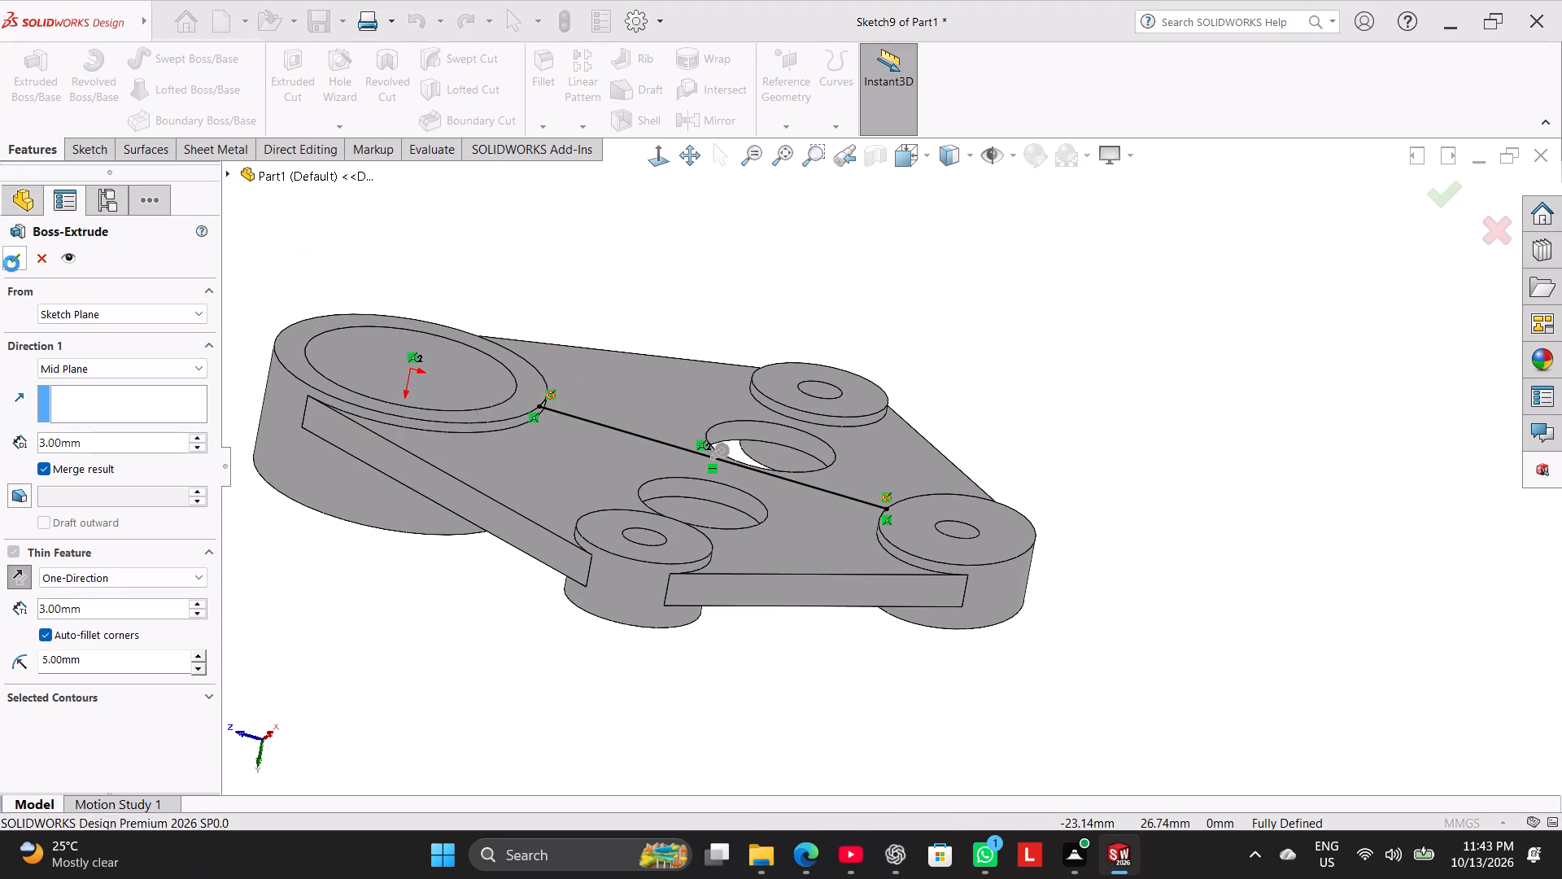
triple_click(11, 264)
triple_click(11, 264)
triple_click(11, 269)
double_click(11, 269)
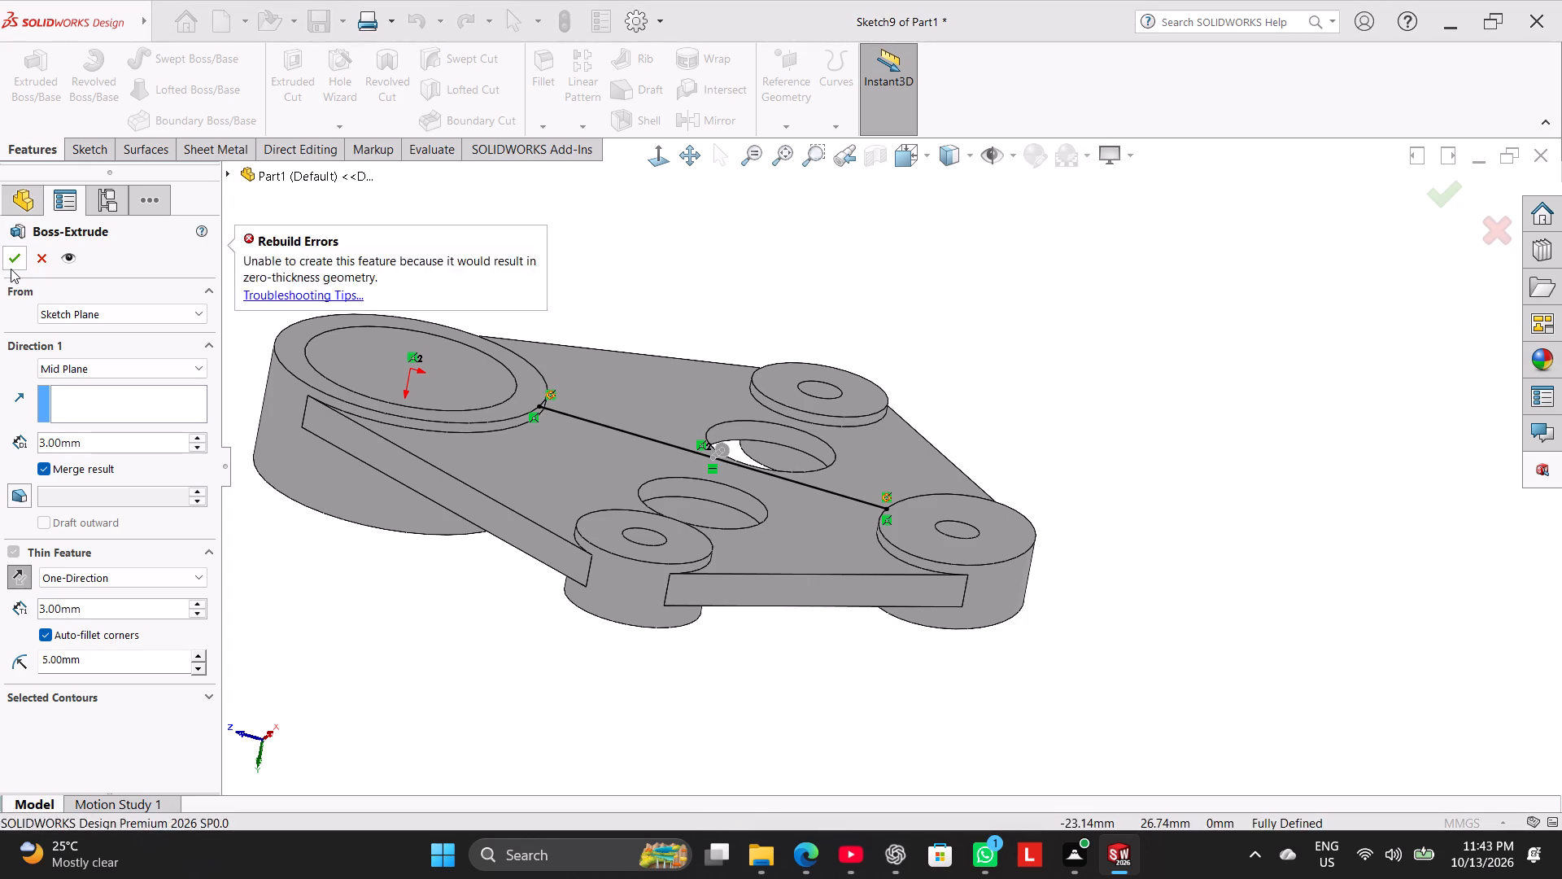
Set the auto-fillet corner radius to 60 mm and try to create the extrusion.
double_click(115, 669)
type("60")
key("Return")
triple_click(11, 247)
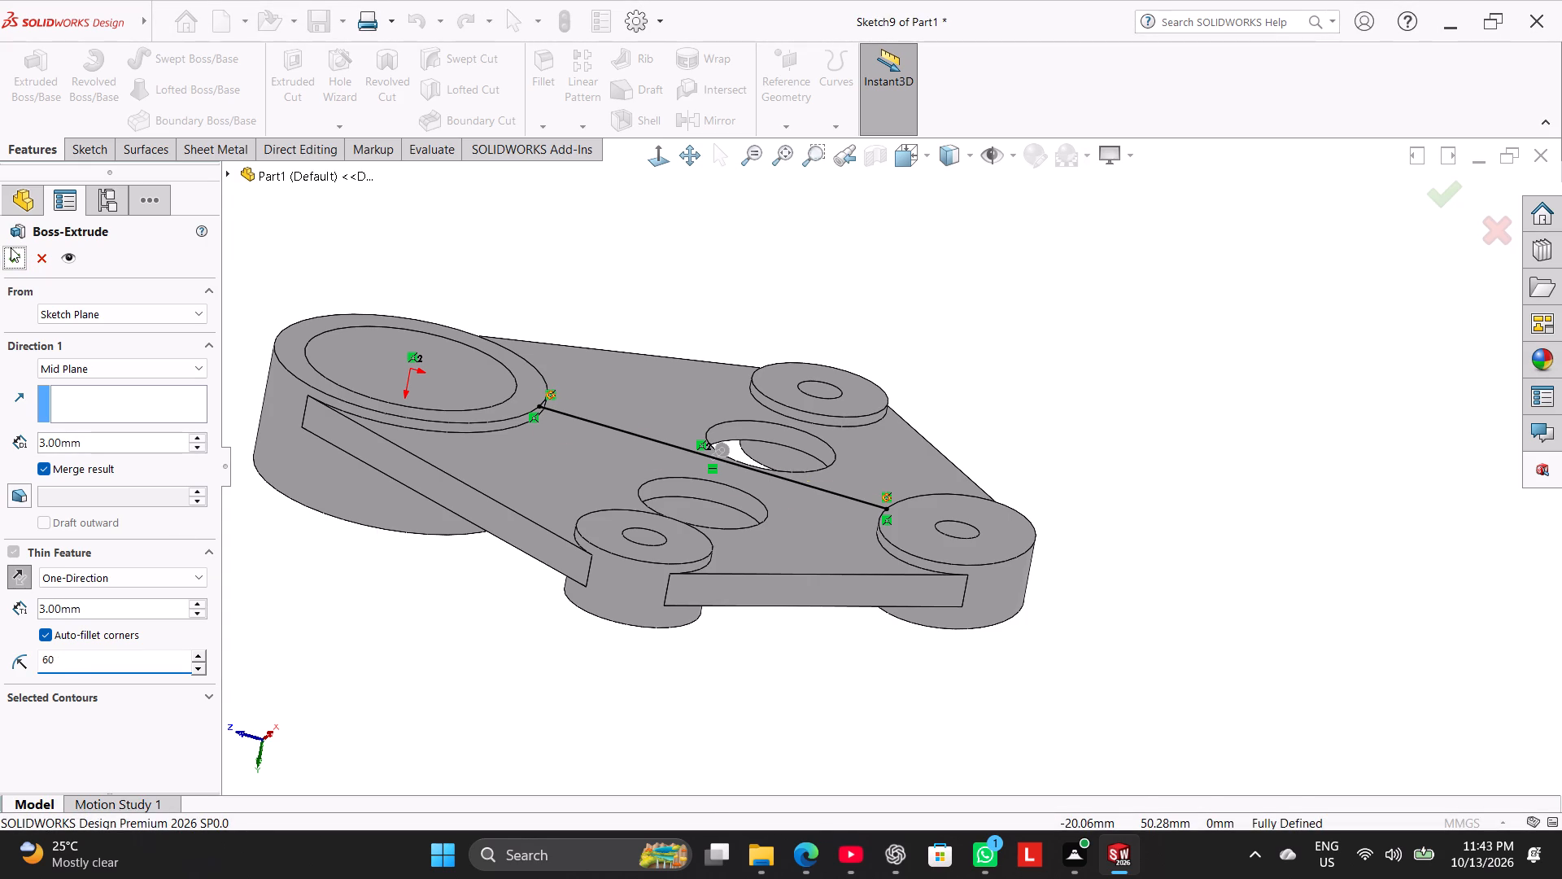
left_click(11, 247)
Select the sketched line as the extrusion's contour and try to create the feature.
double_click(94, 697)
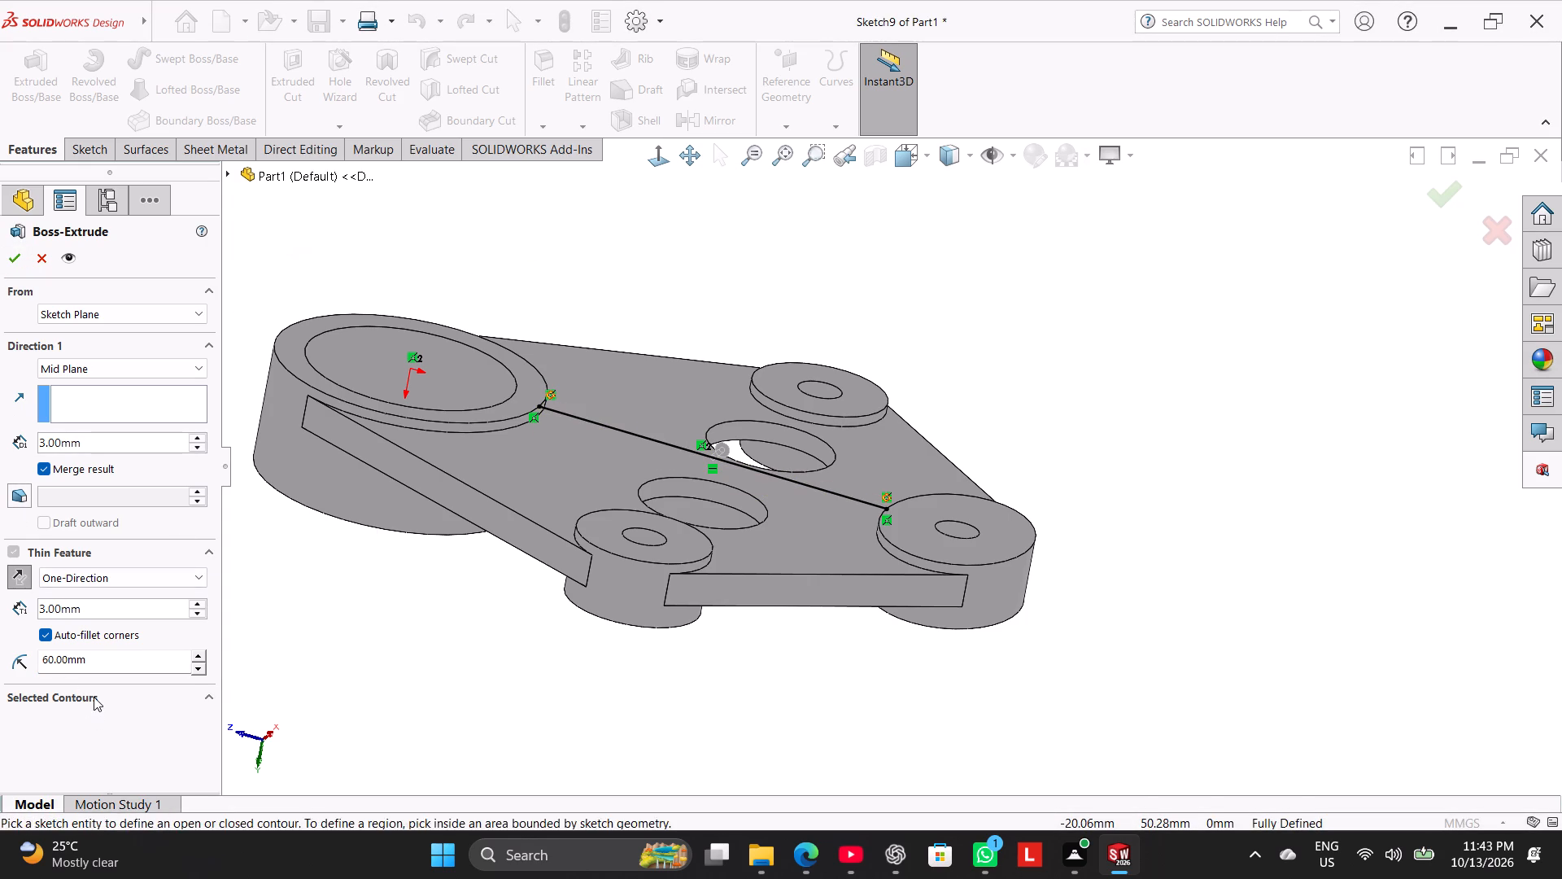
left_click(92, 693)
left_click(97, 724)
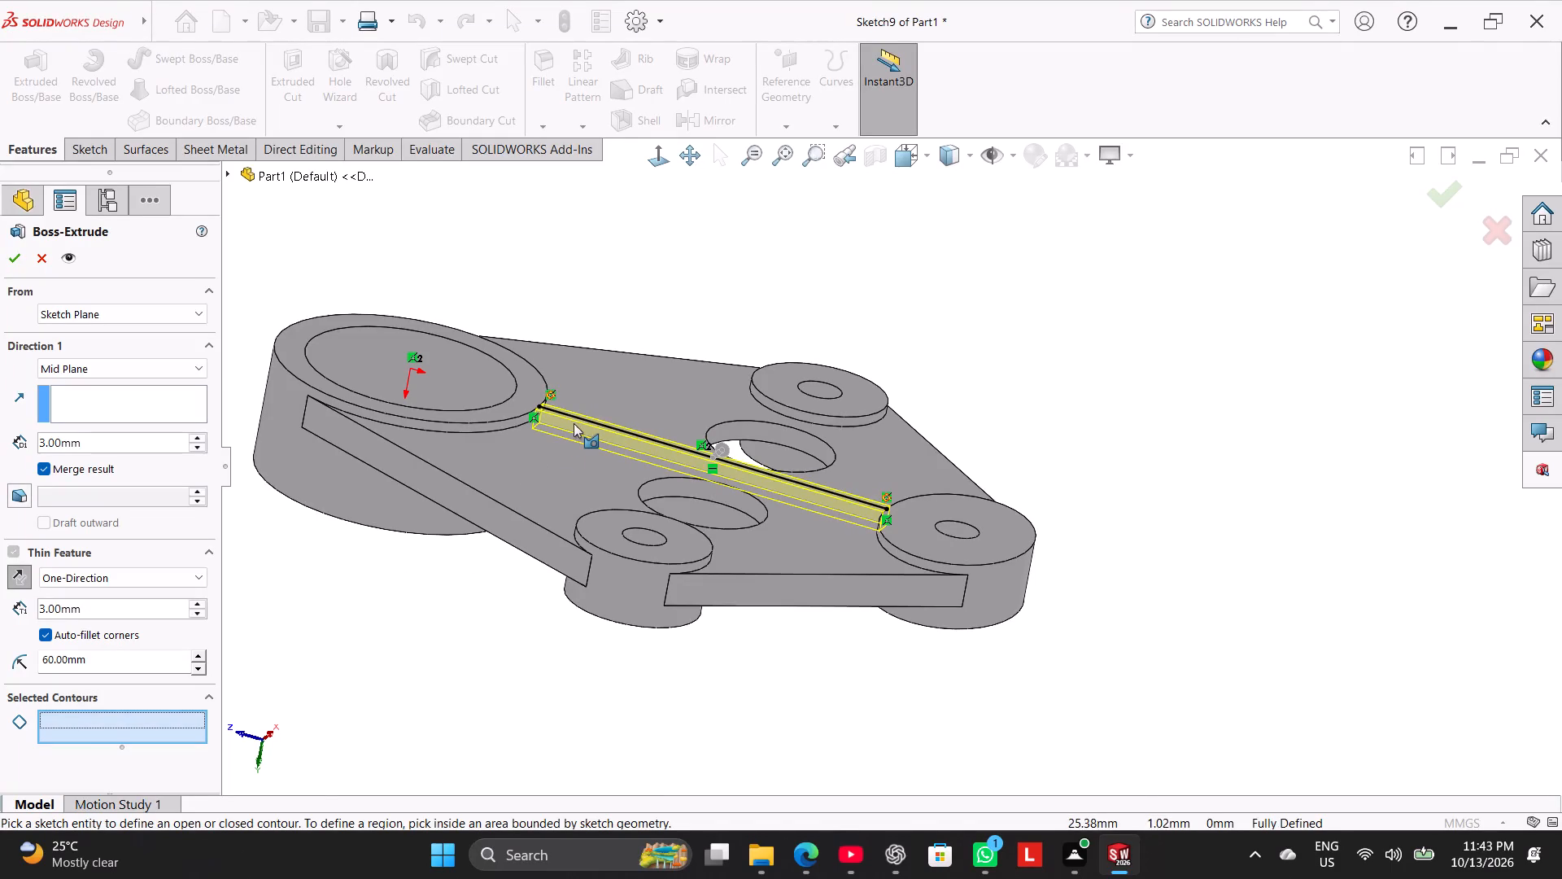
left_click(577, 420)
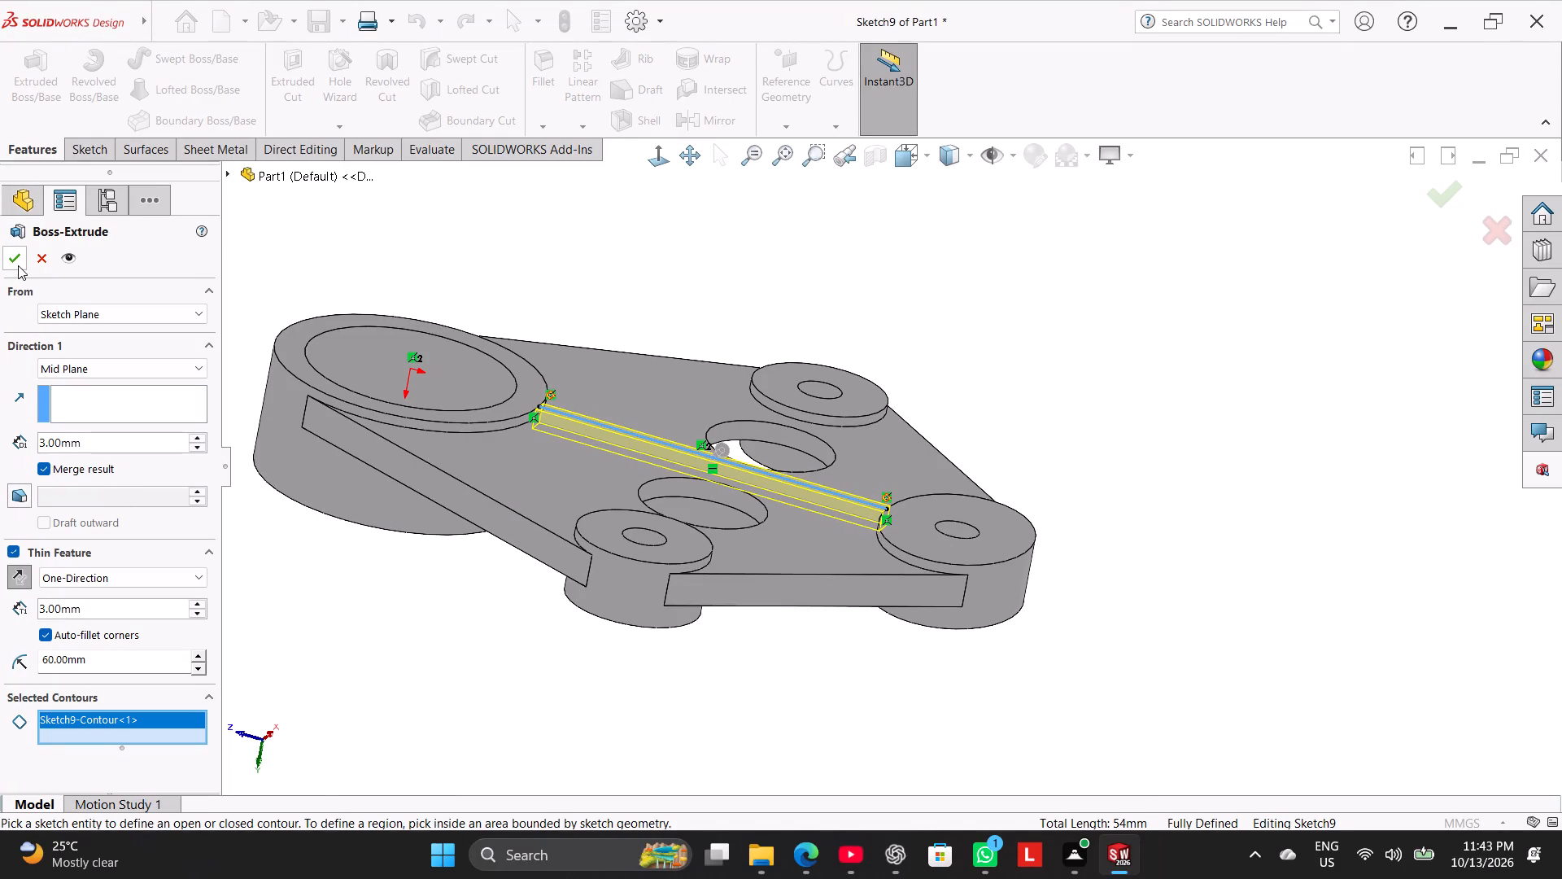
double_click(18, 265)
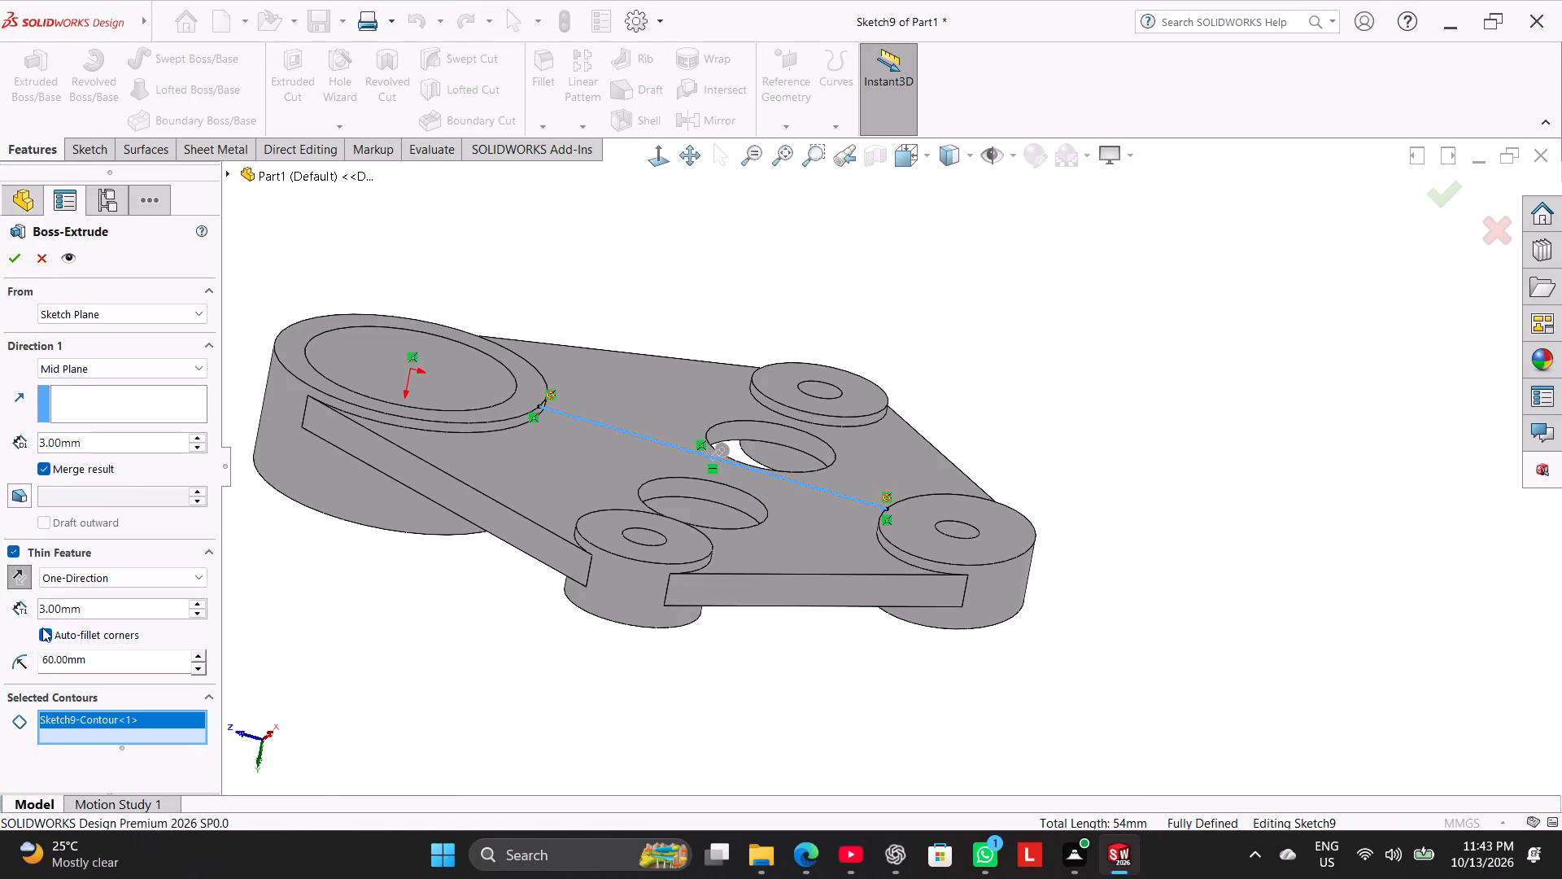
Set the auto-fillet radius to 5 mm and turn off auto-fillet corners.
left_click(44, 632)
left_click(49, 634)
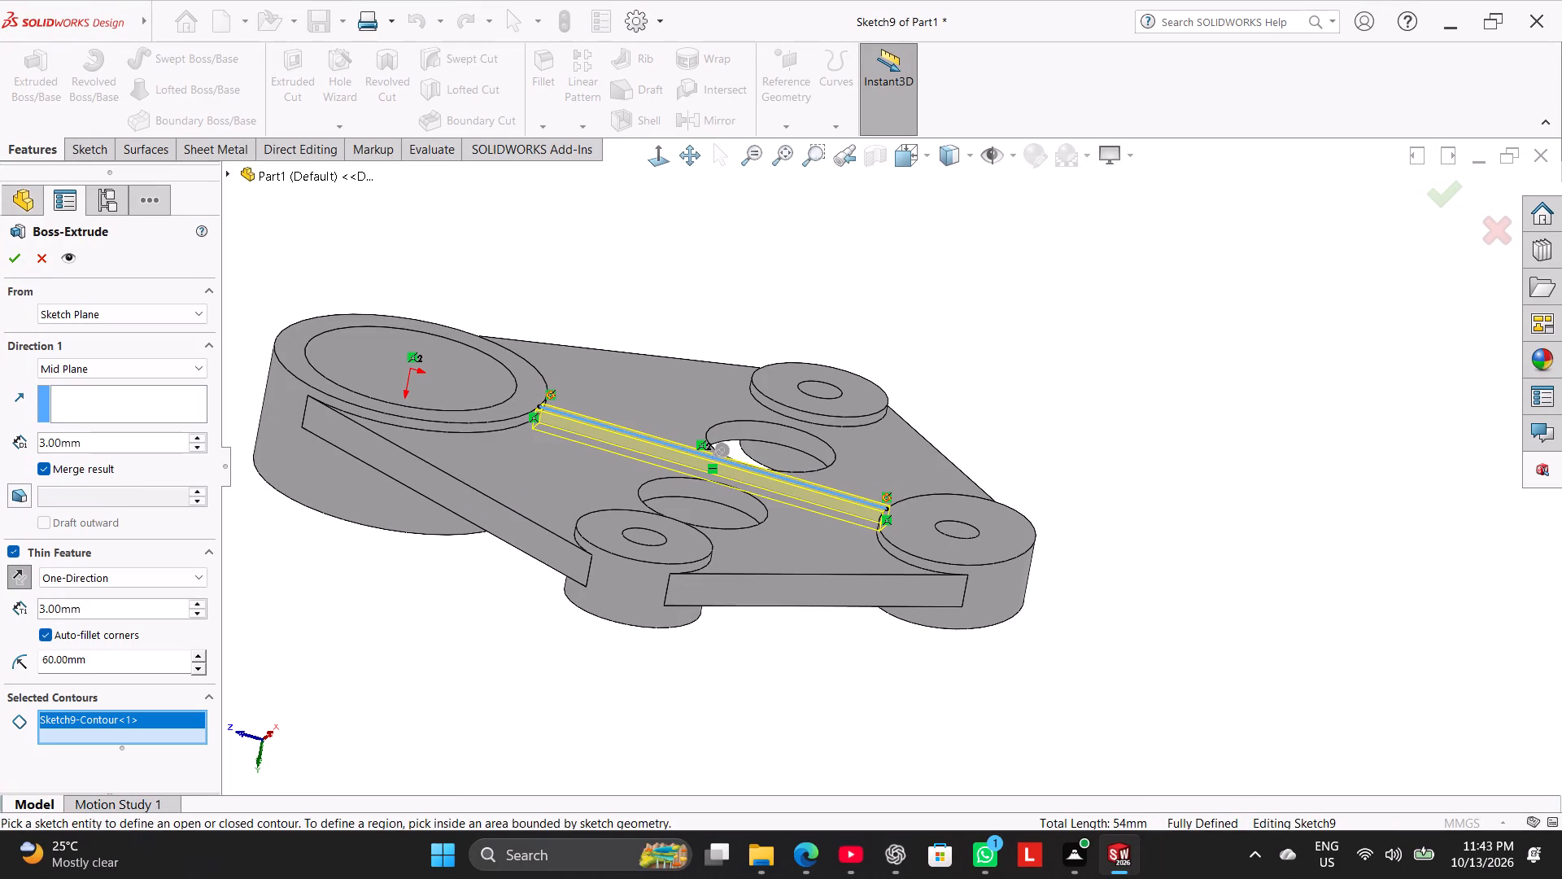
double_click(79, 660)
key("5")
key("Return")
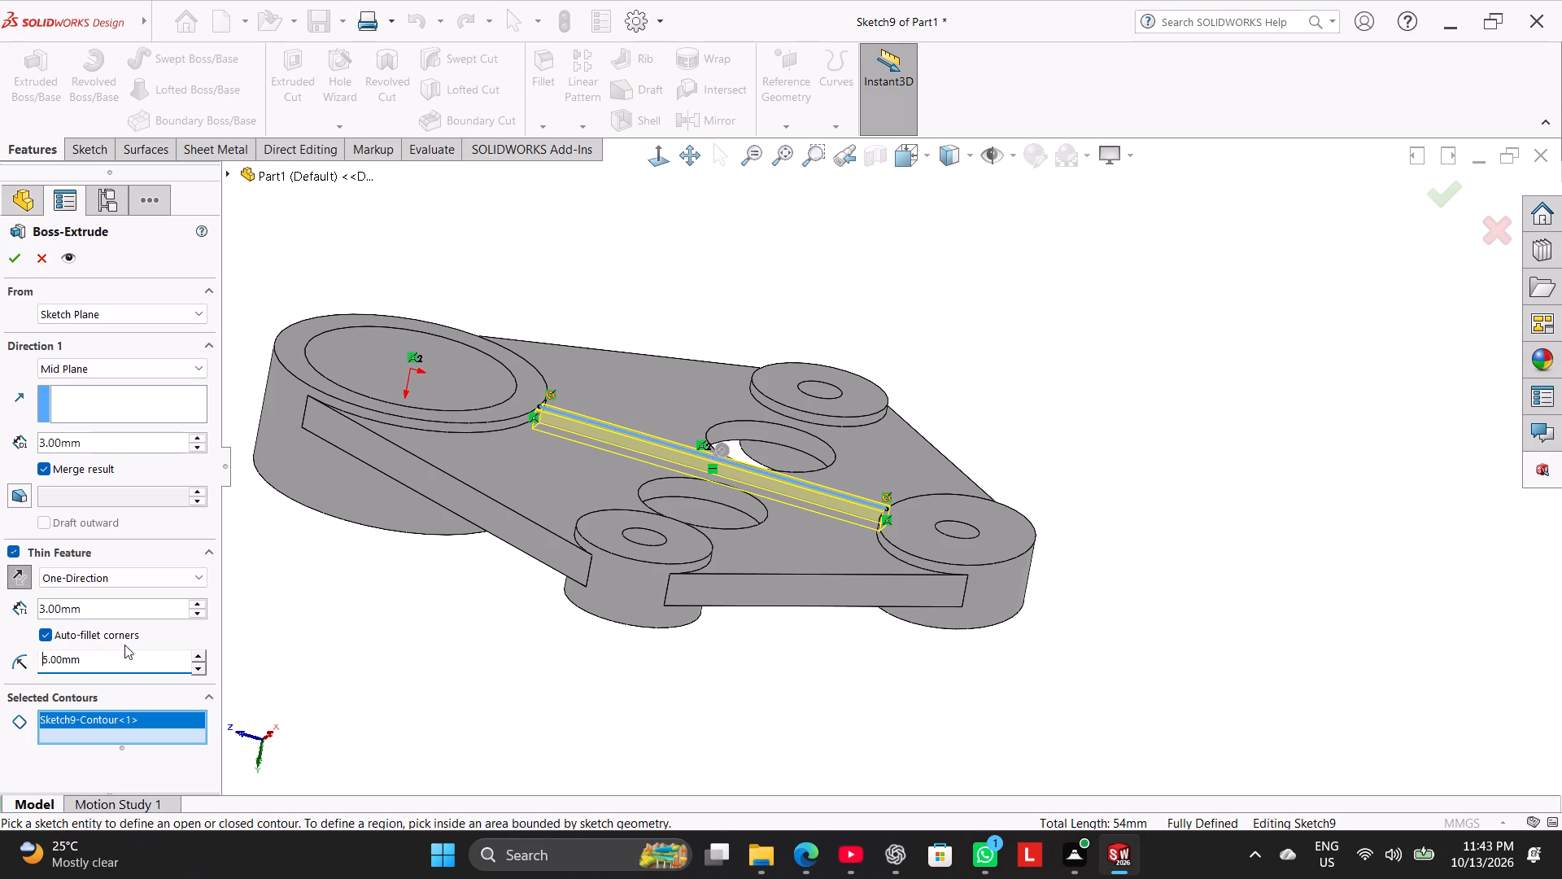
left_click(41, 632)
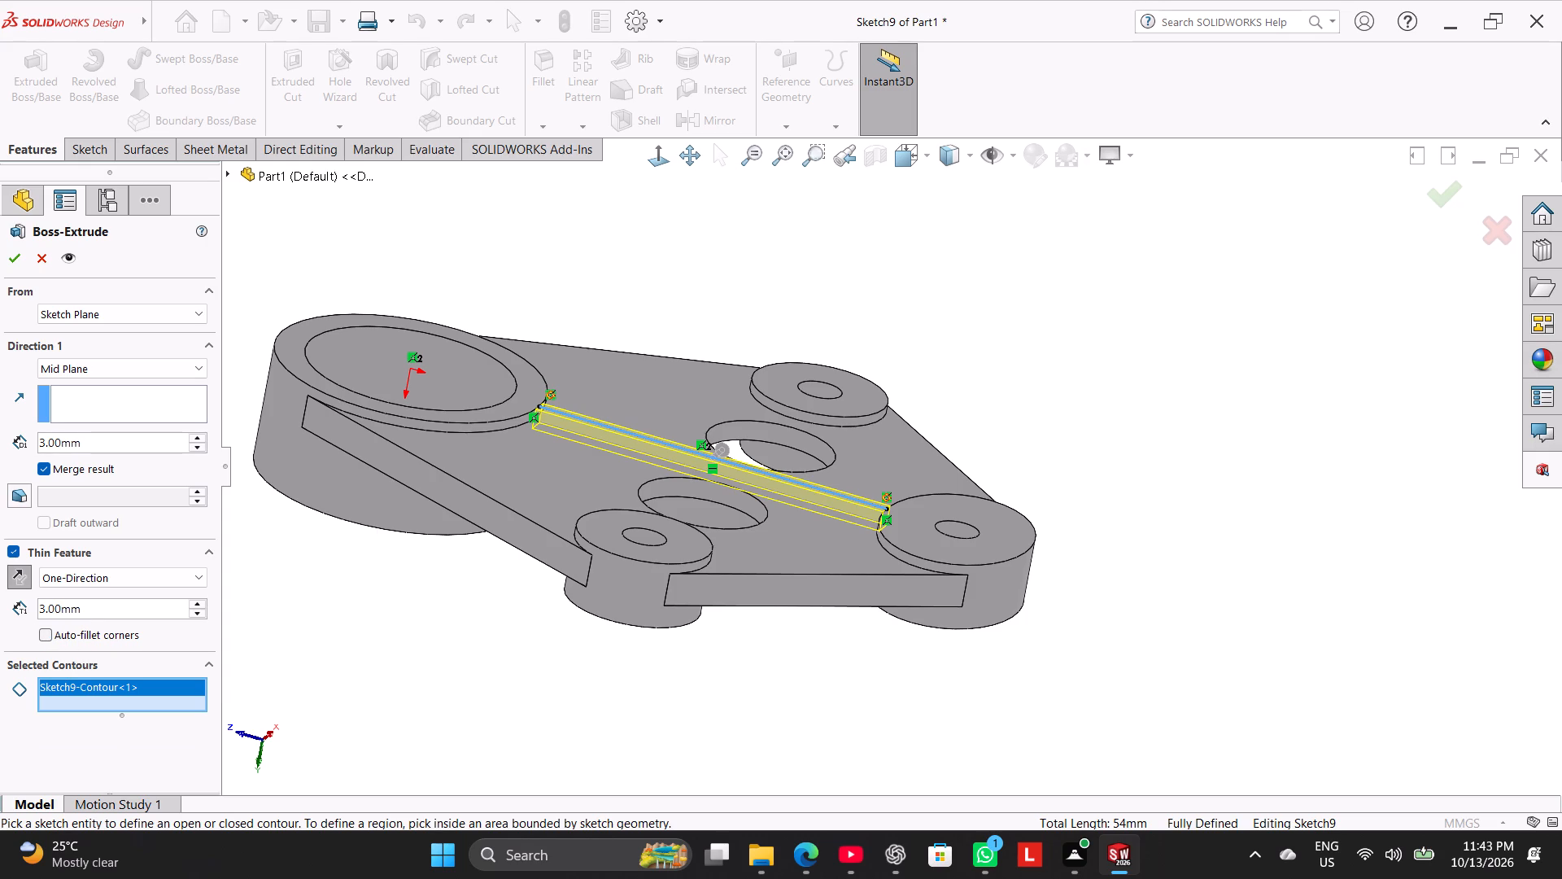
Set the thin wall thickness to 60 mm and try to create the extrusion.
middle_click_drag(513, 633, 538, 615)
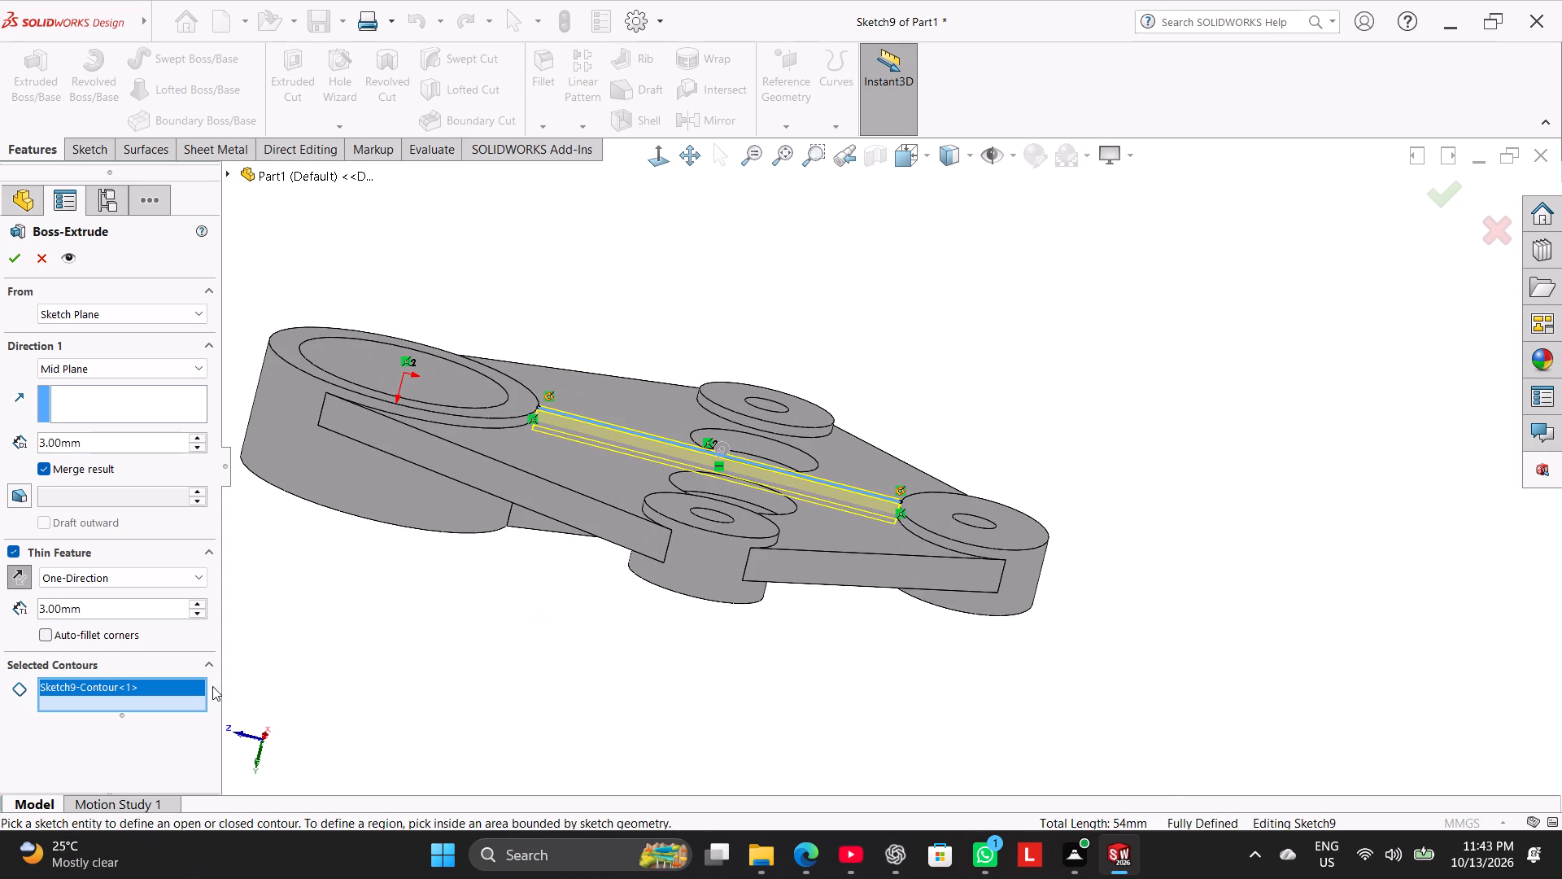
left_click(133, 601)
double_click(133, 601)
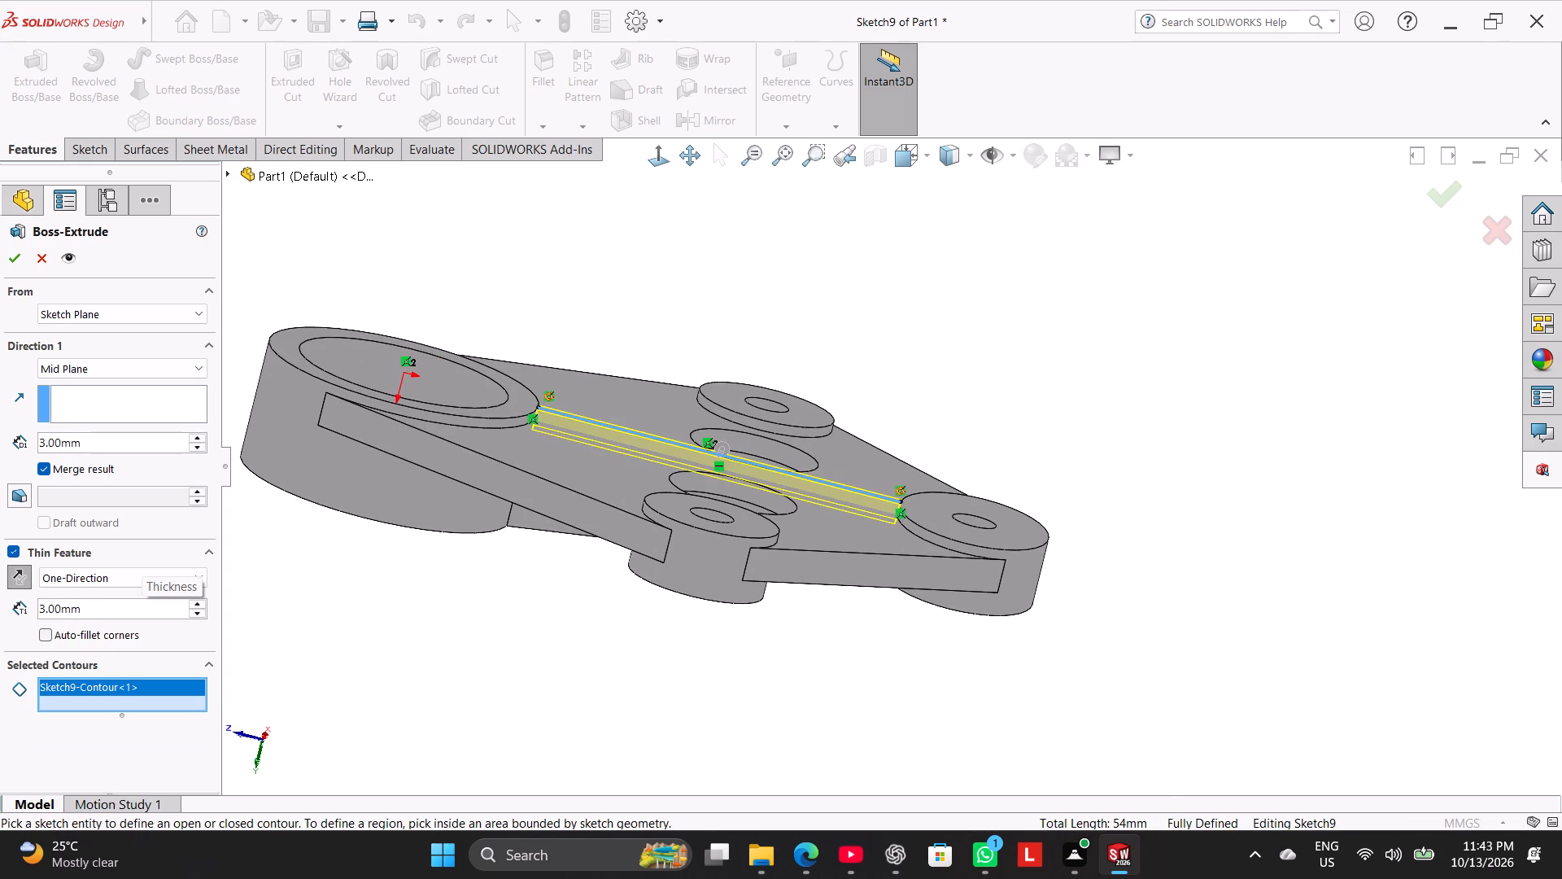
double_click(132, 604)
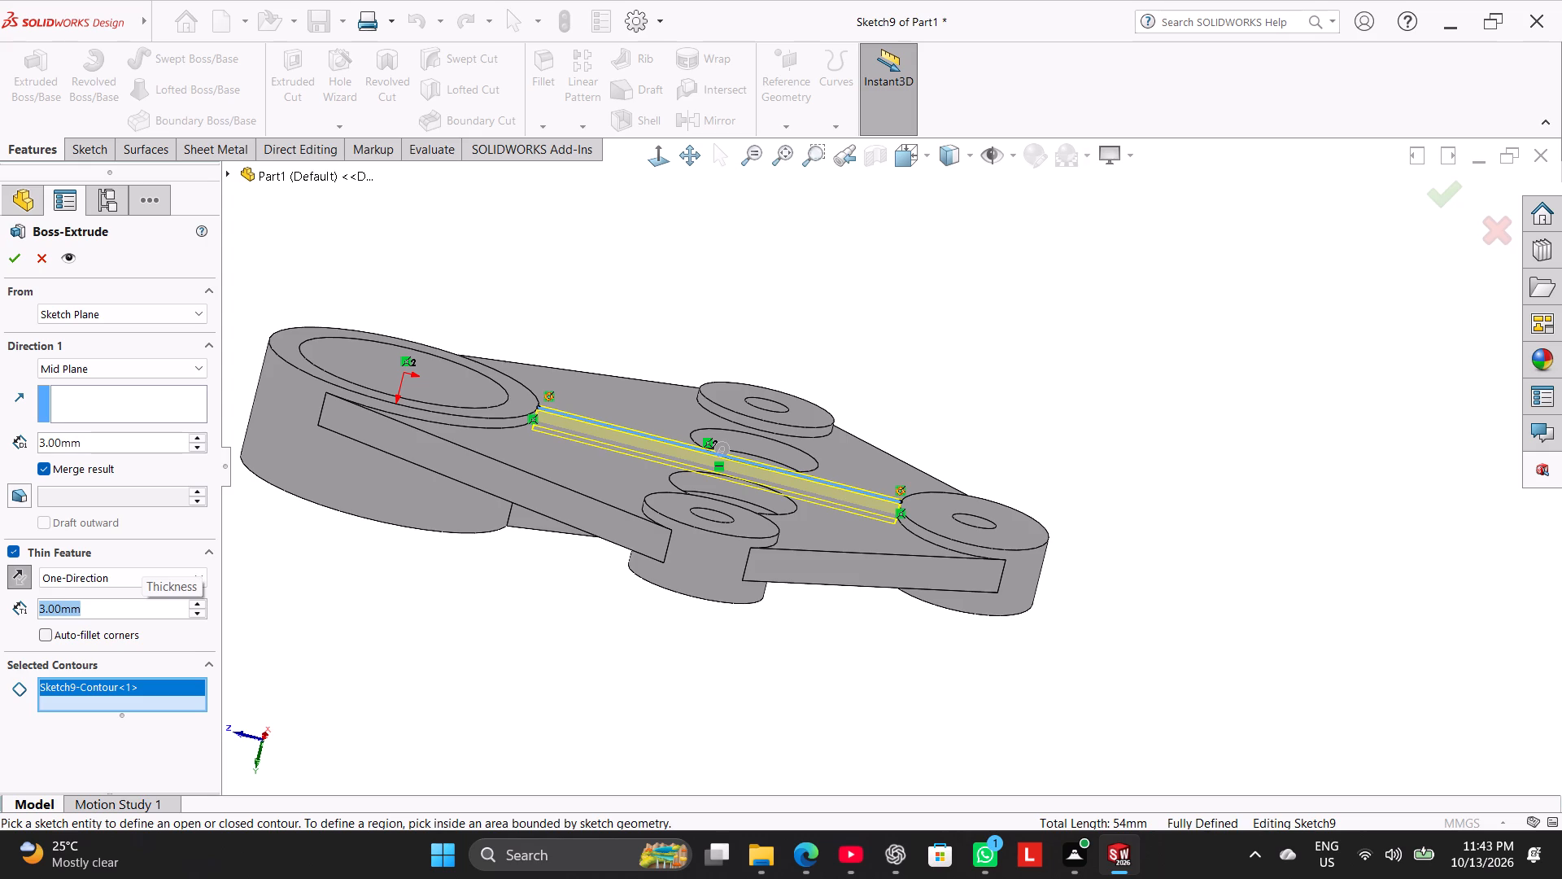
type("60")
key("Return")
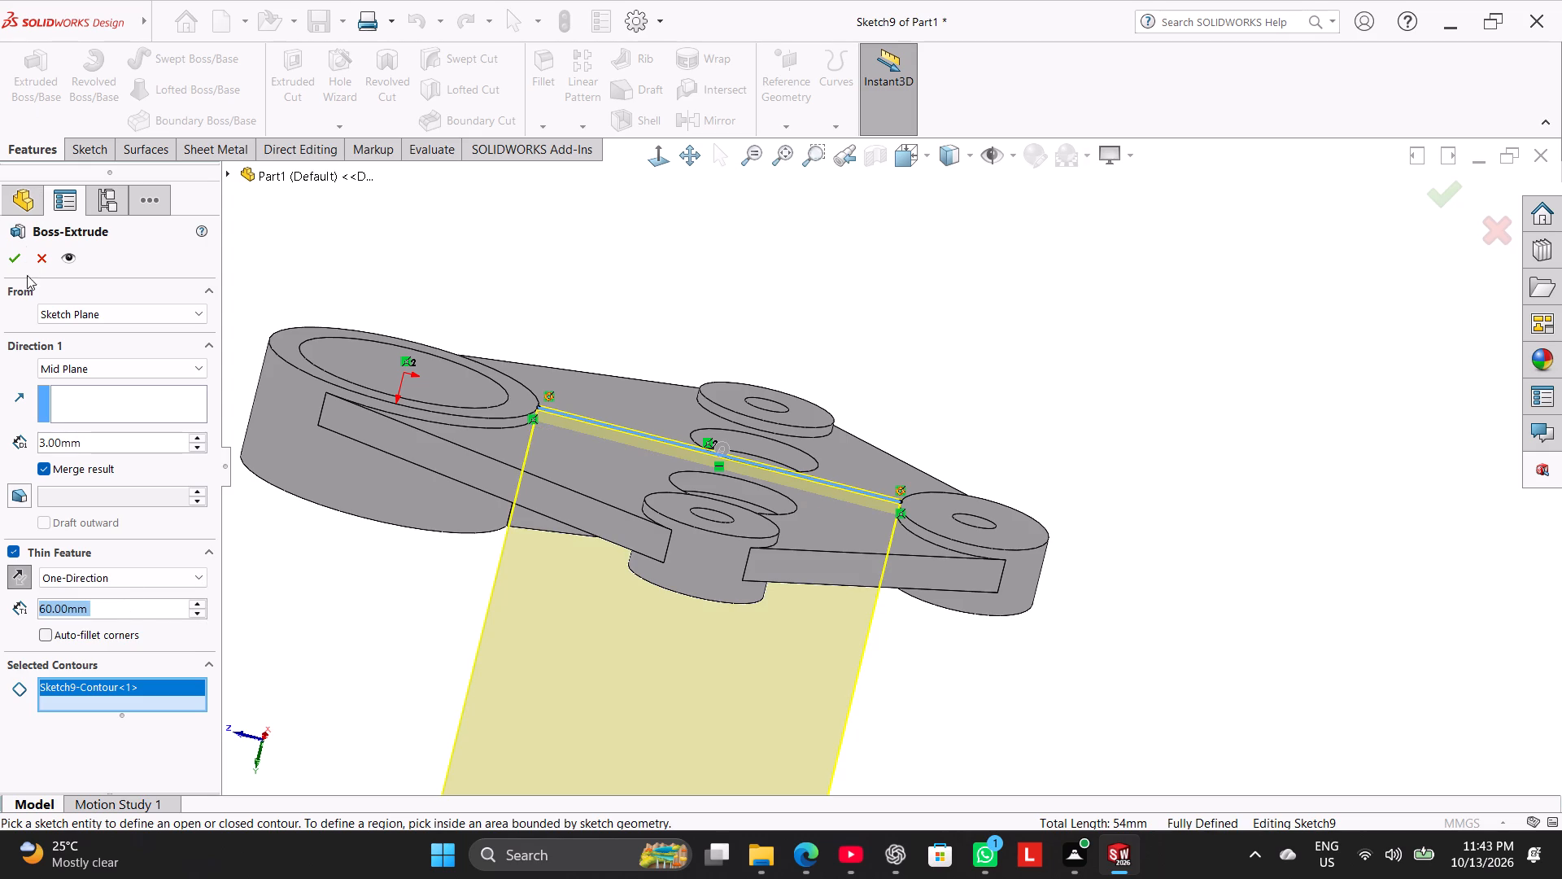
left_click(22, 253)
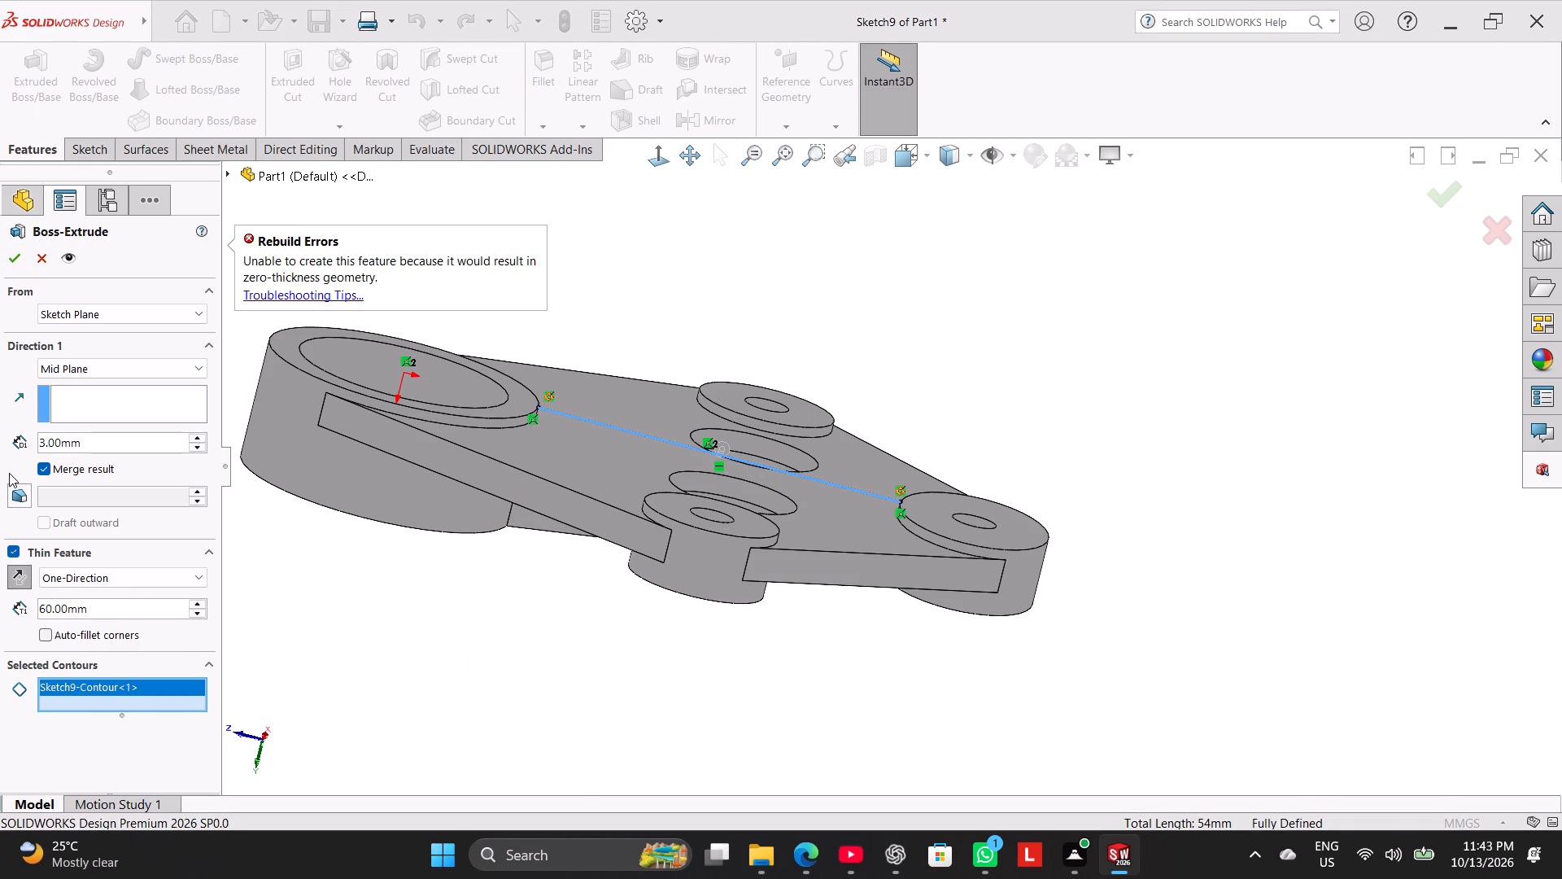
Cancel the boss extrusion and return to editing the line sketch.
left_click(29, 261)
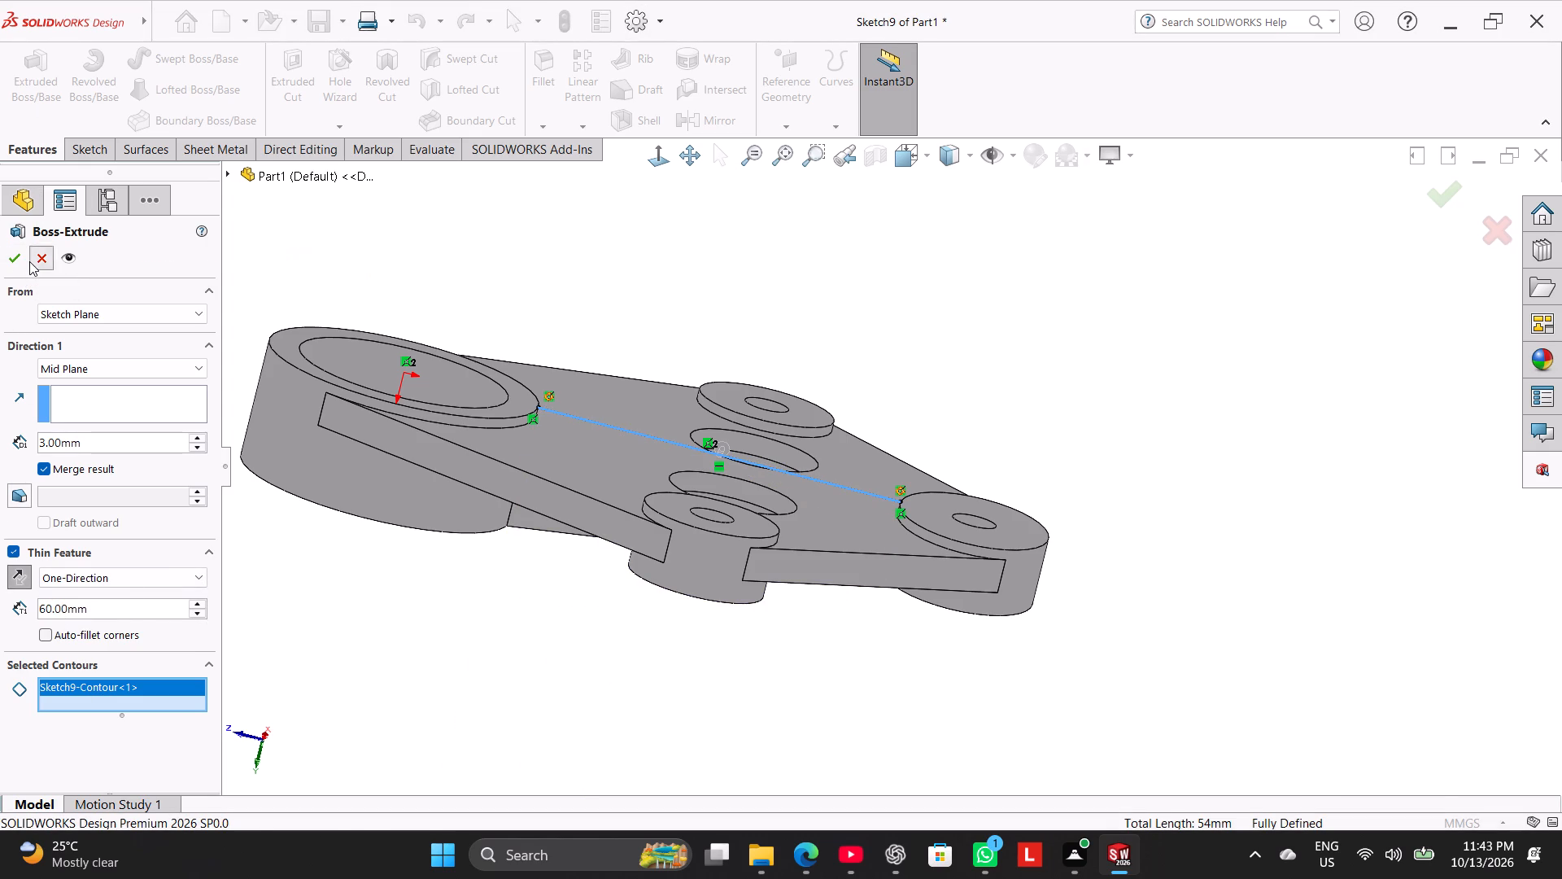
left_click(332, 625)
Examine where the sketched line's ends meet the large and far bosses, close up and from the side.
scroll(481, 361, "down", 4)
scroll(674, 474, "down", 2)
scroll(734, 513, "down", 2)
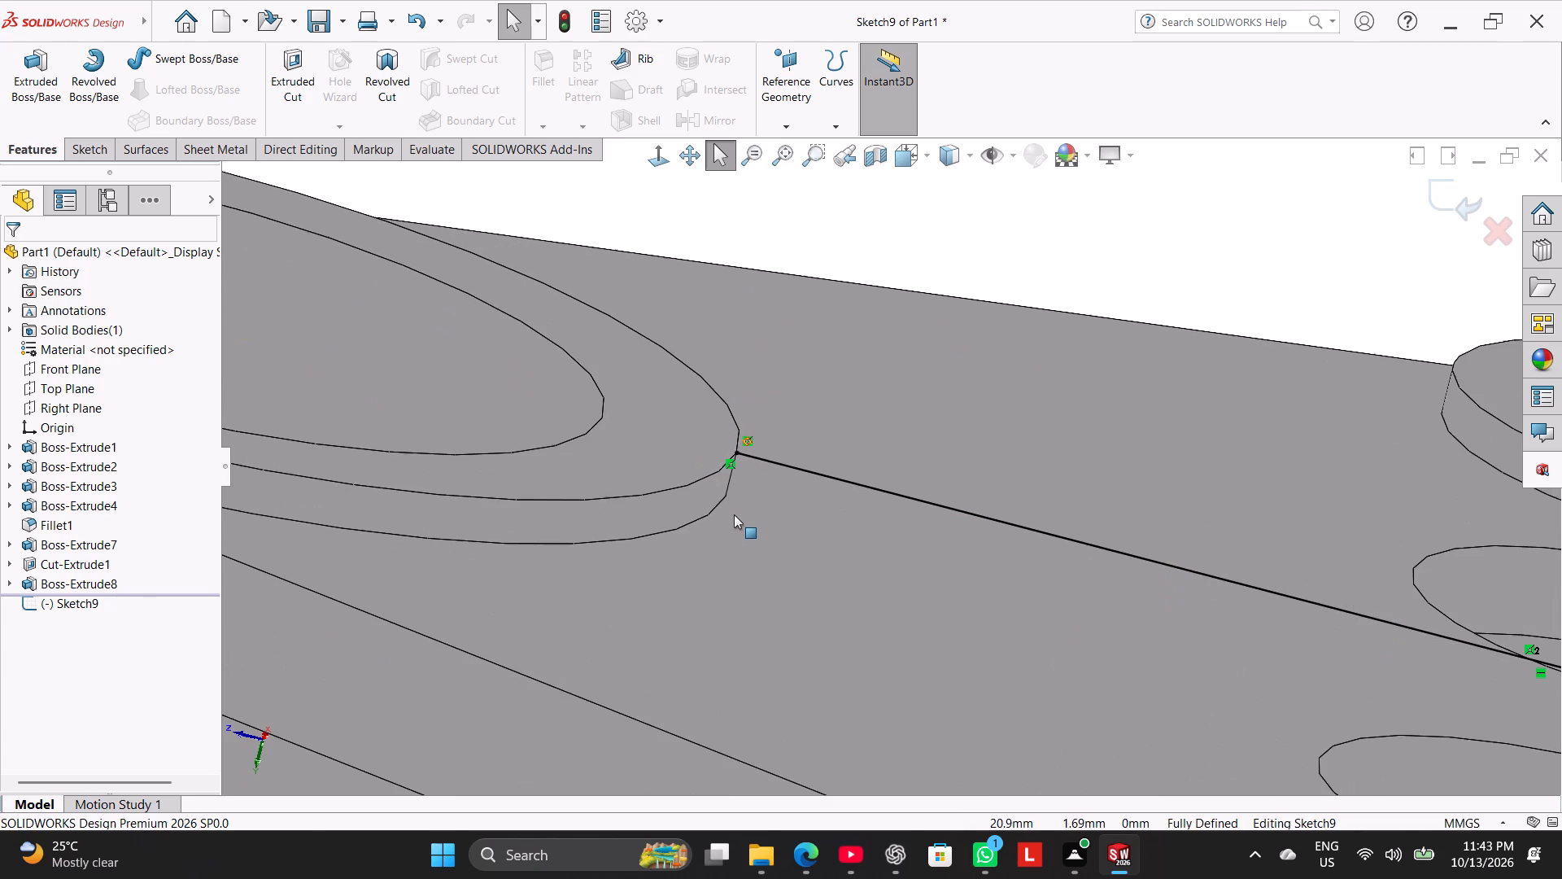
scroll(734, 514, "down", 1)
scroll(748, 442, "down", 6)
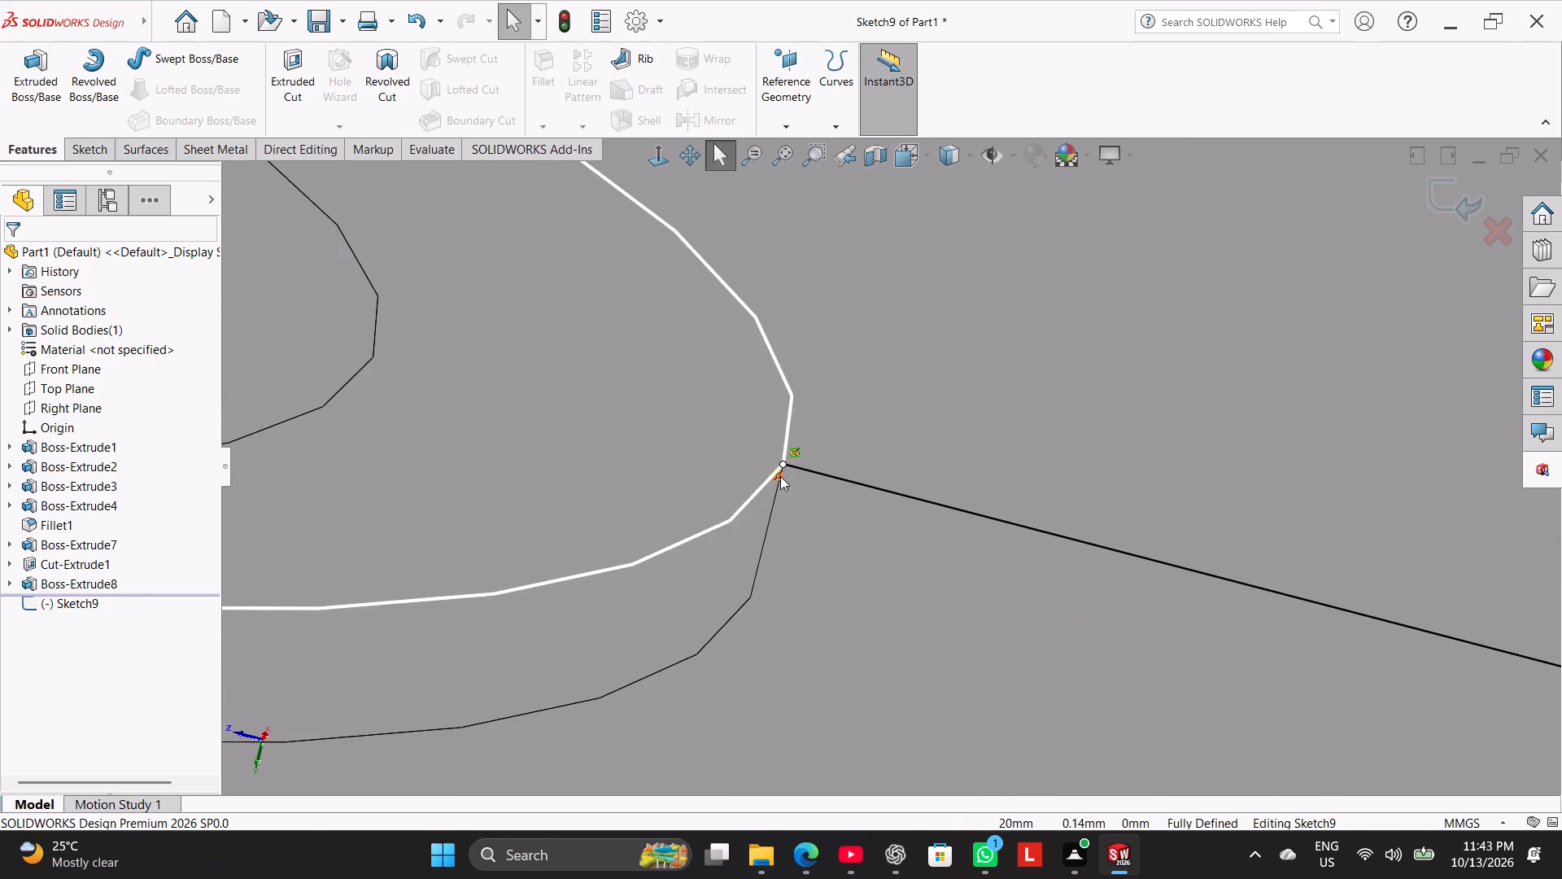
scroll(800, 526, "up", 13)
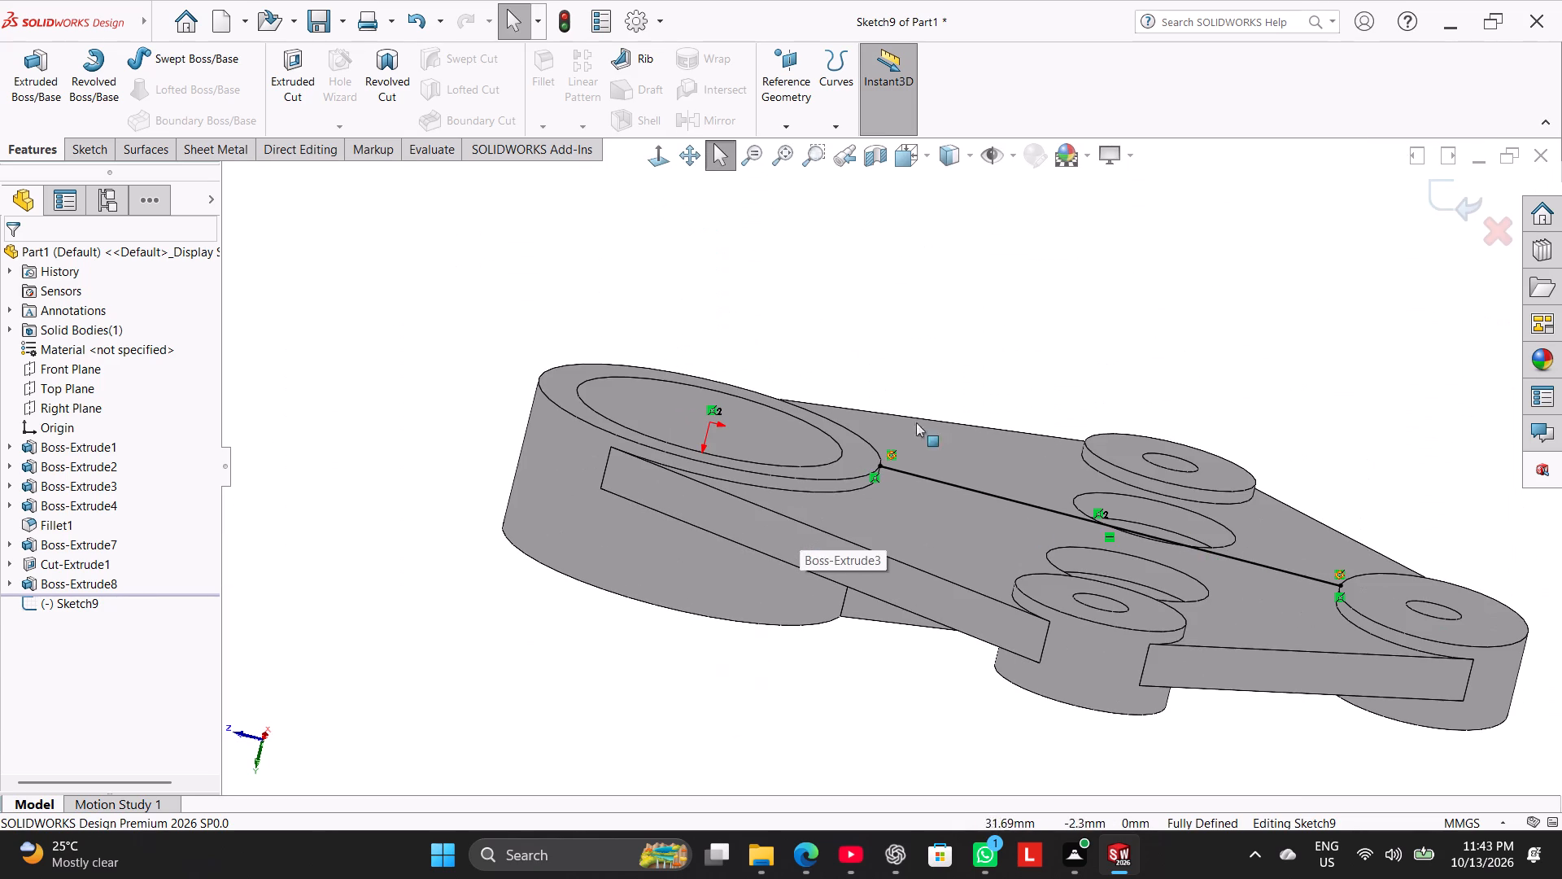
left_click(650, 159)
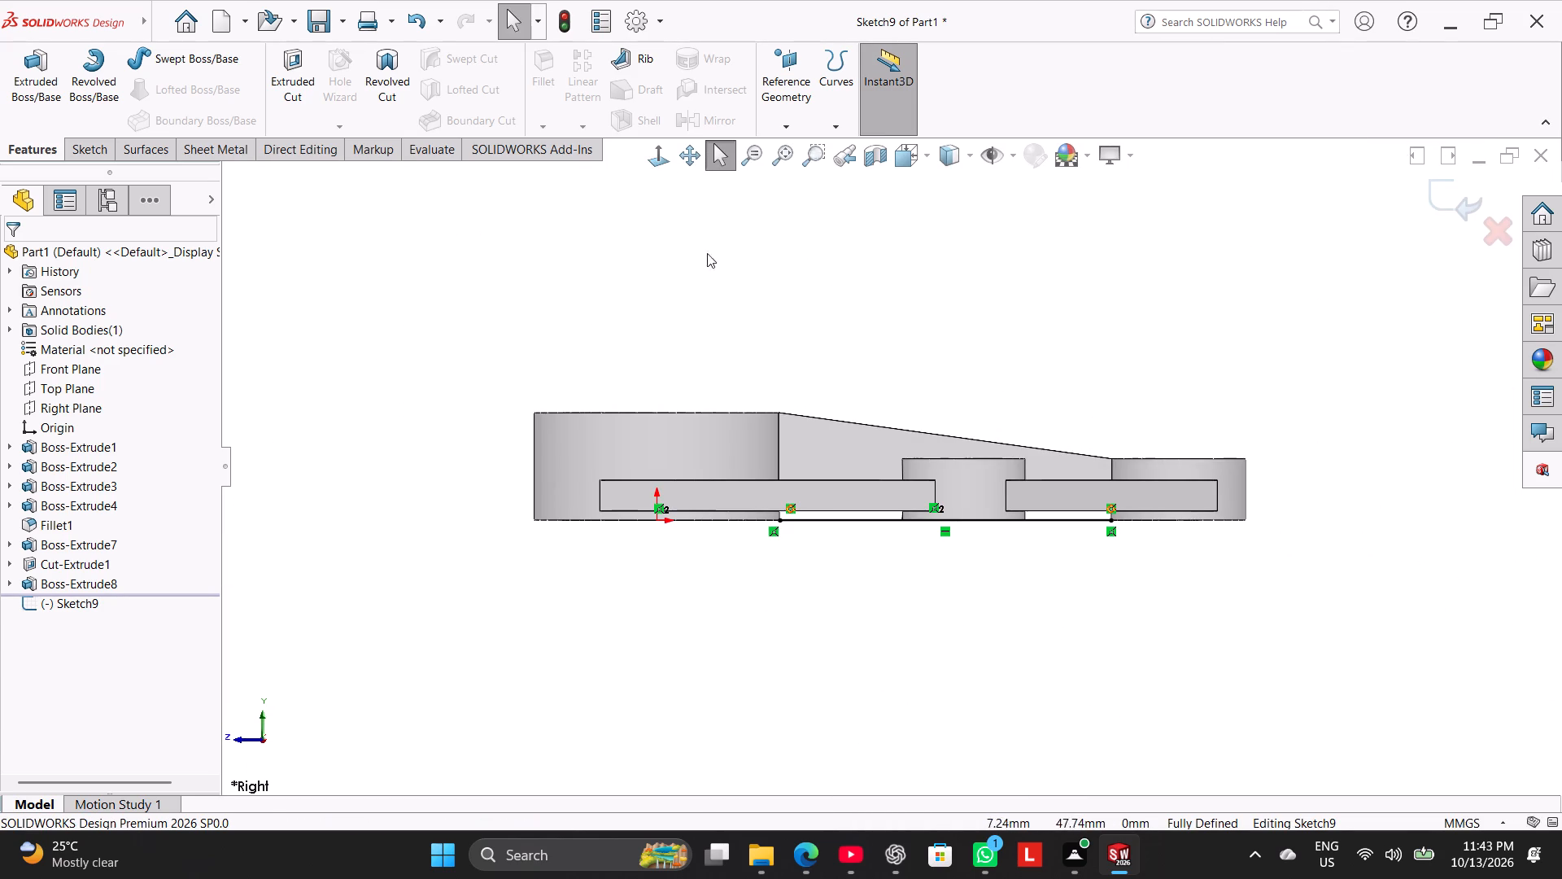
scroll(855, 596, "down", 4)
scroll(696, 313, "down", 2)
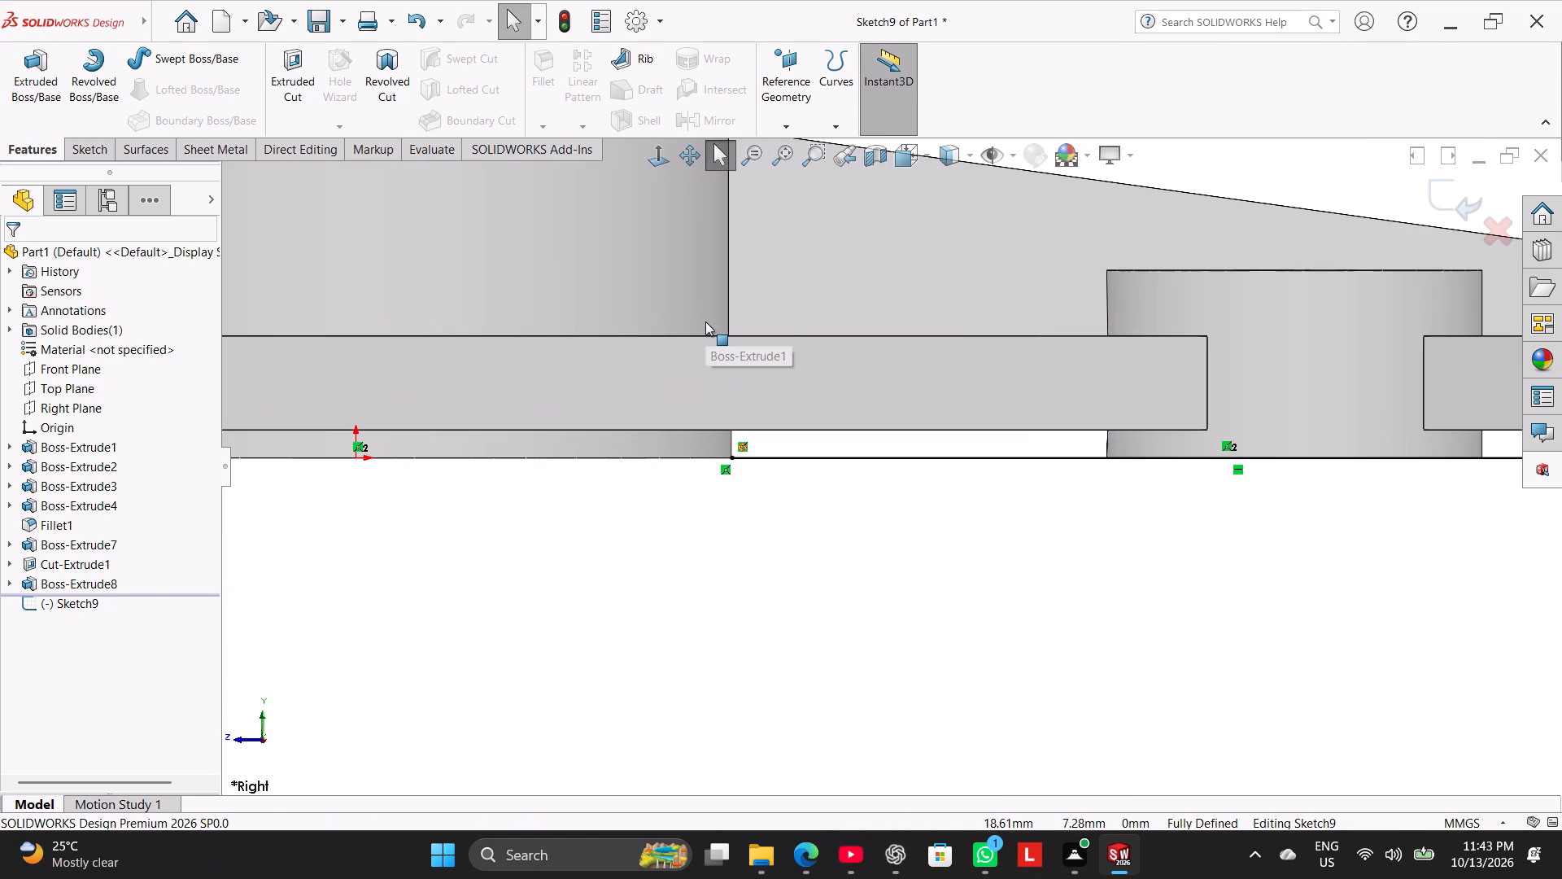
middle_click(842, 298)
scroll(842, 298, "up", 2)
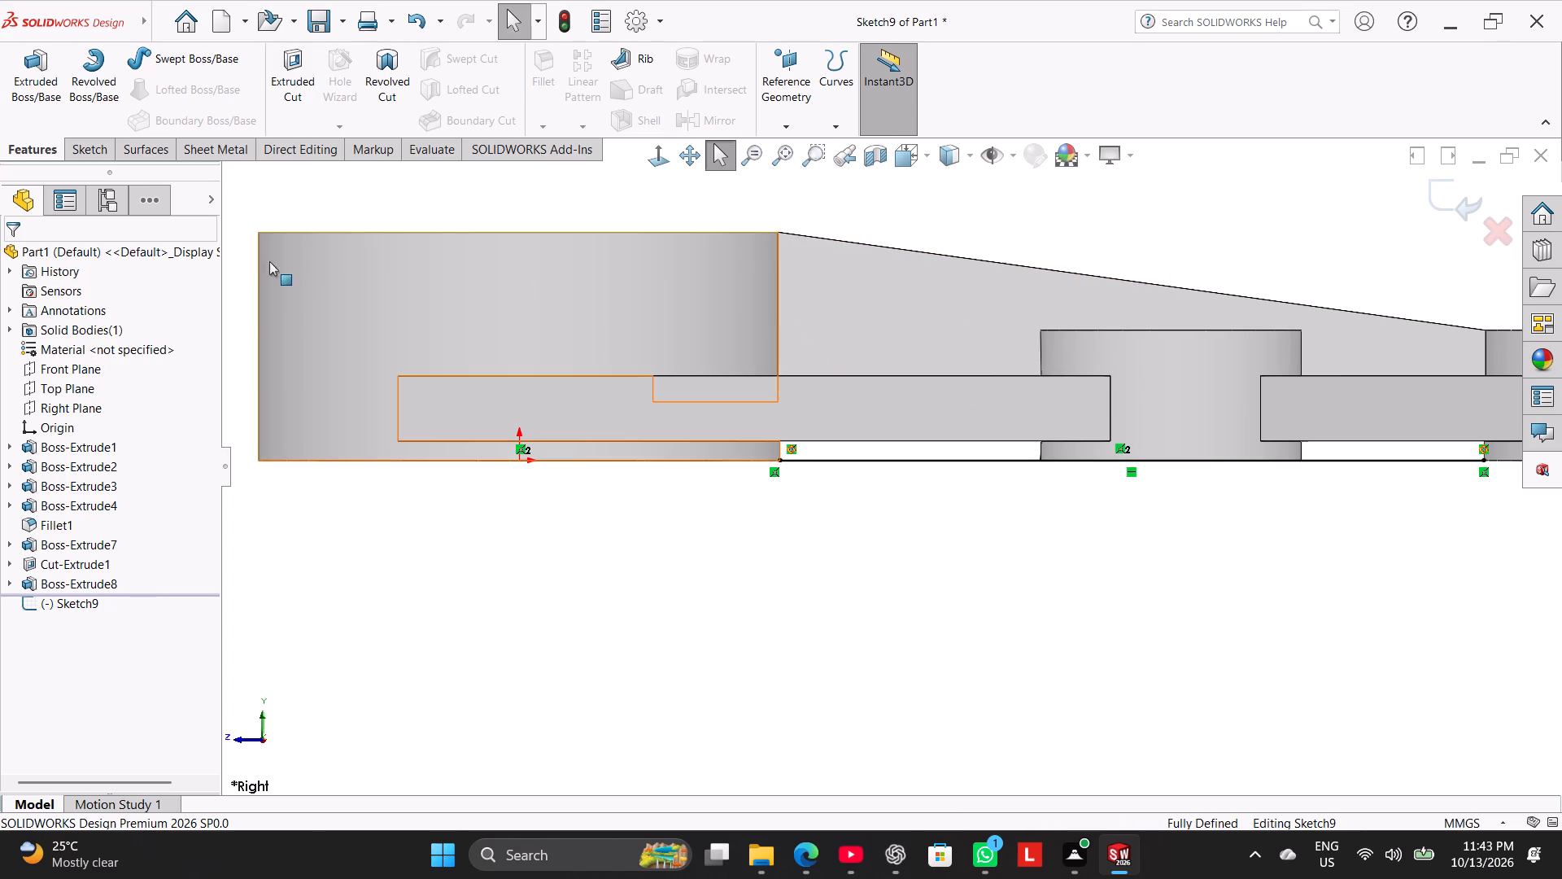
middle_click_drag(1044, 598, 1071, 649)
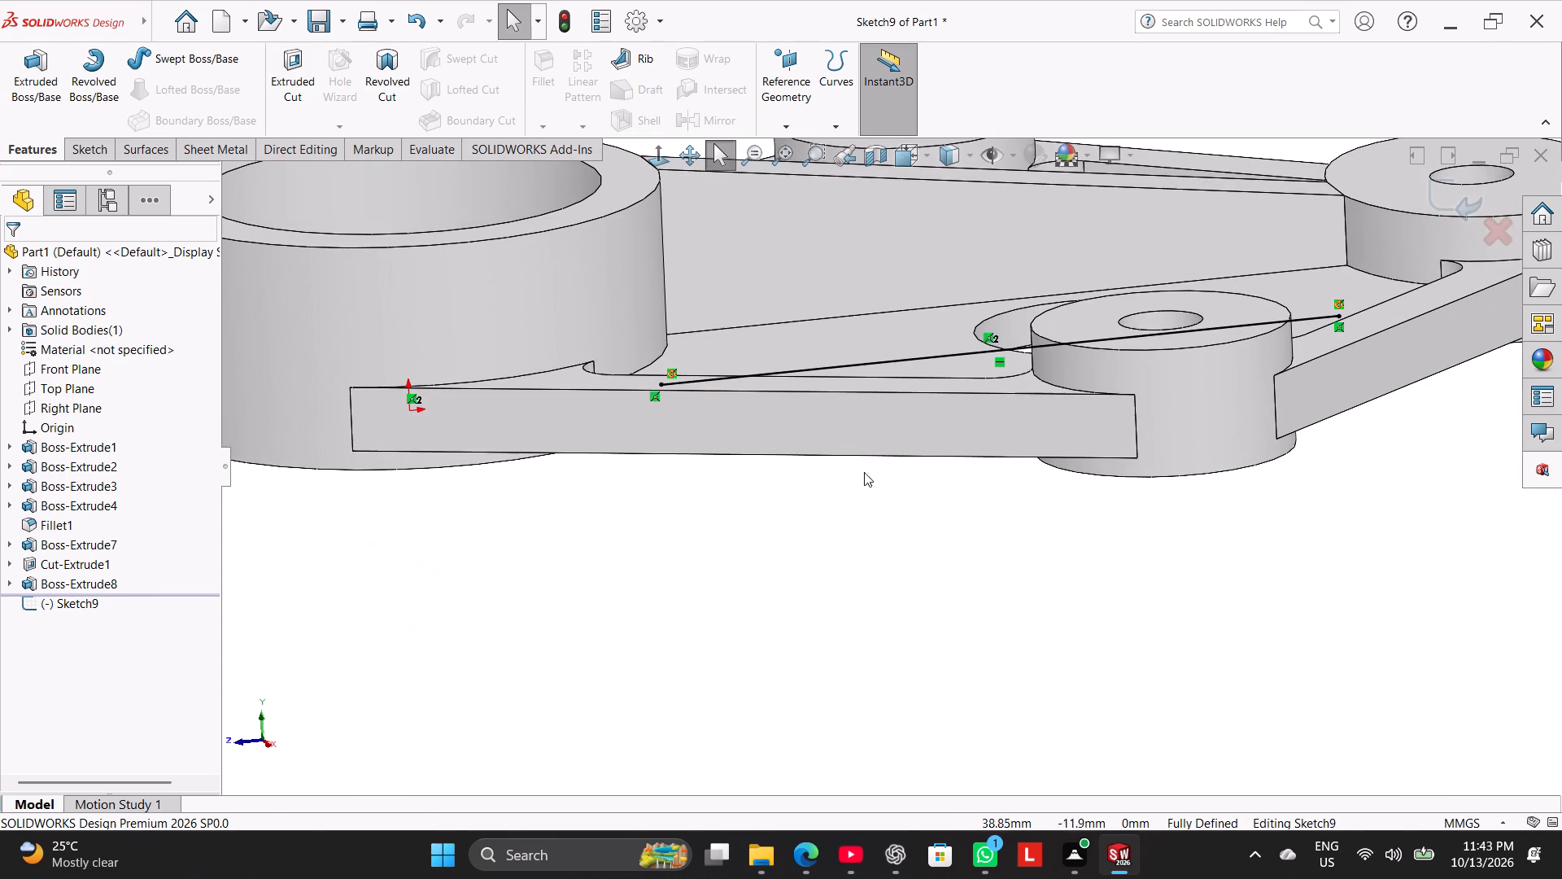
left_click(660, 159)
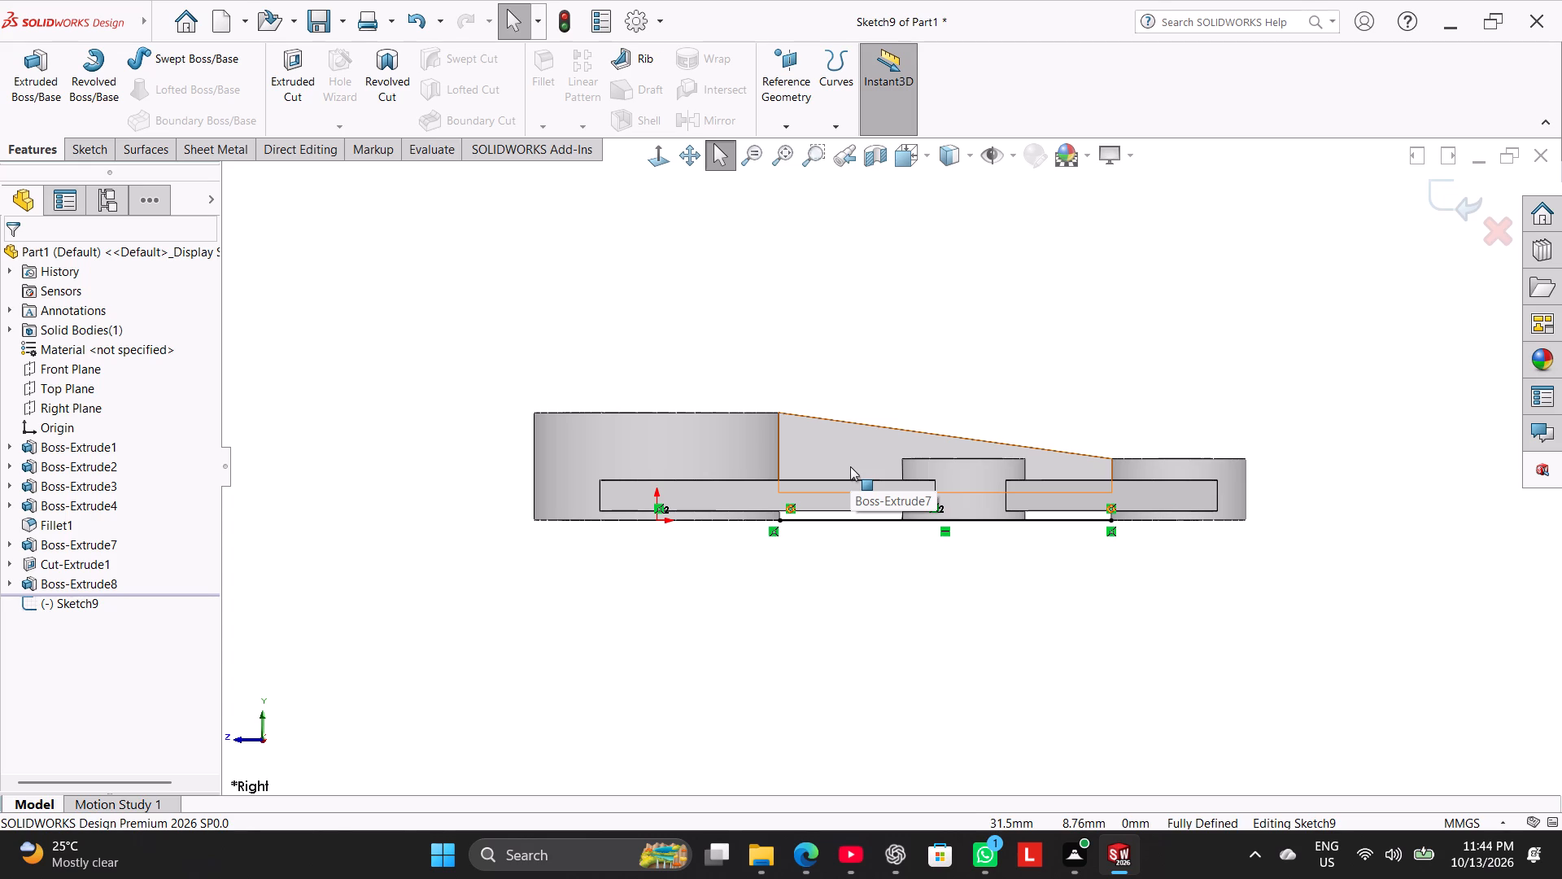
scroll(850, 466, "down", 3)
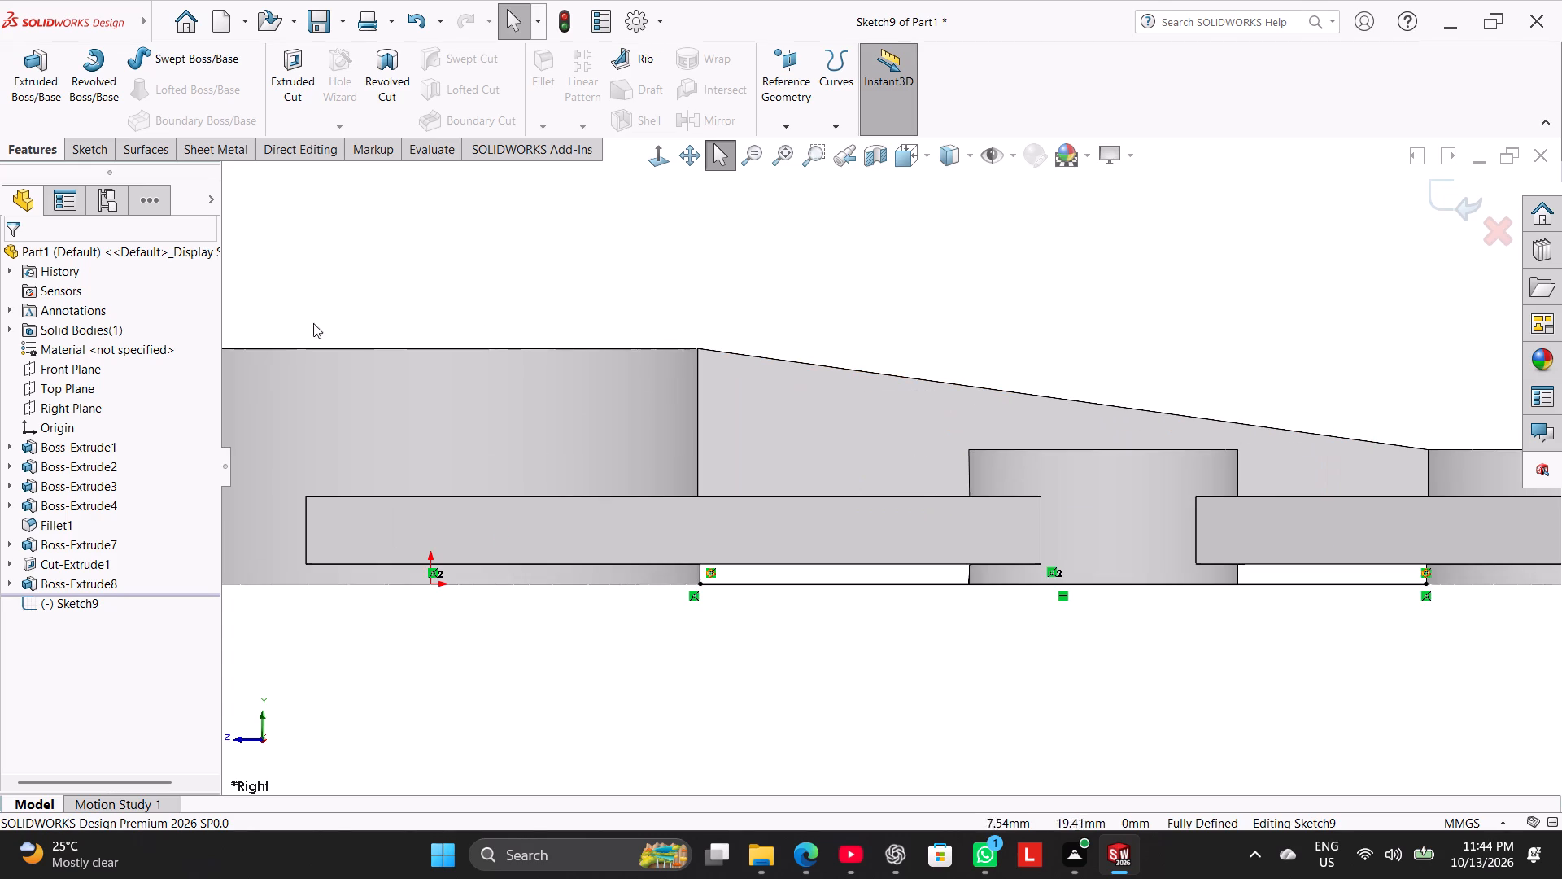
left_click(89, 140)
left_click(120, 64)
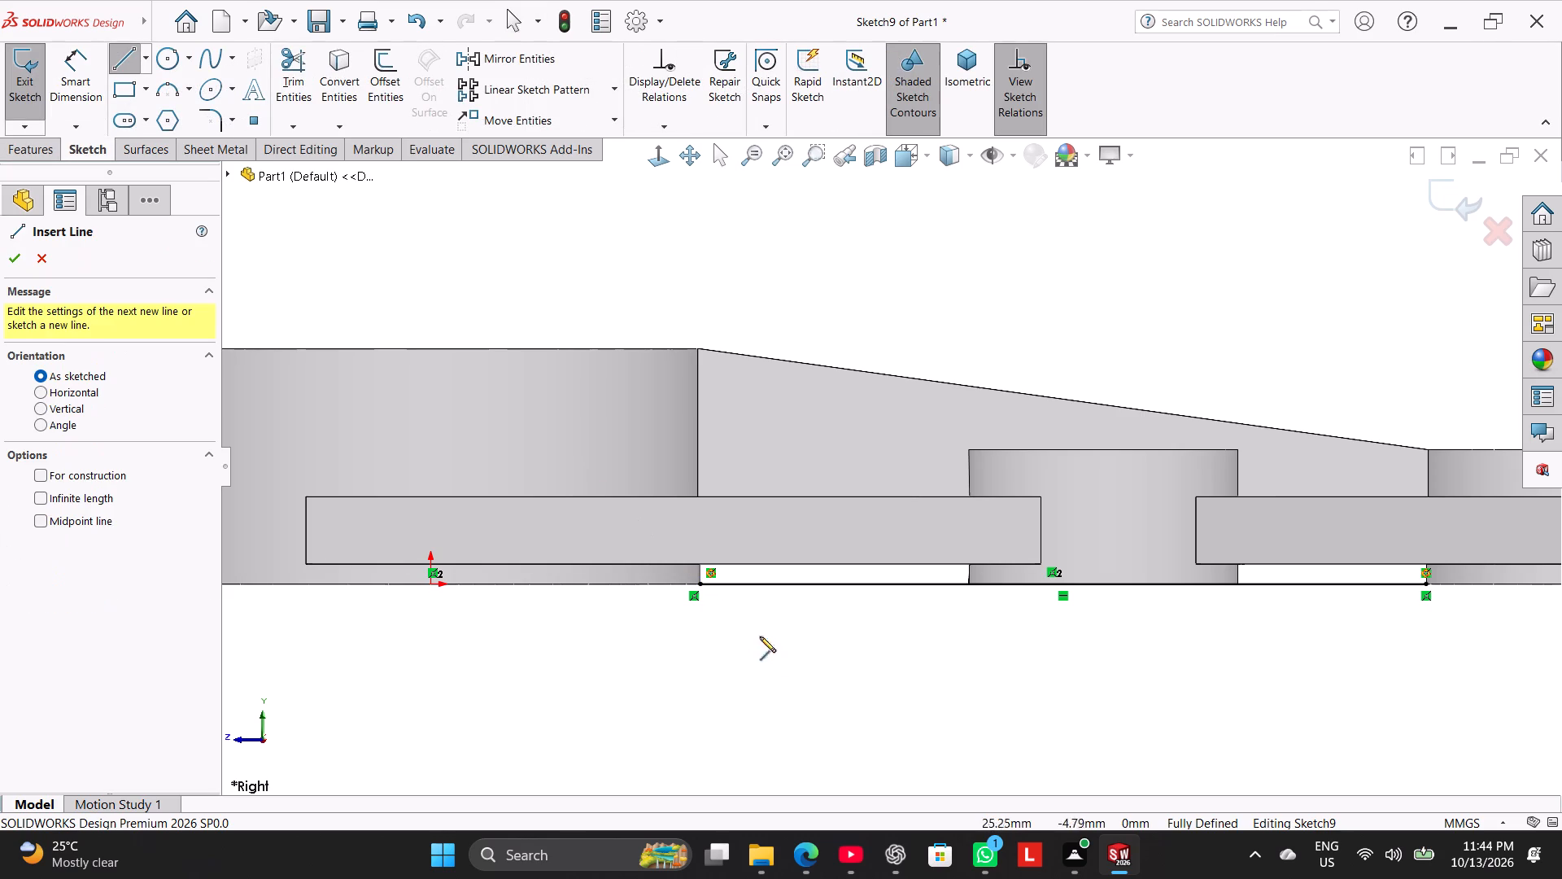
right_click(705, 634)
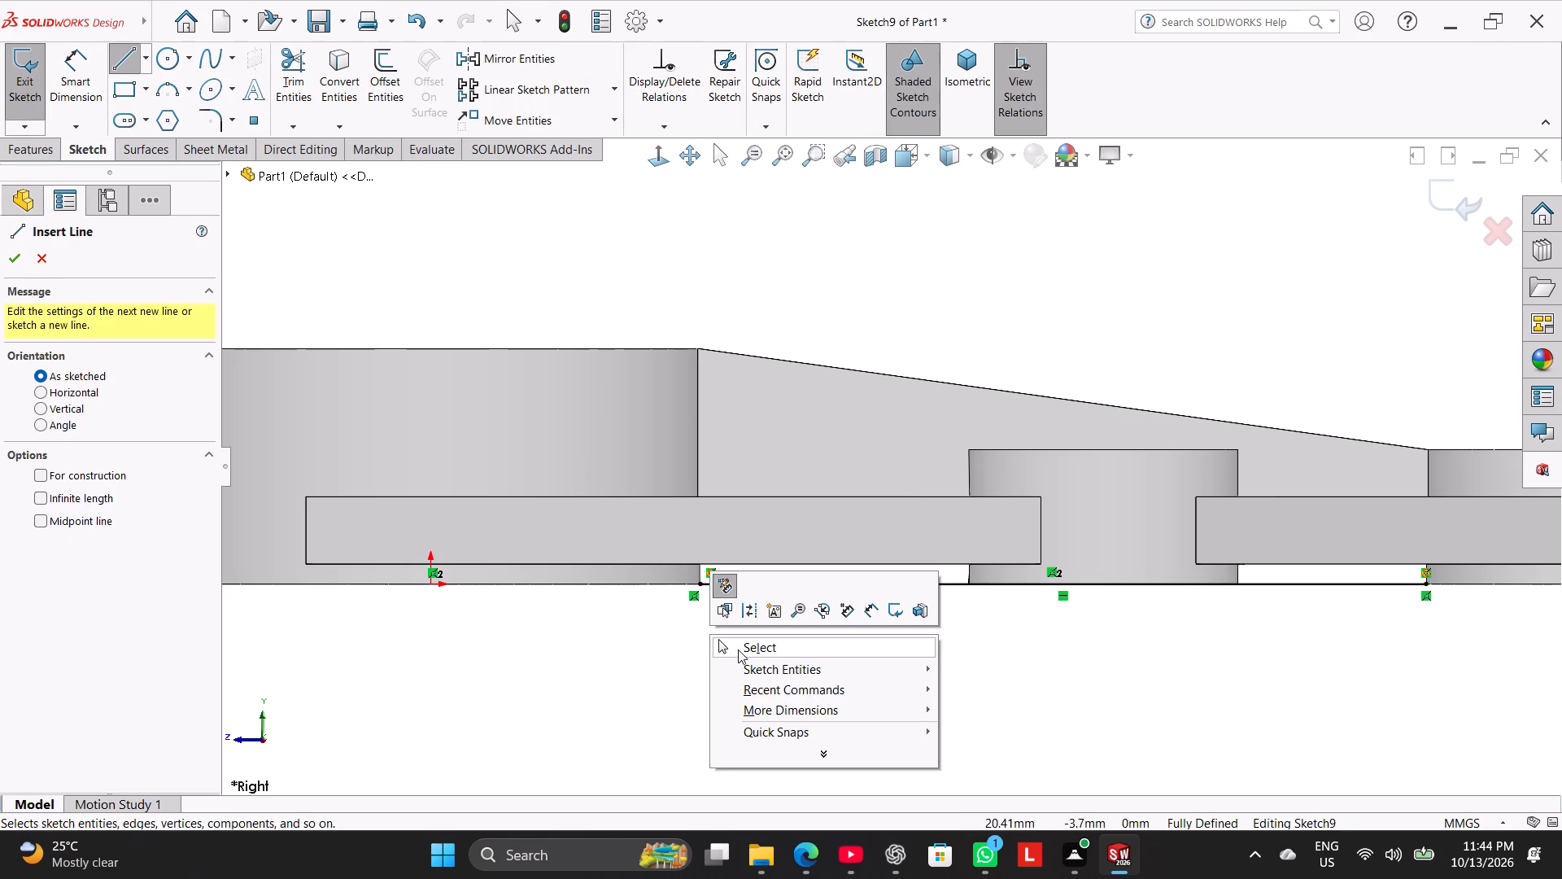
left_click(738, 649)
Delete both relations on the line's endpoint at the large boss and extend that end slightly into the boss.
right_click(688, 601)
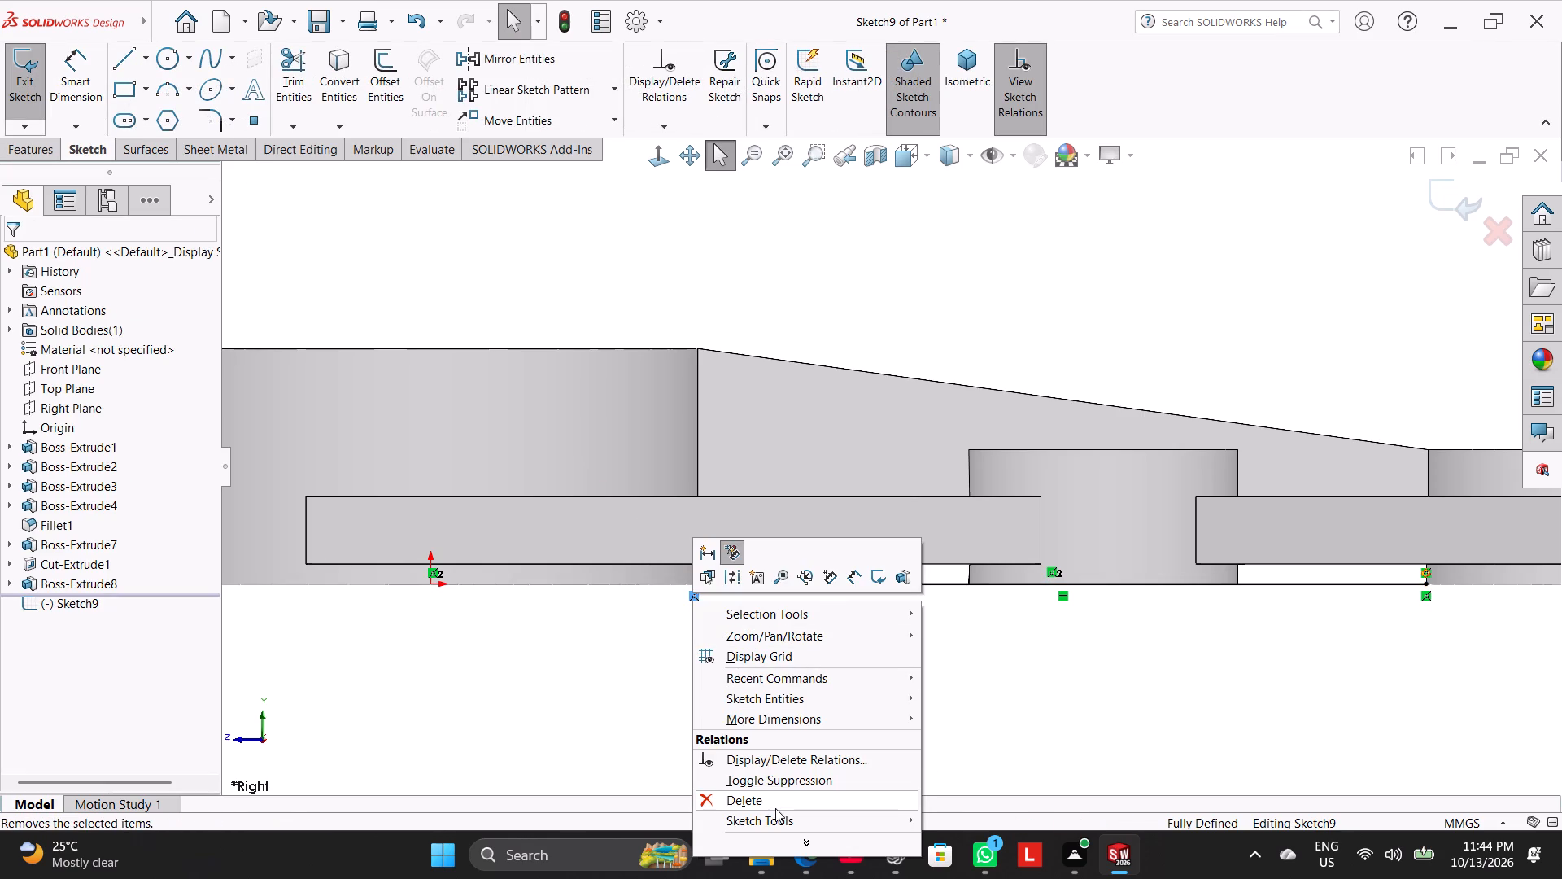
left_click(775, 801)
left_click_drag(700, 580, 591, 575)
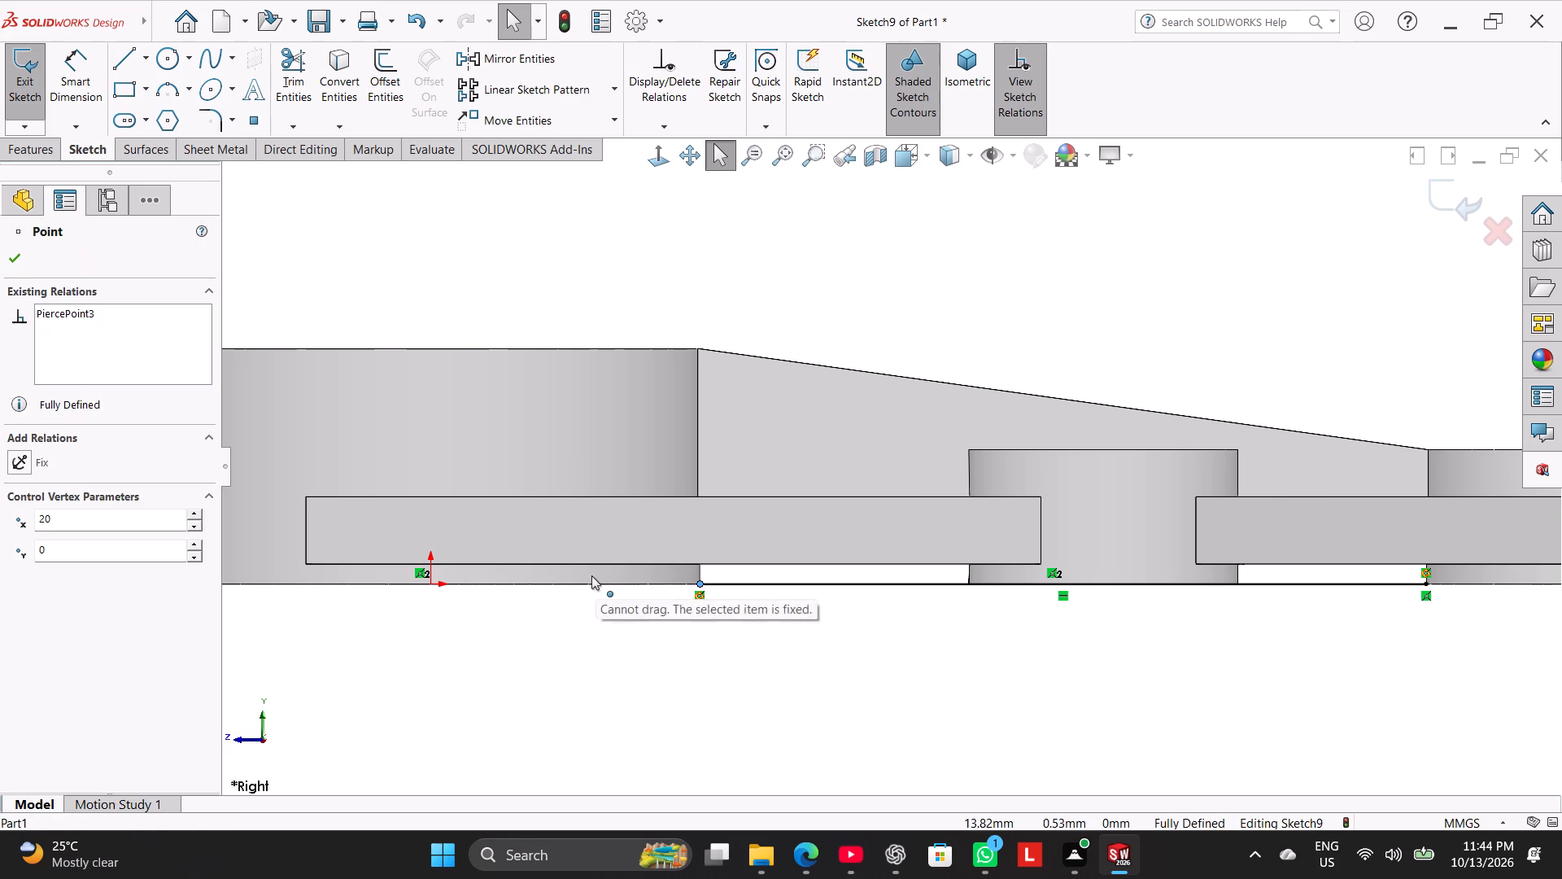
left_click_drag(591, 575, 607, 583)
left_click(684, 676)
left_click_drag(701, 584, 708, 641)
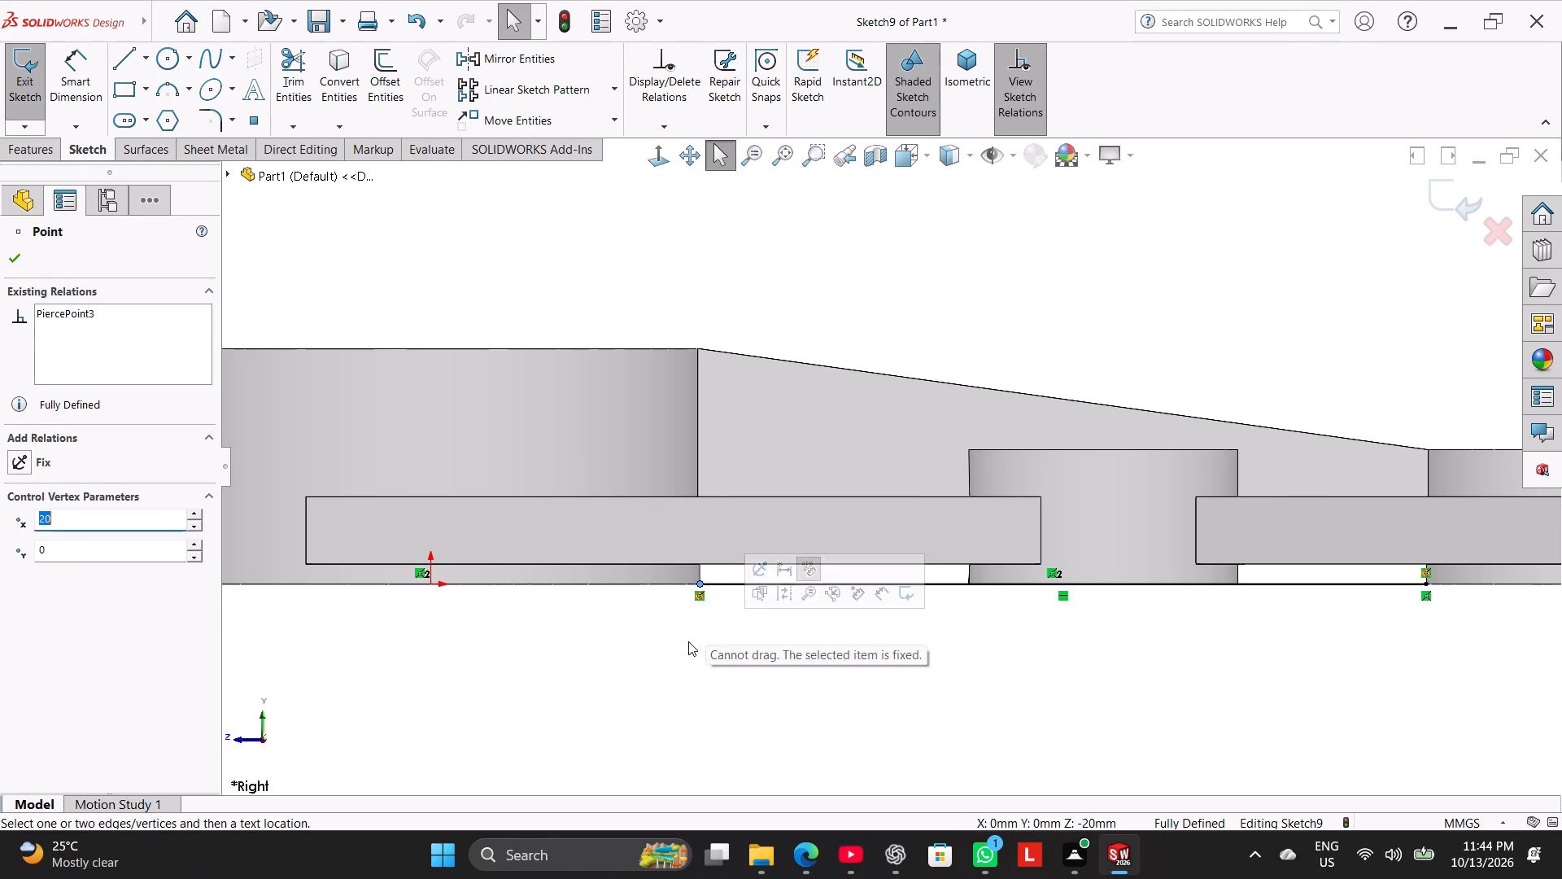
left_click(688, 641)
right_click(696, 597)
left_click(767, 787)
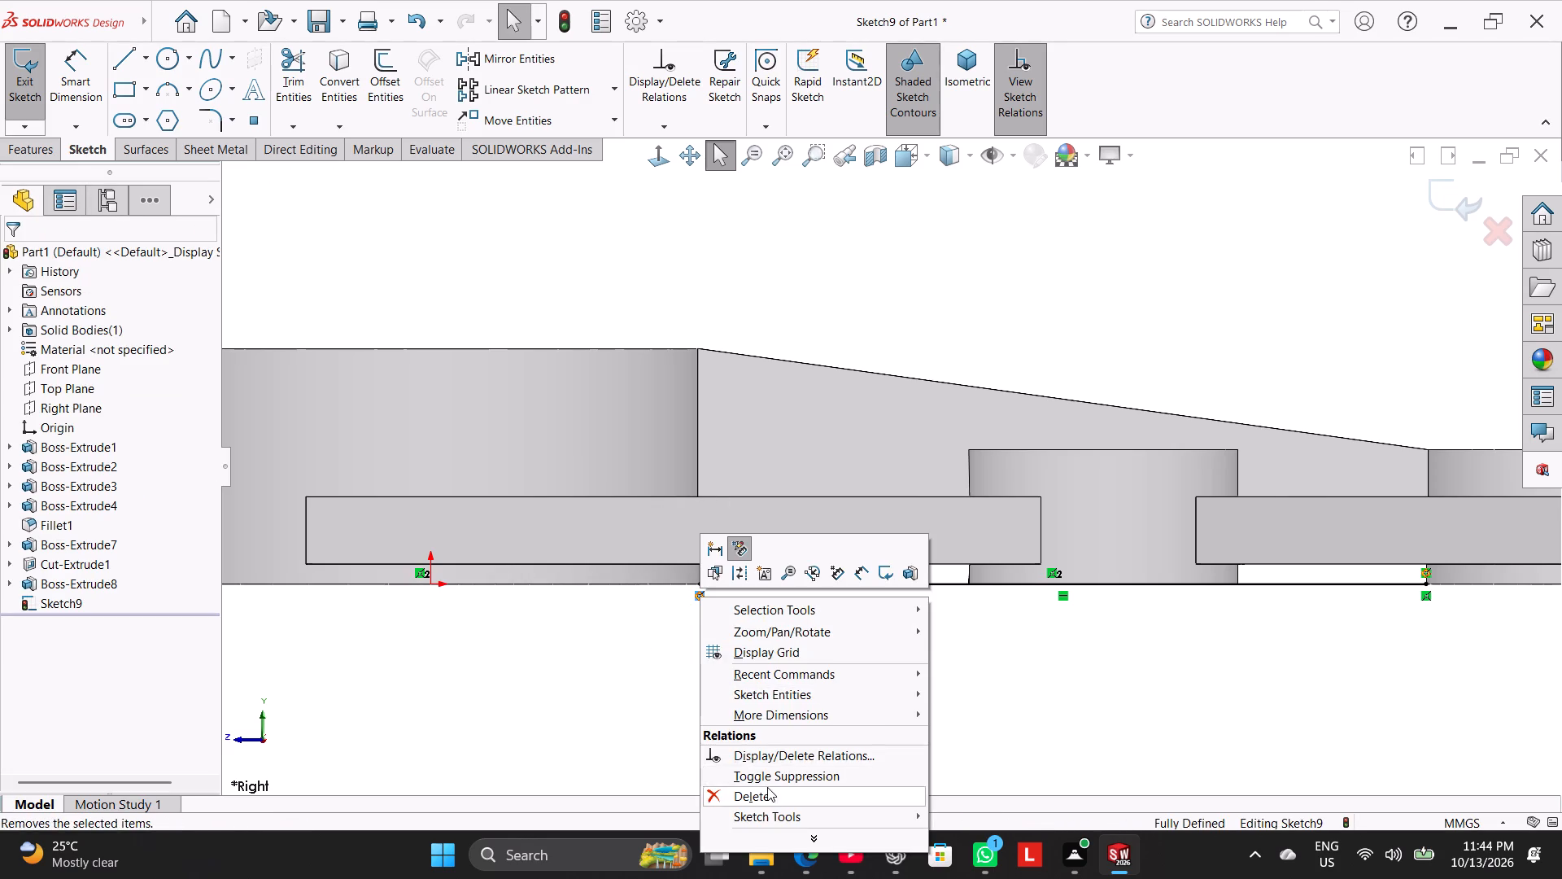
left_click_drag(698, 588, 658, 588)
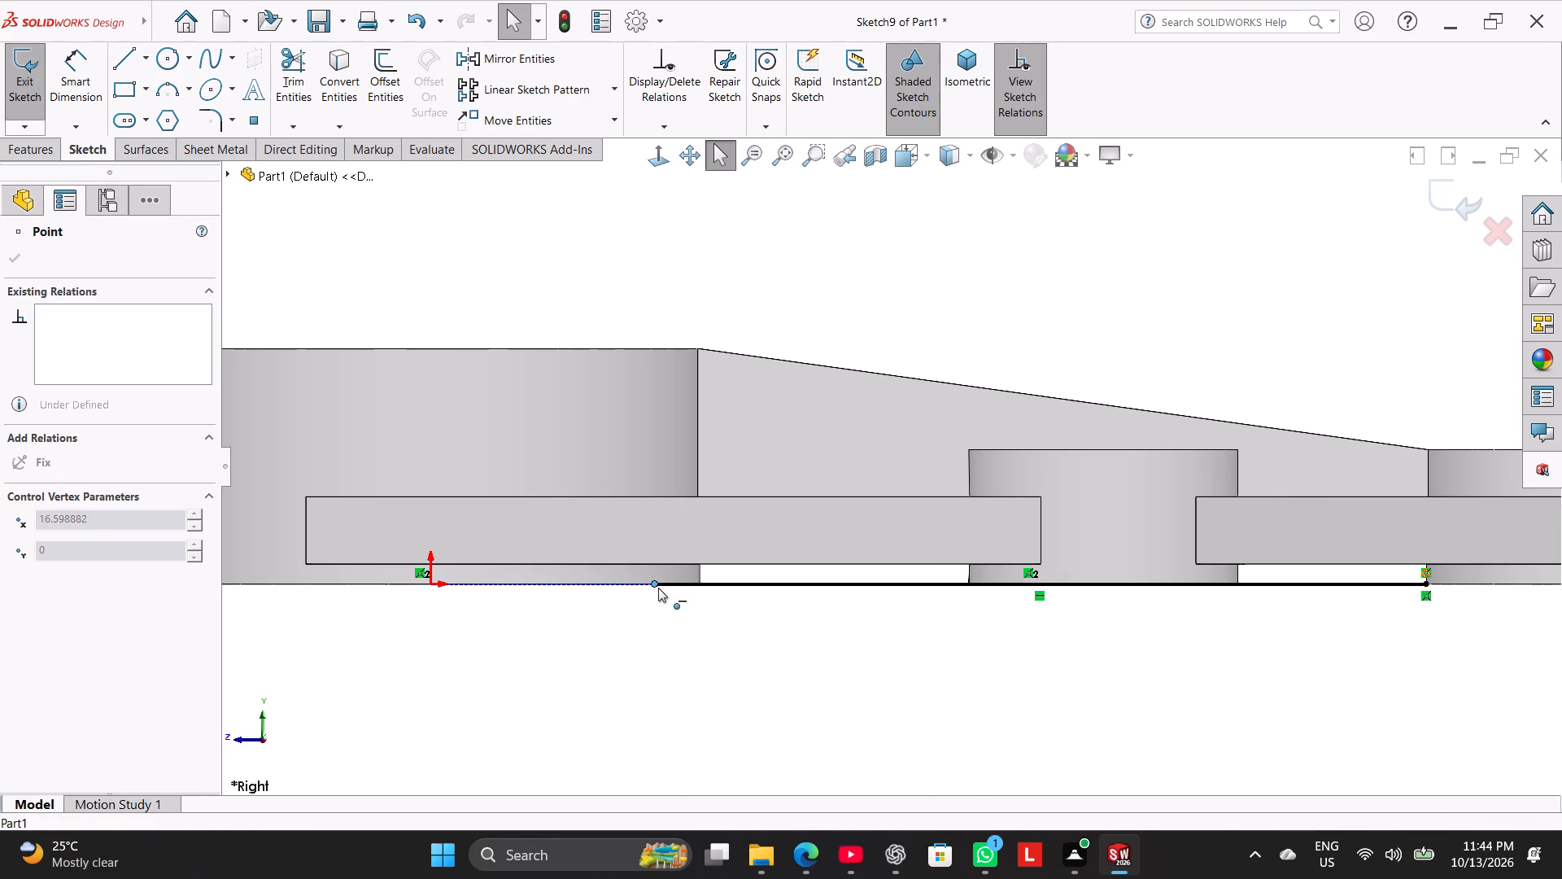
left_click_drag(658, 588, 686, 588)
left_click(674, 647)
Delete both relations on the line's endpoint at the far boss and extend that end slightly into the boss.
scroll(1238, 619, "up", 1)
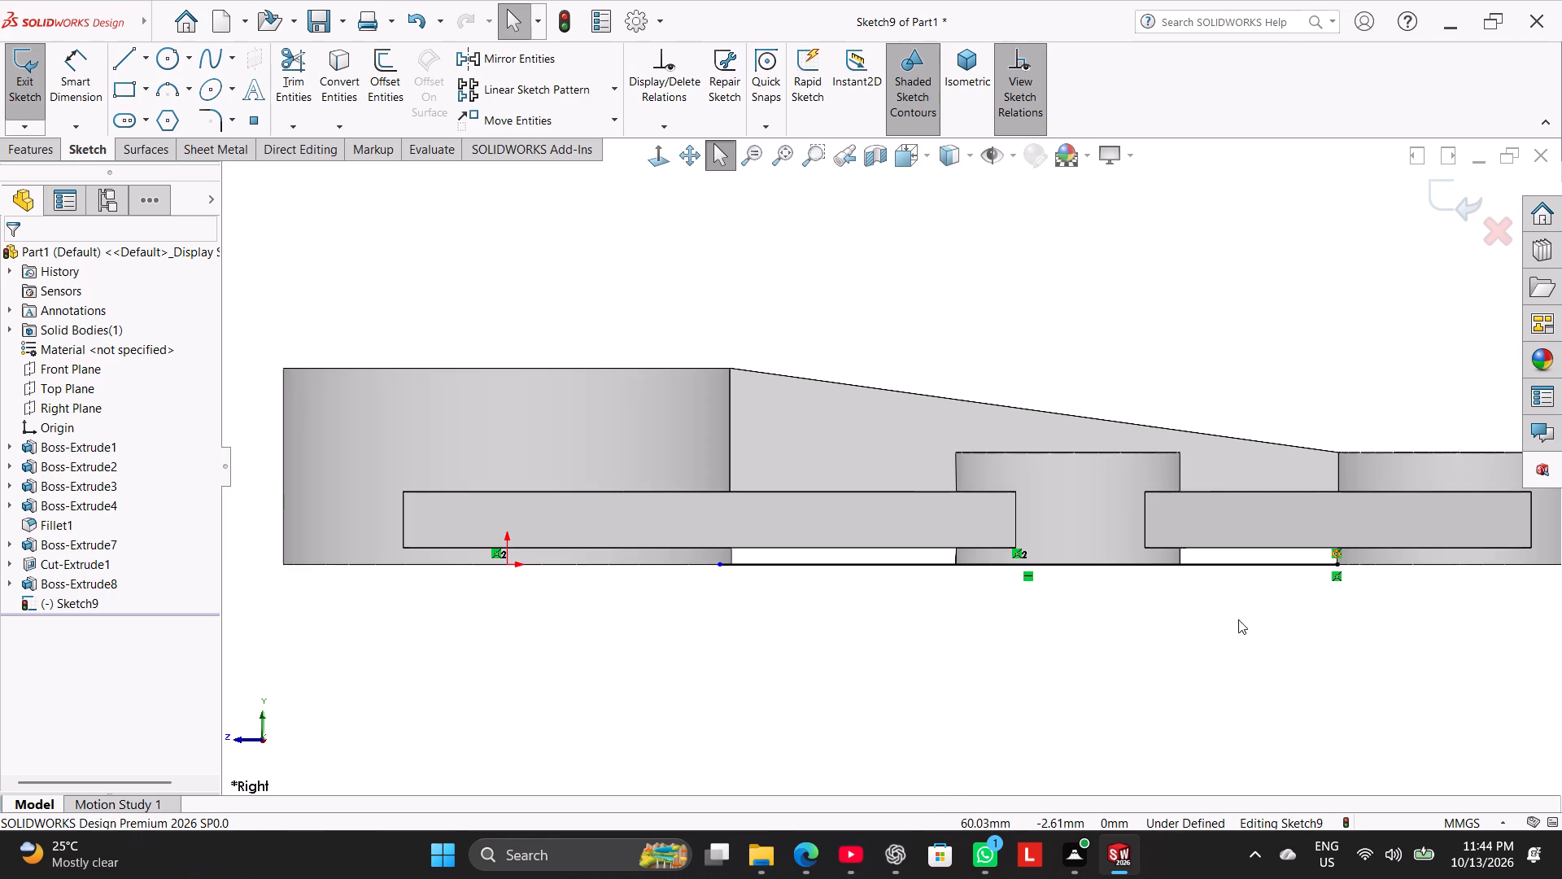
right_click(1337, 552)
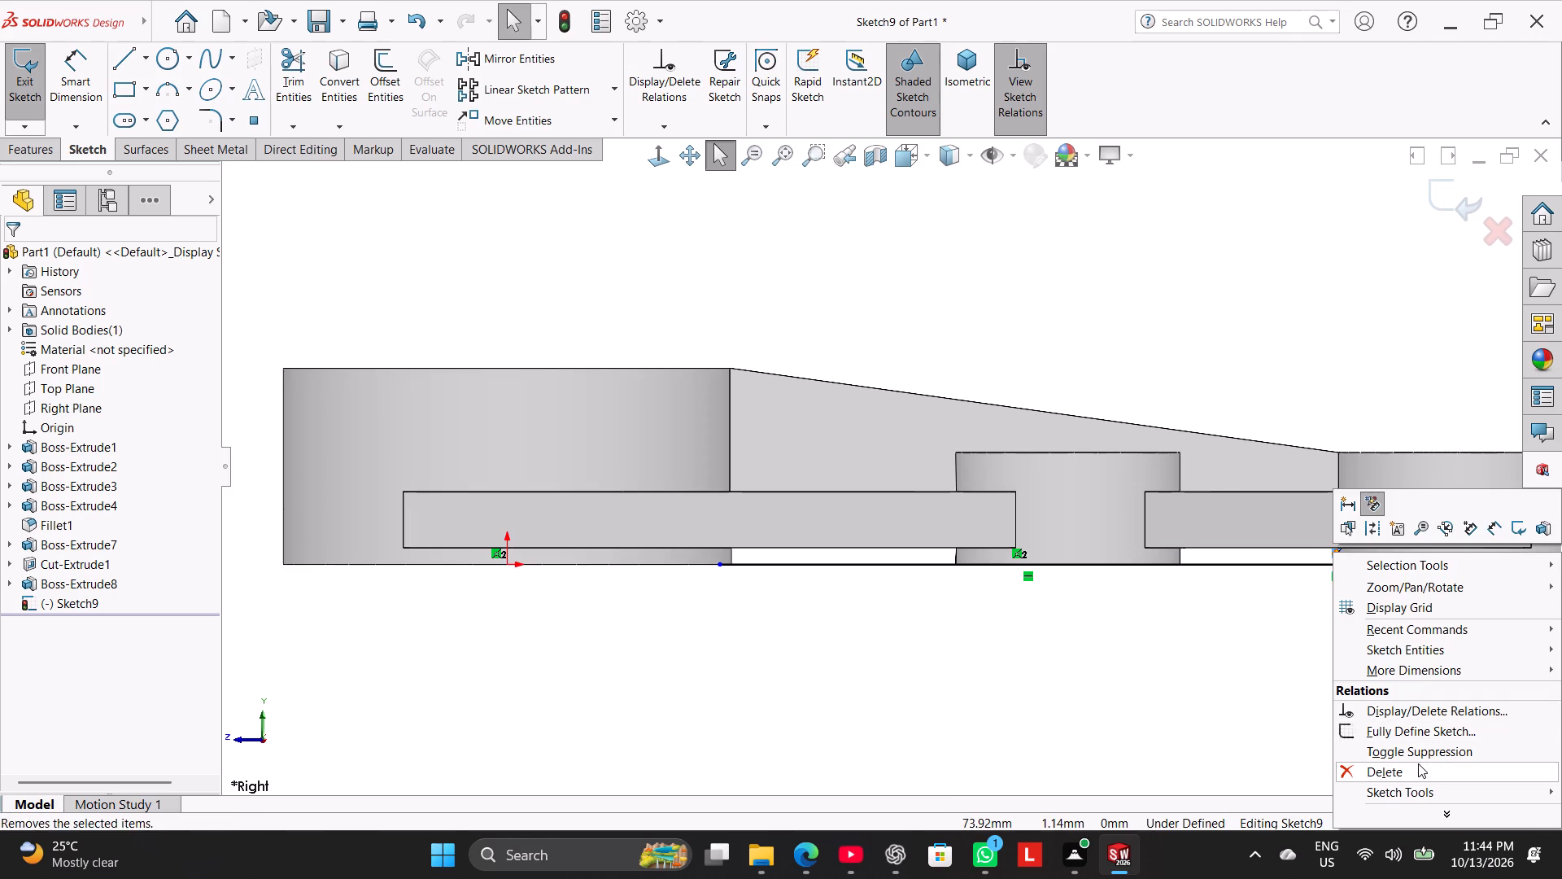
left_click(1418, 765)
right_click(1337, 548)
left_click(1392, 766)
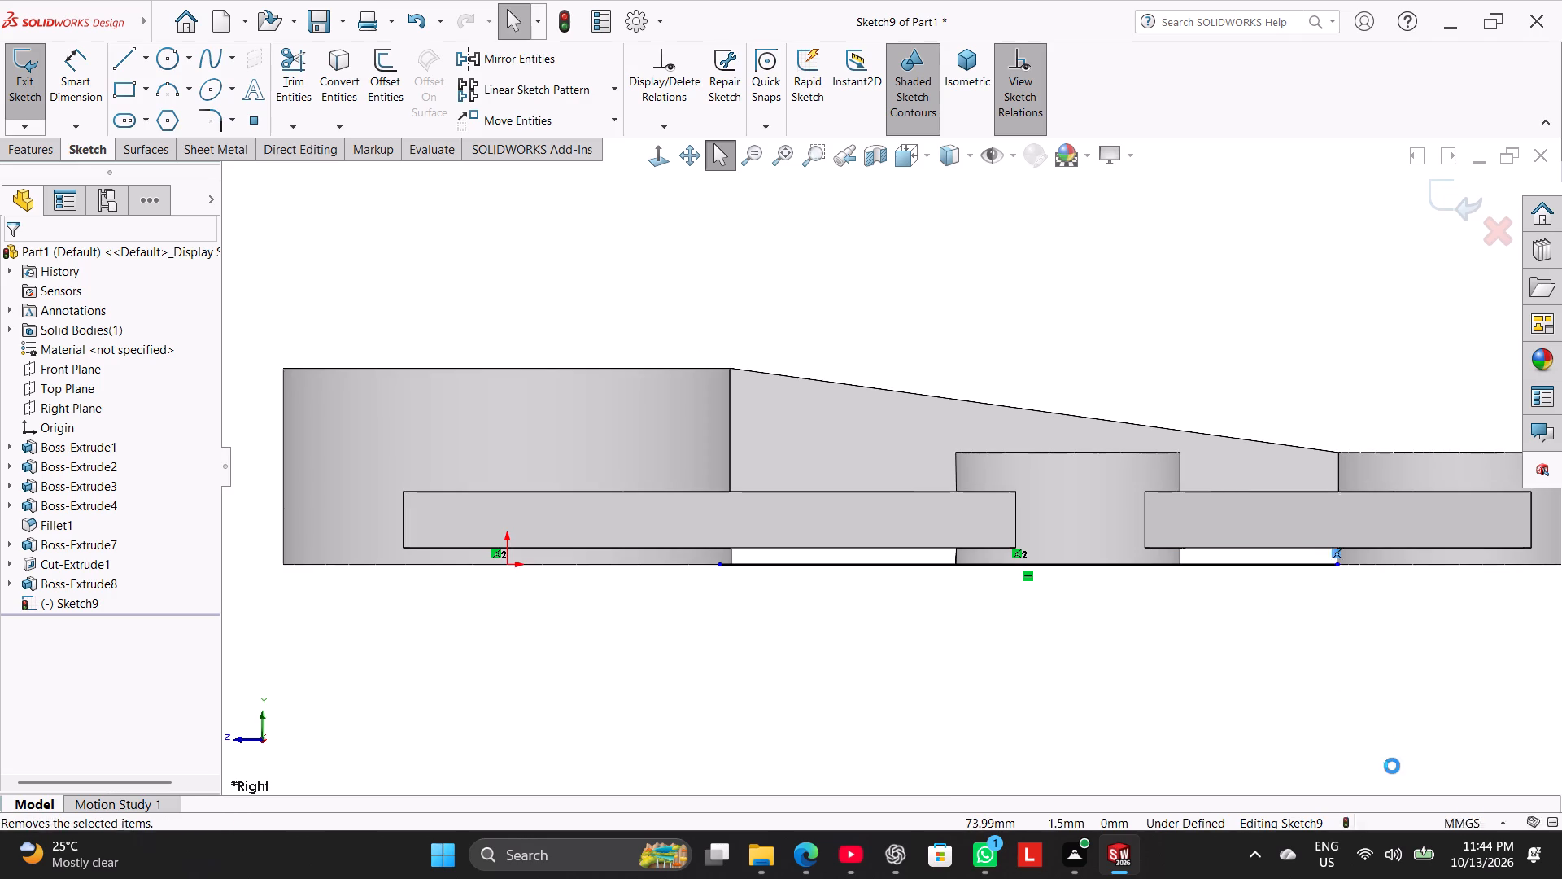
left_click_drag(1336, 564, 1375, 564)
left_click(1338, 667)
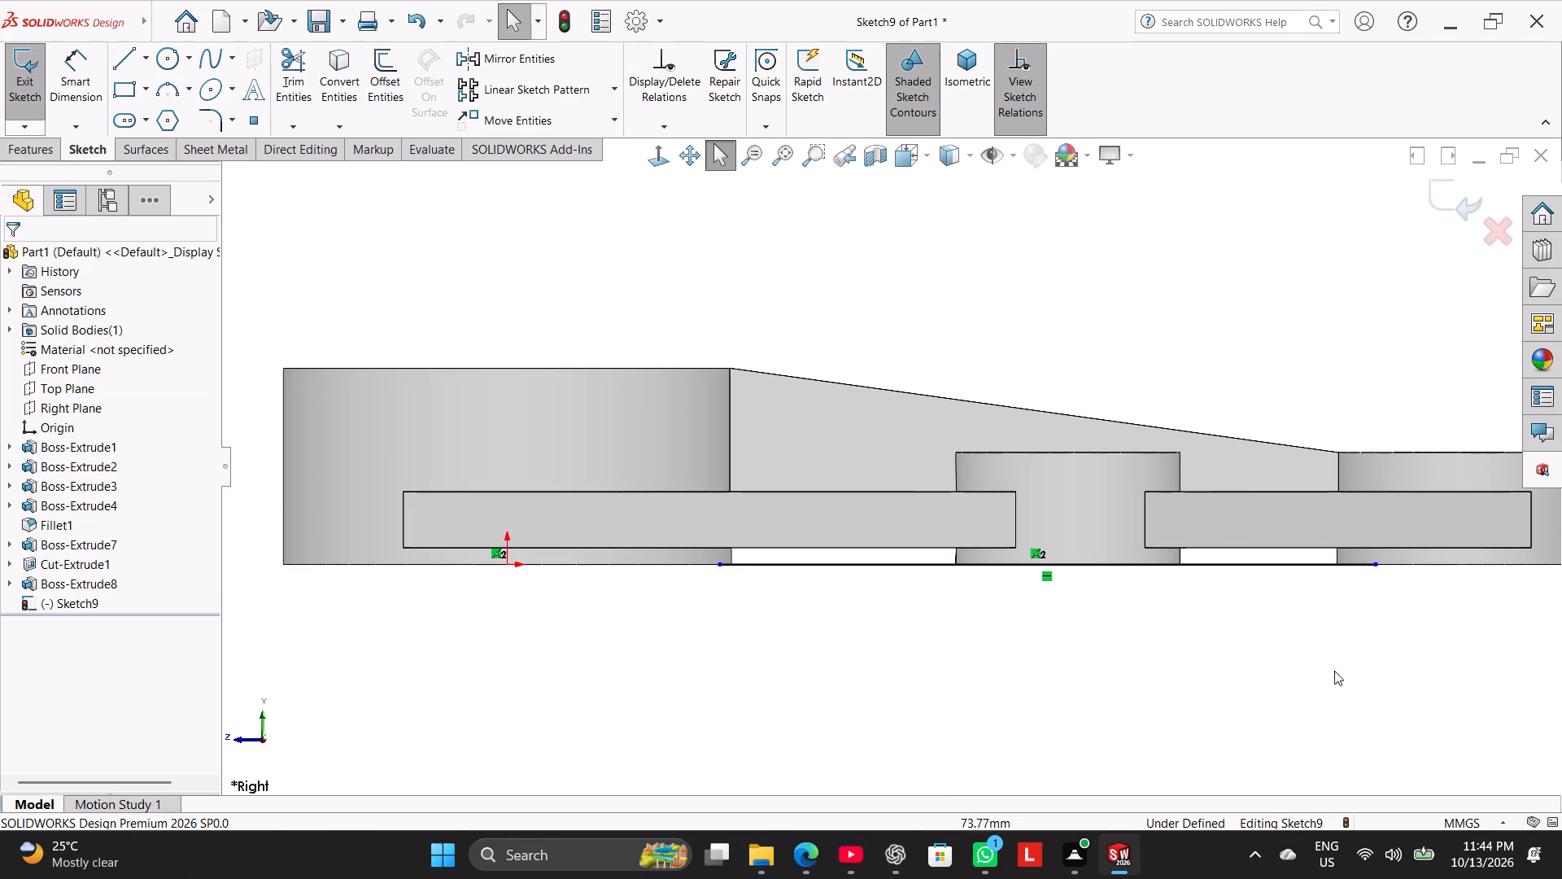
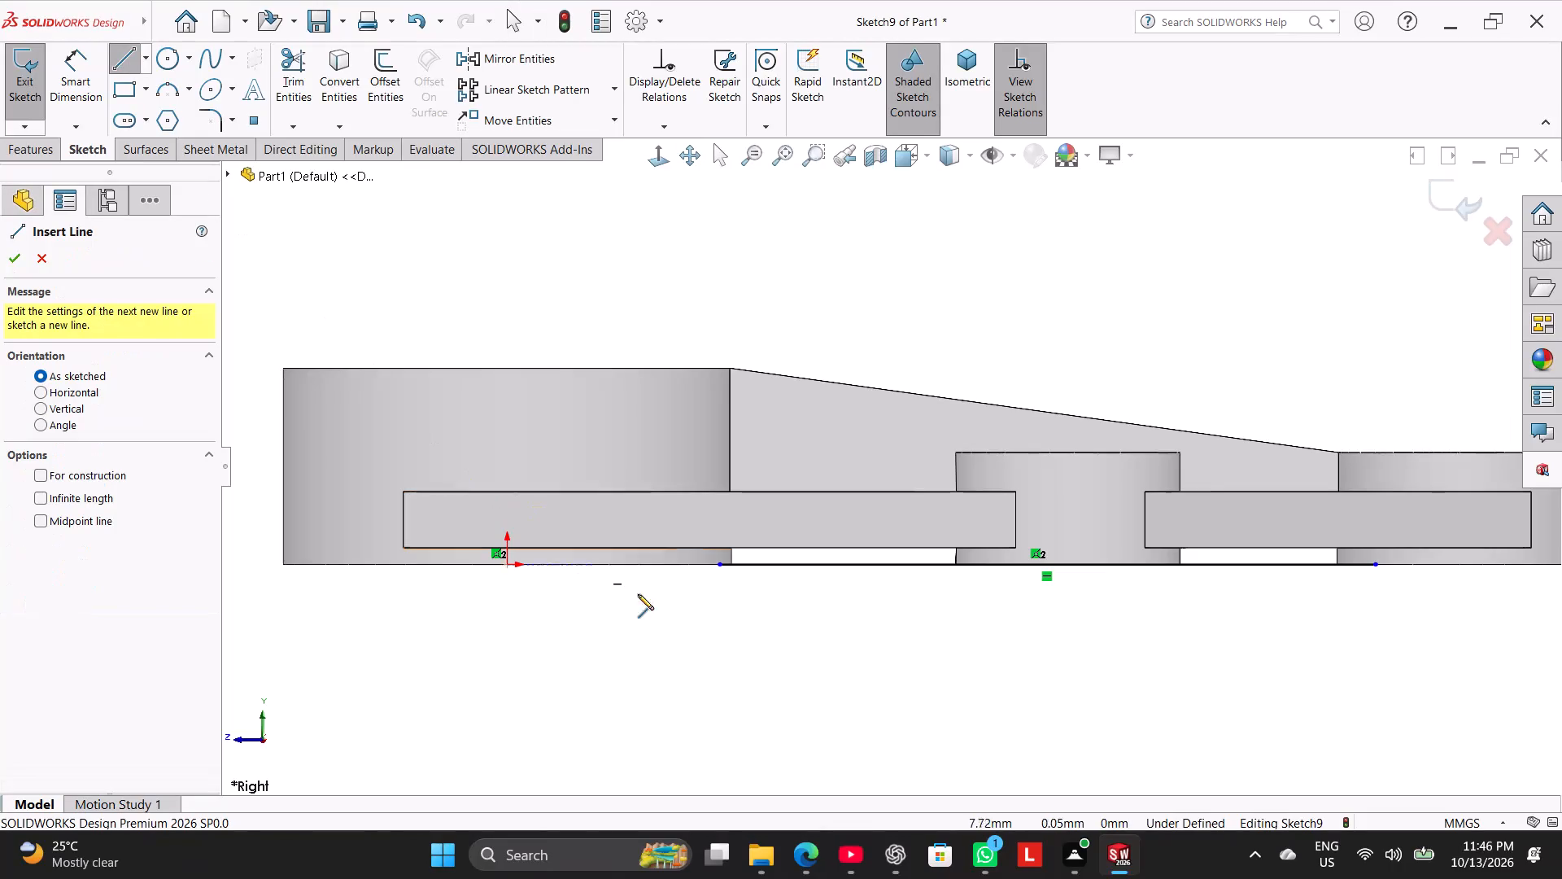
From the existing bottom line, sketch a 1.5 mm vertical side, a top line about 58 mm long and a closing line.
left_click(716, 568)
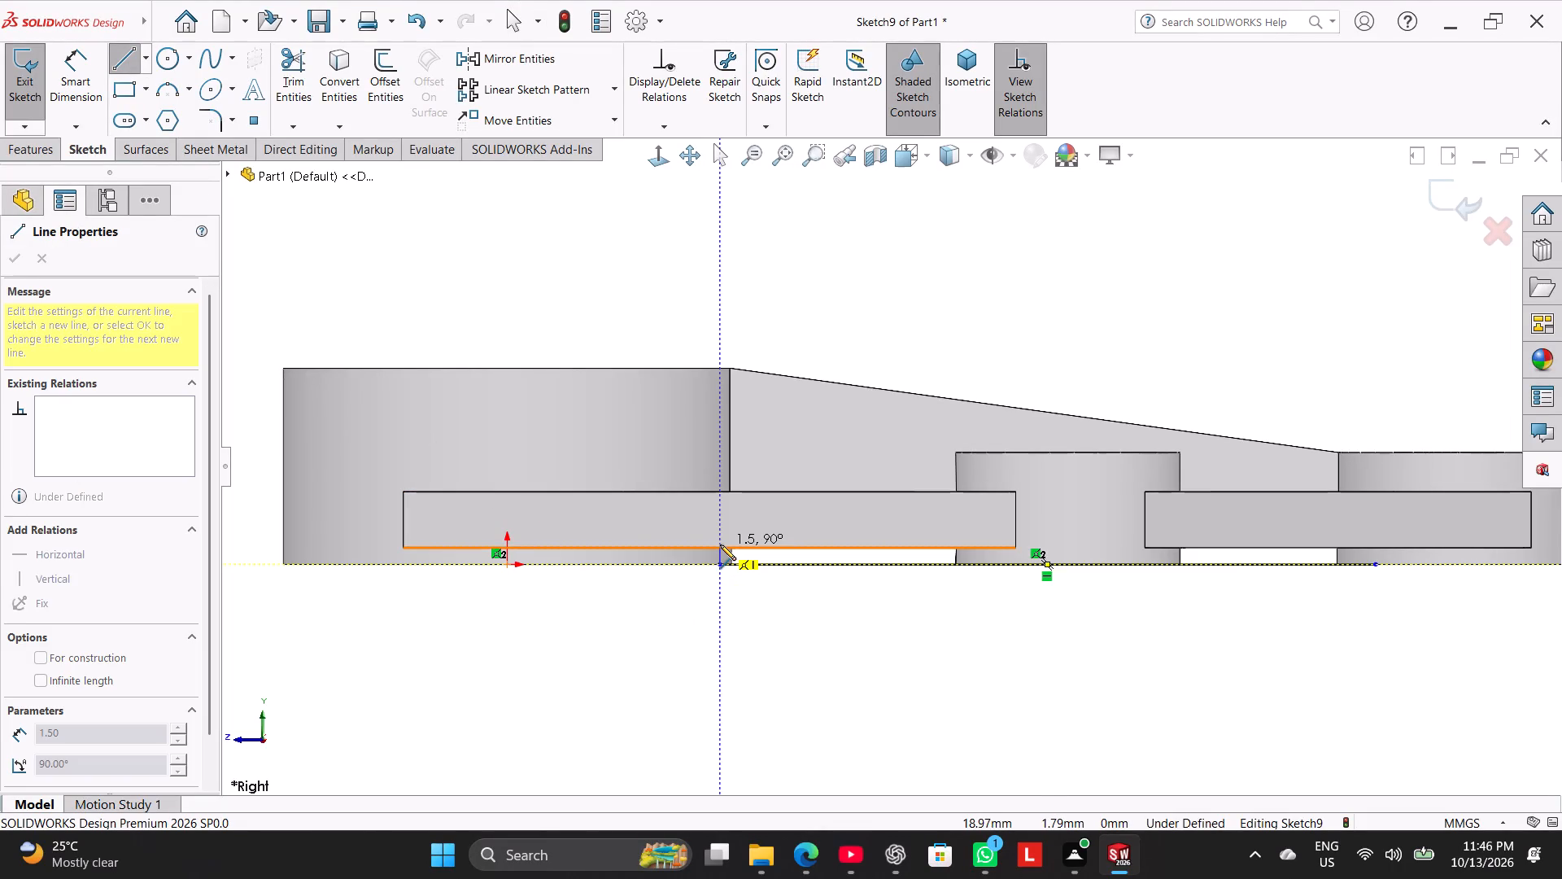
left_click(720, 544)
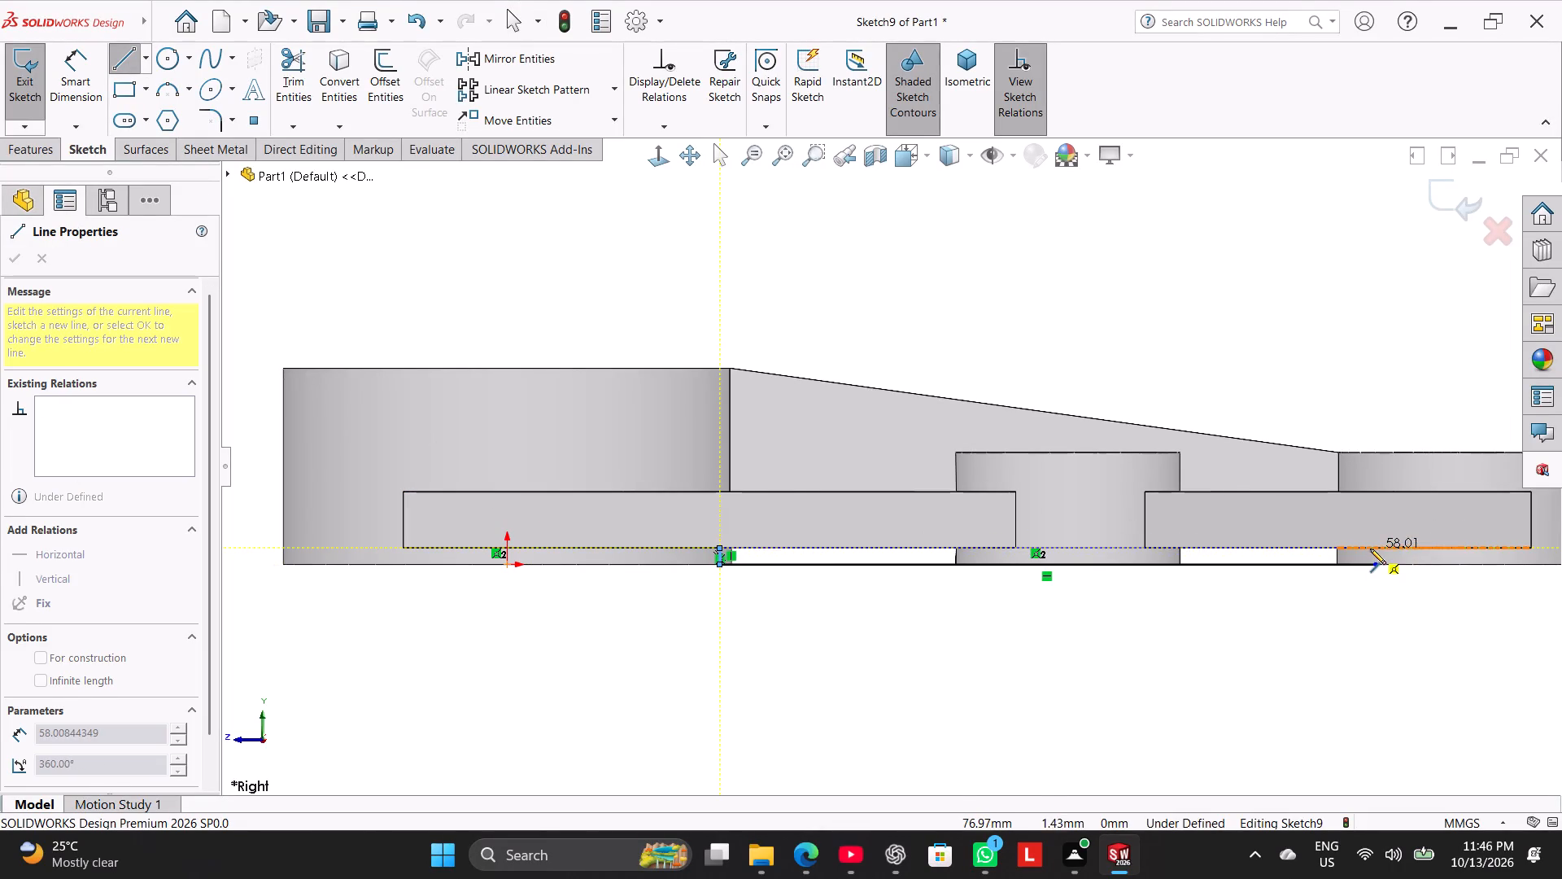
left_click(1370, 549)
left_click(1375, 566)
right_click(1341, 365)
left_click(1363, 382)
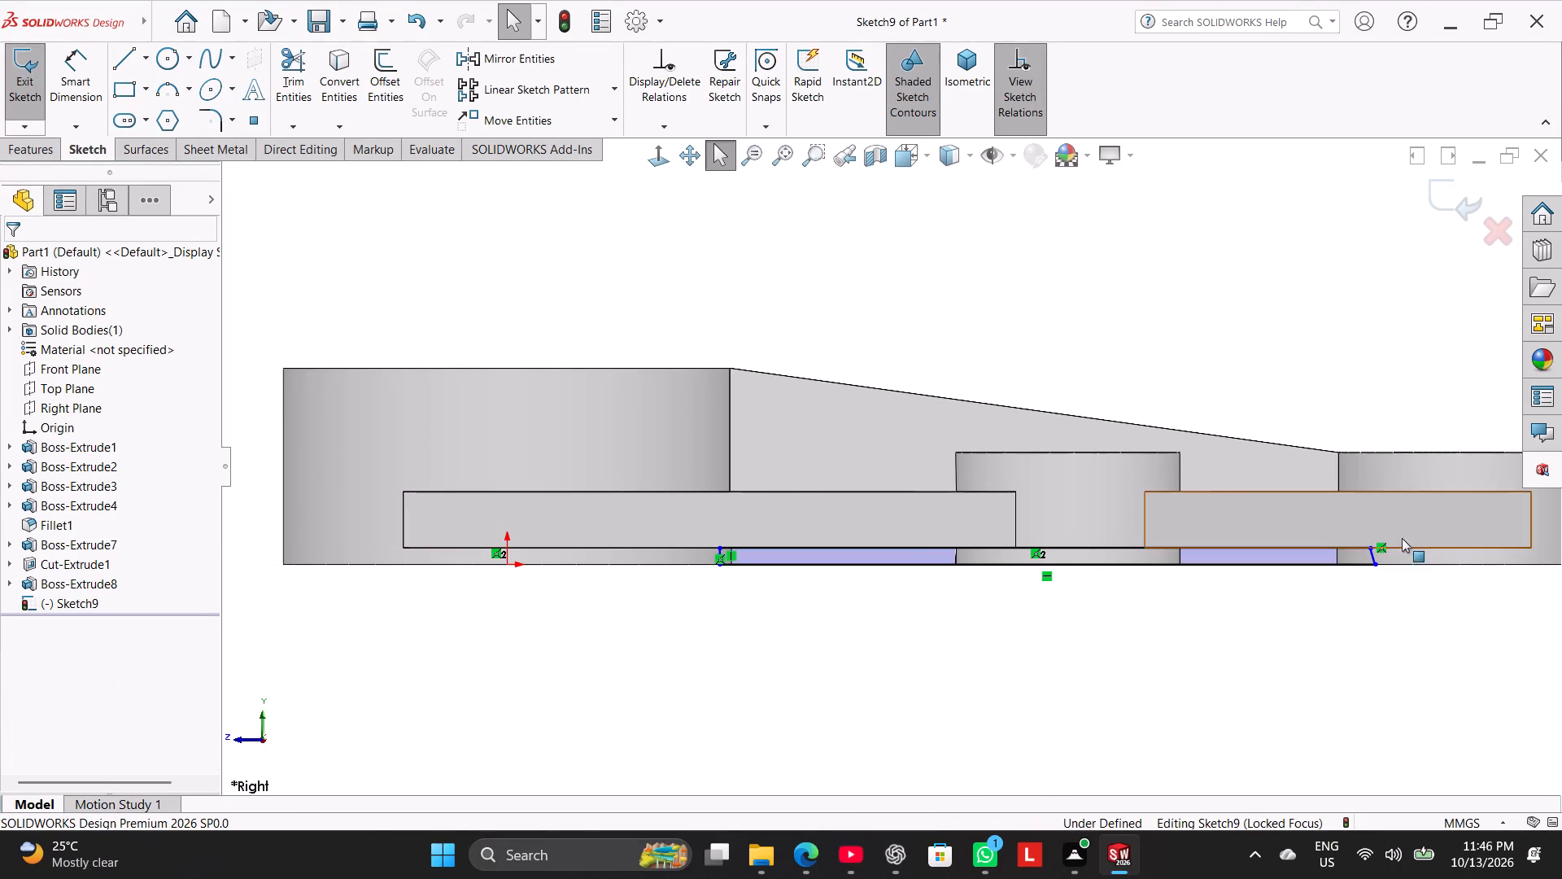
Make the slanted closing line near the small end boss vertical.
right_click(1376, 555)
left_click(1373, 492)
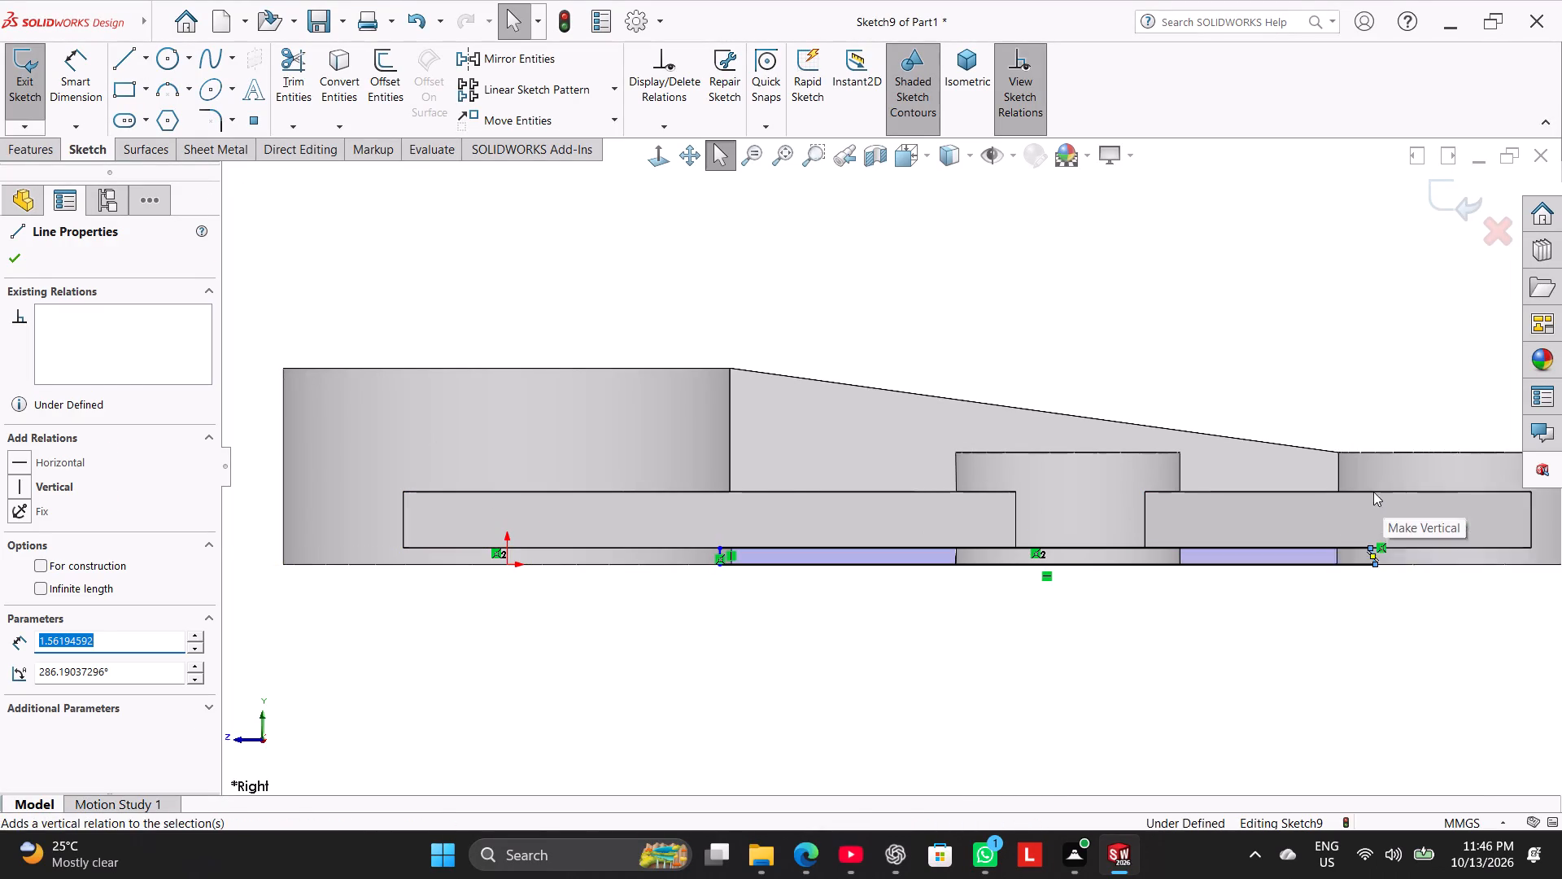
left_click(1248, 331)
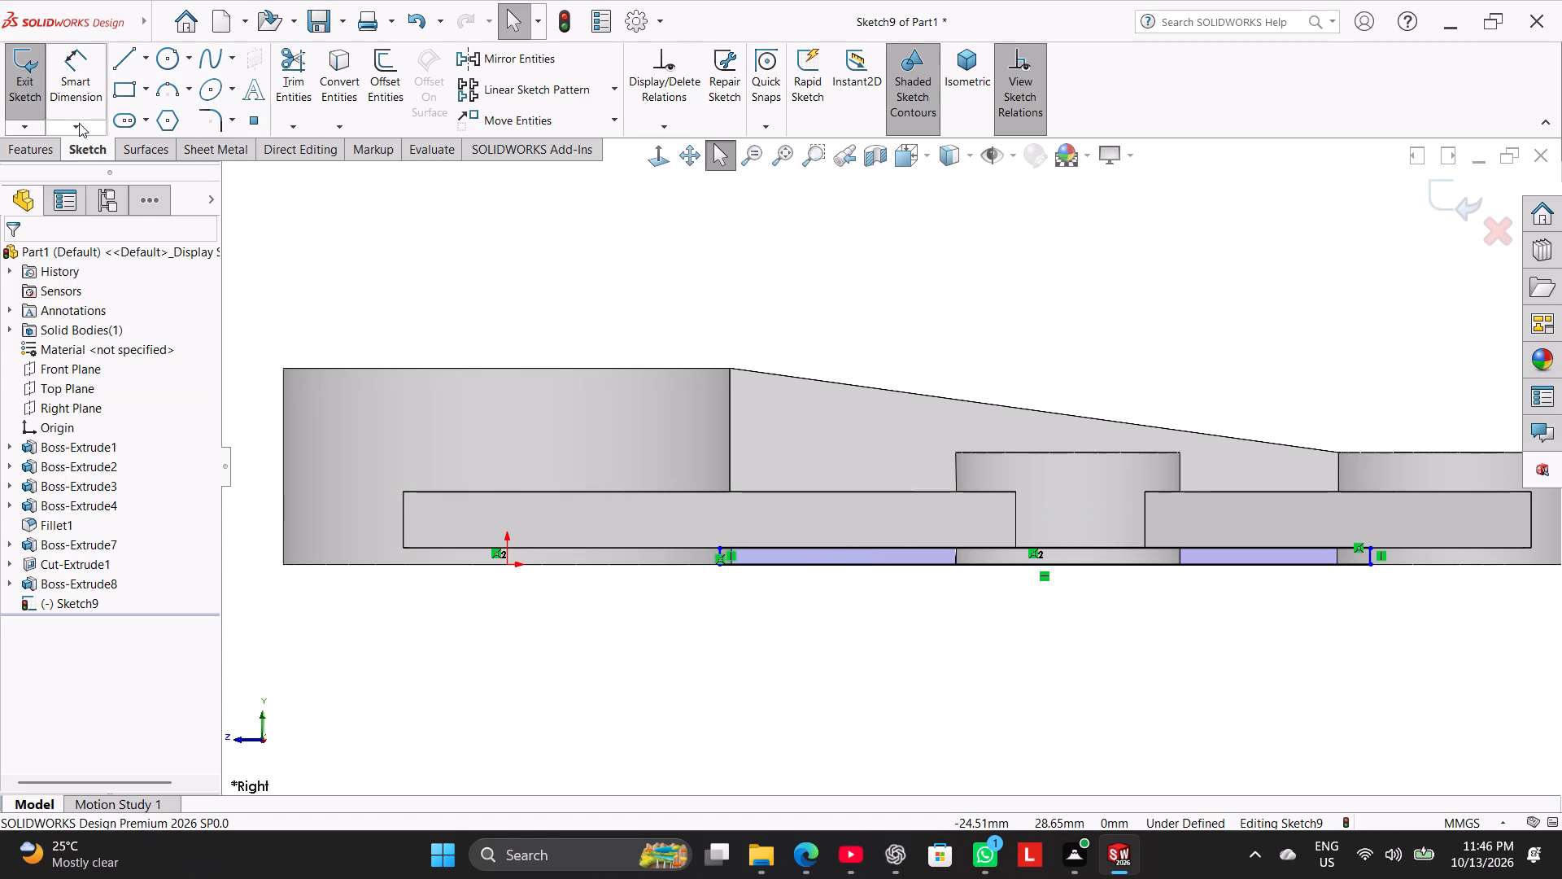
Dimension the profile's bottom line at 58 mm.
left_click(70, 81)
left_click(1070, 568)
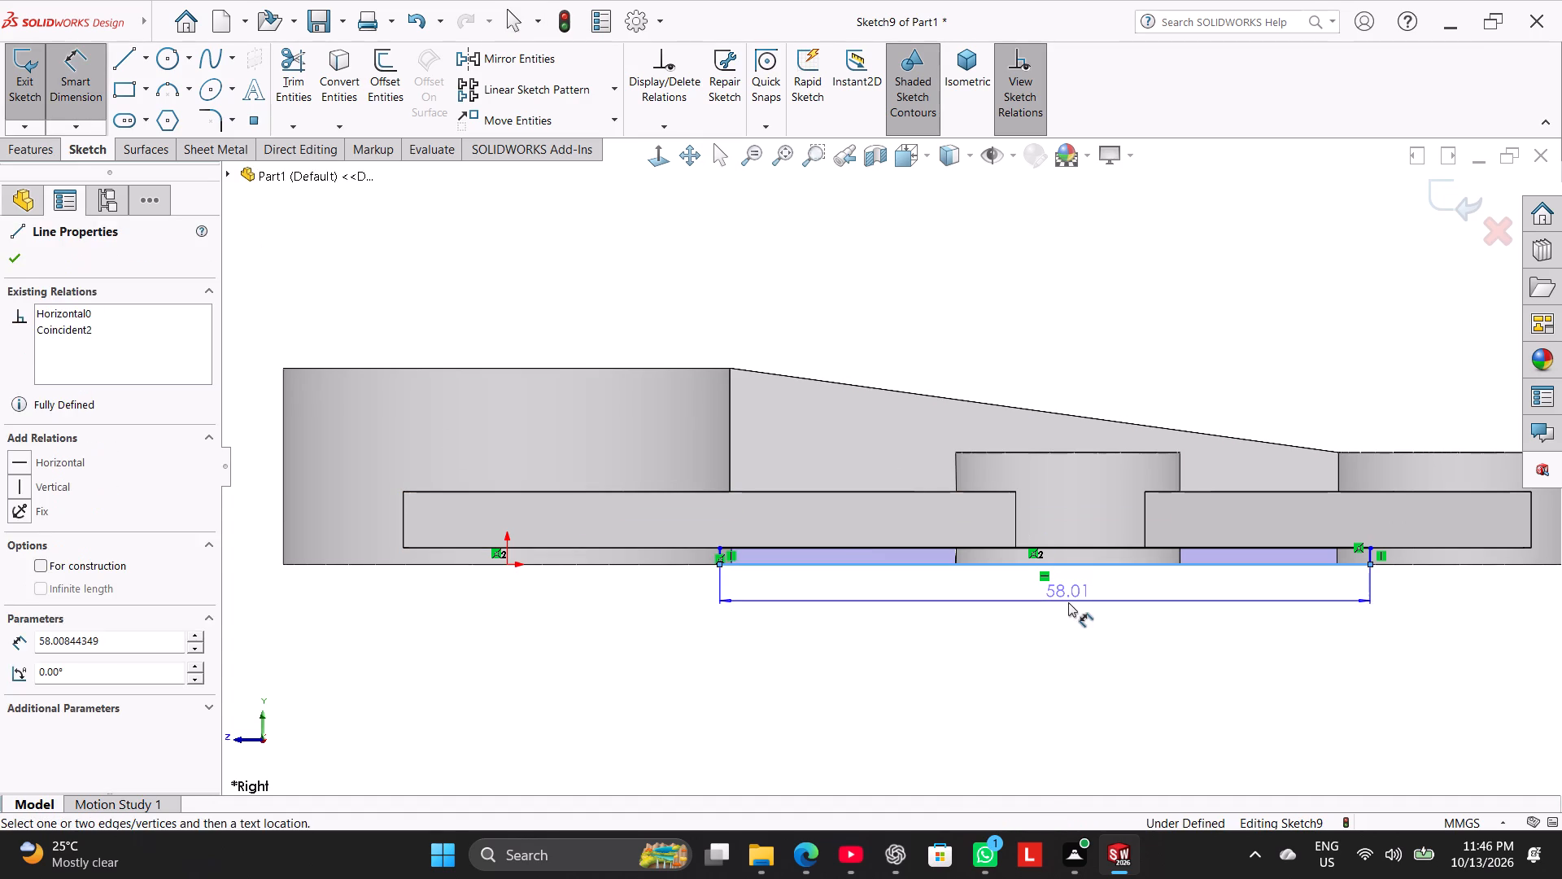
left_click(1068, 602)
key("5")
key("8")
key("Return")
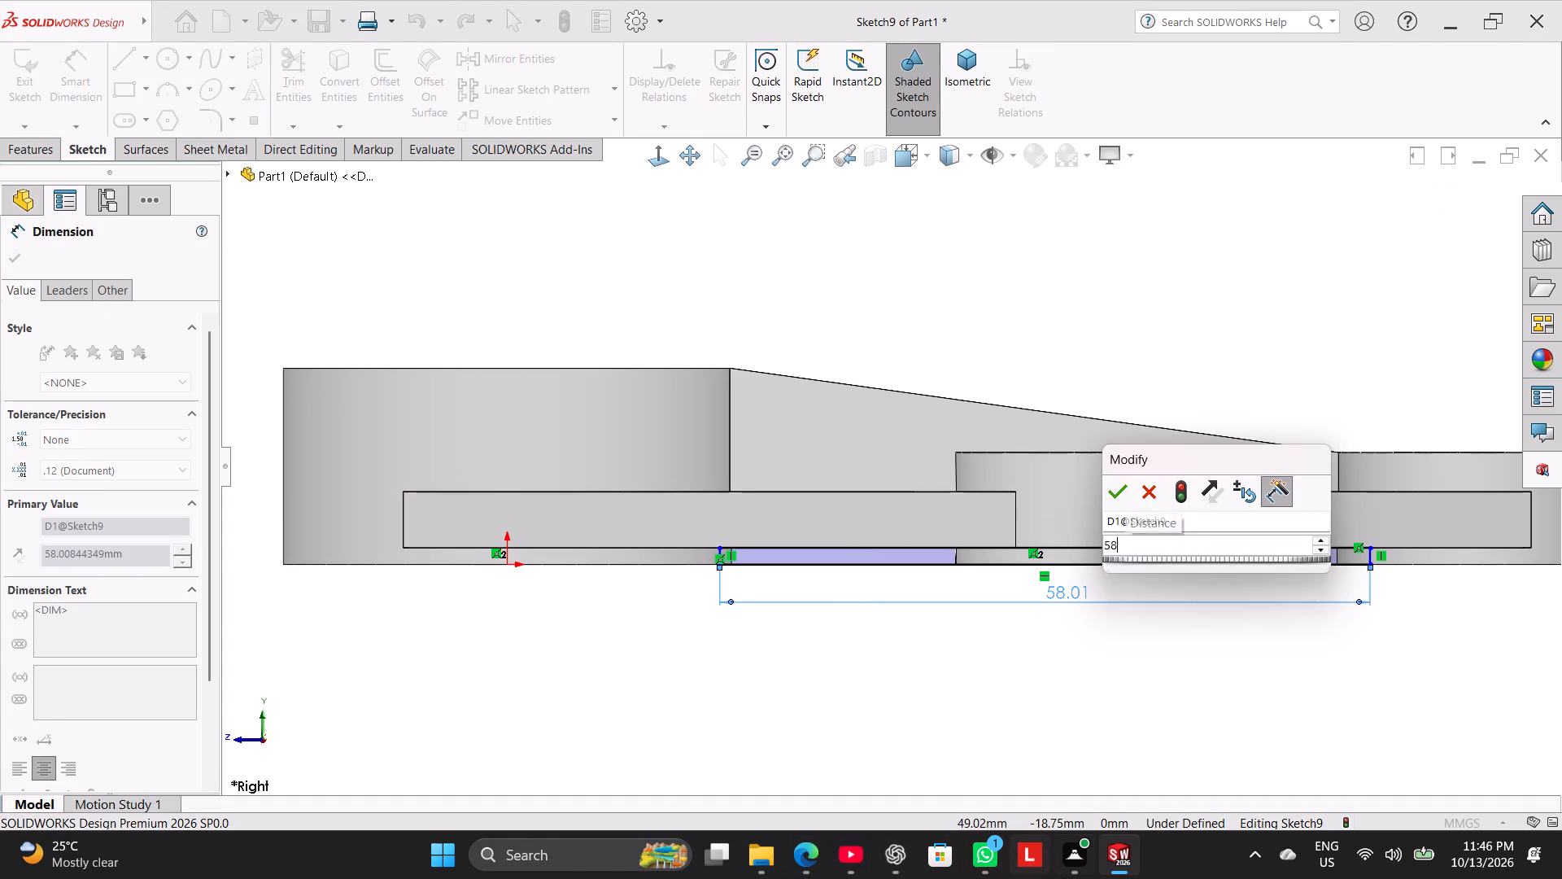
right_click(634, 264)
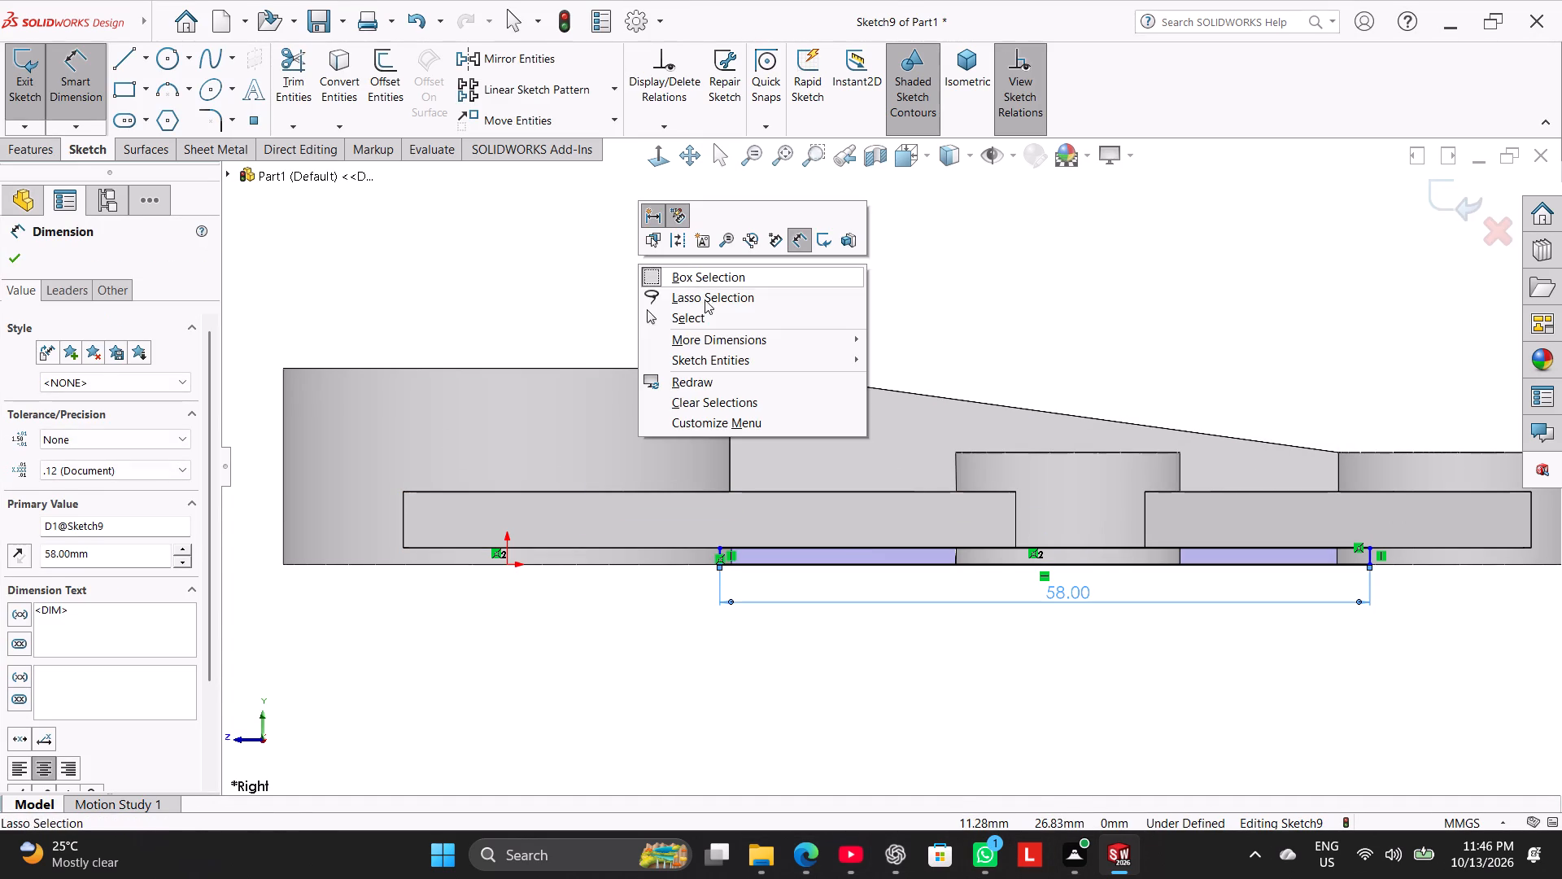
left_click(716, 316)
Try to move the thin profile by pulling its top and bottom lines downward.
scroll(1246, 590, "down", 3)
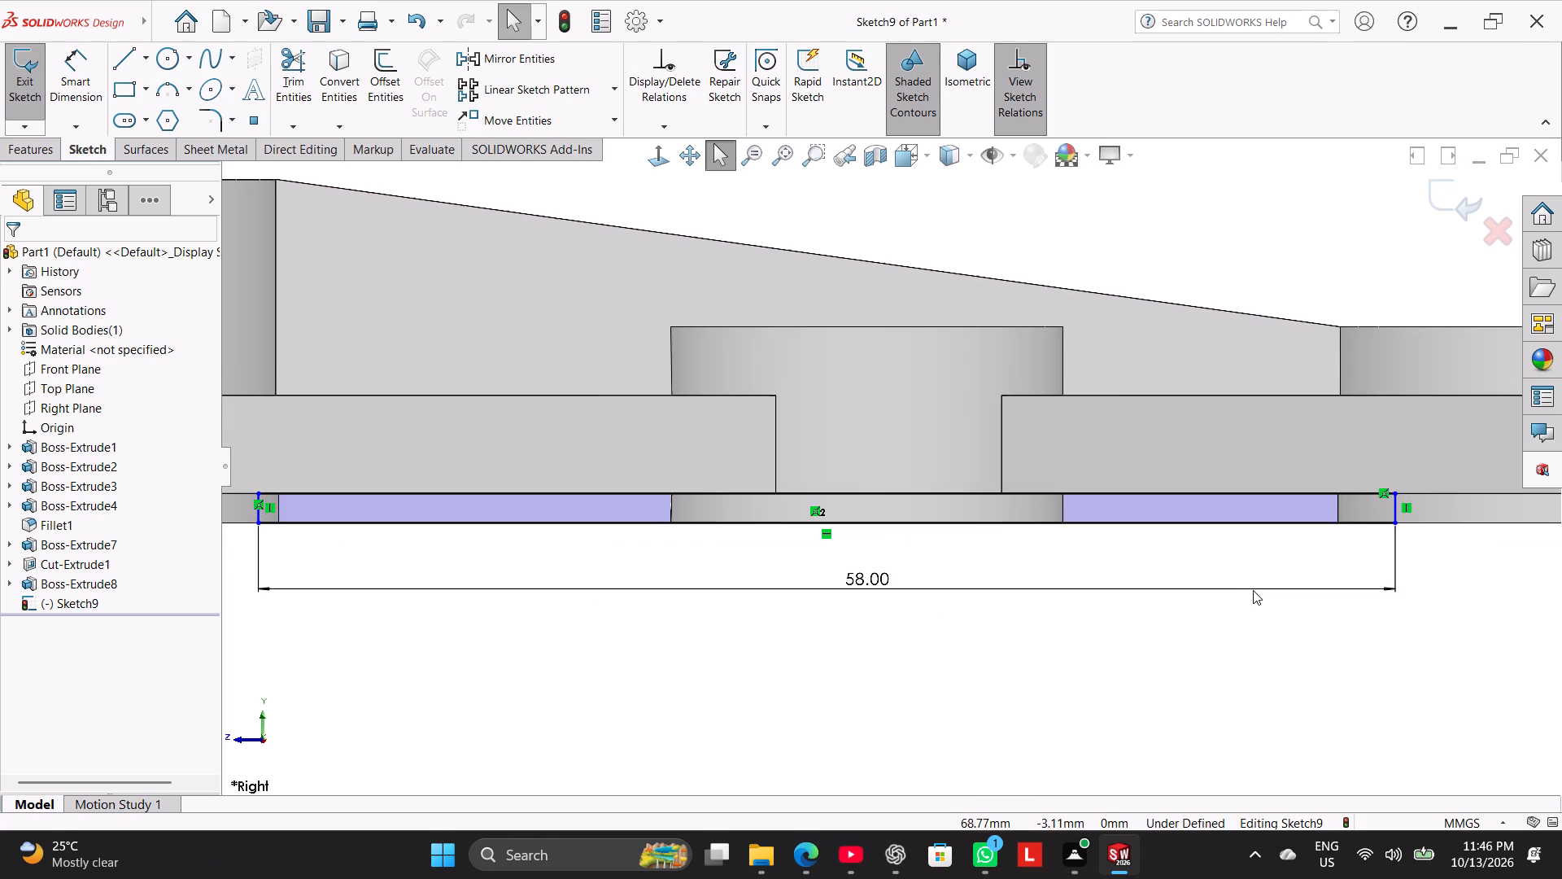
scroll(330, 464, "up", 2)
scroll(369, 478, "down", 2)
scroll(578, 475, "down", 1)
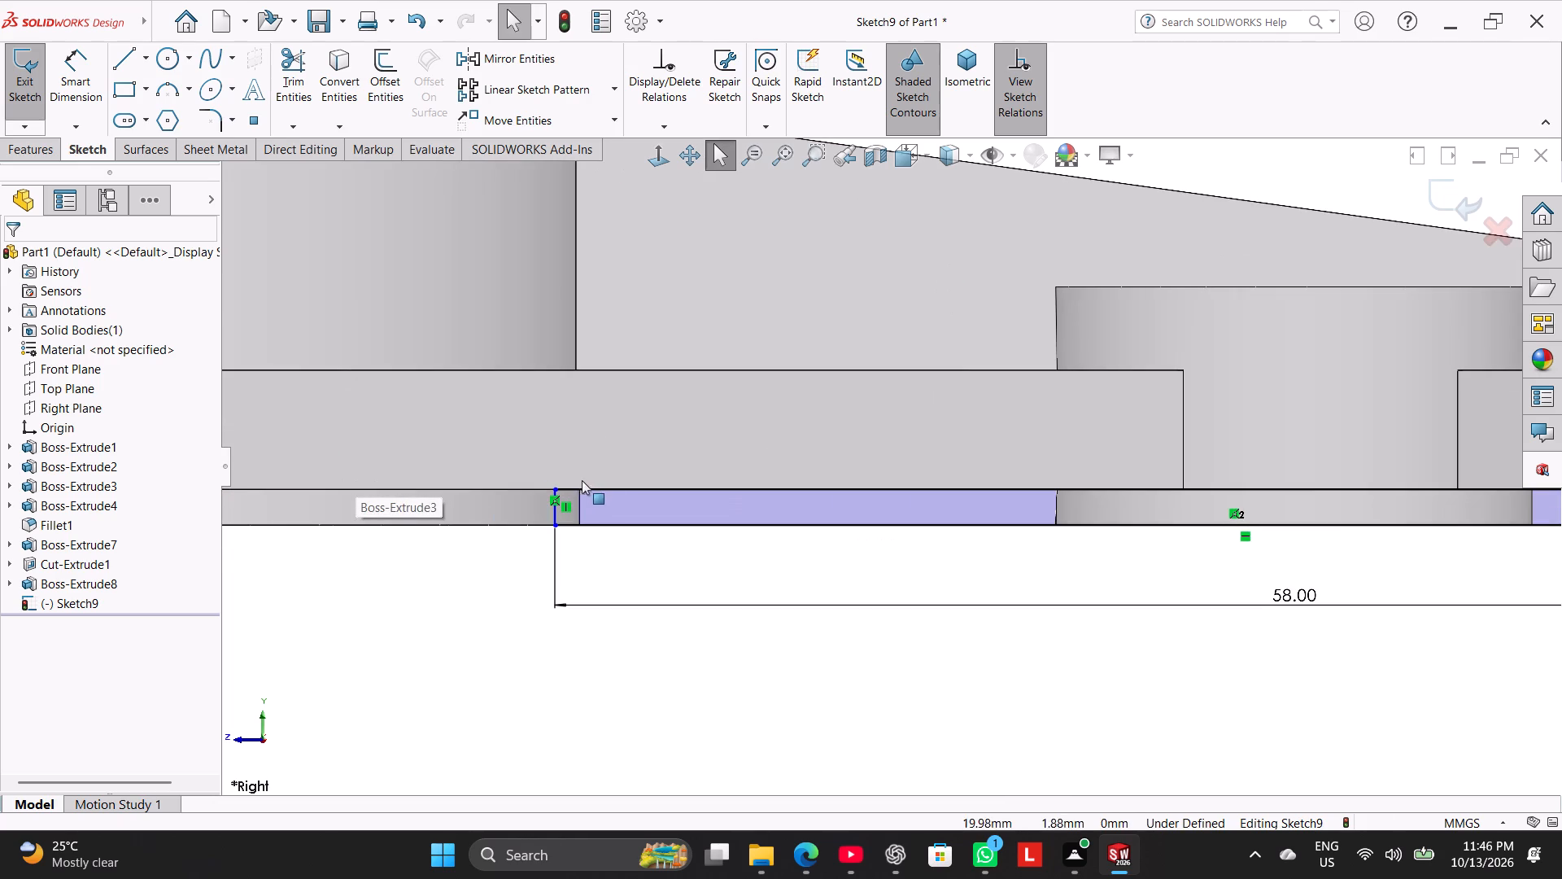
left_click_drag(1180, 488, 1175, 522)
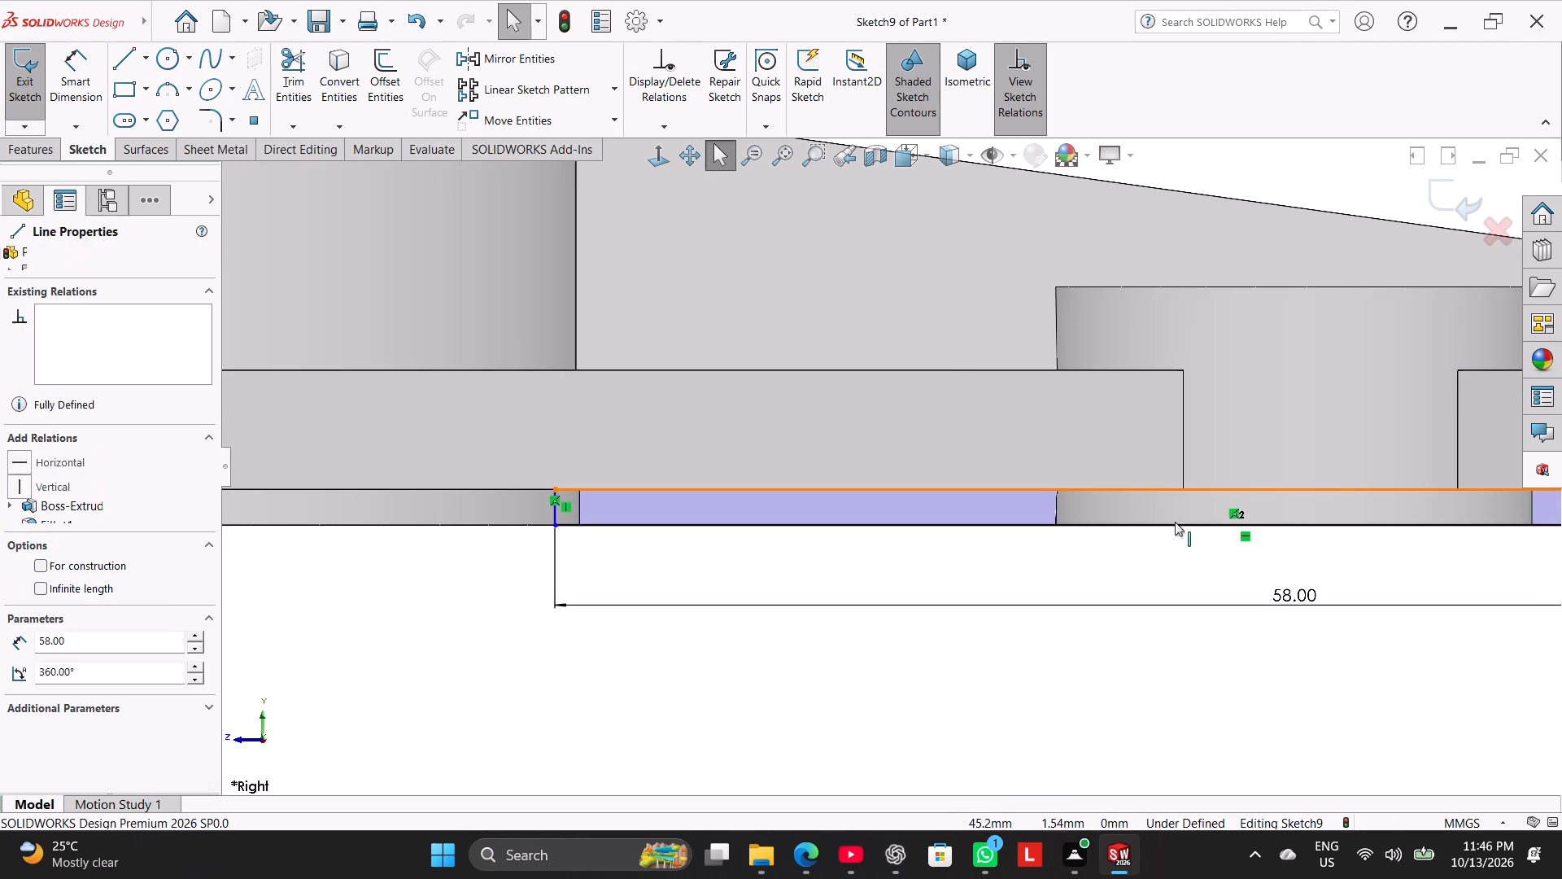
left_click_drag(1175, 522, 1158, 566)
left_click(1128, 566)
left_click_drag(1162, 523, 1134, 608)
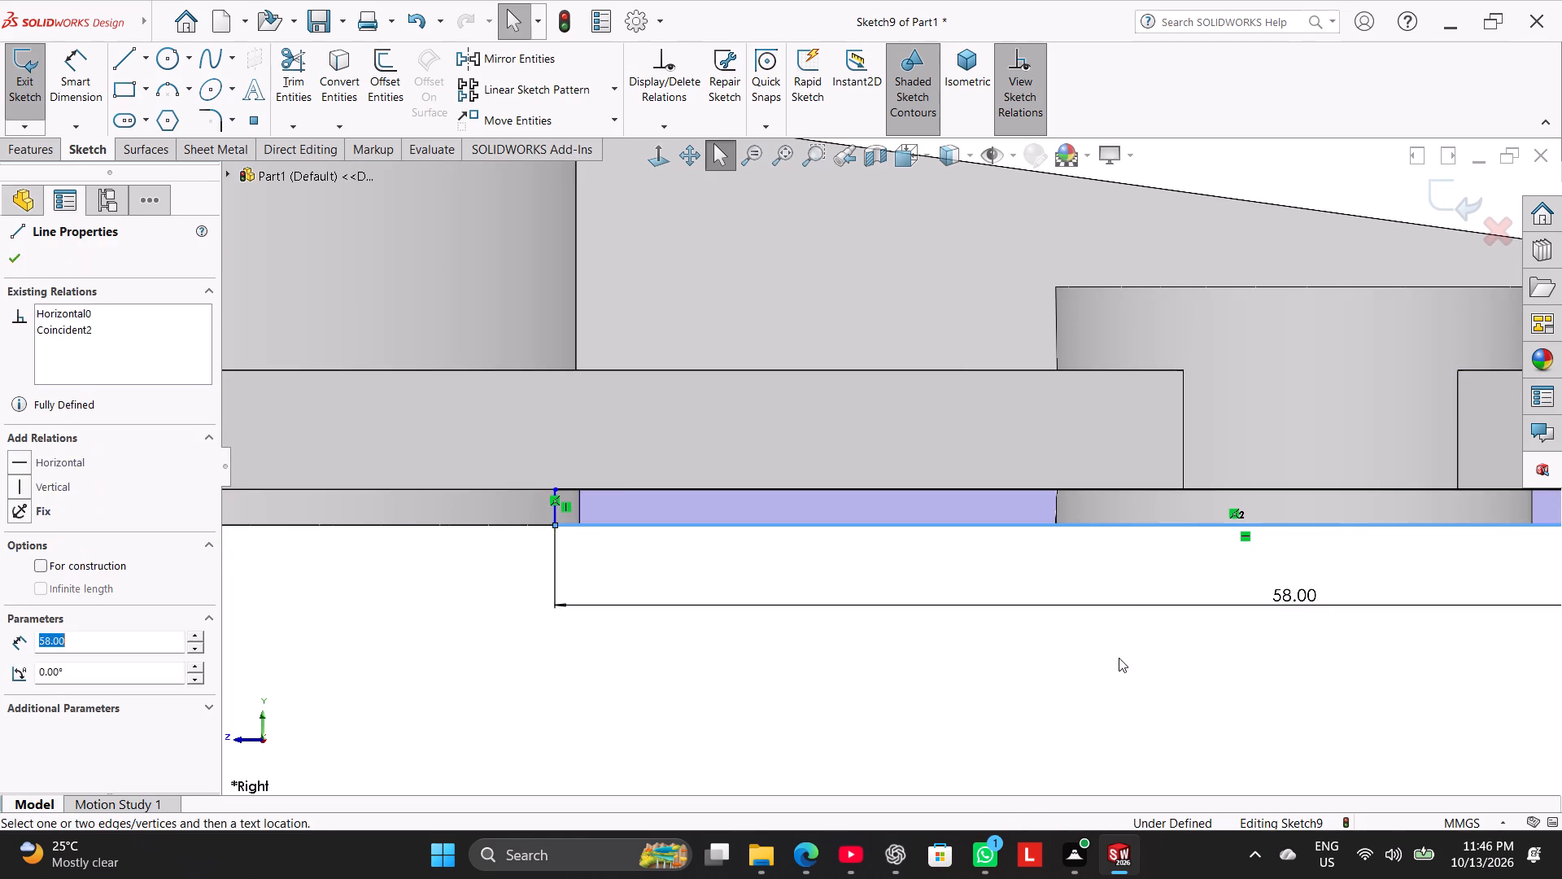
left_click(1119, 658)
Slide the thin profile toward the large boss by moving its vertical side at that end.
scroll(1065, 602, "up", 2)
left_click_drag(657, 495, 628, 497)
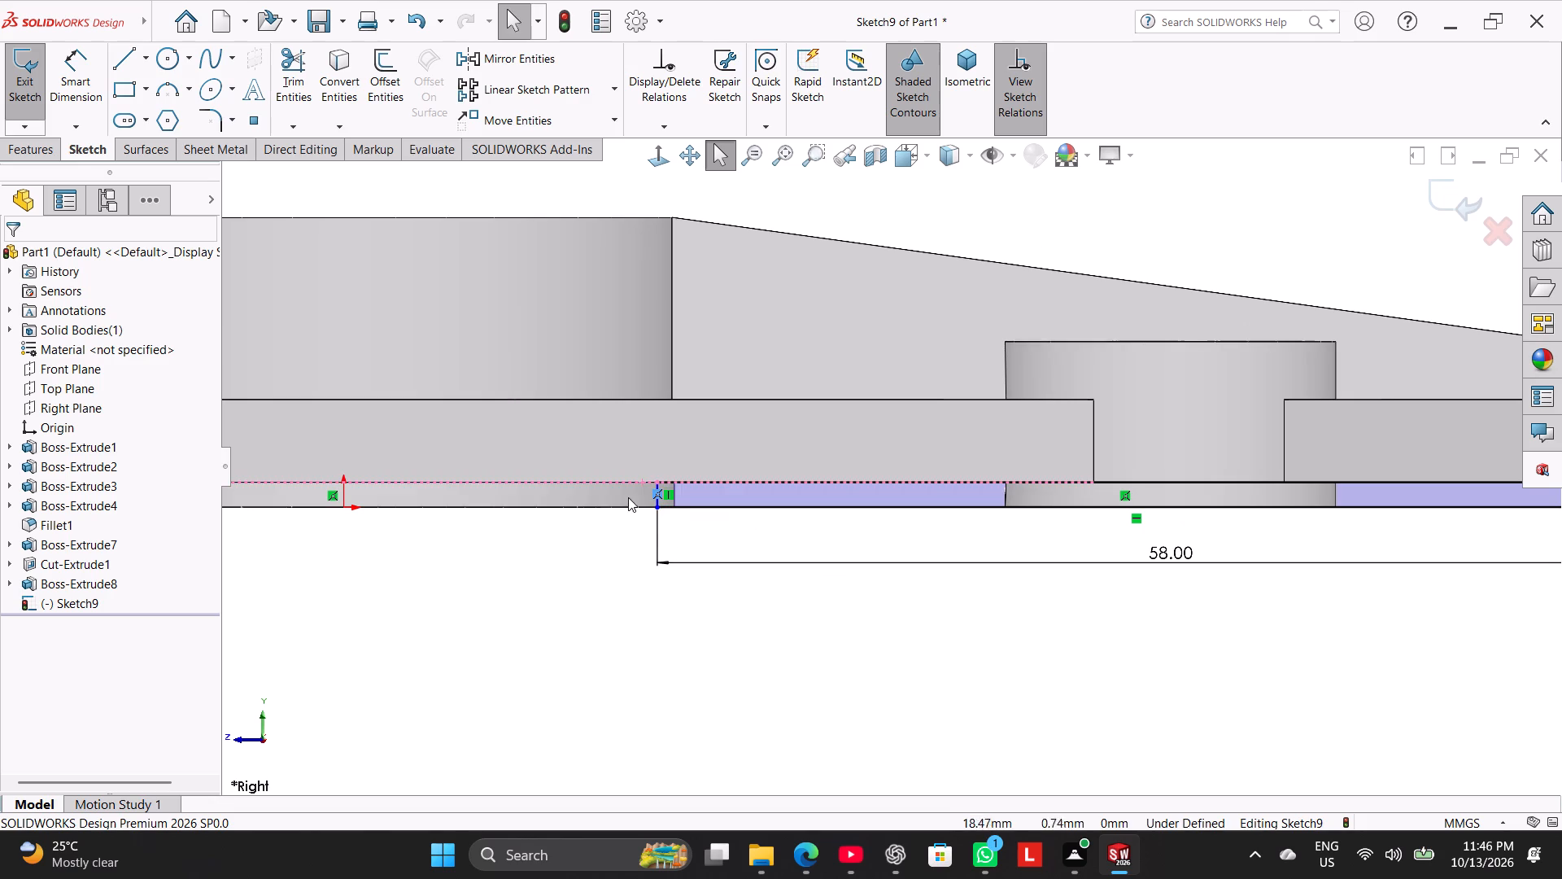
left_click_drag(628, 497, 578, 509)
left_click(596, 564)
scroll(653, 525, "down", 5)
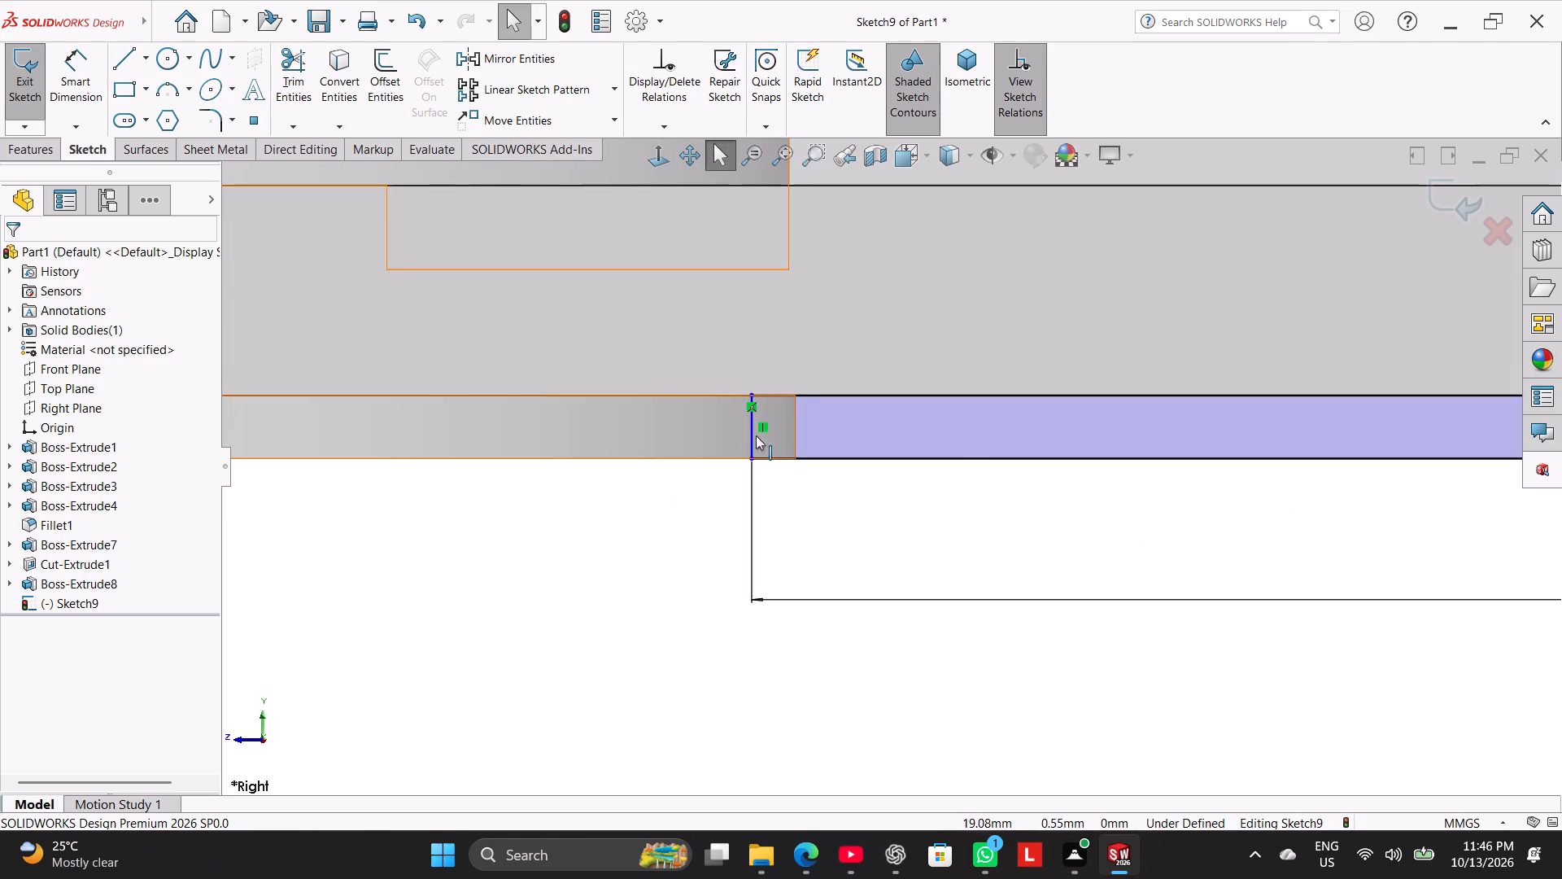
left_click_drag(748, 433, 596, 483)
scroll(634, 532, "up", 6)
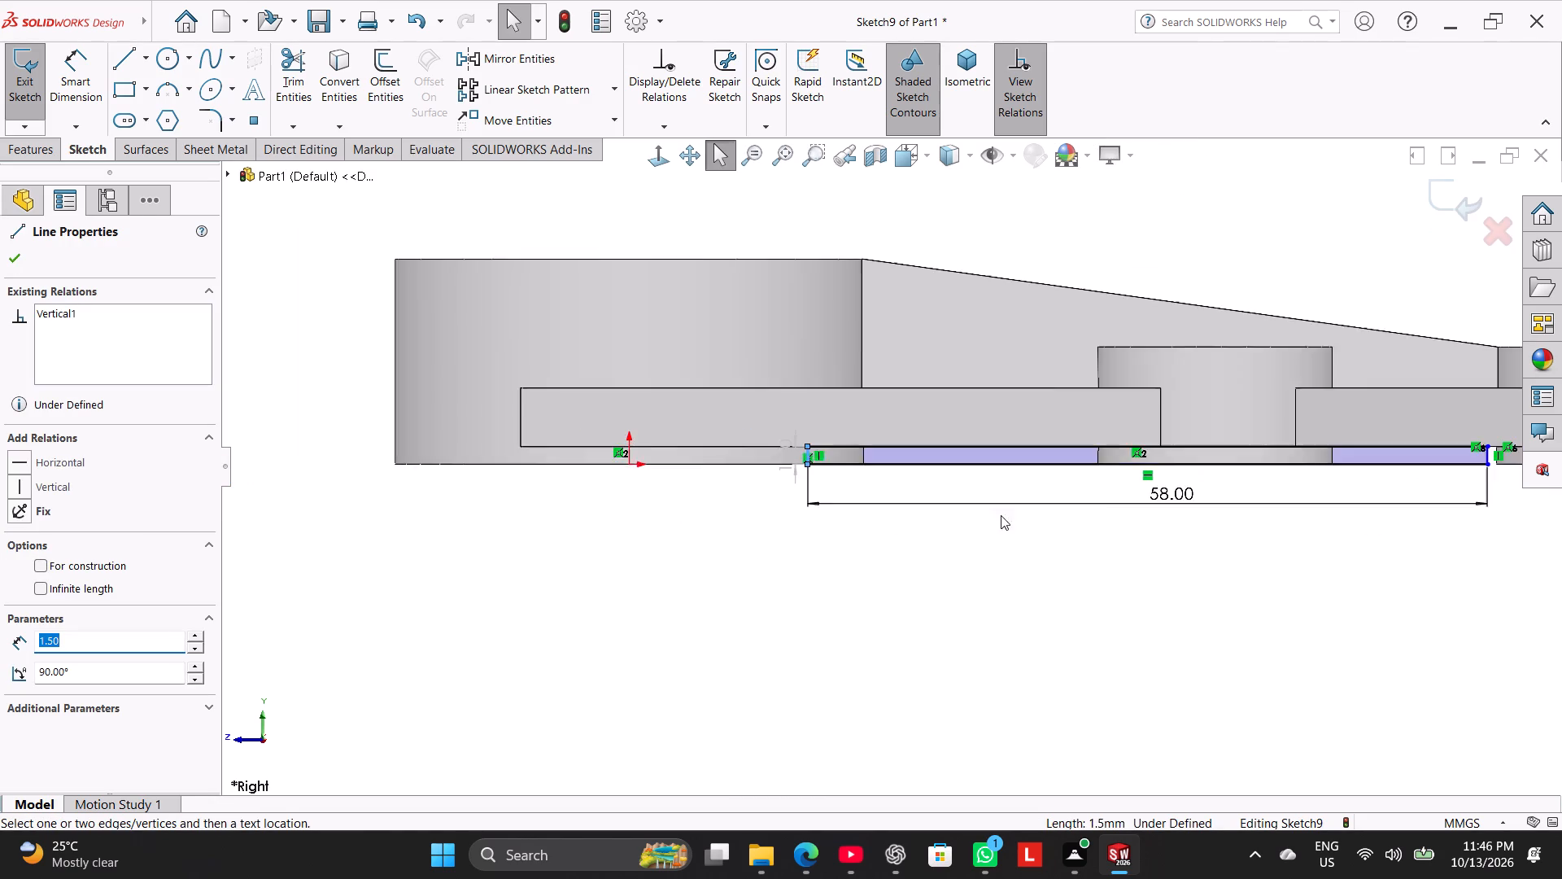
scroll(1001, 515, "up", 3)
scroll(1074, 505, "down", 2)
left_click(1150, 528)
Slide the thin profile toward the small end boss so its ends overlap both the large and small end bosses.
scroll(1420, 423, "down", 4)
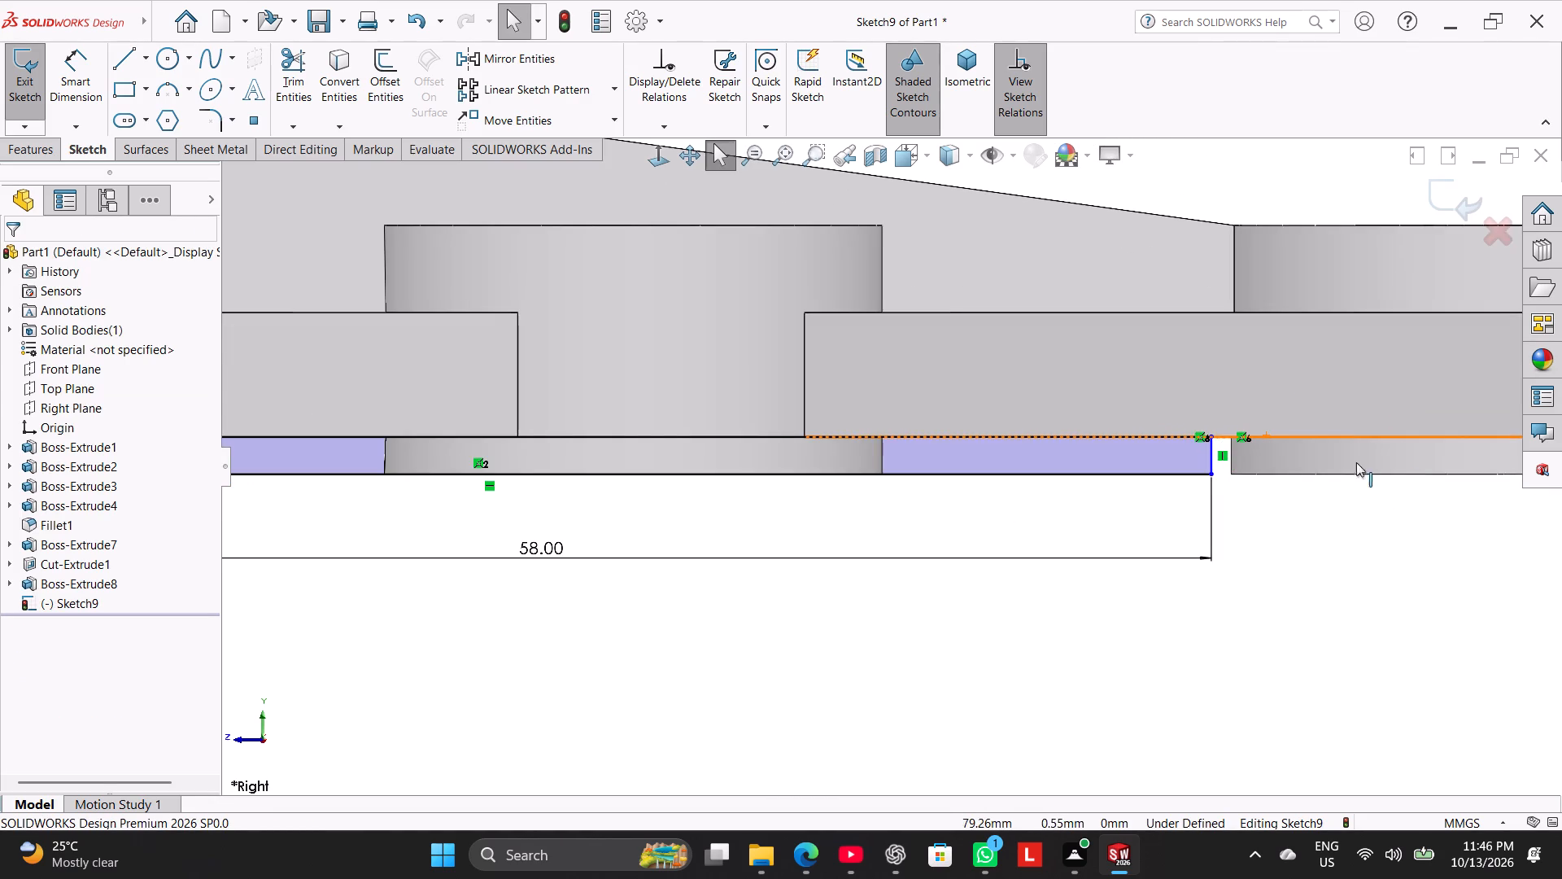
left_click_drag(1212, 453, 1289, 453)
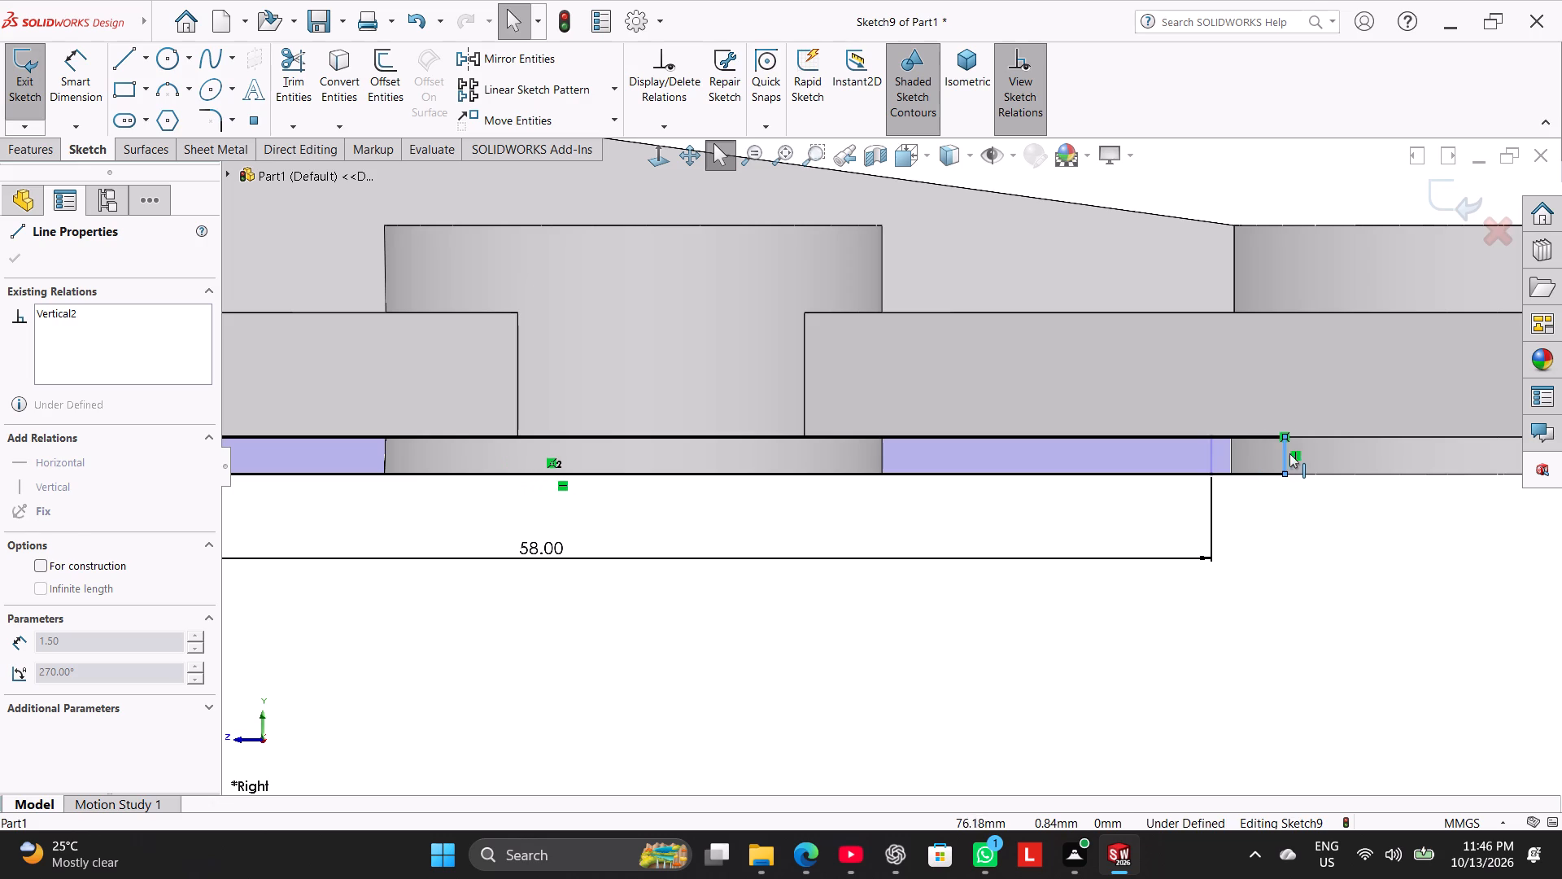
left_click_drag(1289, 453, 1293, 453)
scroll(664, 732, "up", 2)
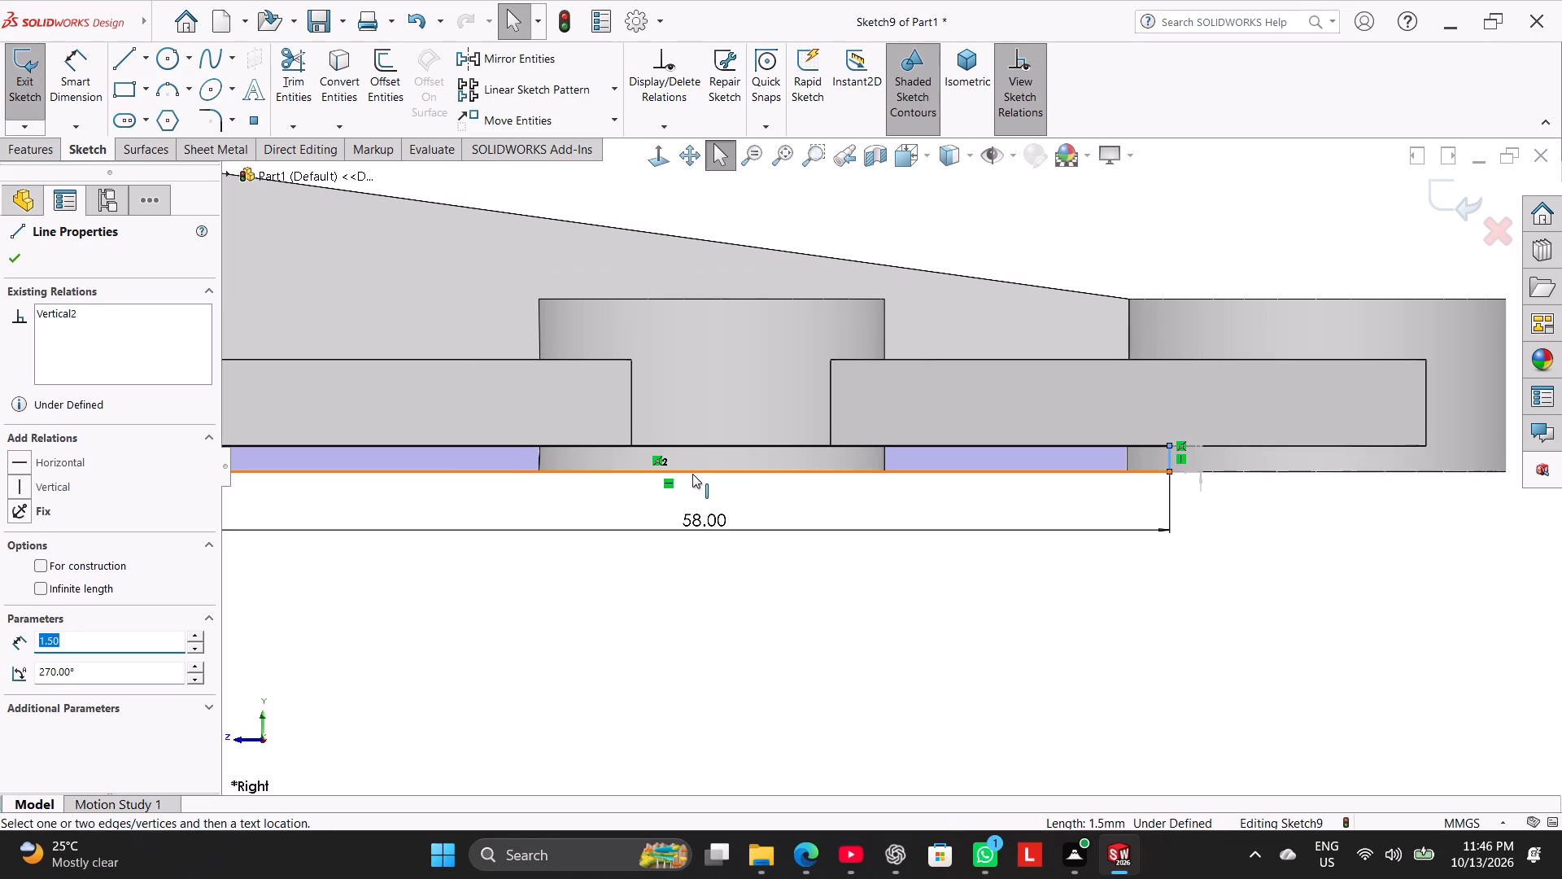
Try to shift the profile's bottom line slightly toward the small end boss.
left_click_drag(703, 471, 716, 471, "ctrl")
left_click(683, 579)
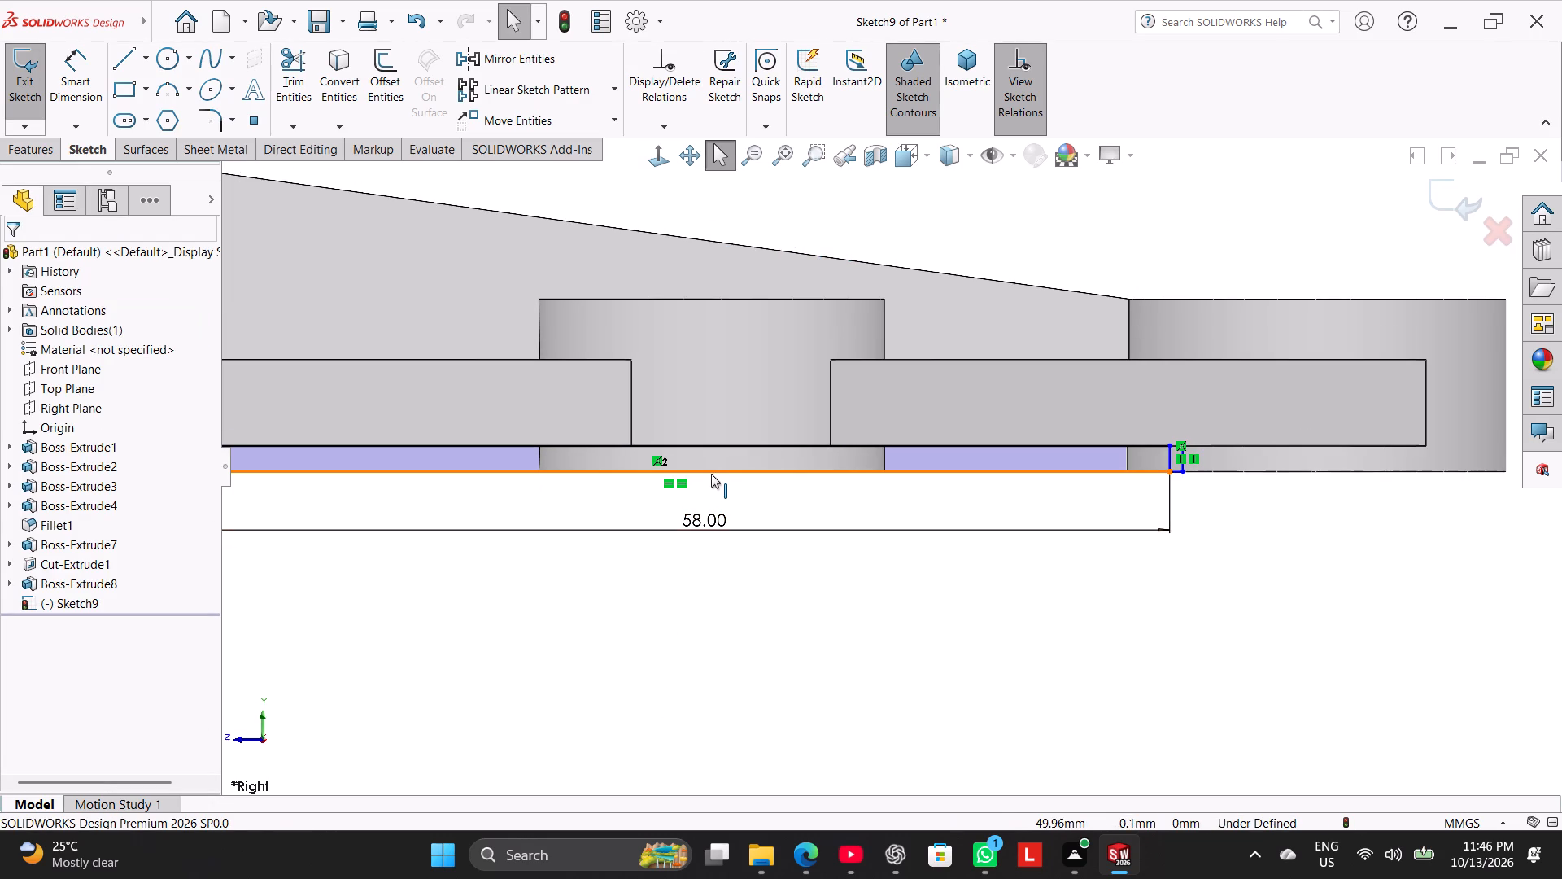
Show hidden lines and examine the bottom line's midpoint against the top edge of the middle boss's hole.
left_click(668, 472, "ctrl")
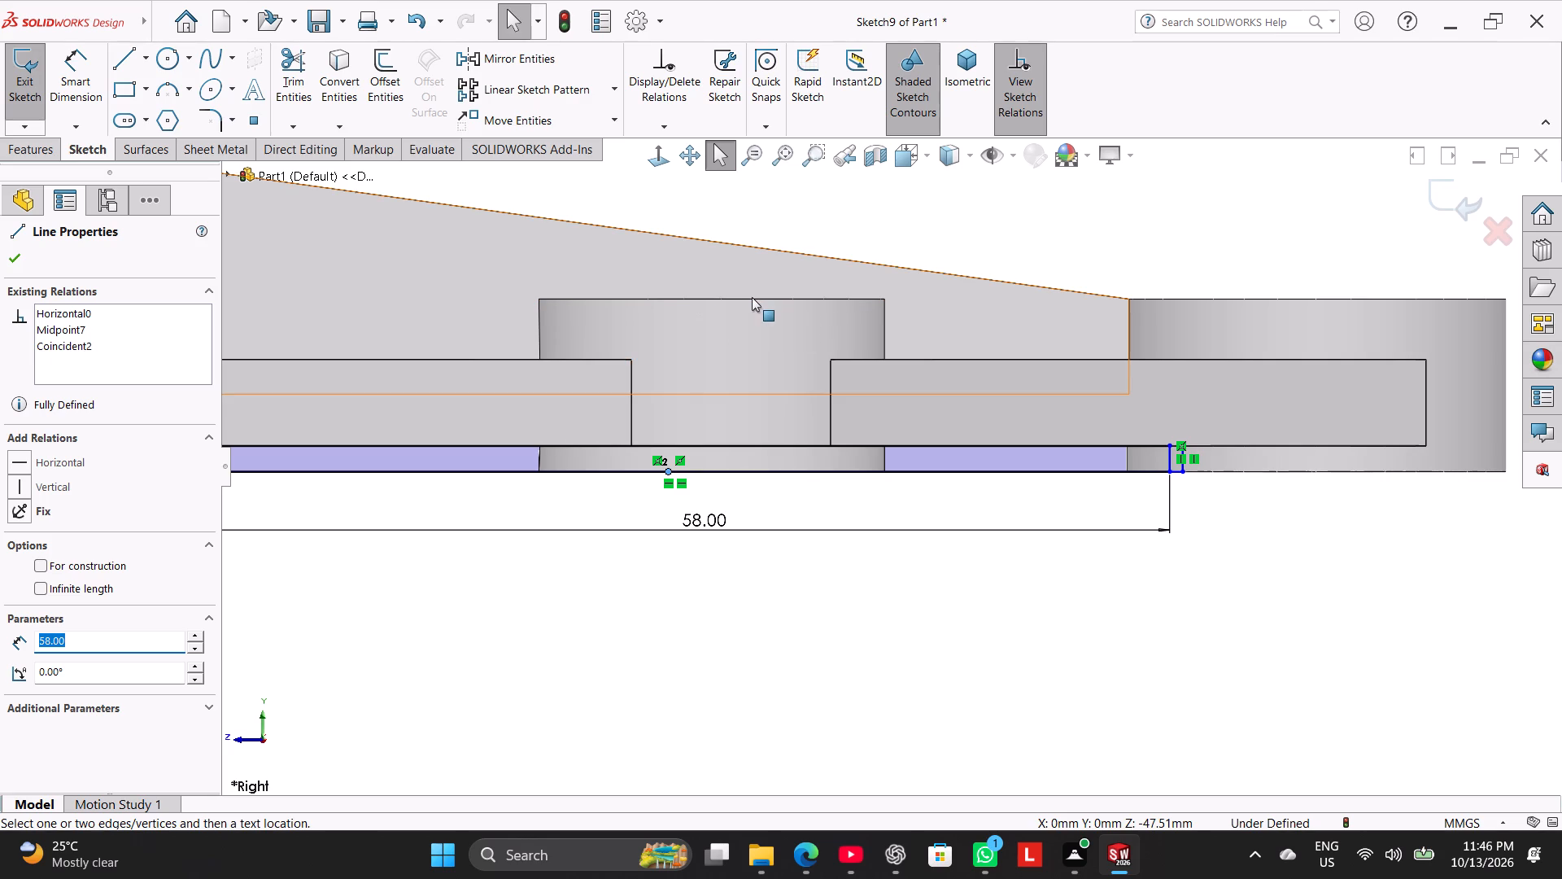
scroll(805, 405, "up", 4, "ctrl")
left_click(808, 242)
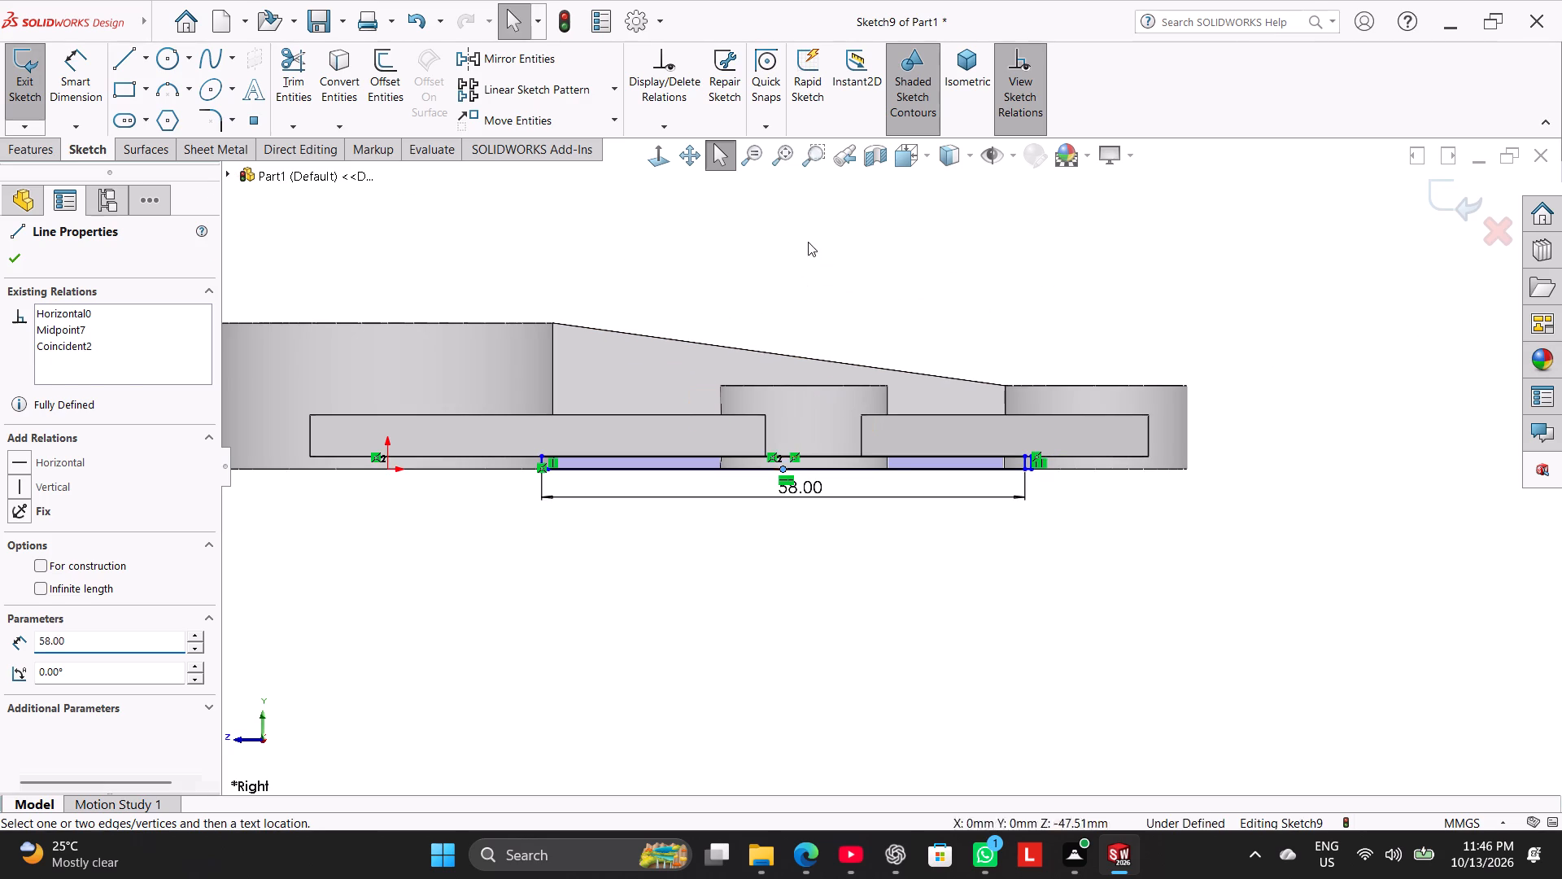
left_click(966, 164)
left_click(962, 286)
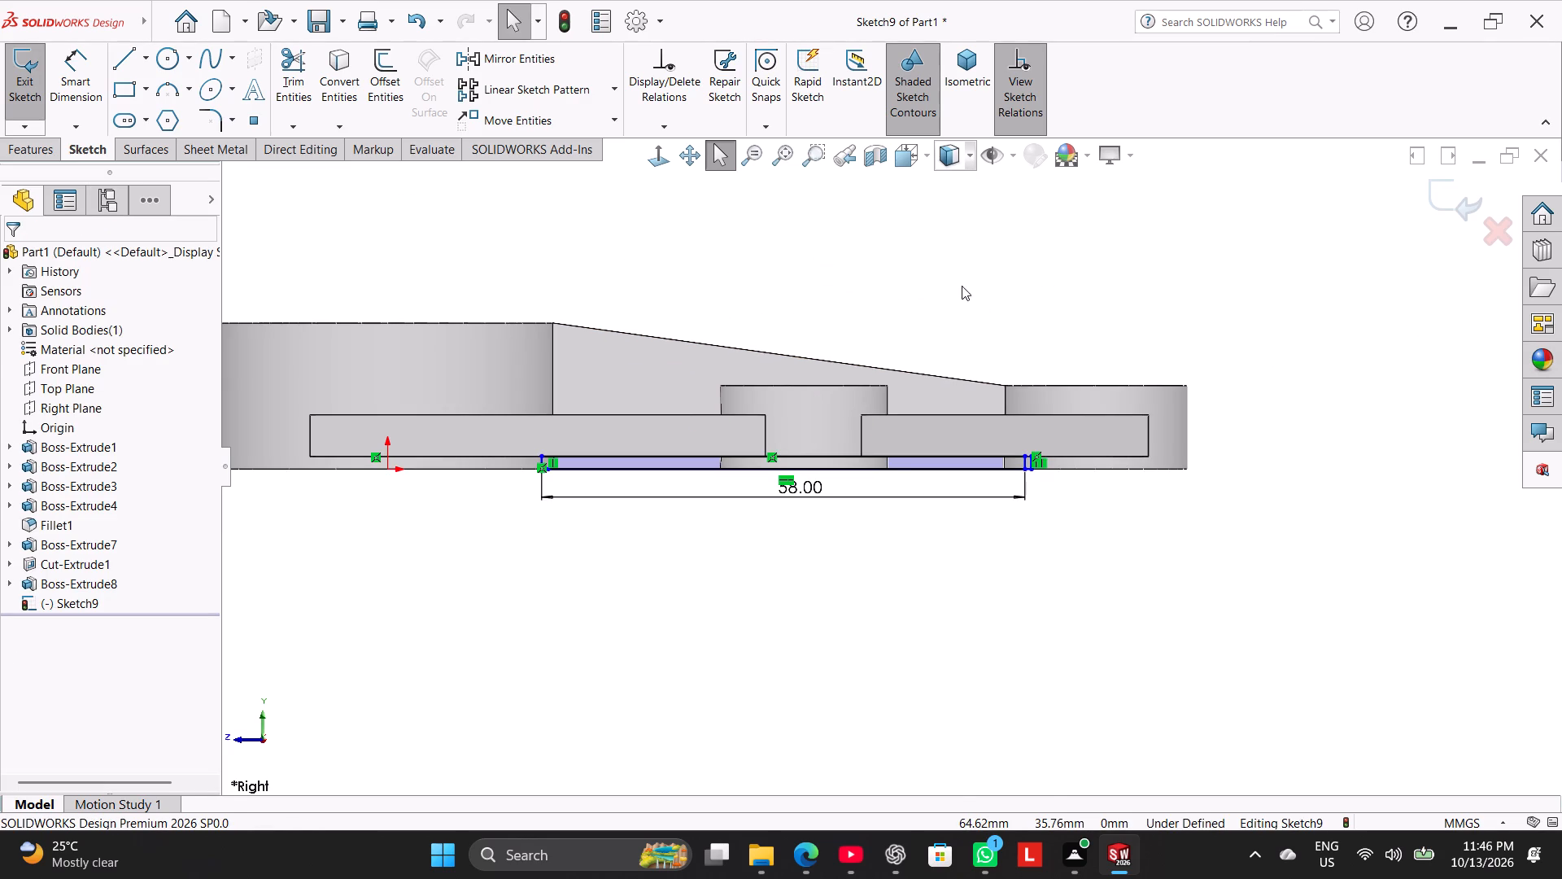
scroll(871, 392, "down", 2)
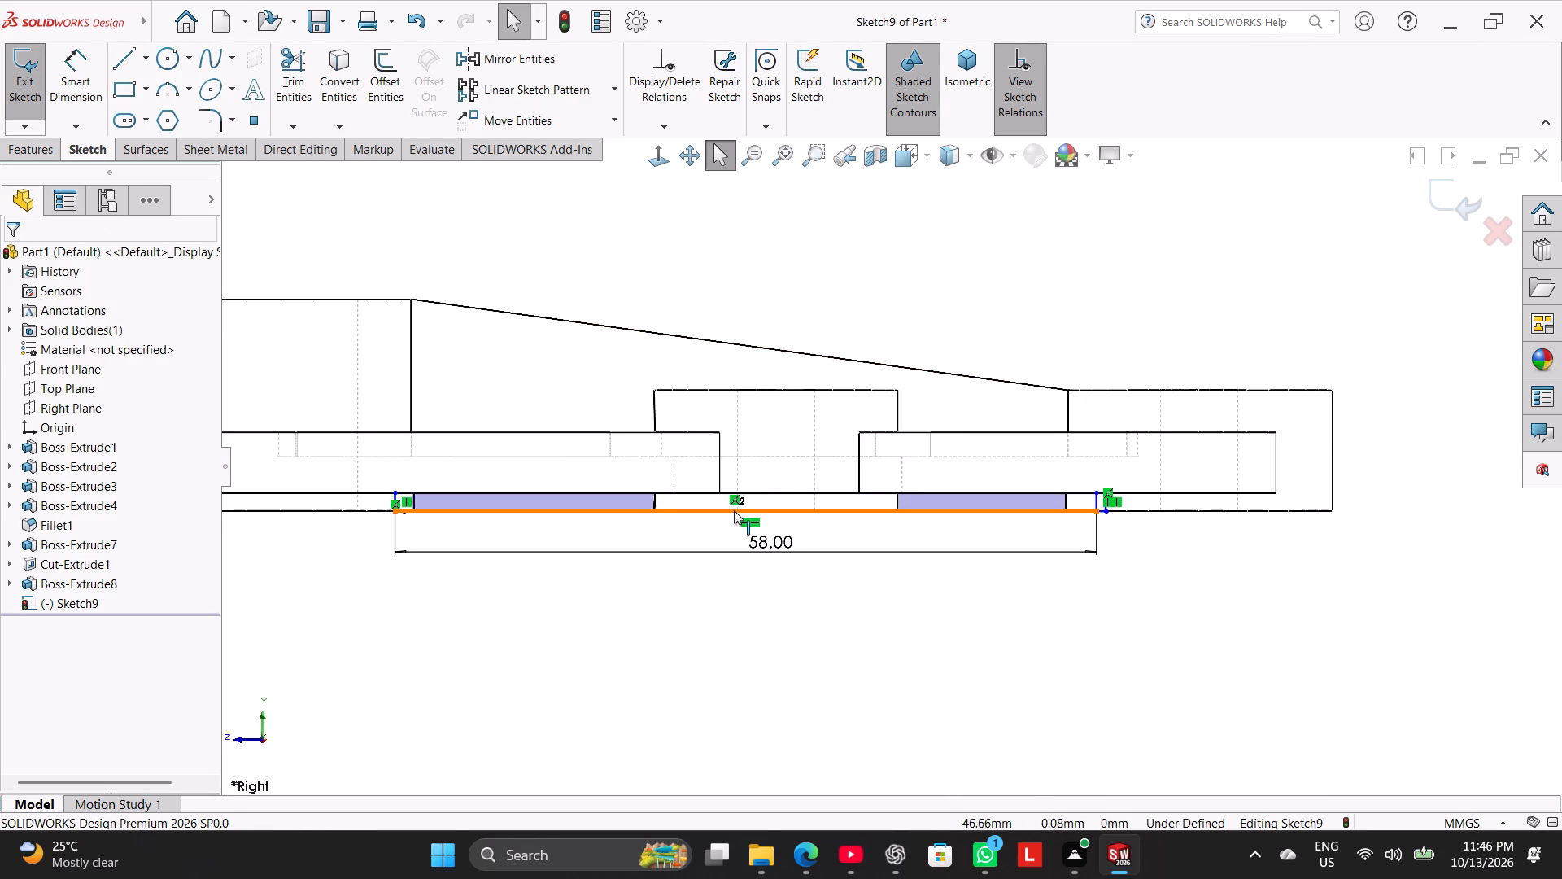
left_click(746, 510, "ctrl")
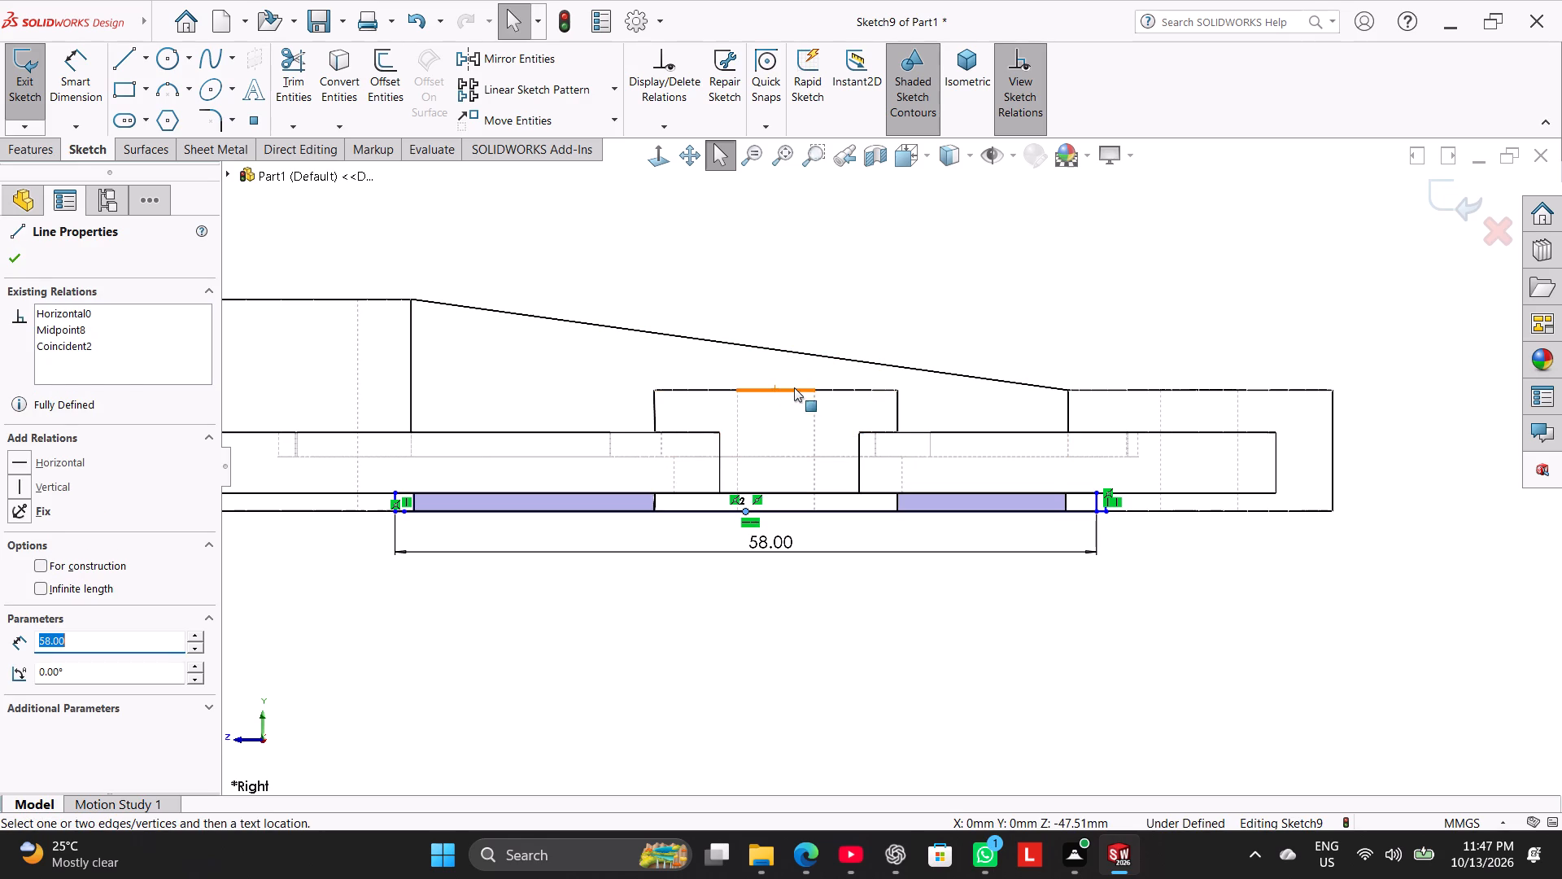
left_click(781, 309)
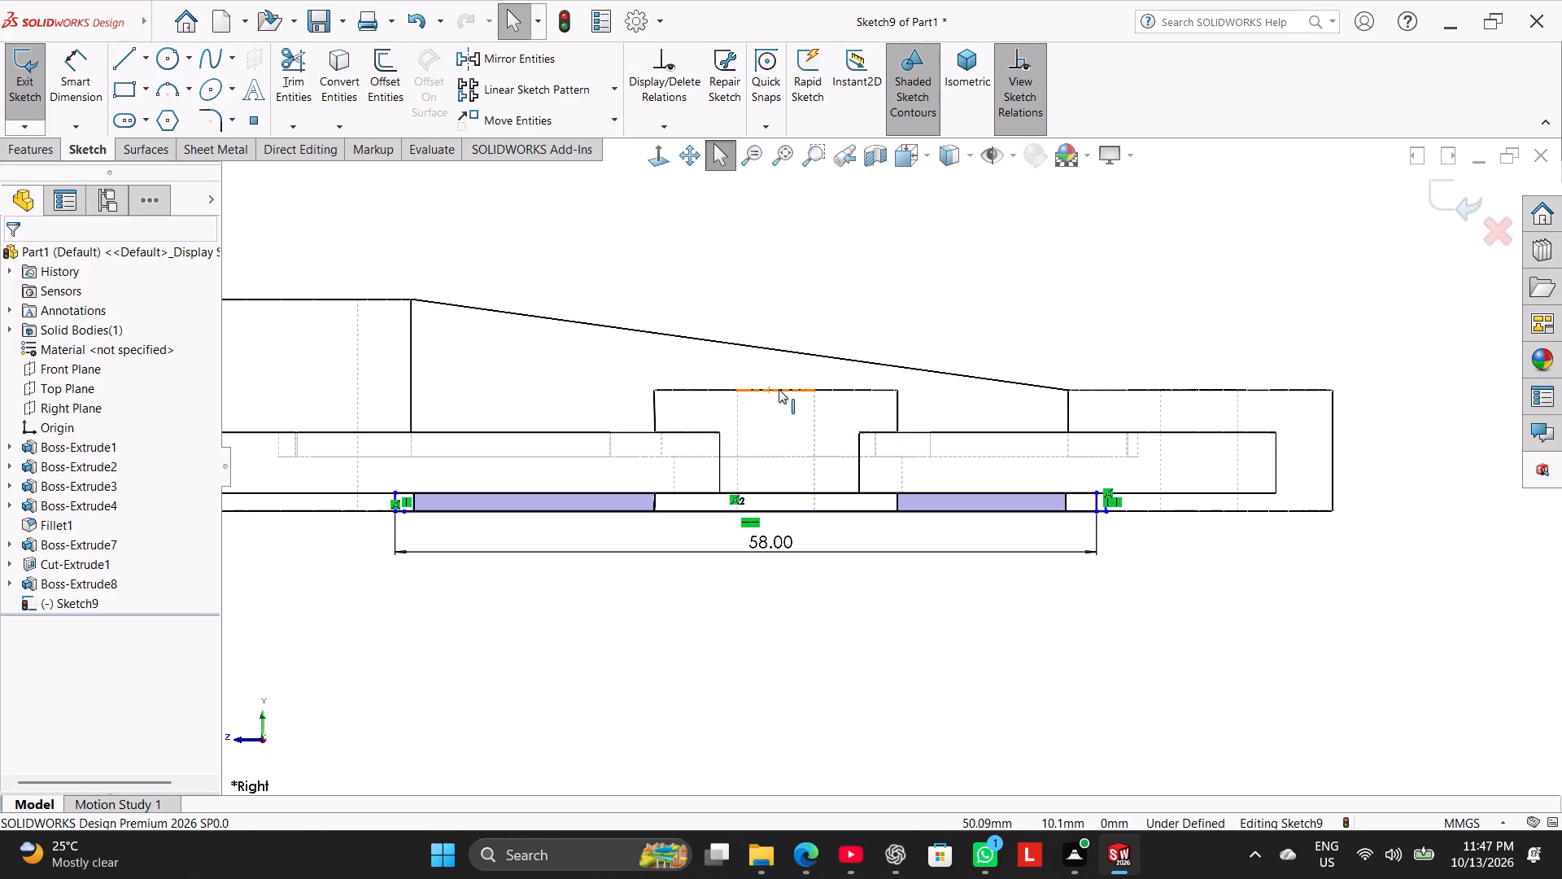
left_click(775, 304)
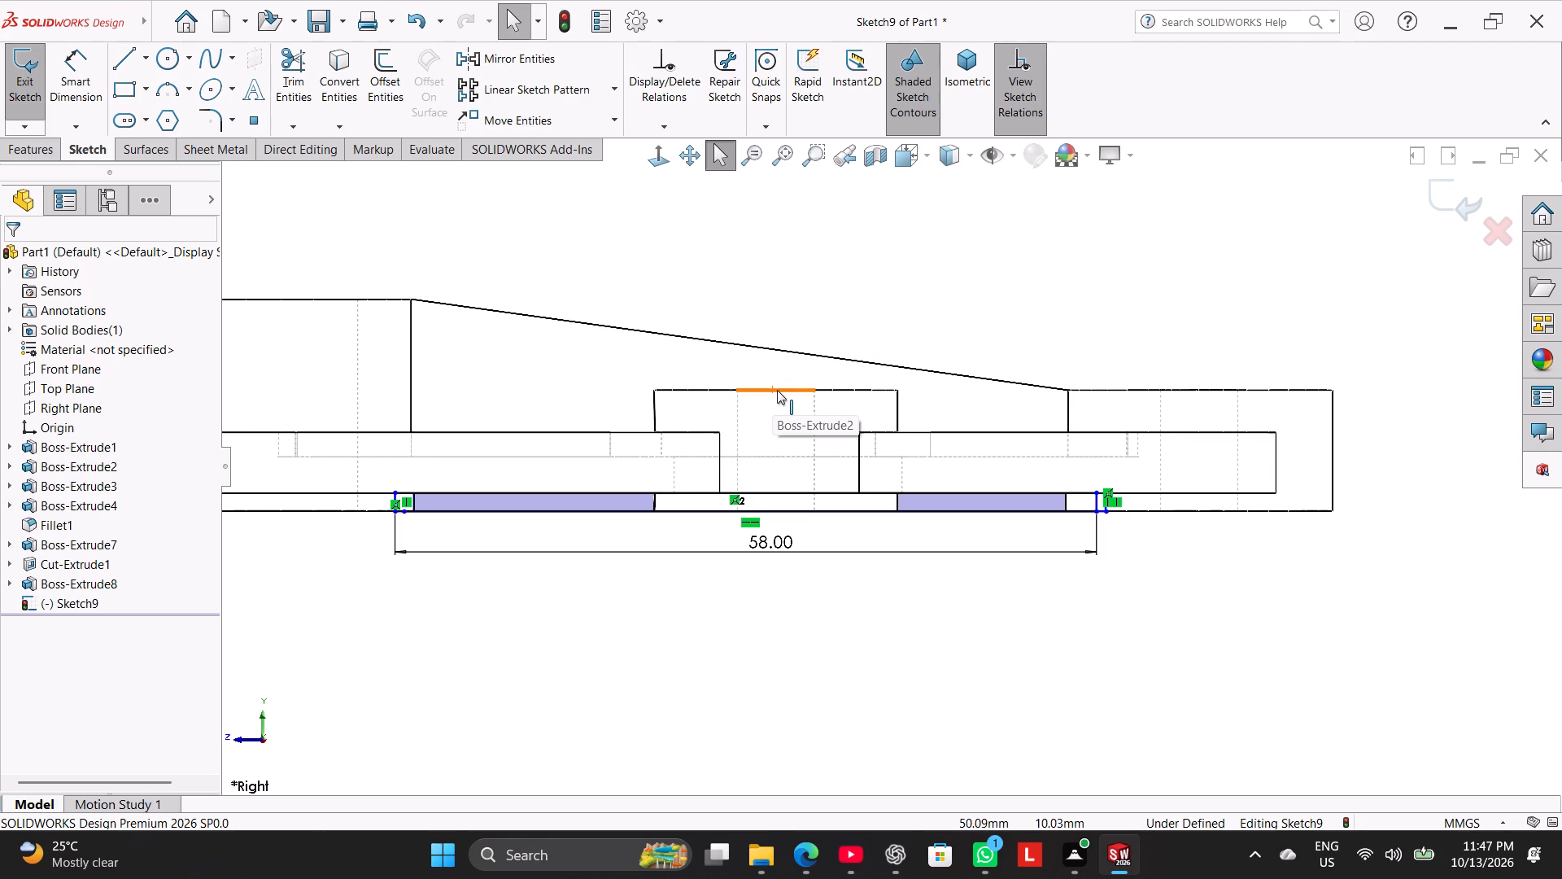
left_click(779, 390)
left_click(794, 301)
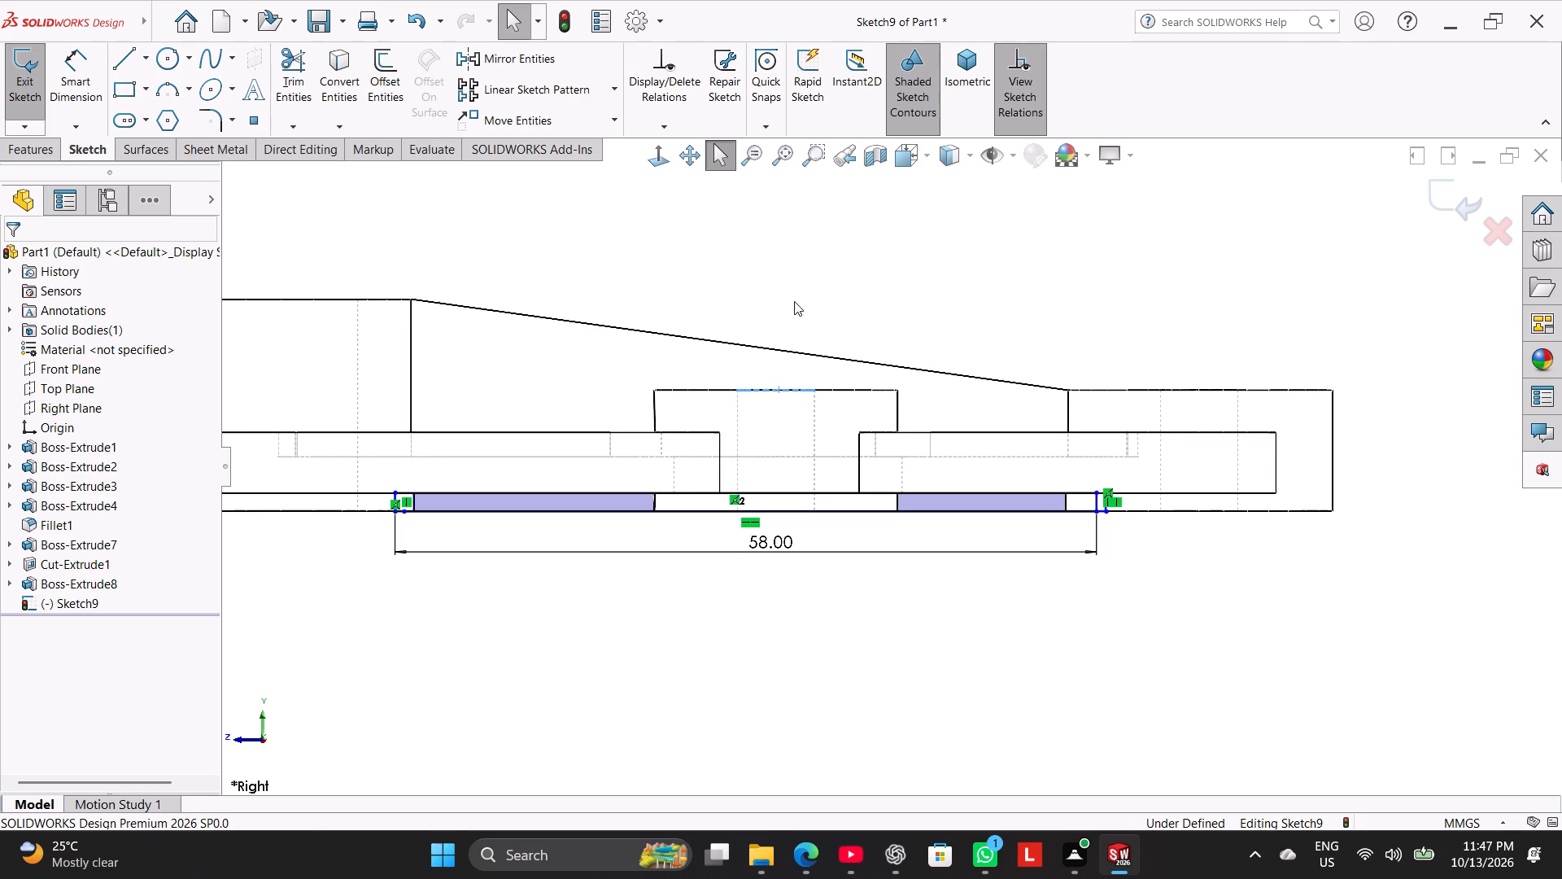
Orbit to inspect the middle boss, and return to the Right view with the Shaded With Edges display.
middle_click_drag(774, 326, 786, 355)
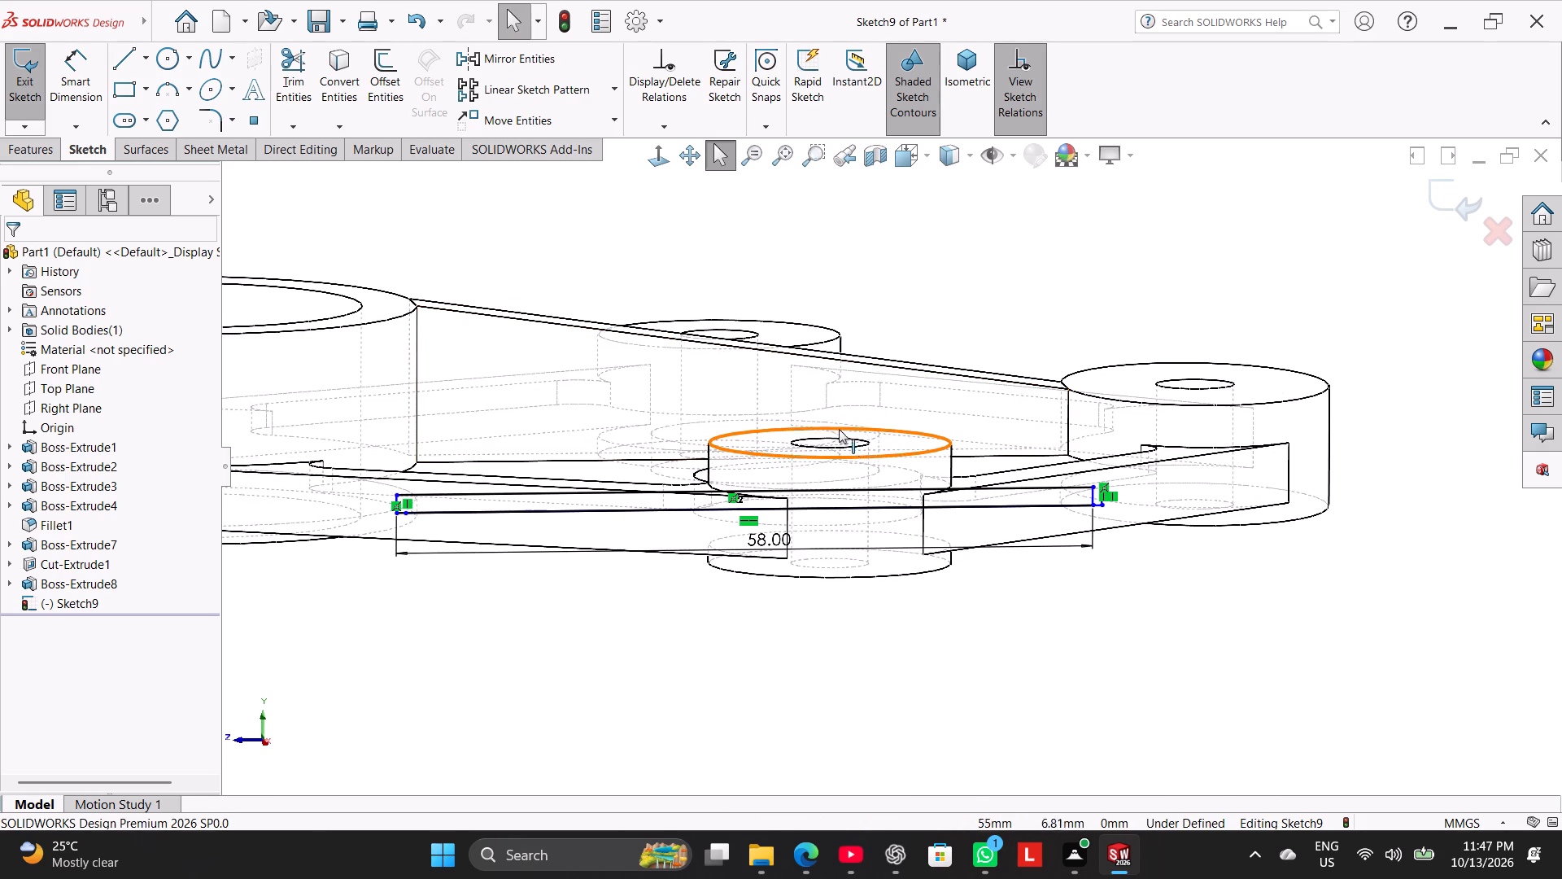
scroll(844, 549, "up", 3)
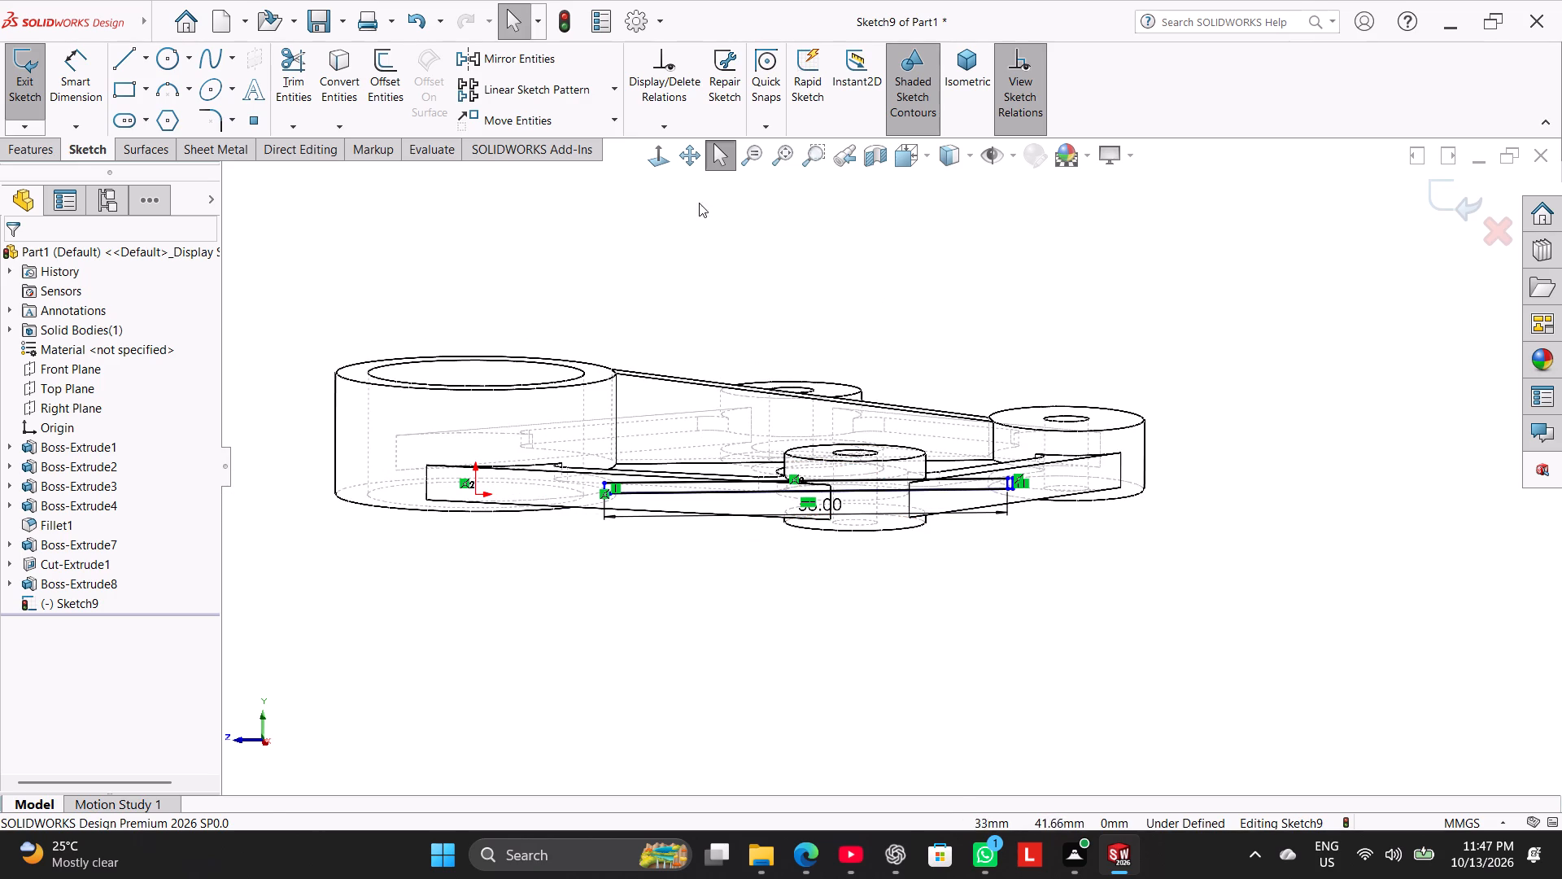
left_click(670, 166)
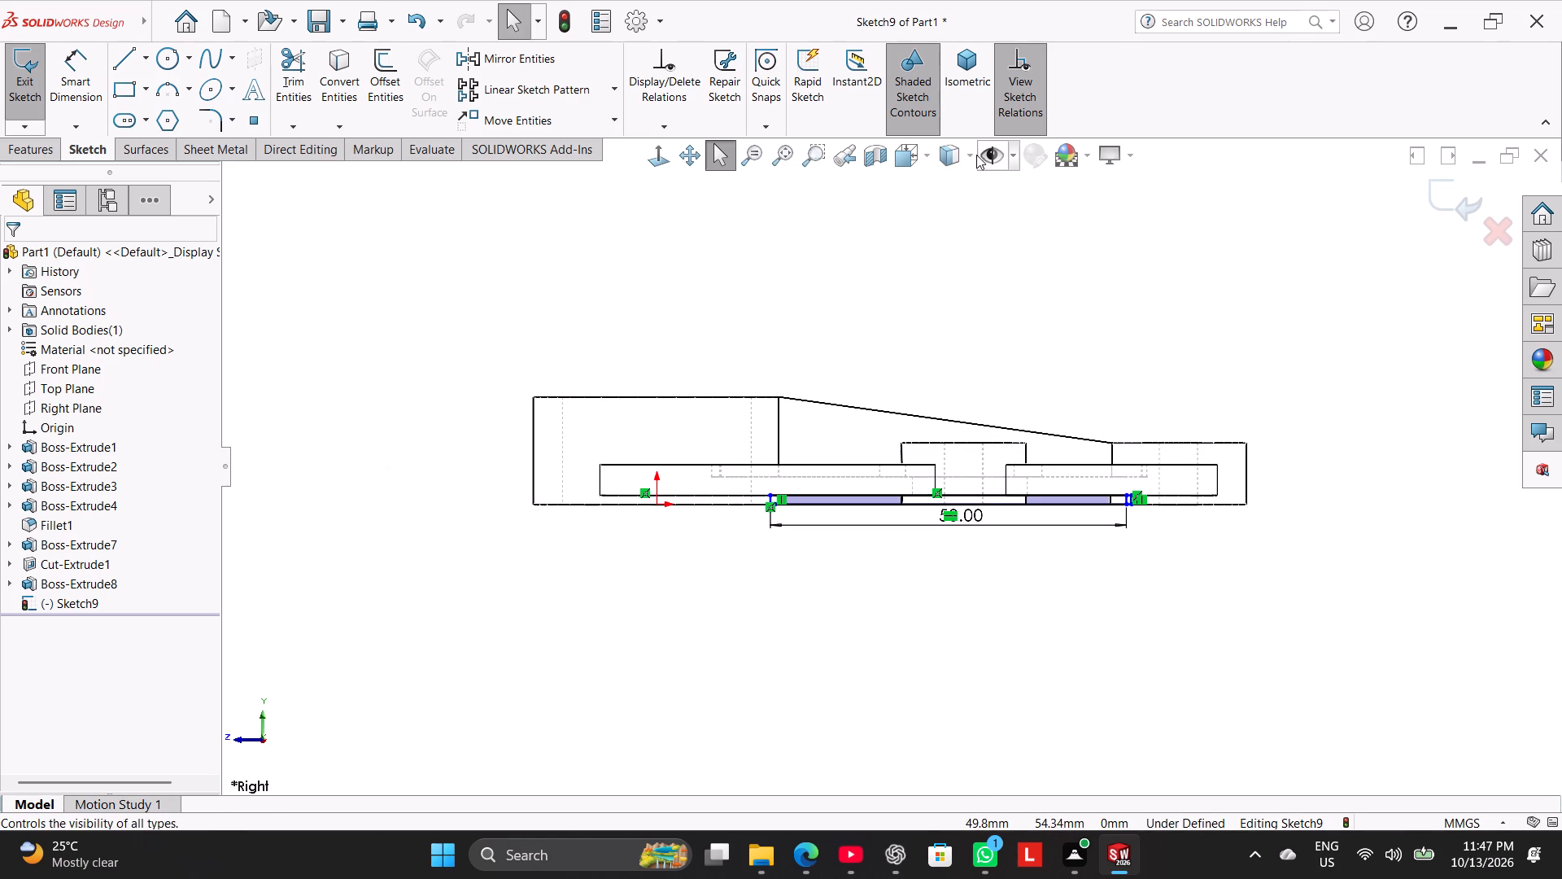
left_click(974, 153)
left_click(949, 196)
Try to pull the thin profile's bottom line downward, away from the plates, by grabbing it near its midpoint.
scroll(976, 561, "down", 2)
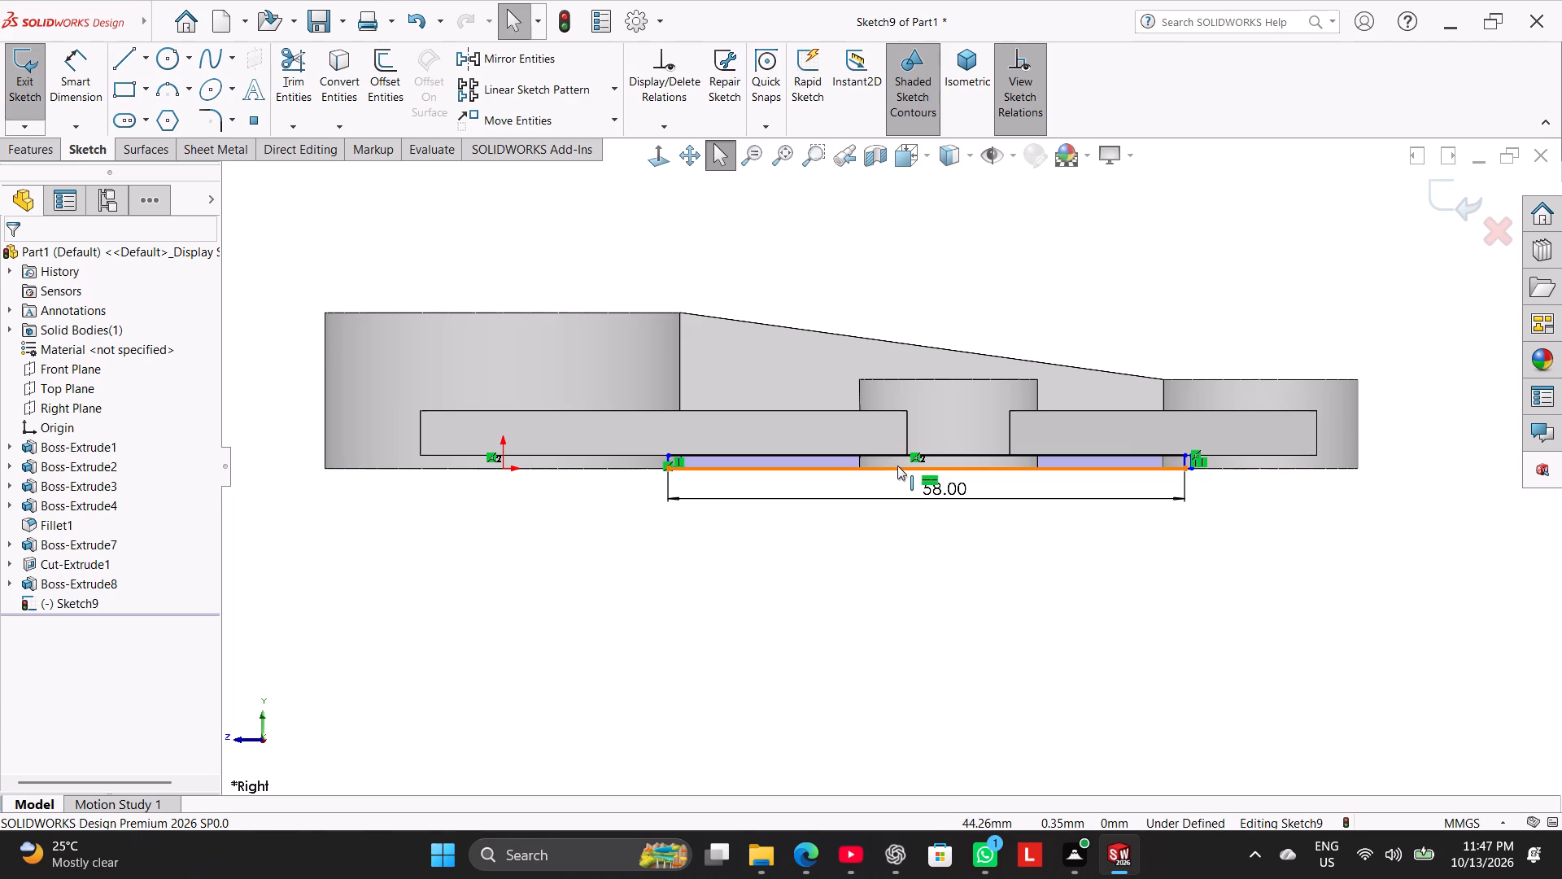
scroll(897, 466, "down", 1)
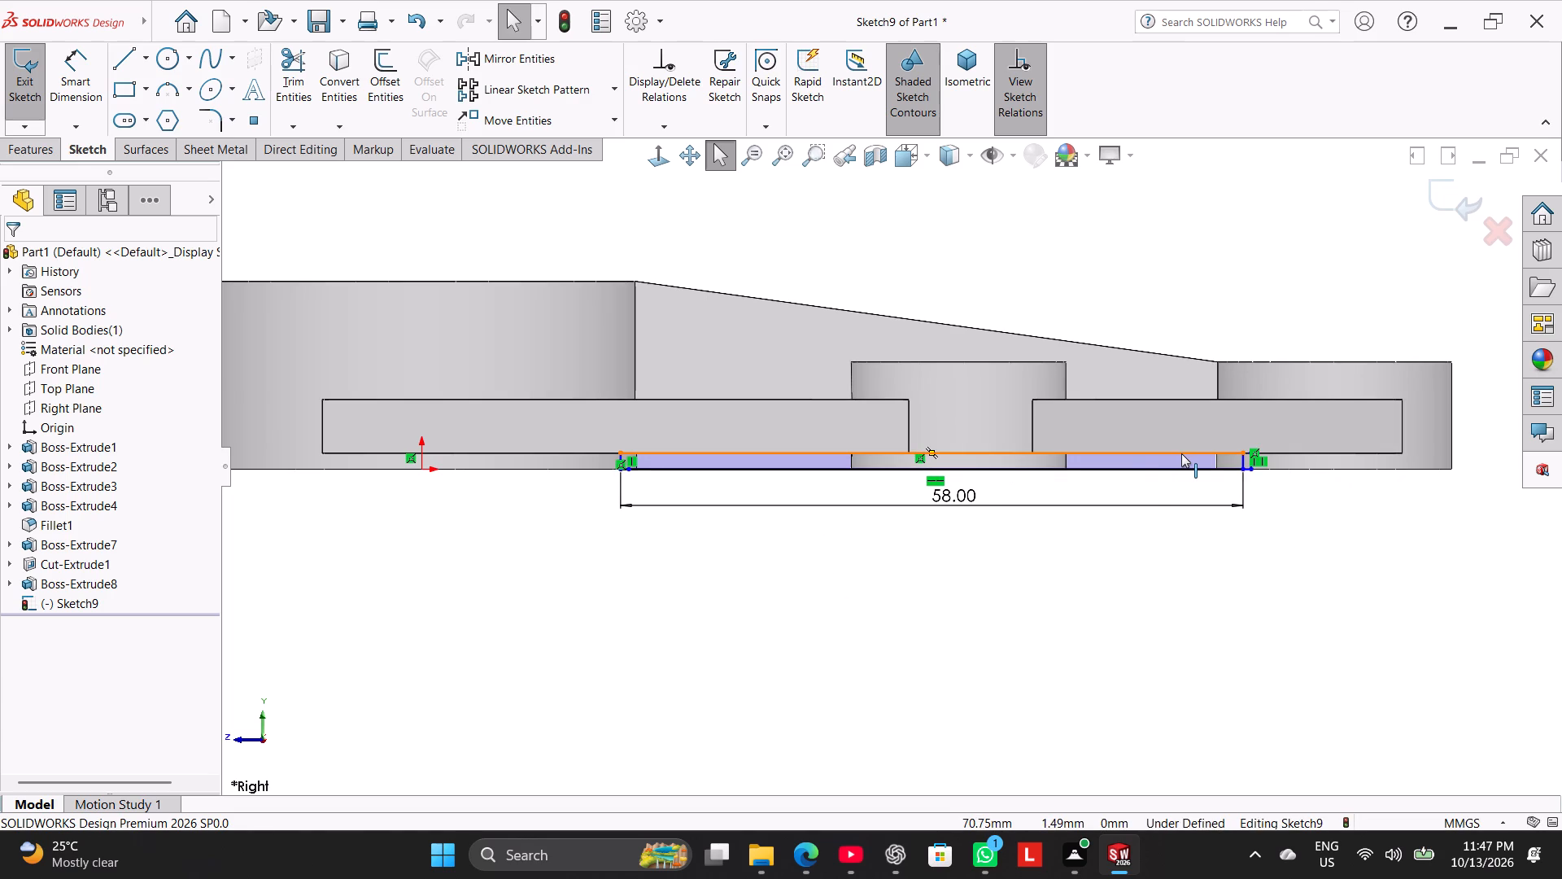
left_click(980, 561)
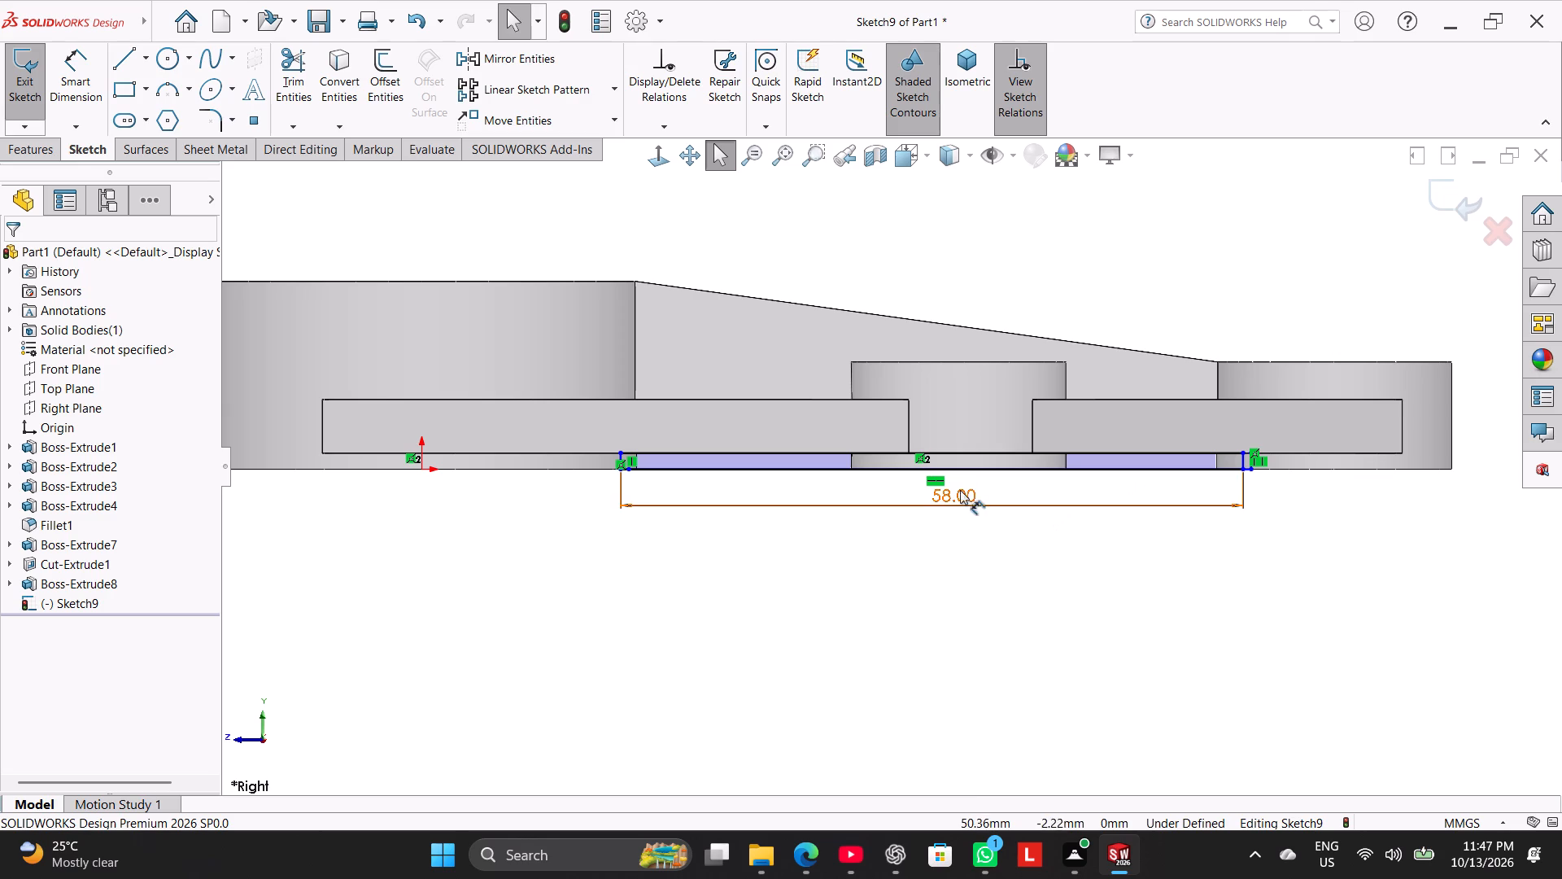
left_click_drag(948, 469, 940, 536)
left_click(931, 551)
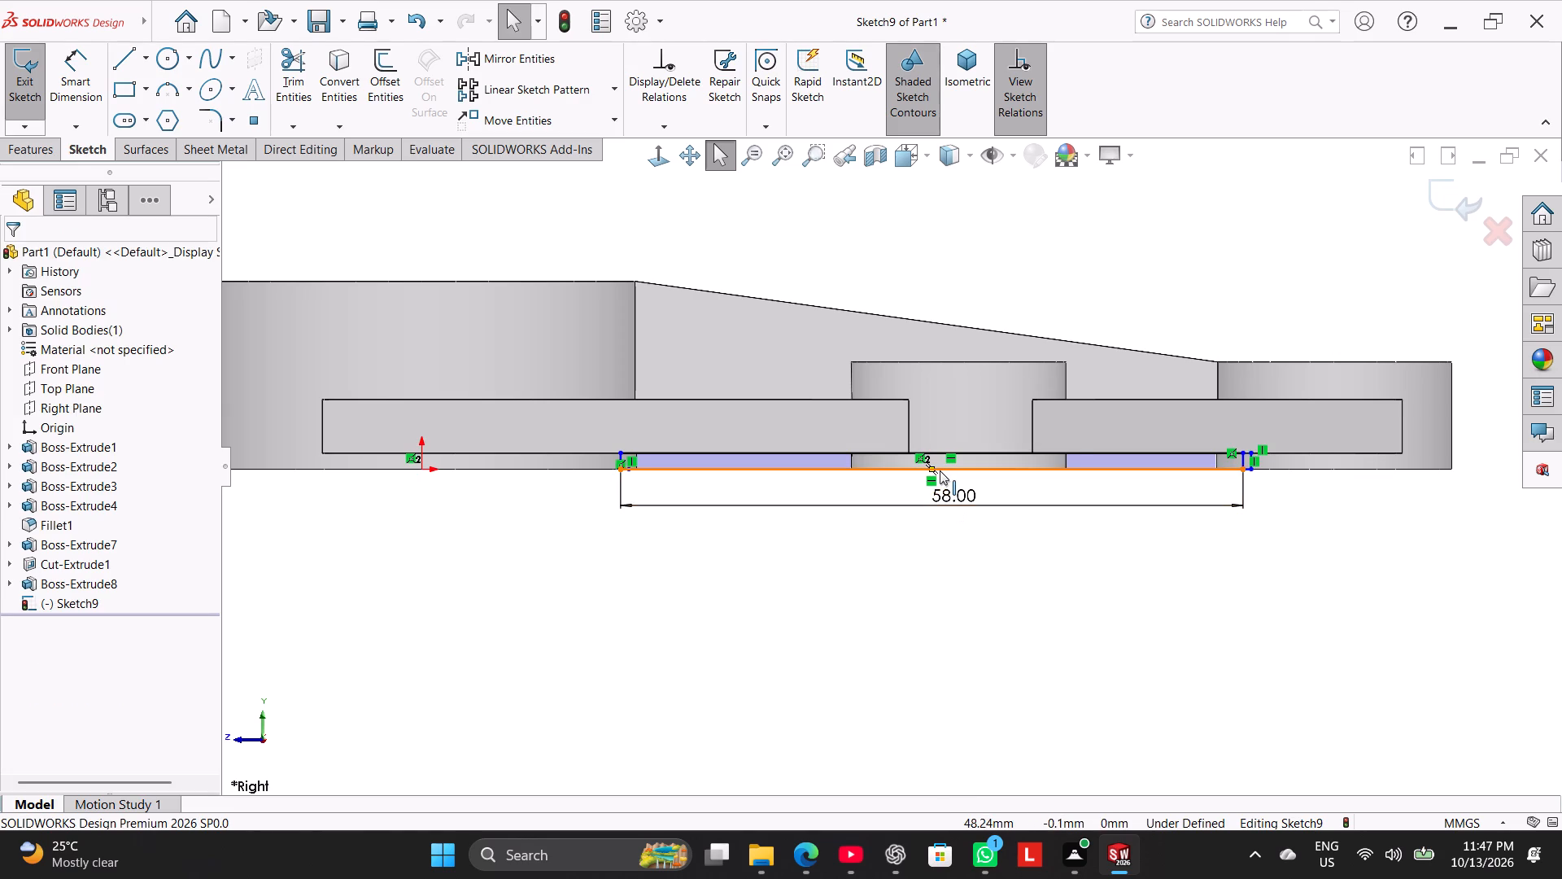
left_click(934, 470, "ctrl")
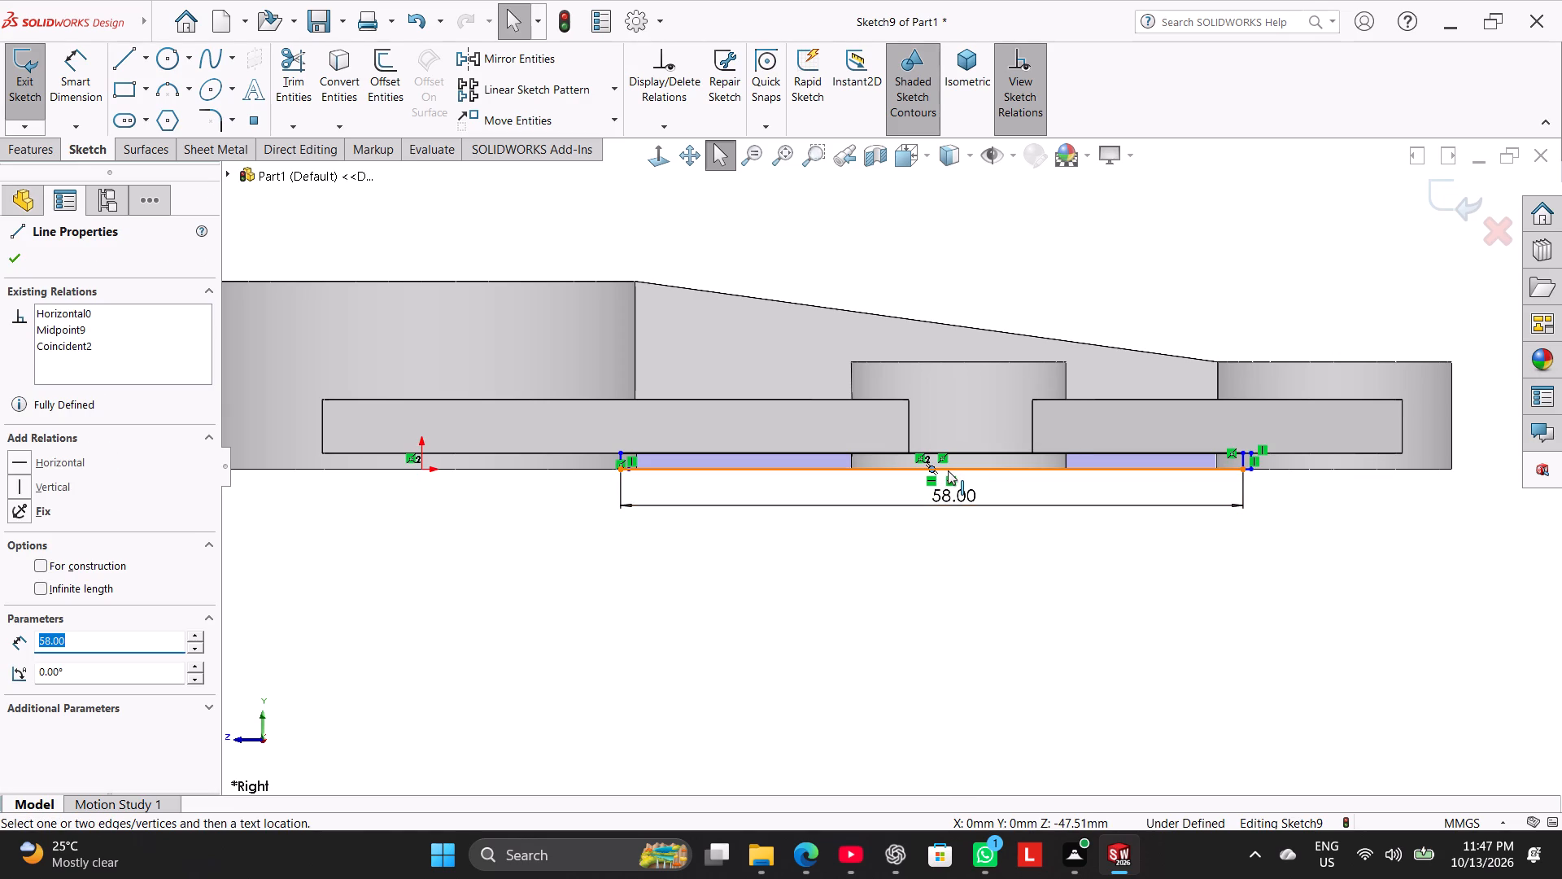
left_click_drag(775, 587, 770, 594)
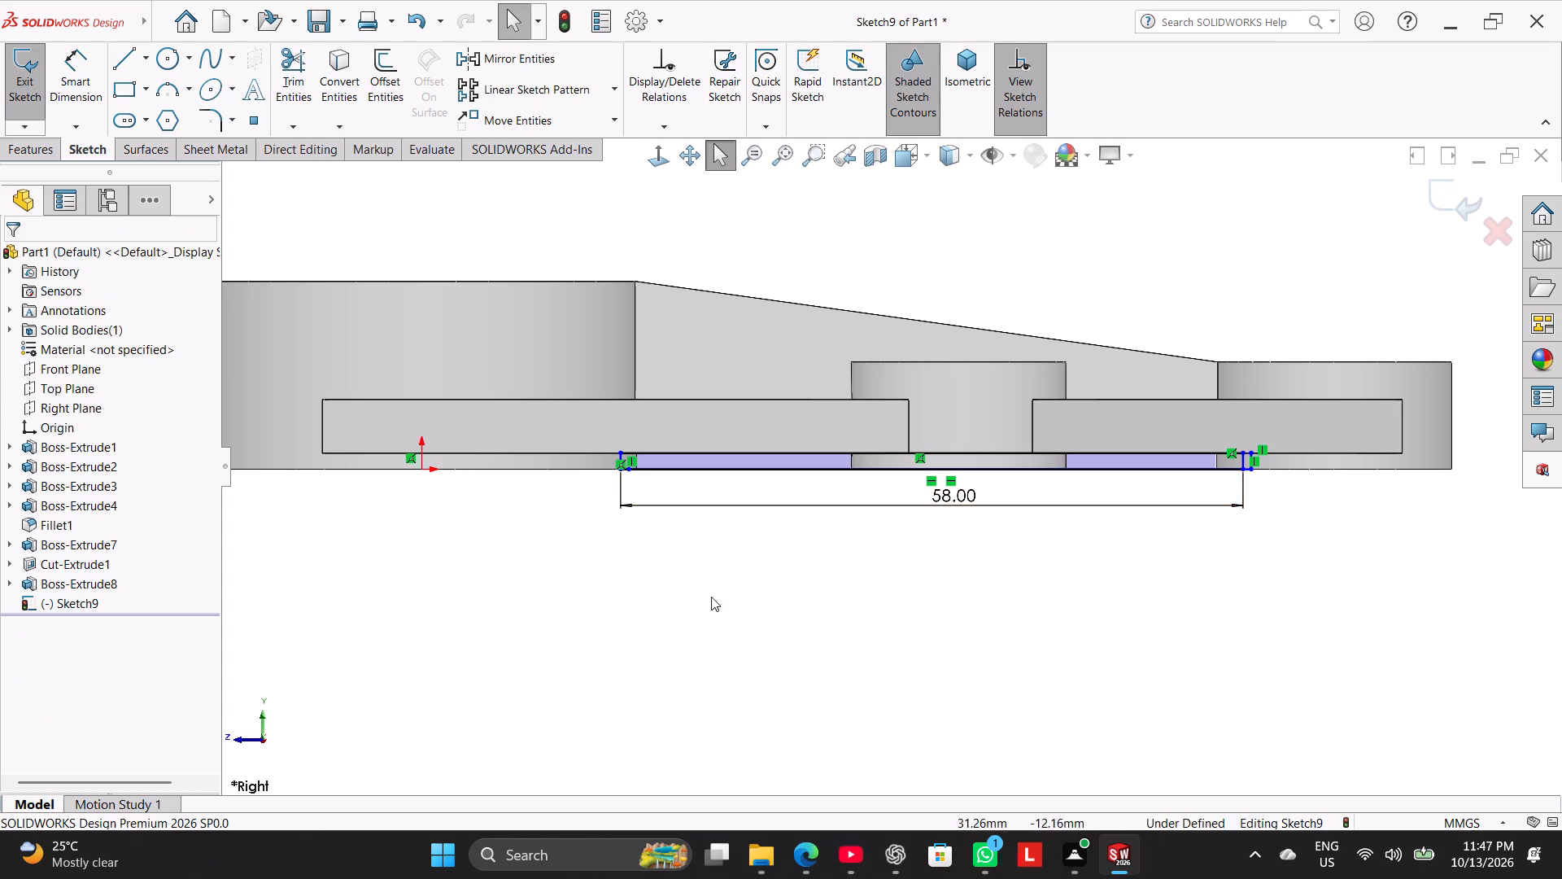
Dimension the midpoint of the profile's bottom line from the origin and set the horizontal distance to 50 mm.
left_click(92, 65)
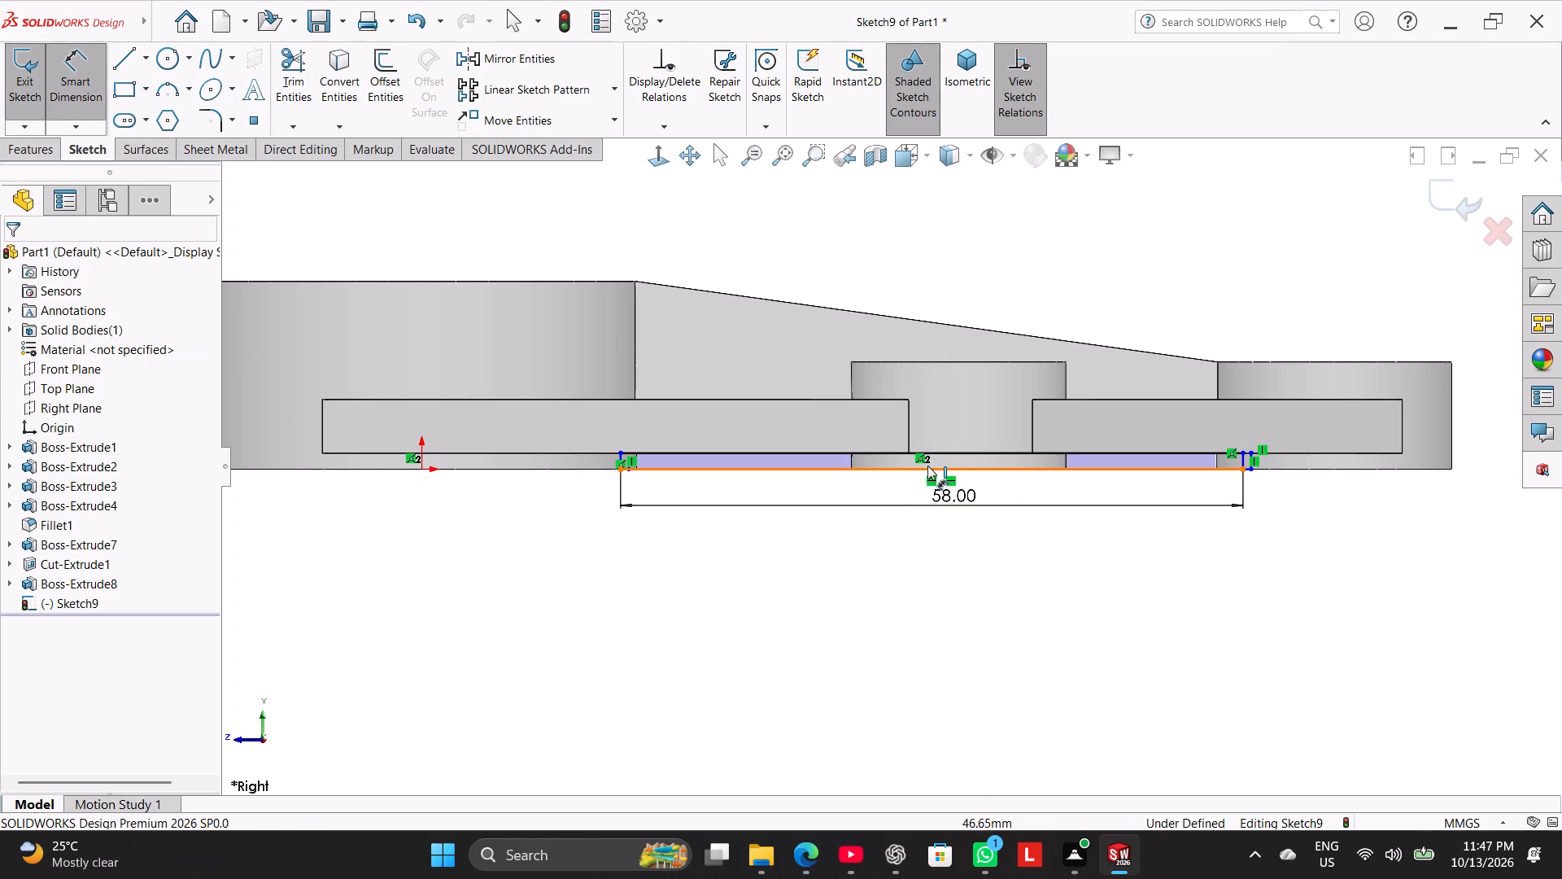
left_click(932, 470)
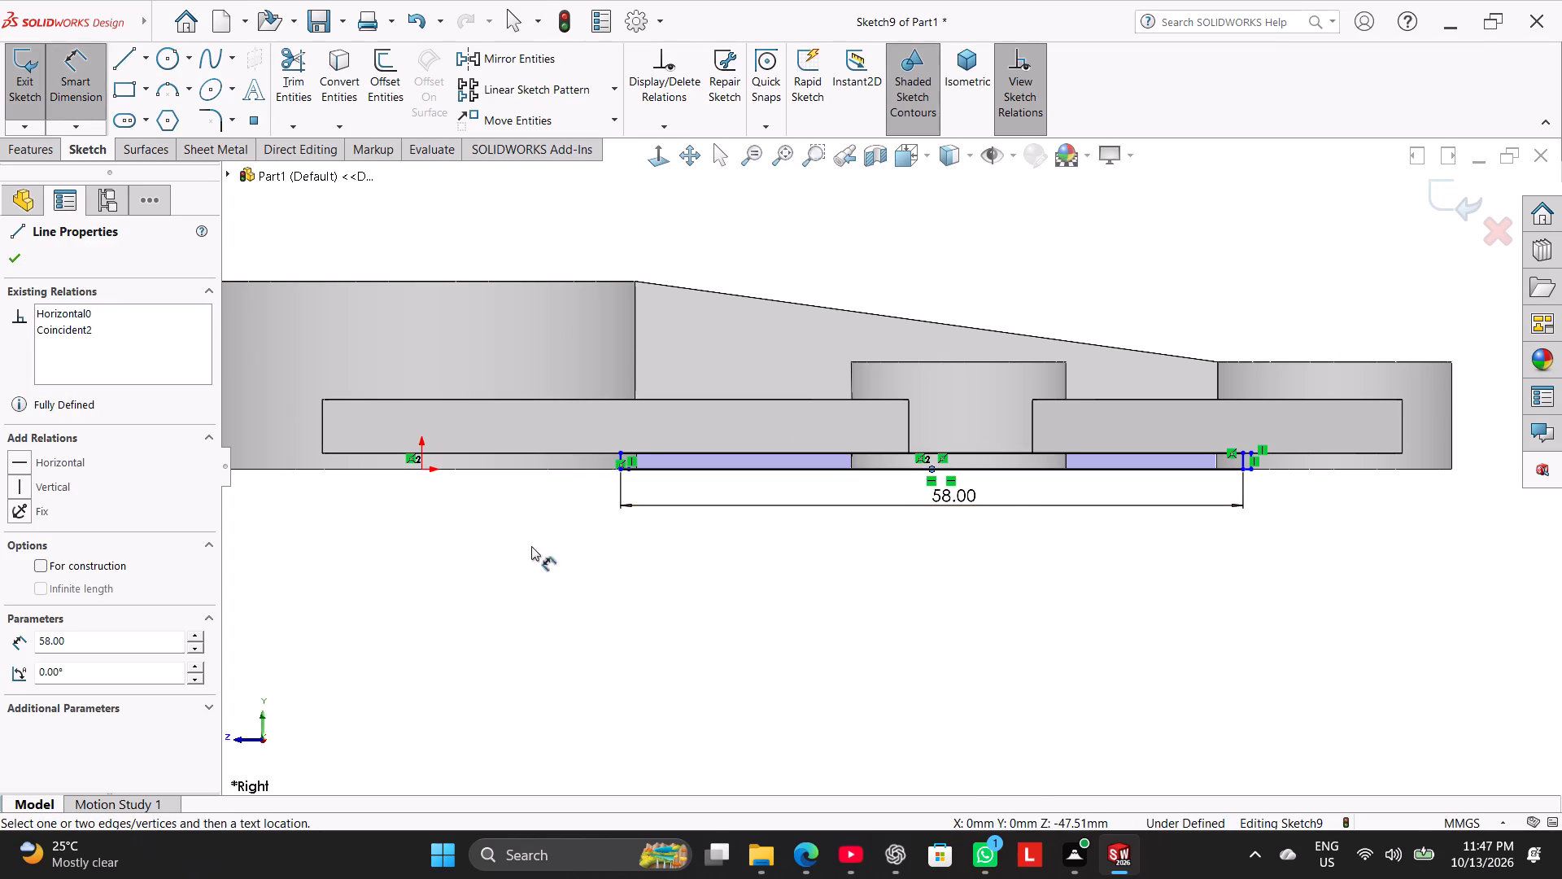
left_click(421, 473)
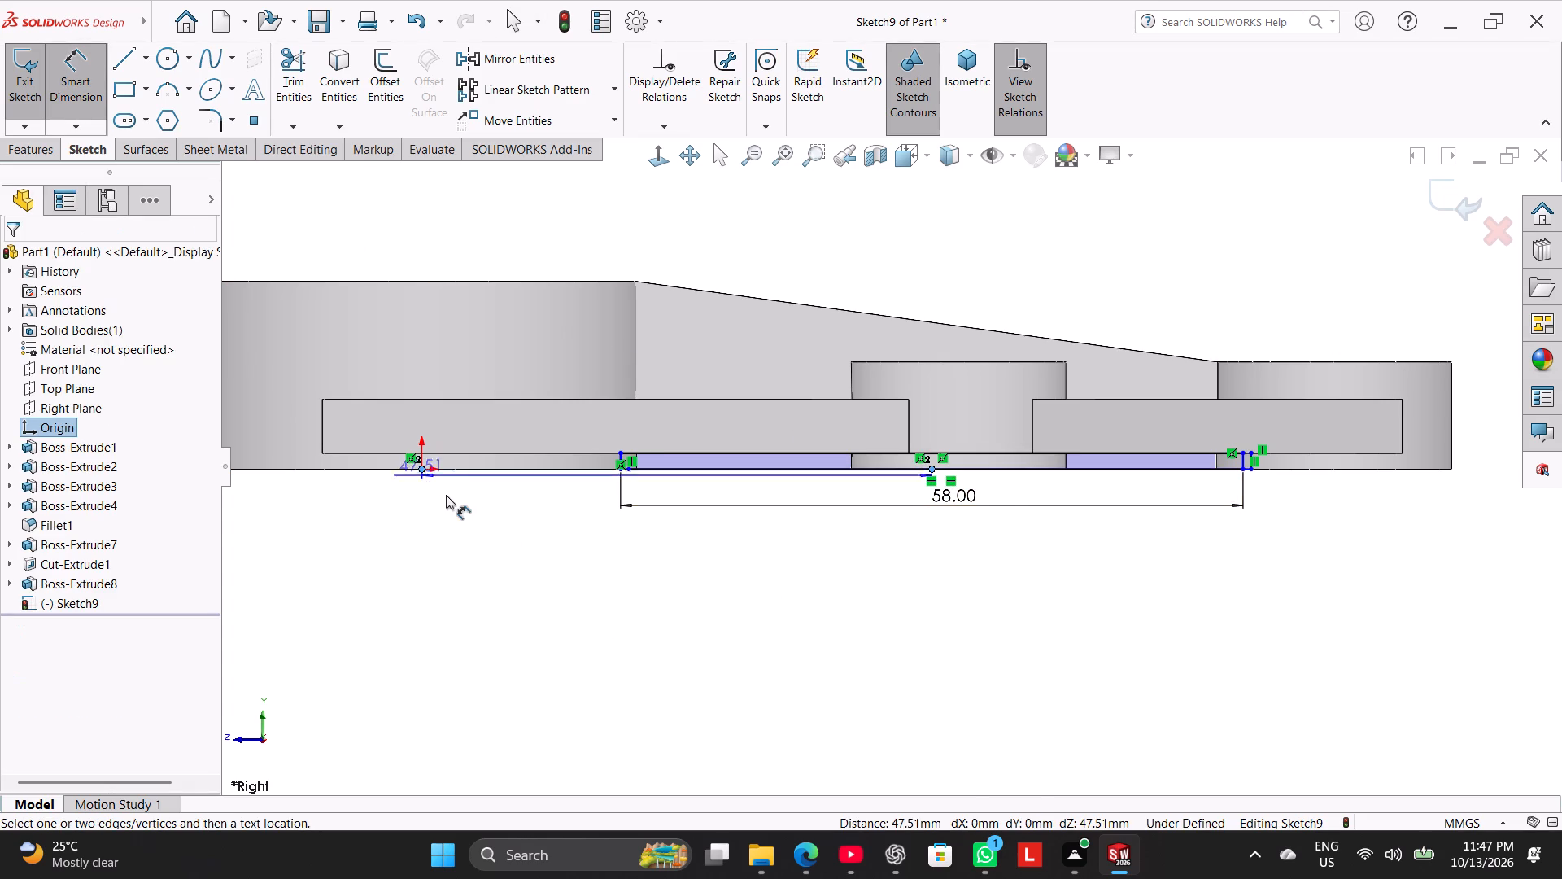
left_click(592, 583)
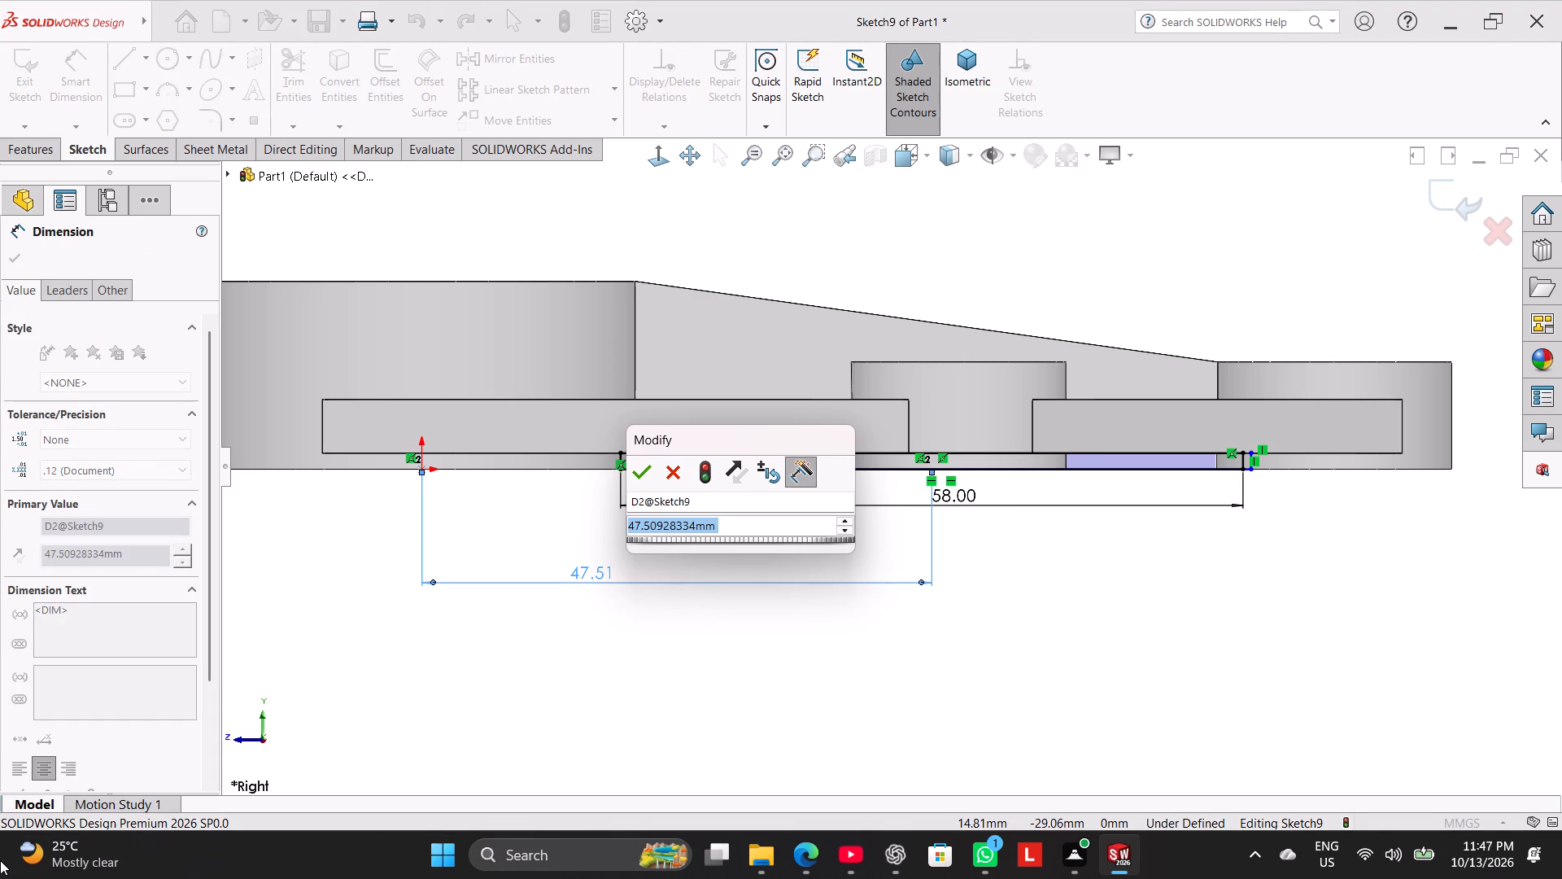
type("50")
key("Return")
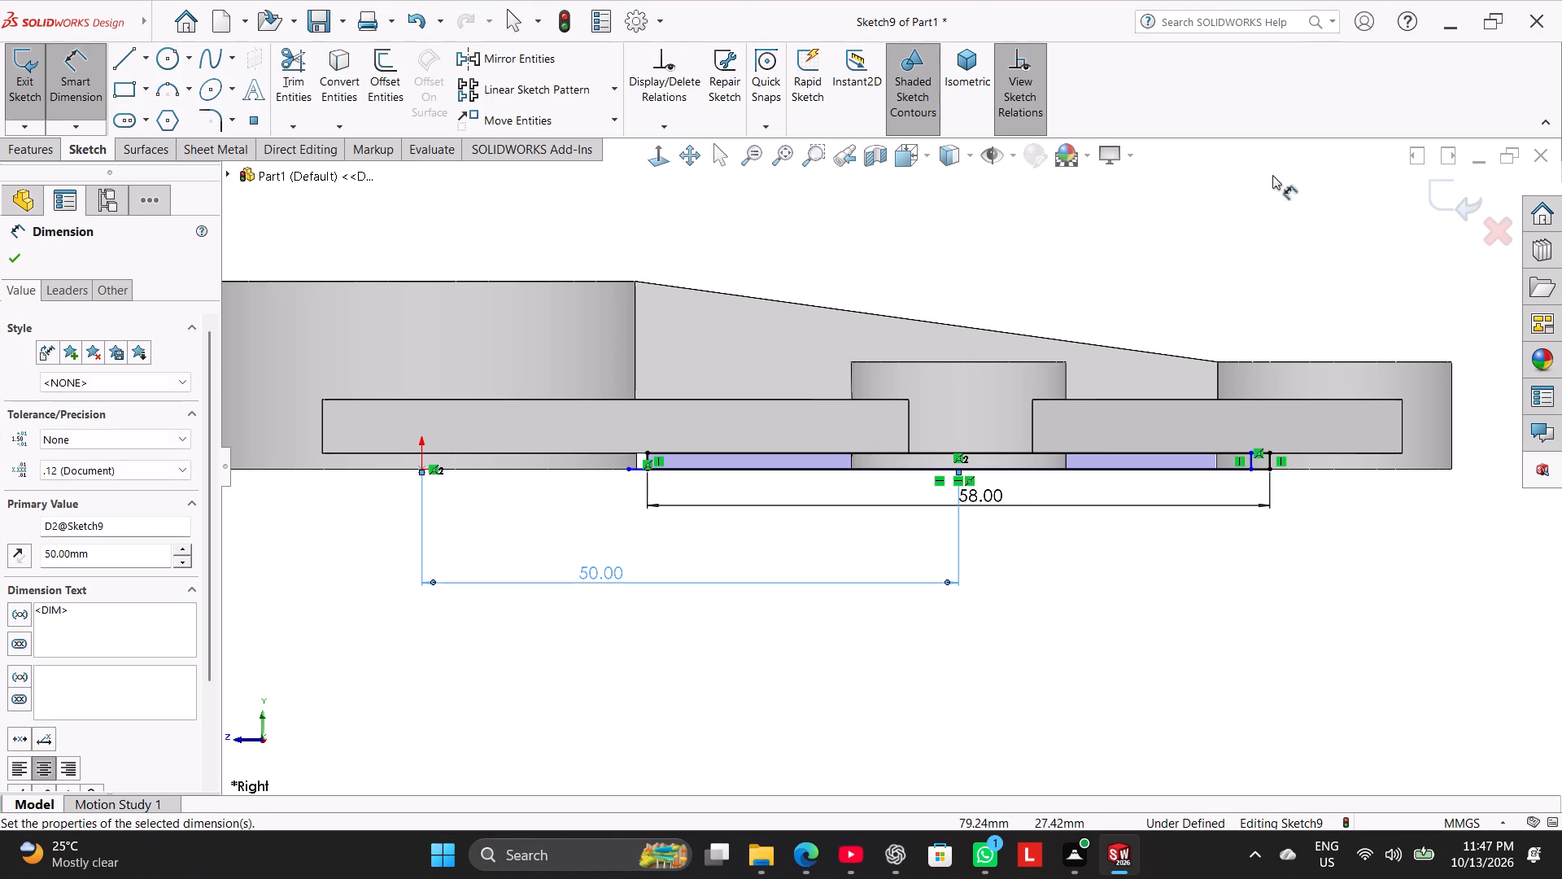
right_click(1056, 293)
left_click(1166, 340)
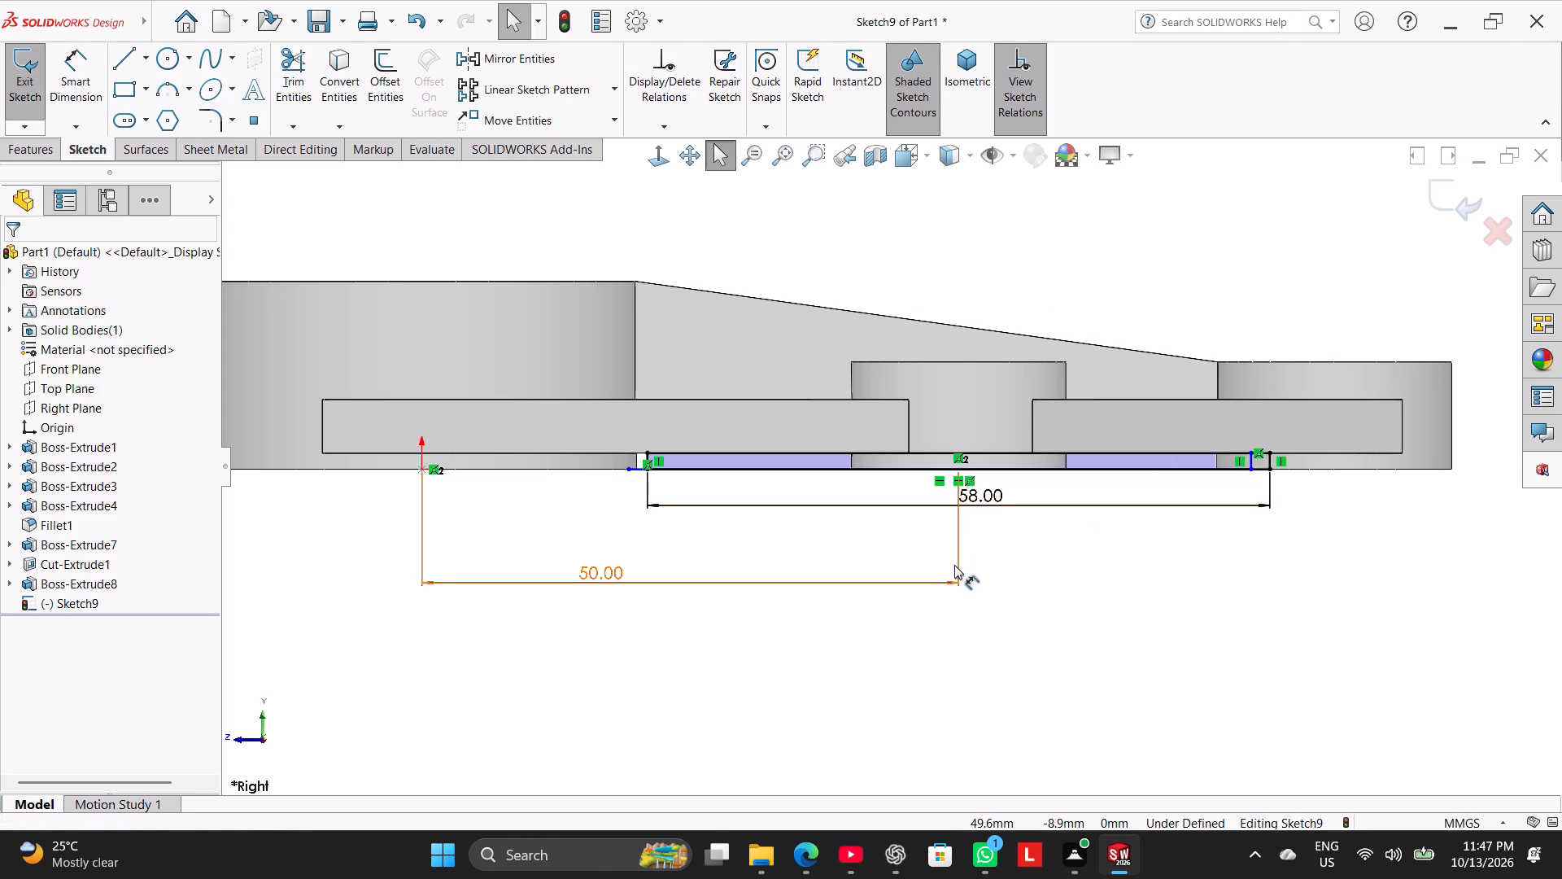
left_click(1058, 568)
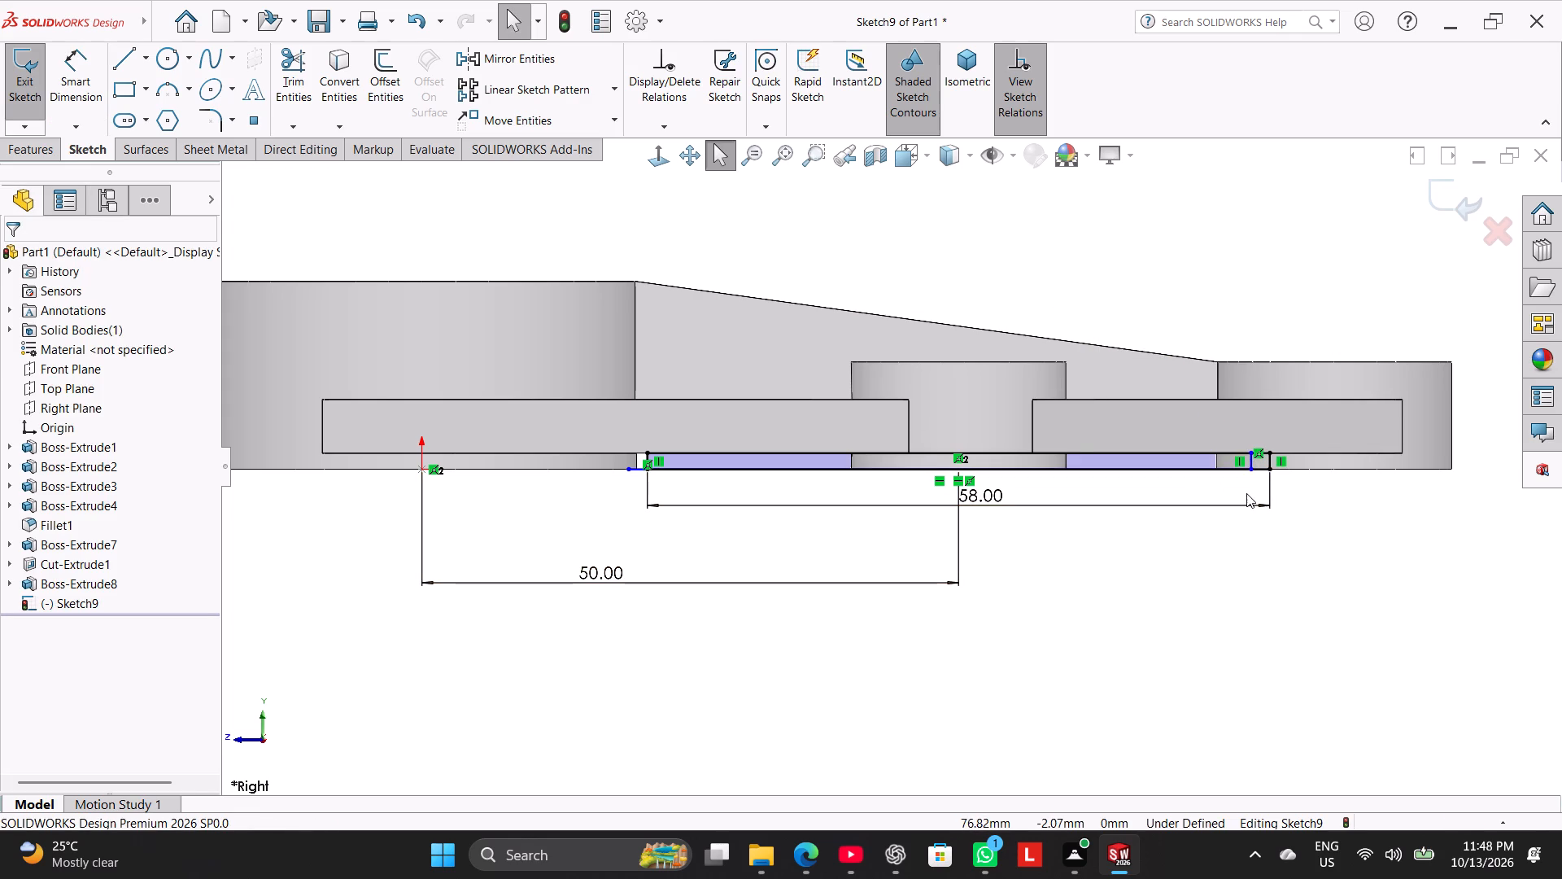
Delete the extra inner 1.5 mm vertical line near the small end boss and the overlapping 58 mm bottom line.
scroll(1246, 489, "down", 5)
right_click(1124, 411)
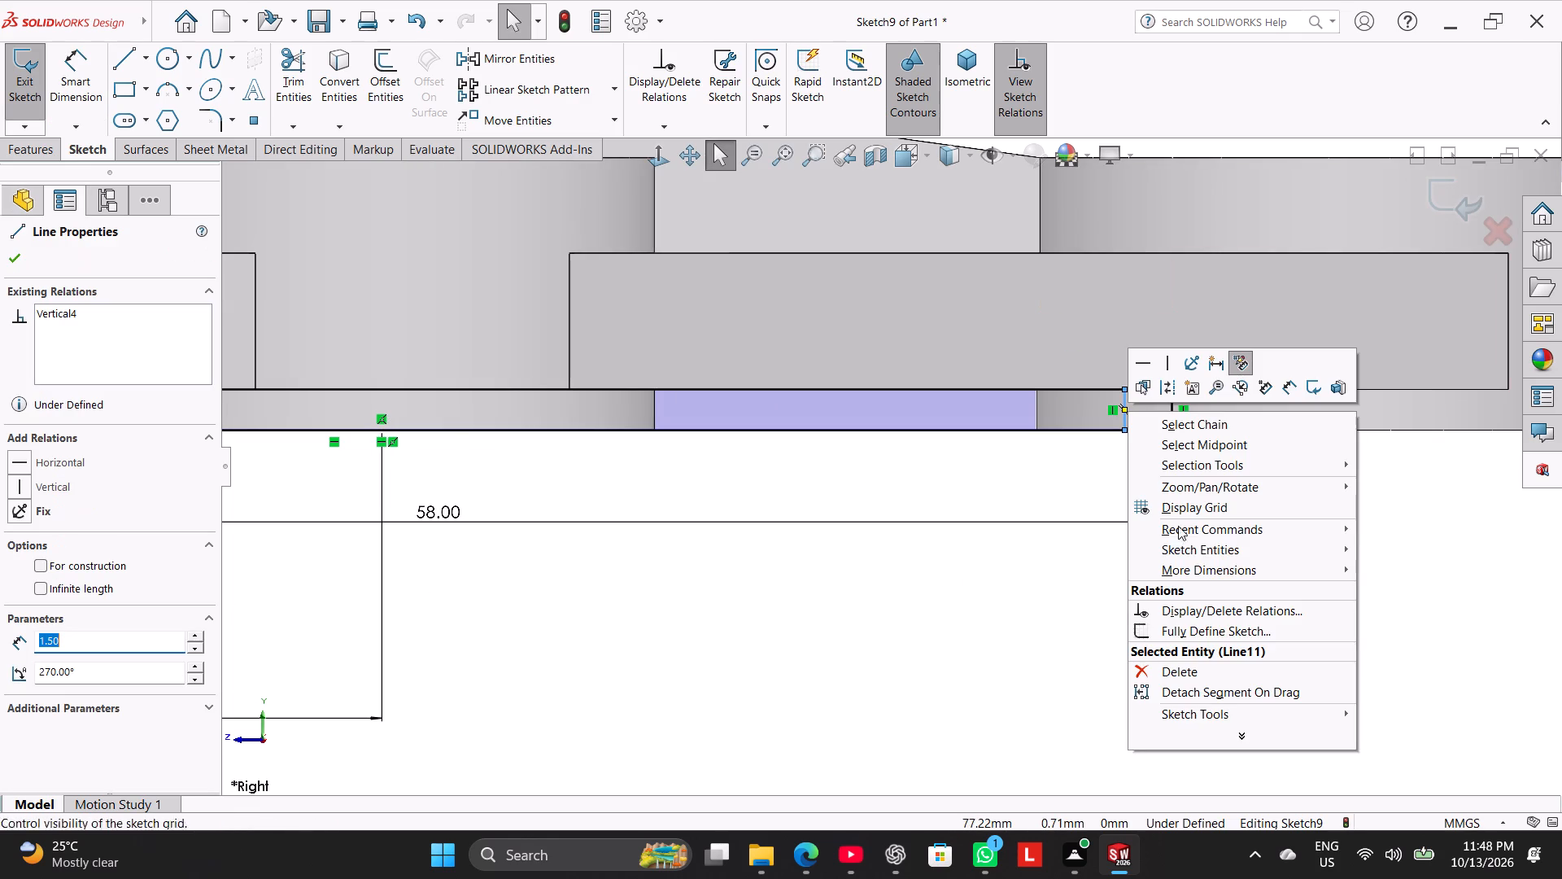
left_click(1193, 676)
scroll(901, 522, "up", 3)
scroll(1030, 407, "down", 2)
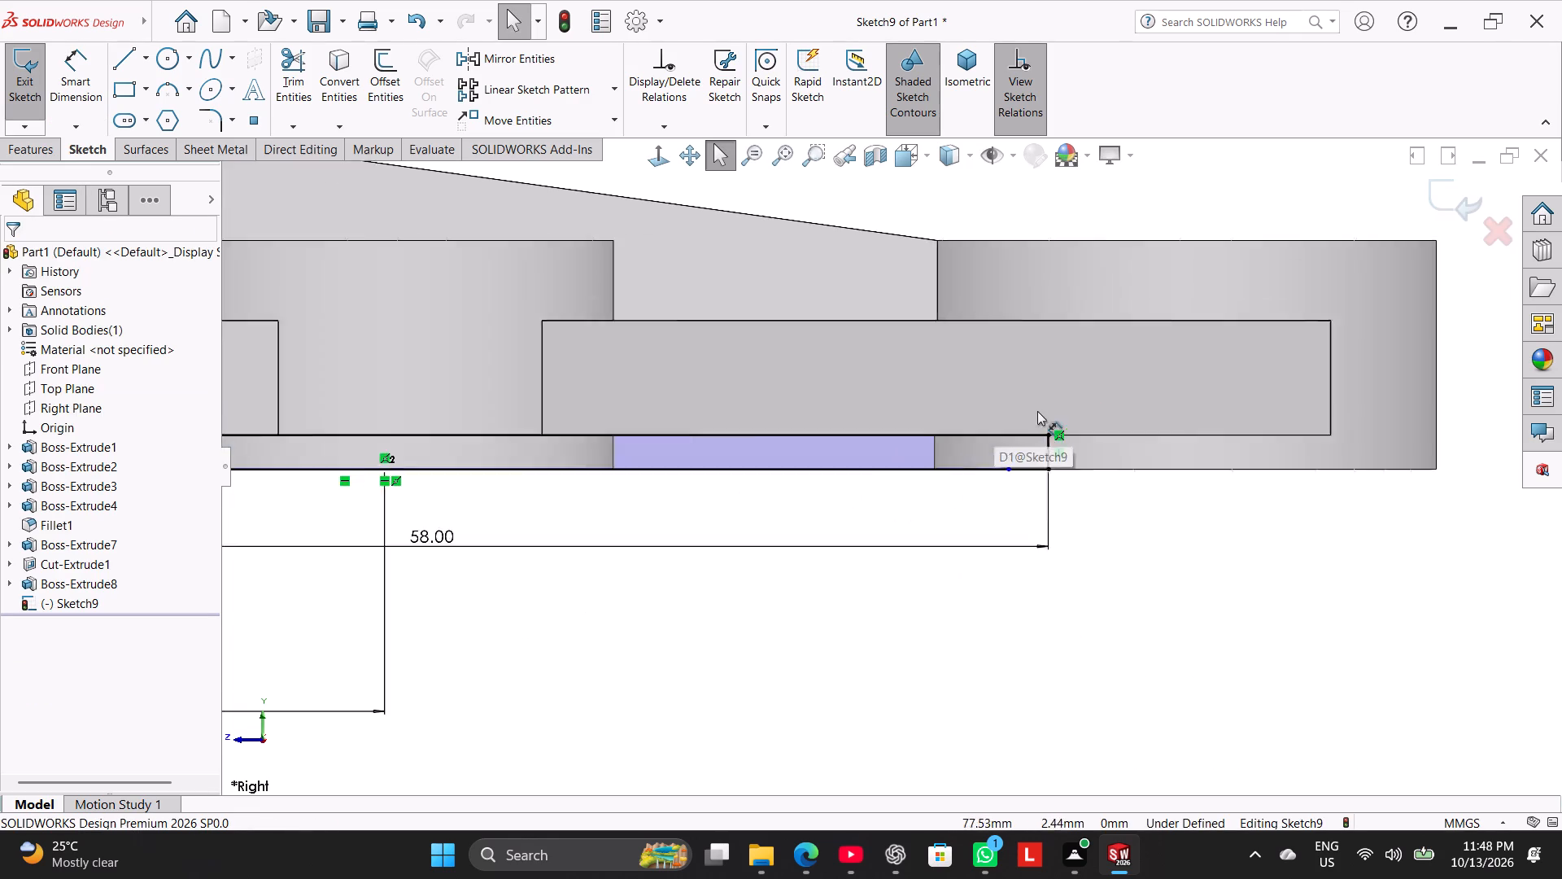
scroll(1037, 411, "down", 5)
right_click(968, 480)
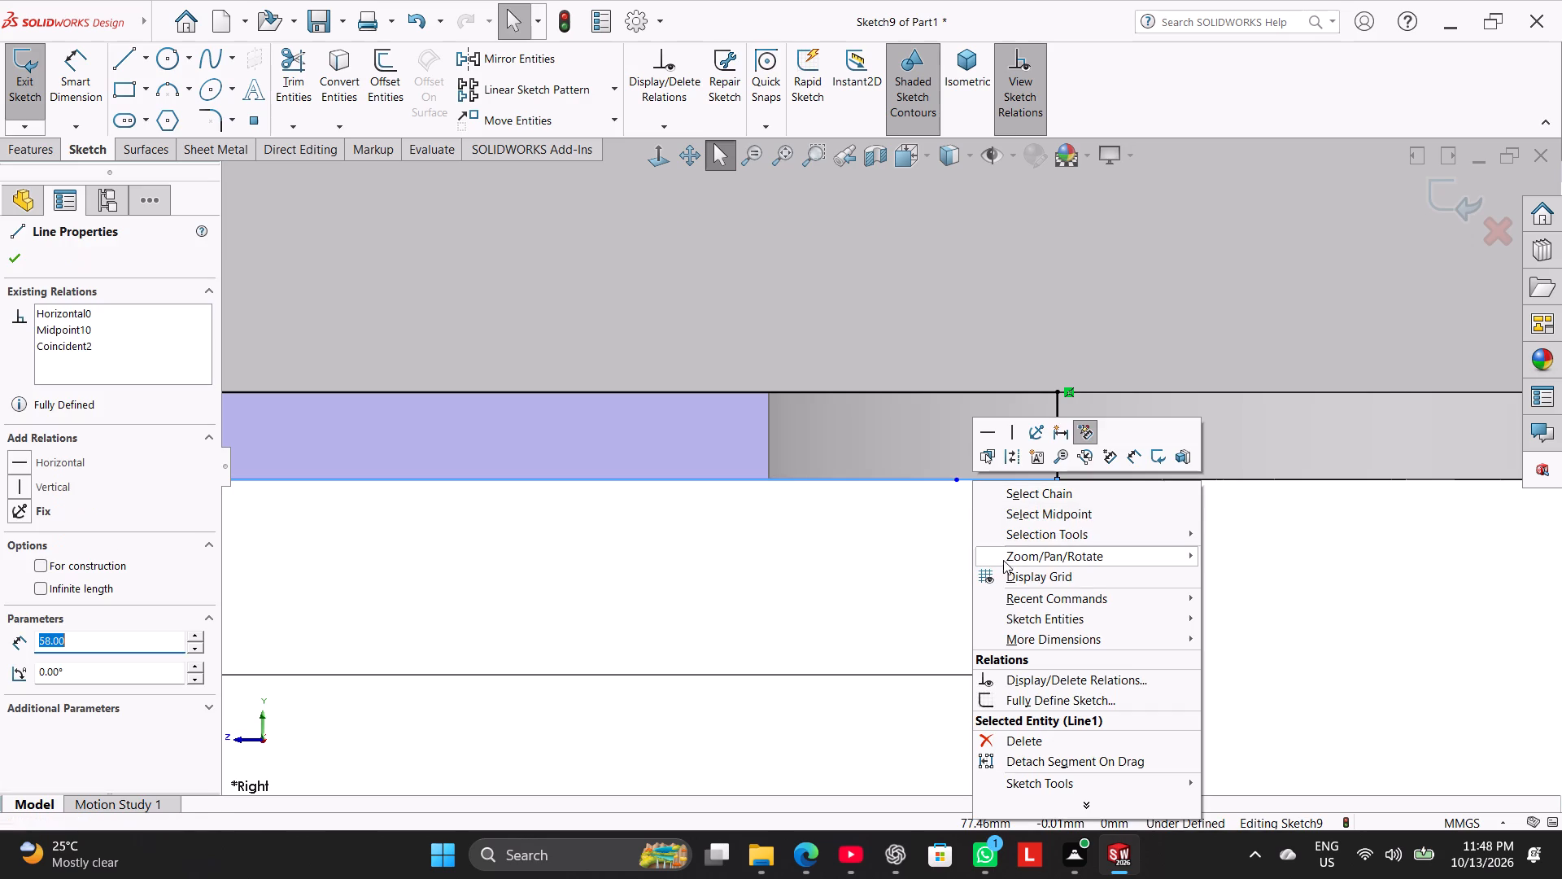
left_click(1028, 739)
left_click(676, 421)
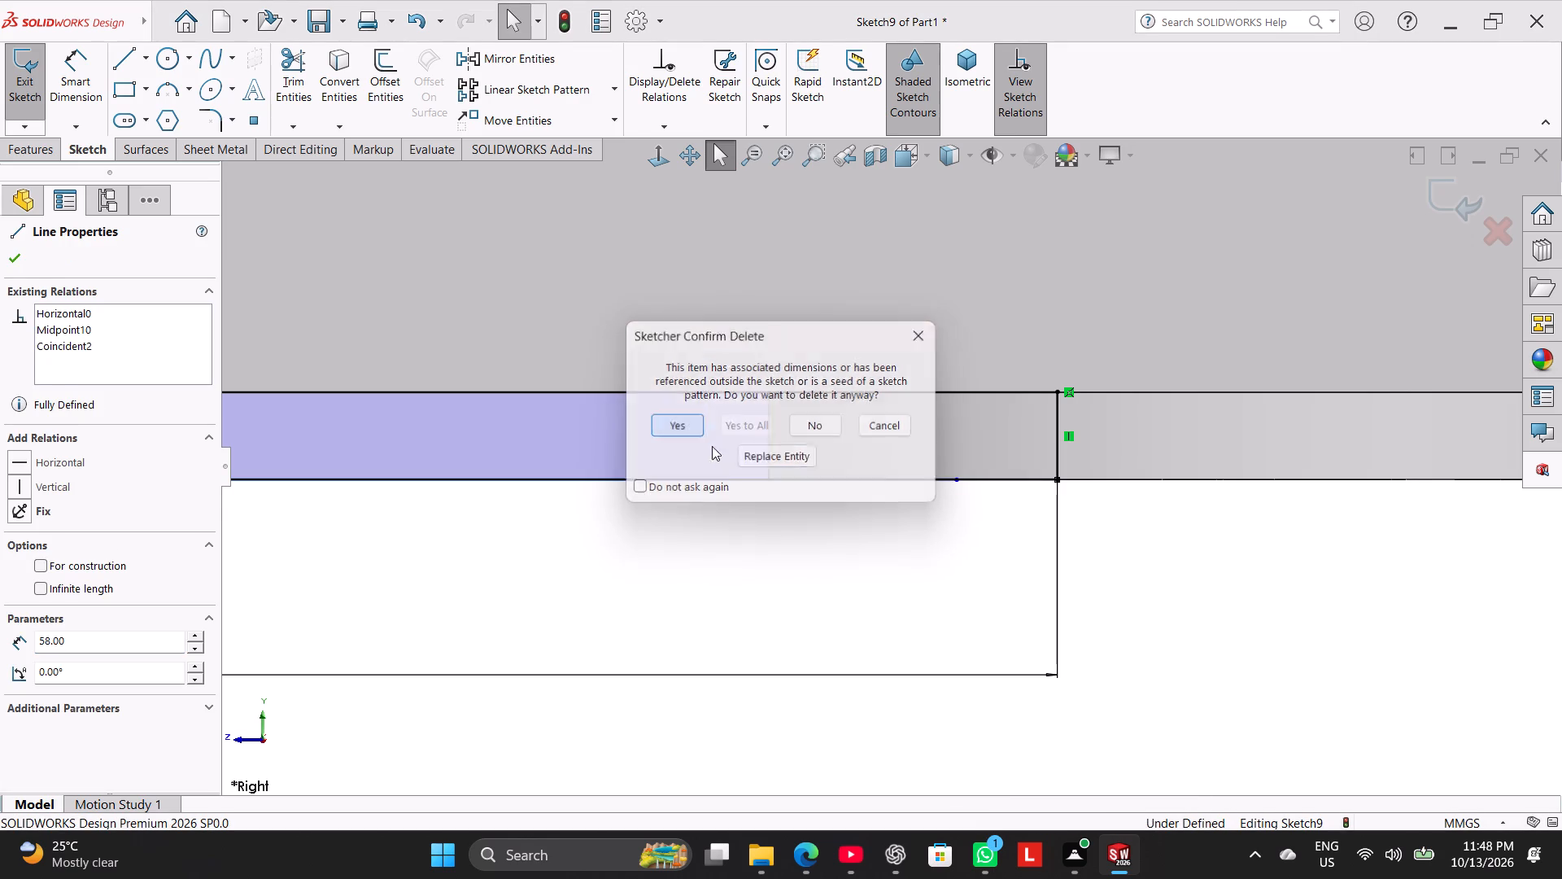
Extend the remaining bottom line's end at the small end boss to the lower end of the vertical end line.
scroll(840, 531, "up", 2)
left_click_drag(937, 475, 986, 471)
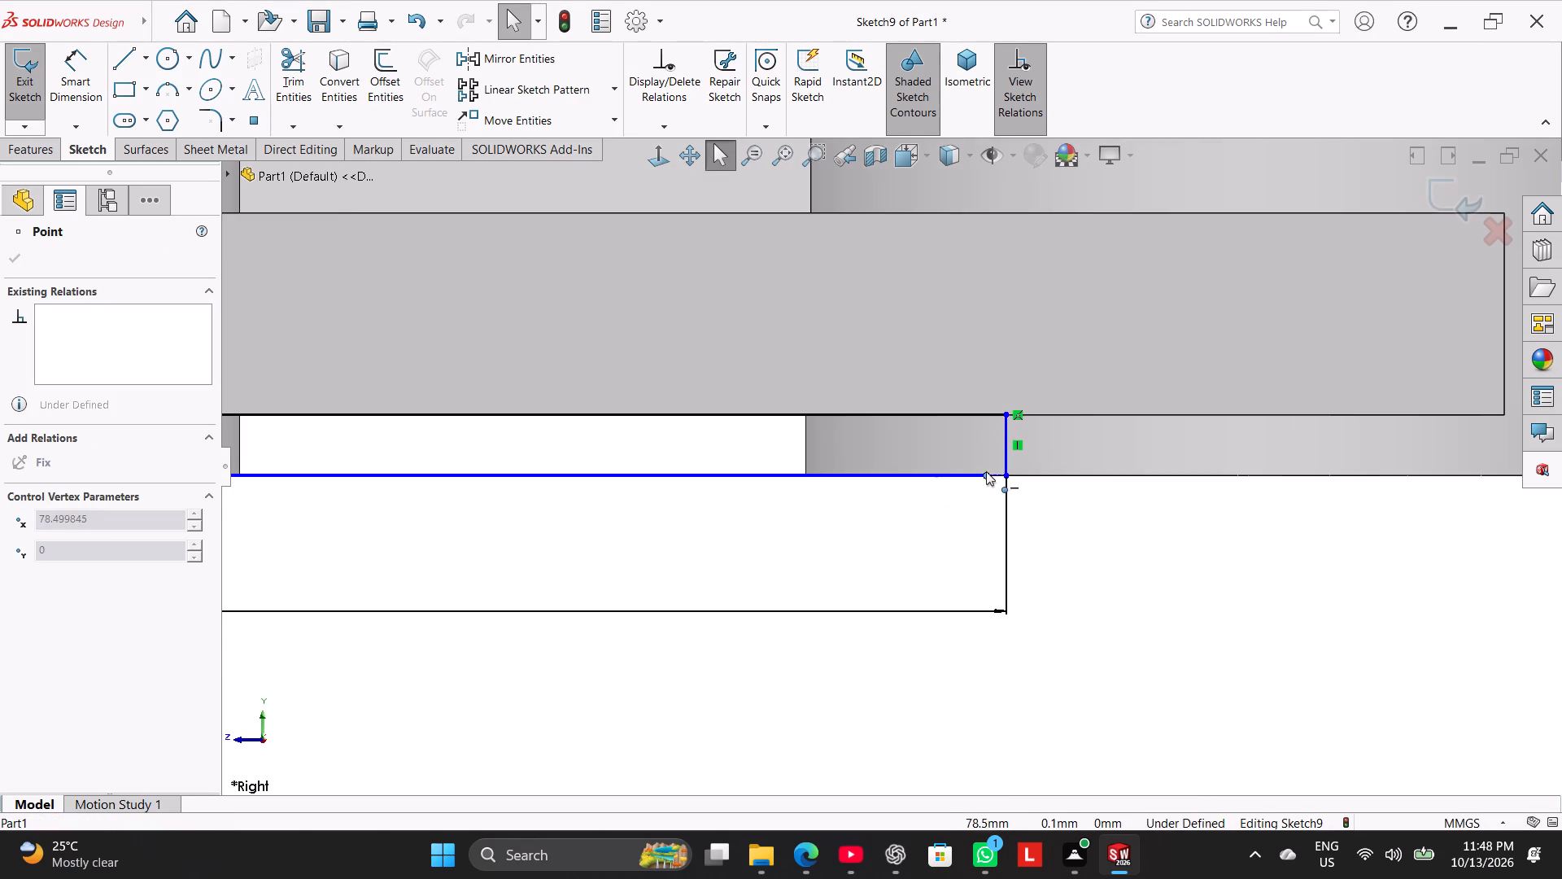
left_click_drag(986, 471, 1006, 472)
Trim the bottom line's overhang past the vertical end line near the large end boss to close the profile.
scroll(818, 550, "up", 6)
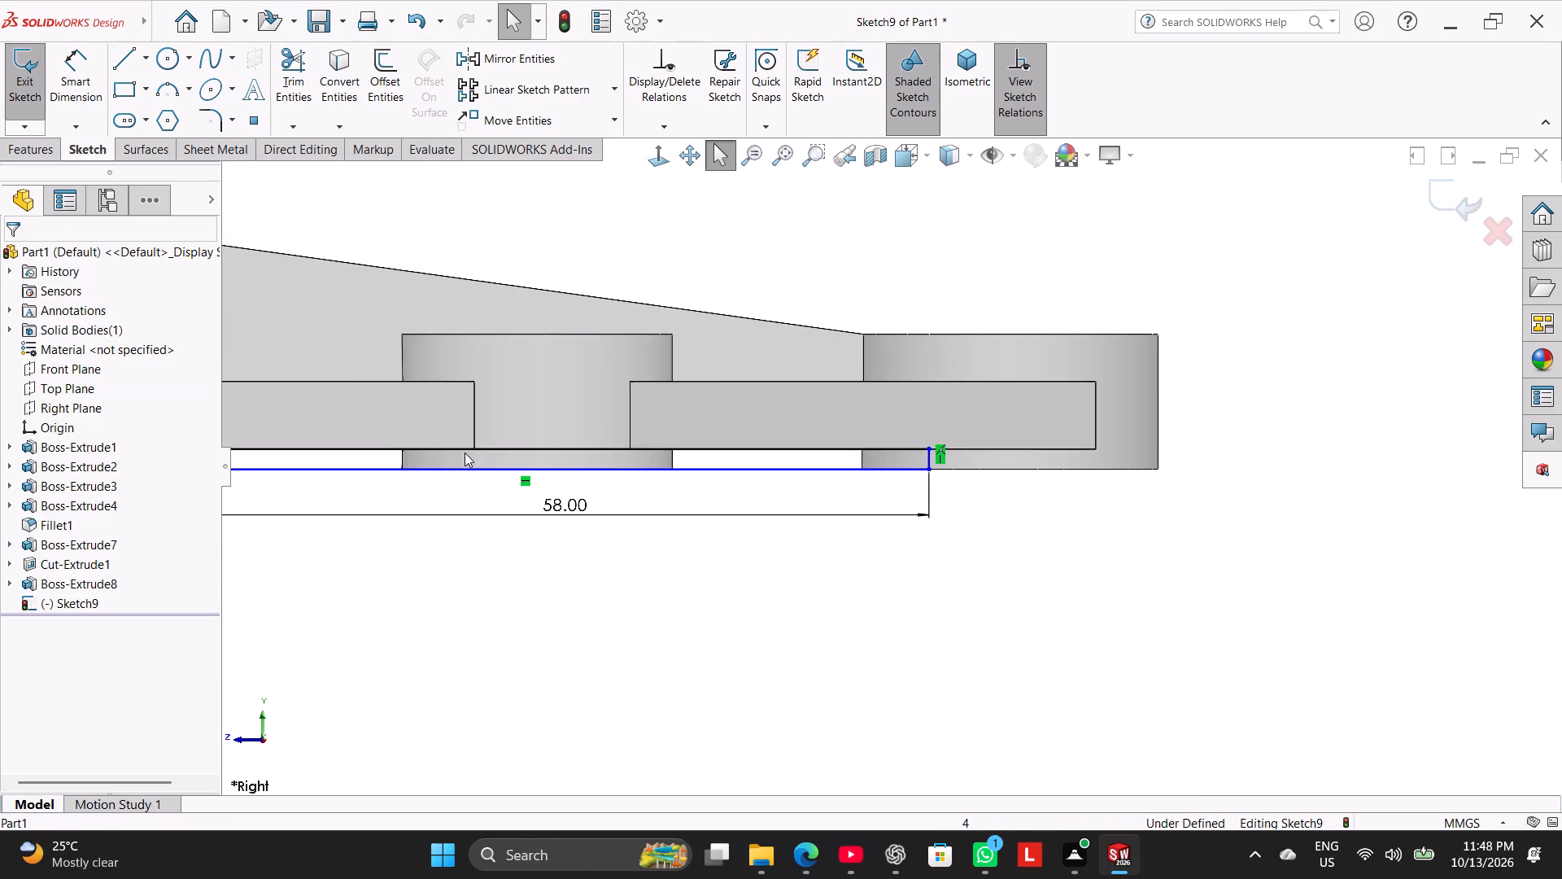
scroll(465, 449, "up", 2)
scroll(465, 448, "down", 8)
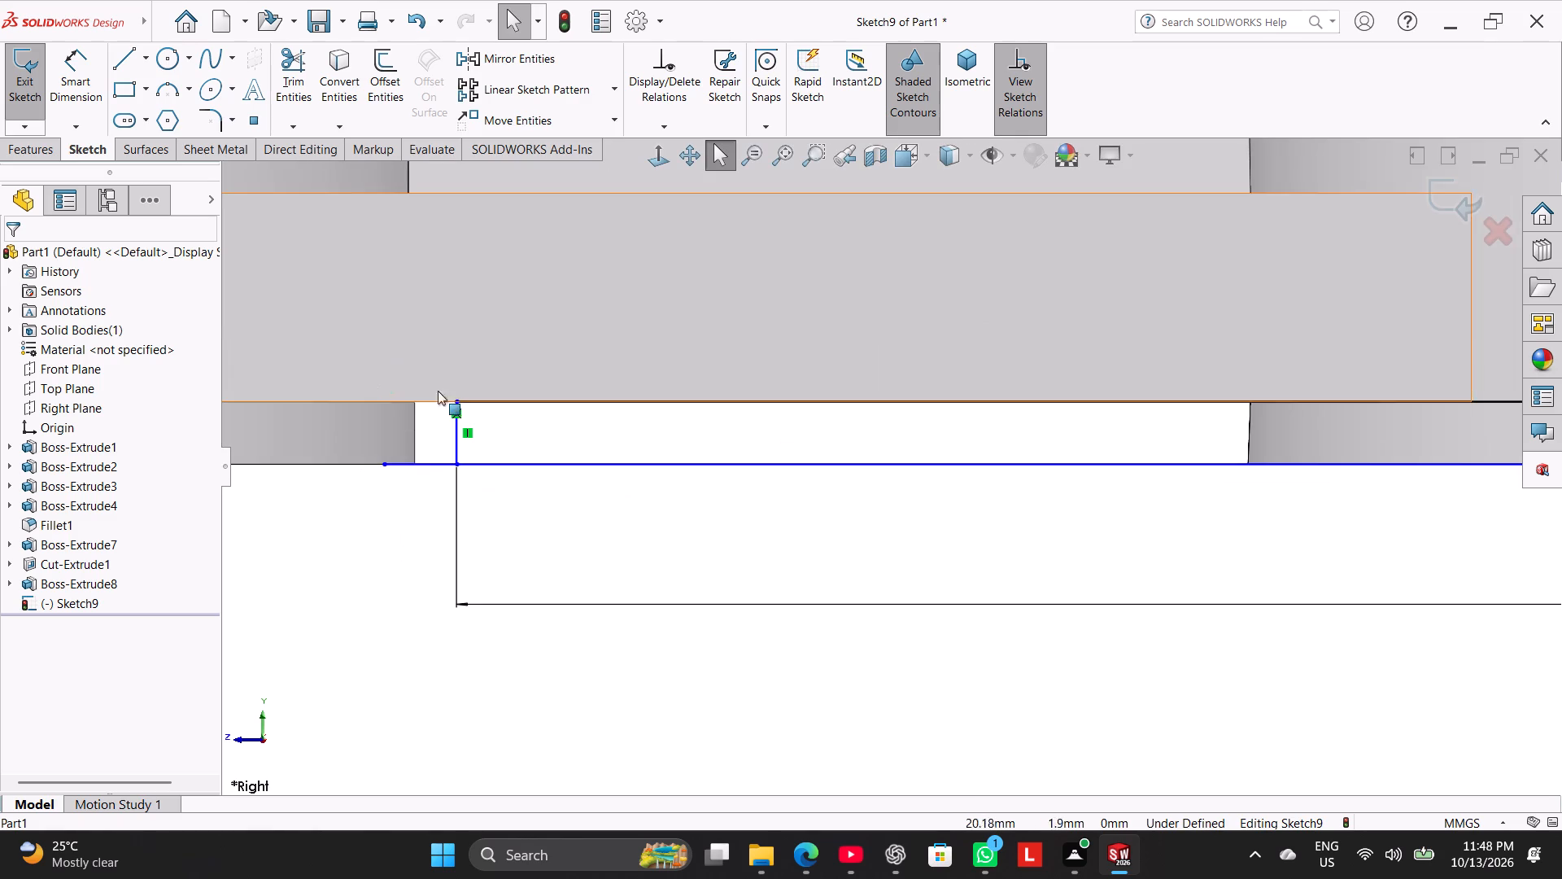
left_click_drag(455, 437, 379, 443)
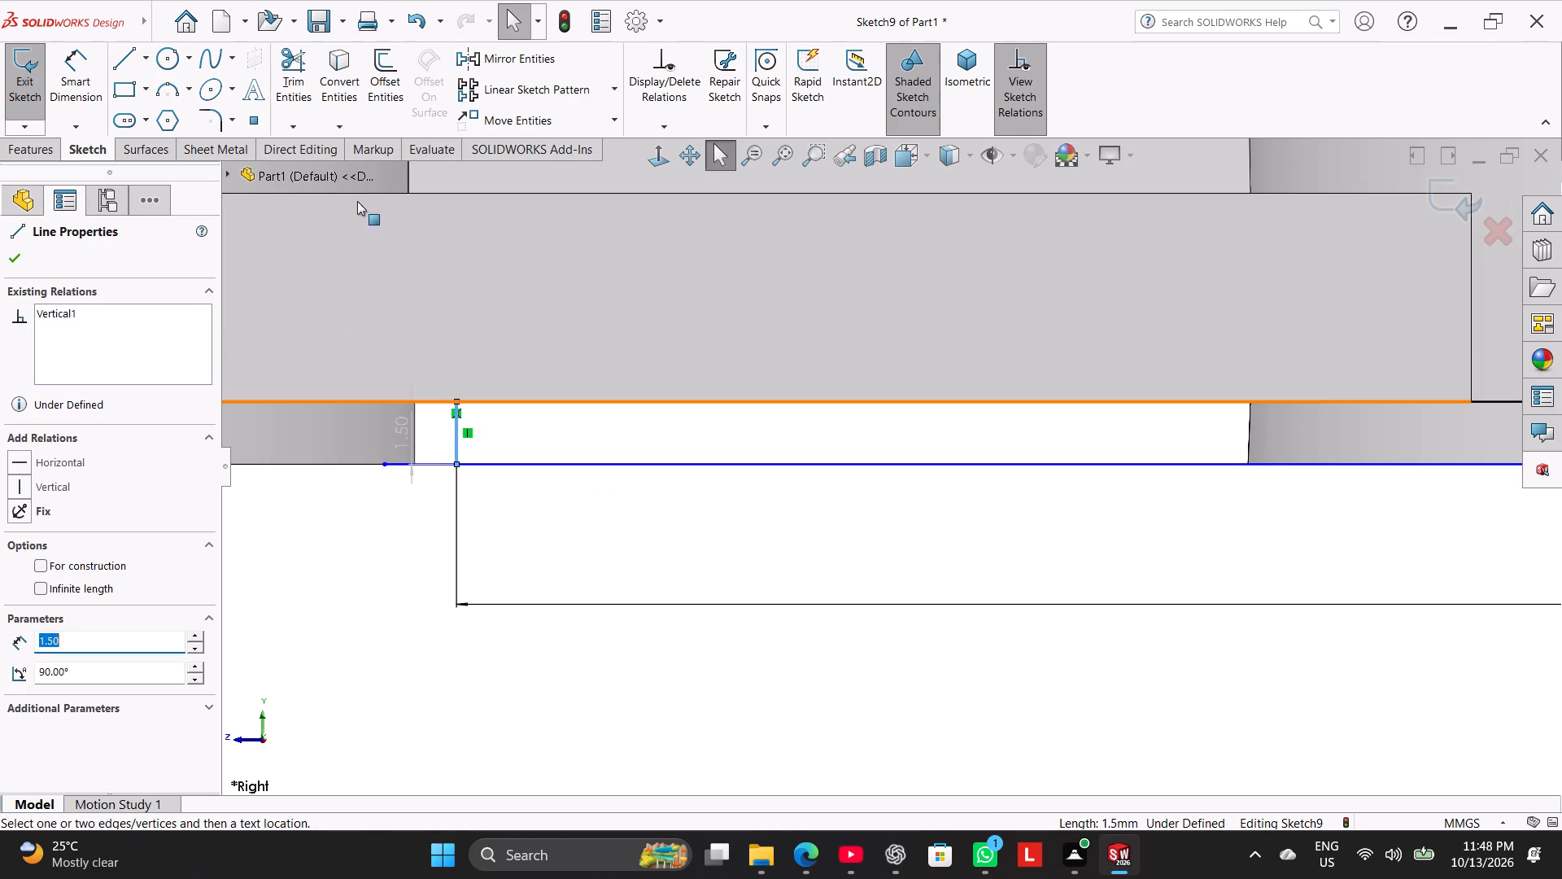
left_click(297, 77)
left_click_drag(423, 426, 427, 488)
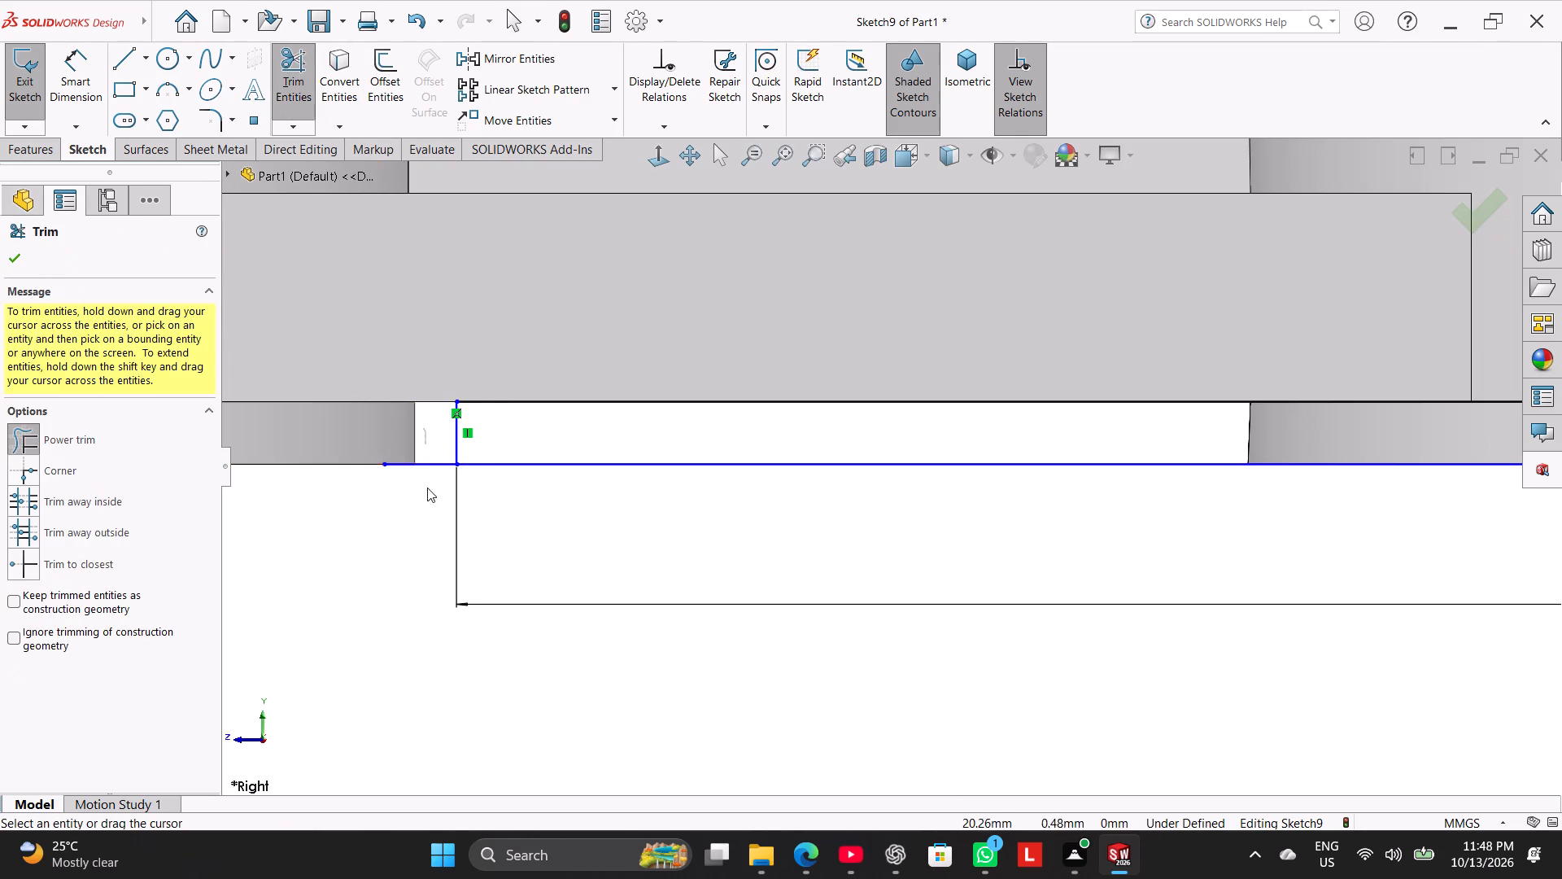
left_click_drag(427, 488, 425, 546)
scroll(423, 533, "up", 4)
right_click(452, 568)
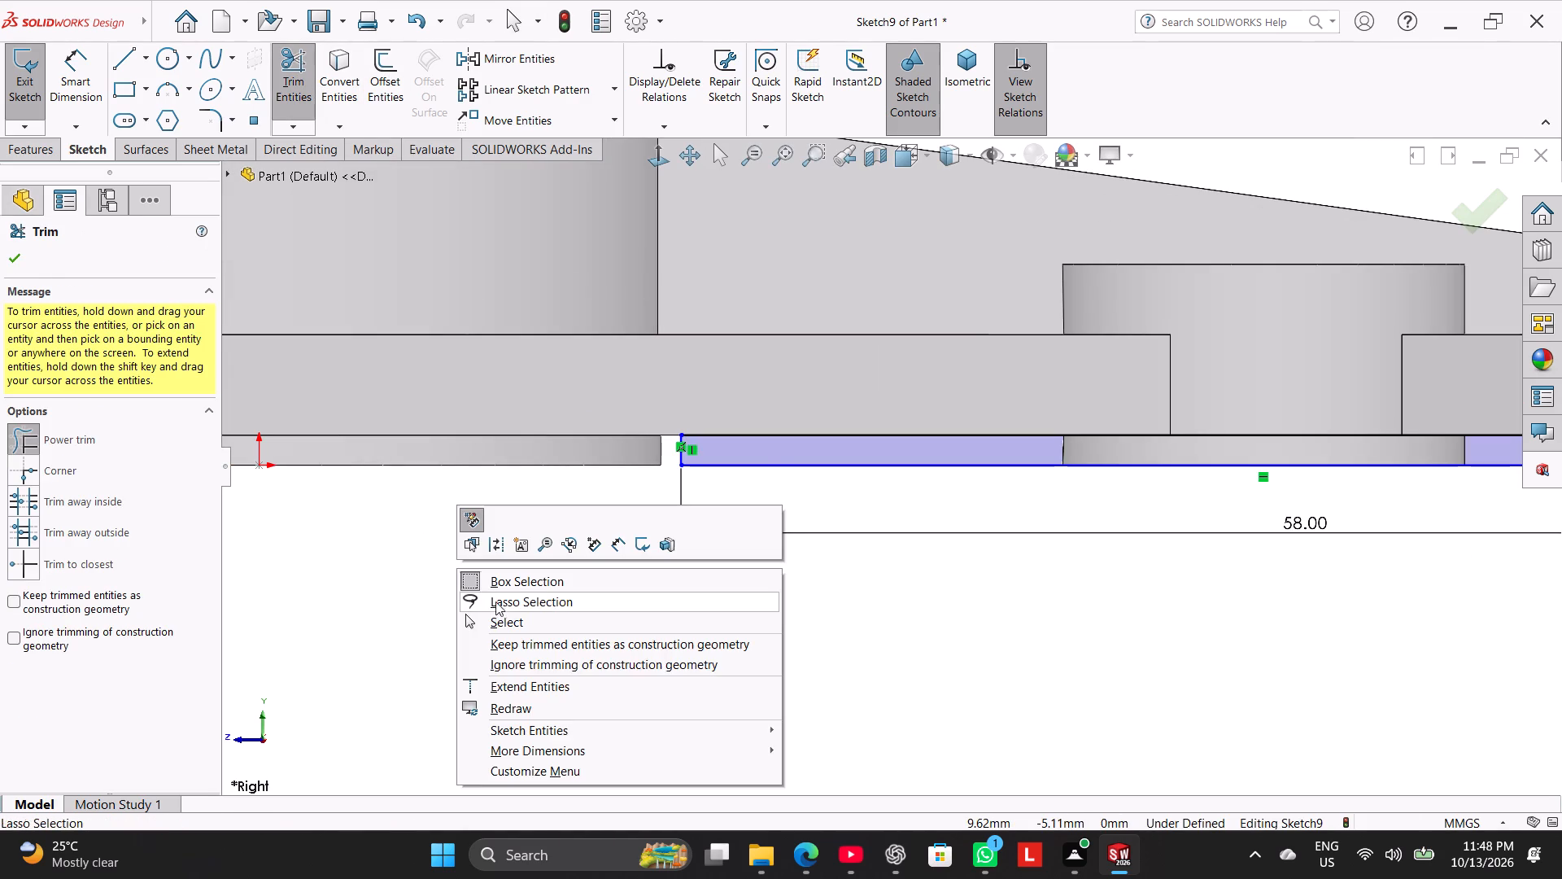
left_click_drag(509, 617, 502, 607)
Add a 50 mm horizontal dimension between the origin and the midpoint of the remaining bottom line.
left_click(79, 82)
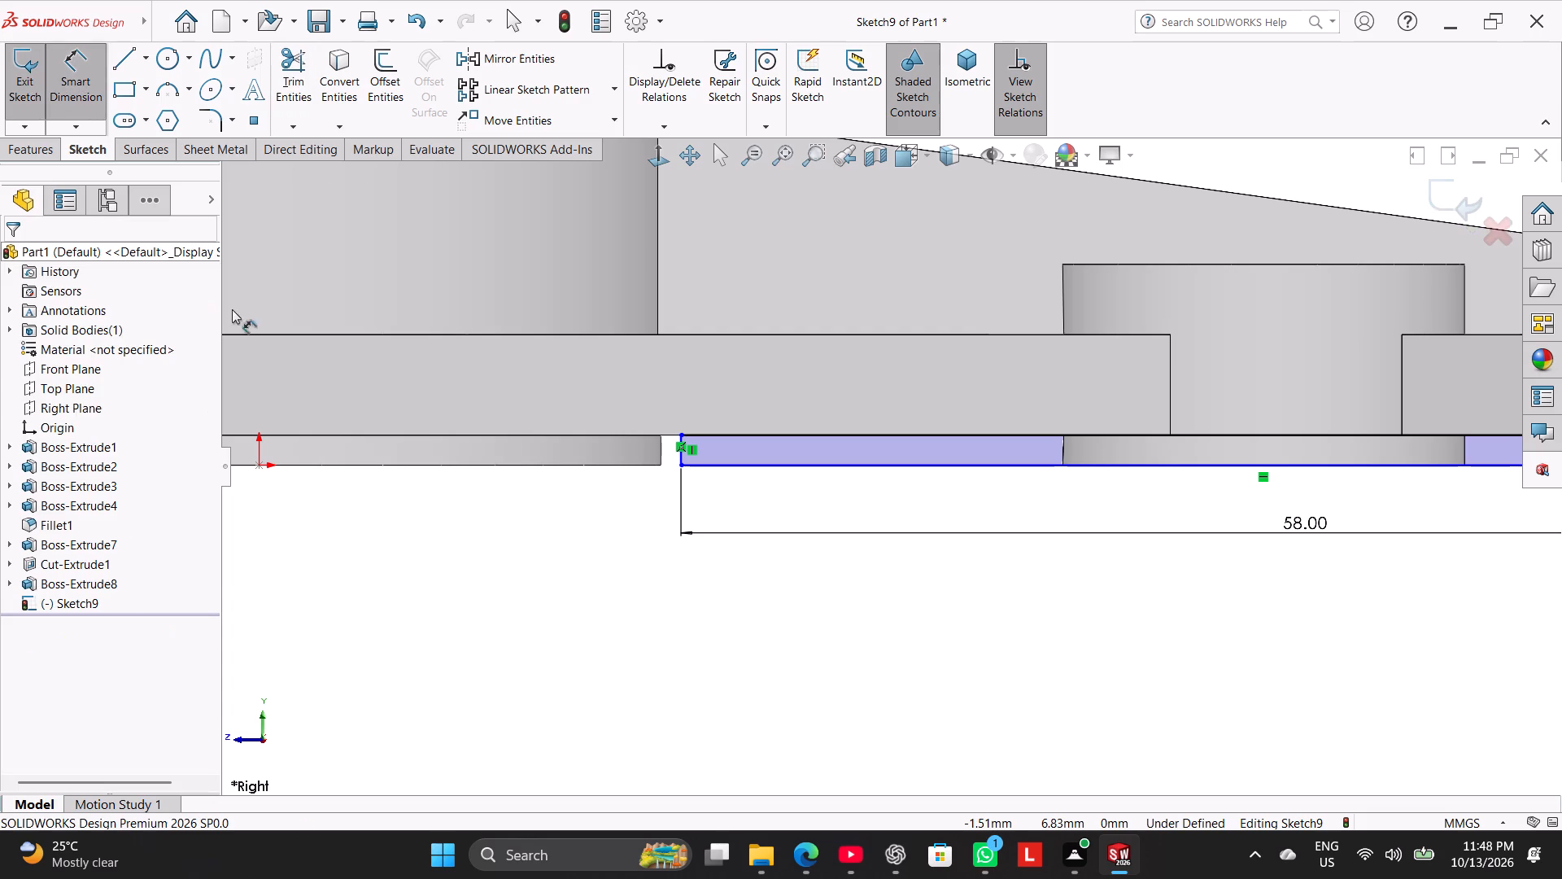
left_click(260, 470)
left_click(262, 465)
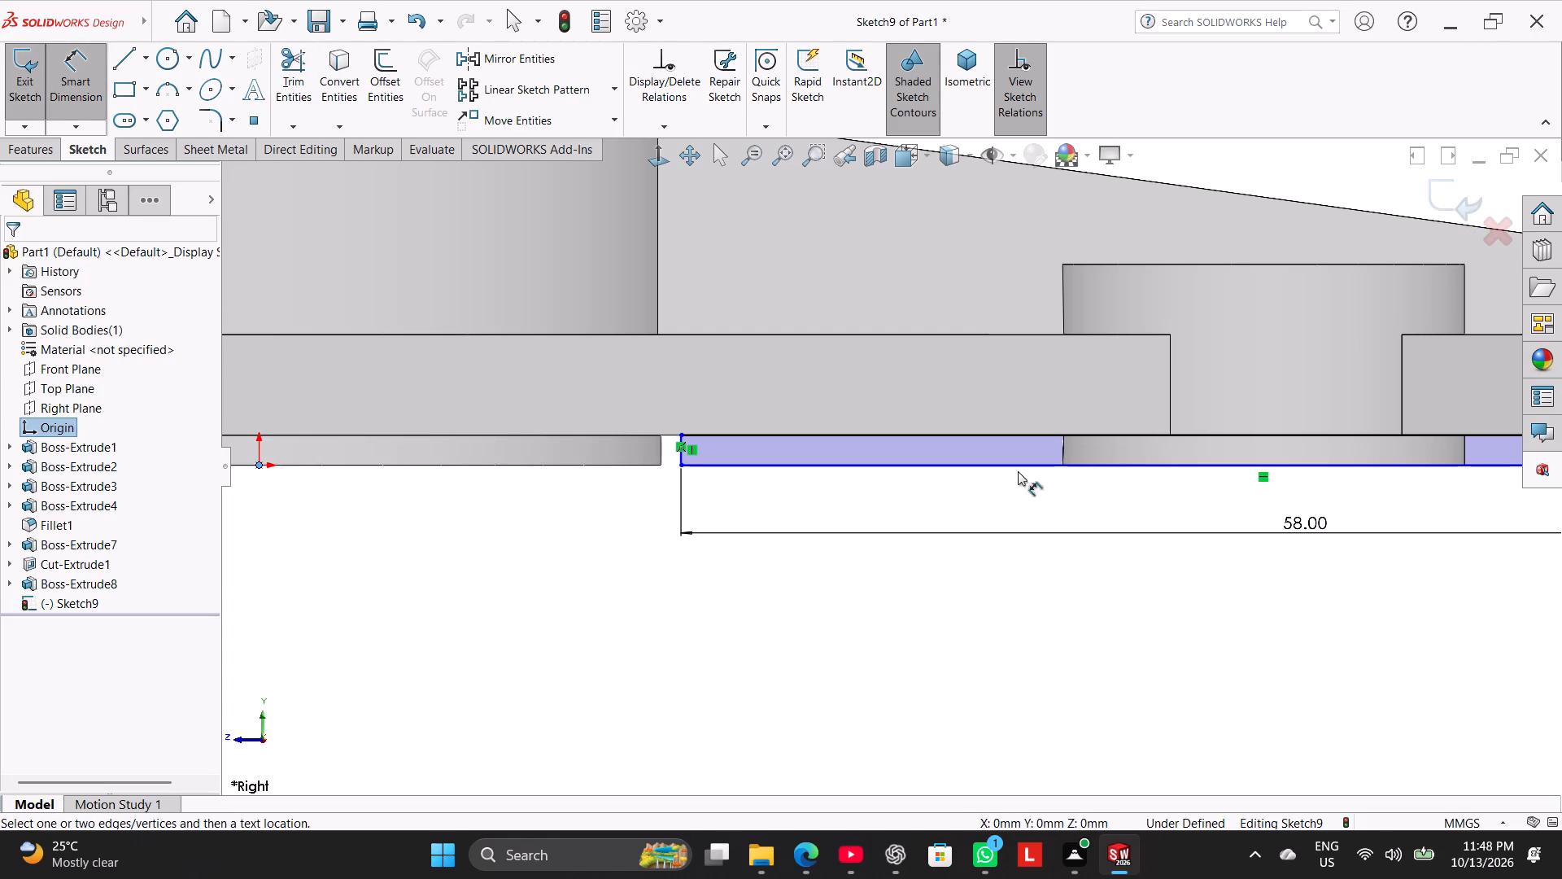
left_click(1265, 465)
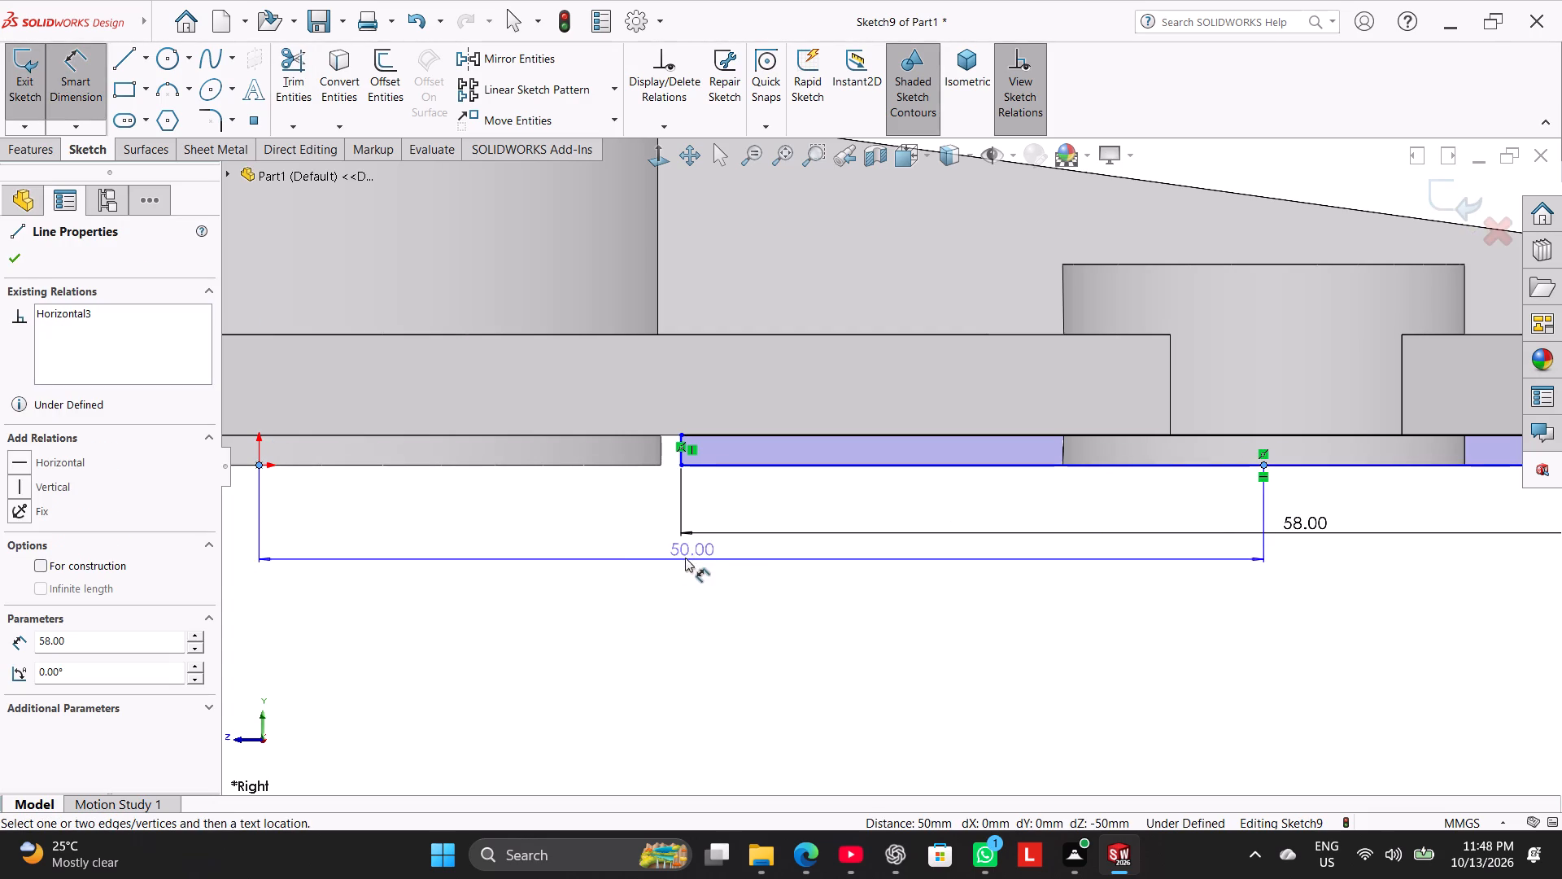
left_click(619, 559)
scroll(1046, 549, "up", 3)
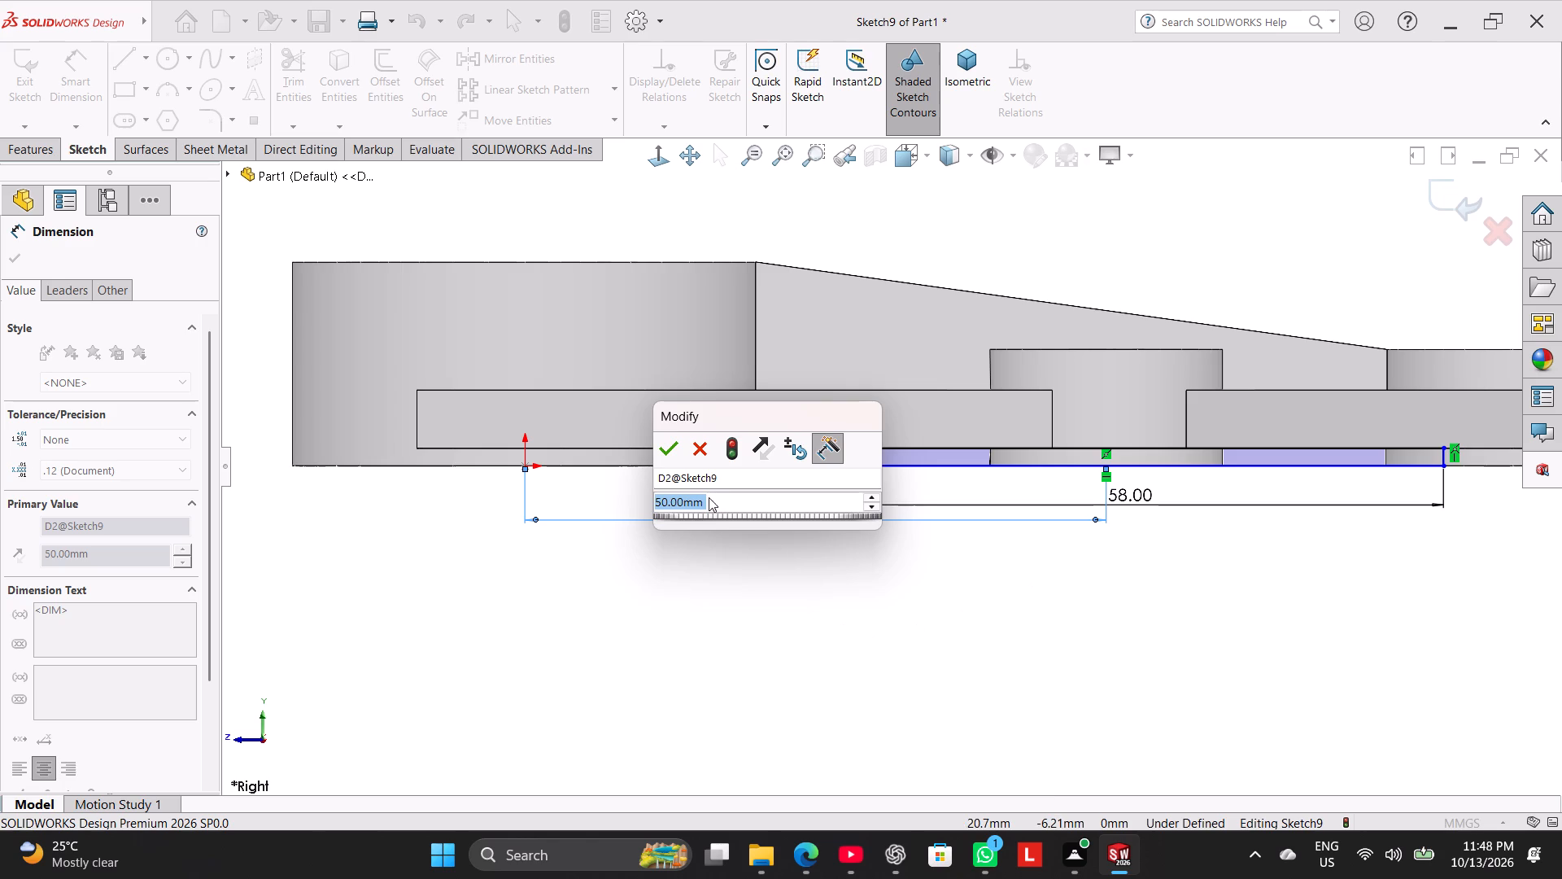
left_click(667, 455)
left_click(891, 633)
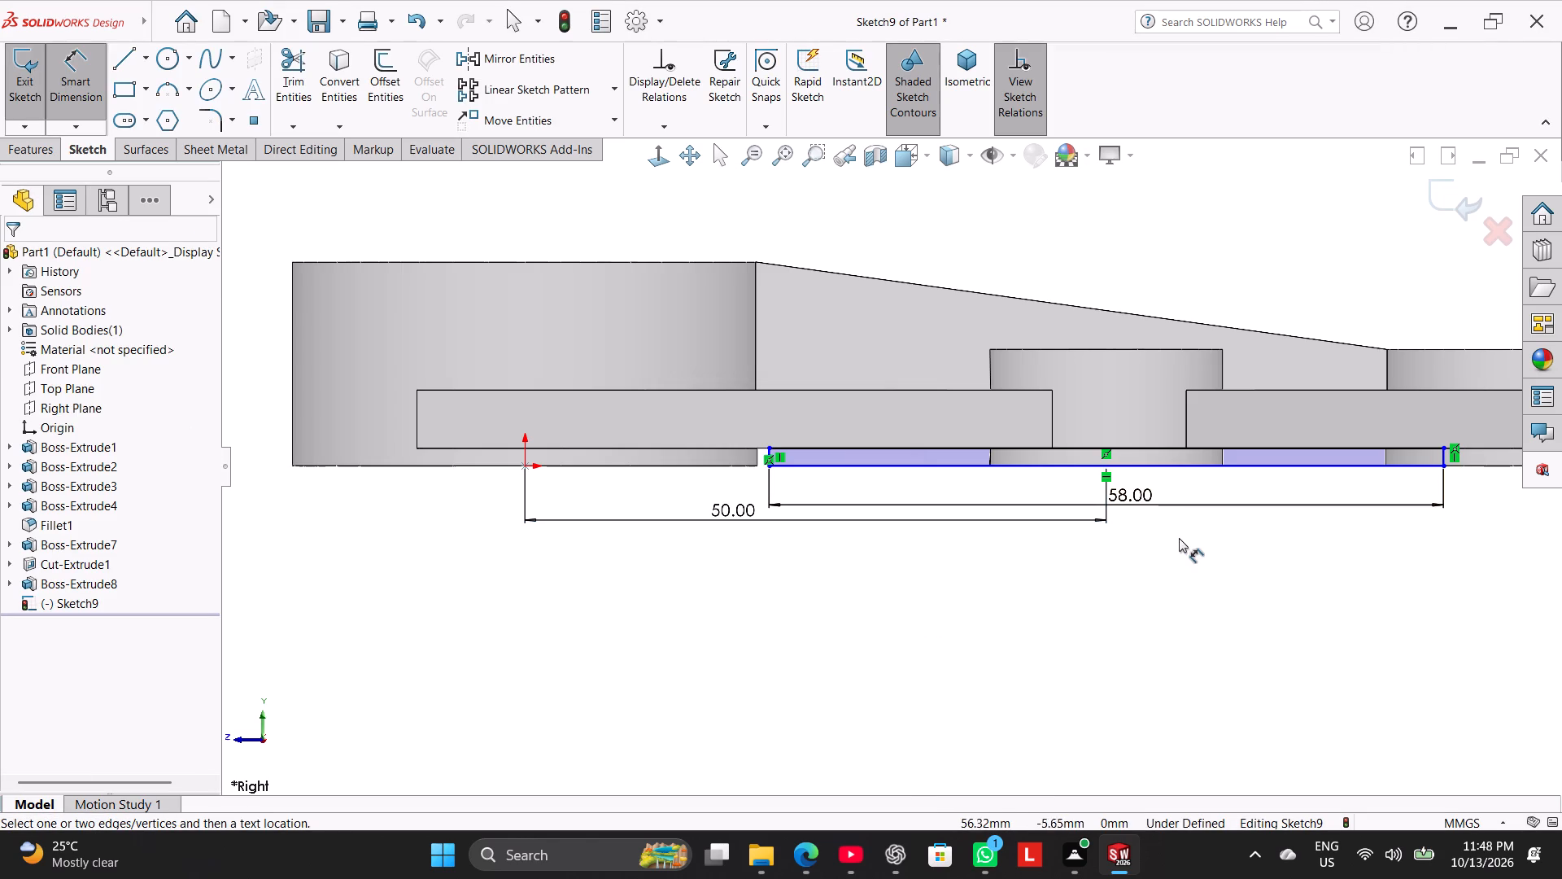
scroll(1163, 536, "down", 1)
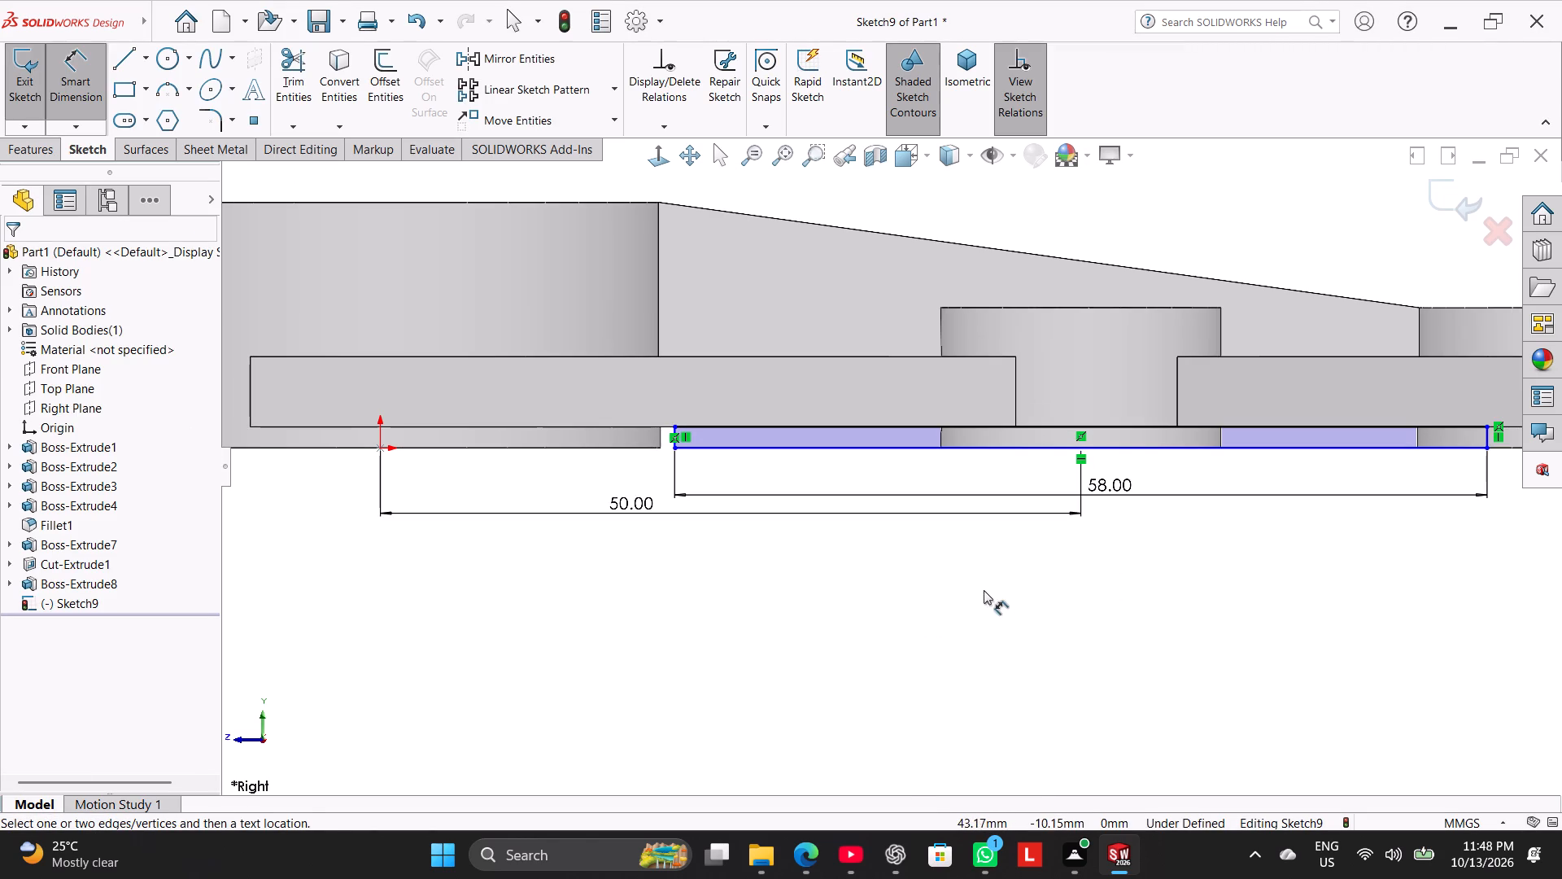
right_click(984, 590)
left_click(1041, 649)
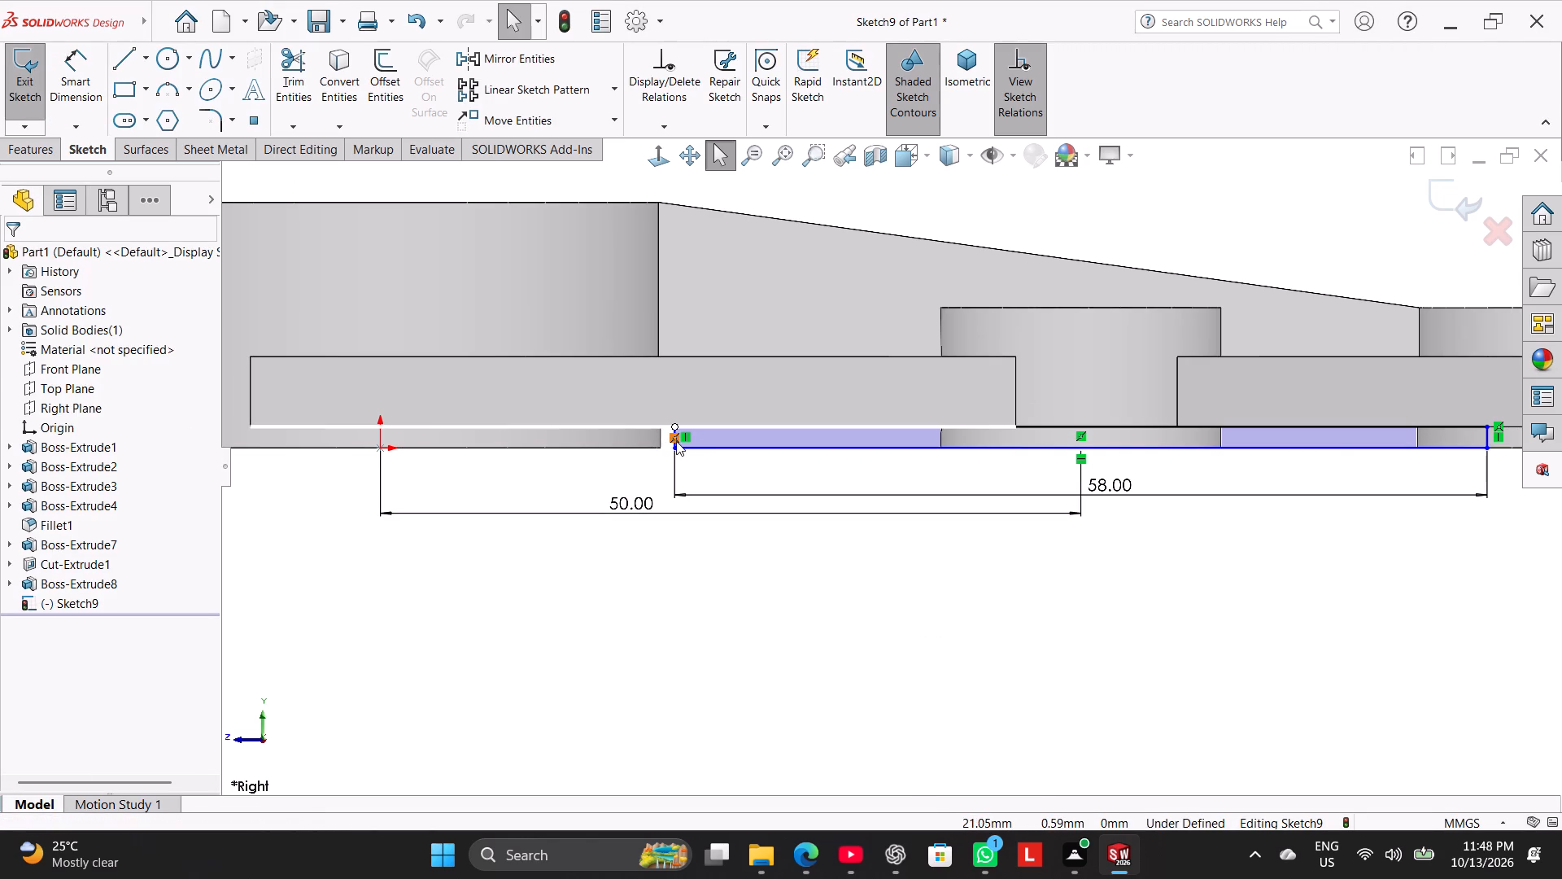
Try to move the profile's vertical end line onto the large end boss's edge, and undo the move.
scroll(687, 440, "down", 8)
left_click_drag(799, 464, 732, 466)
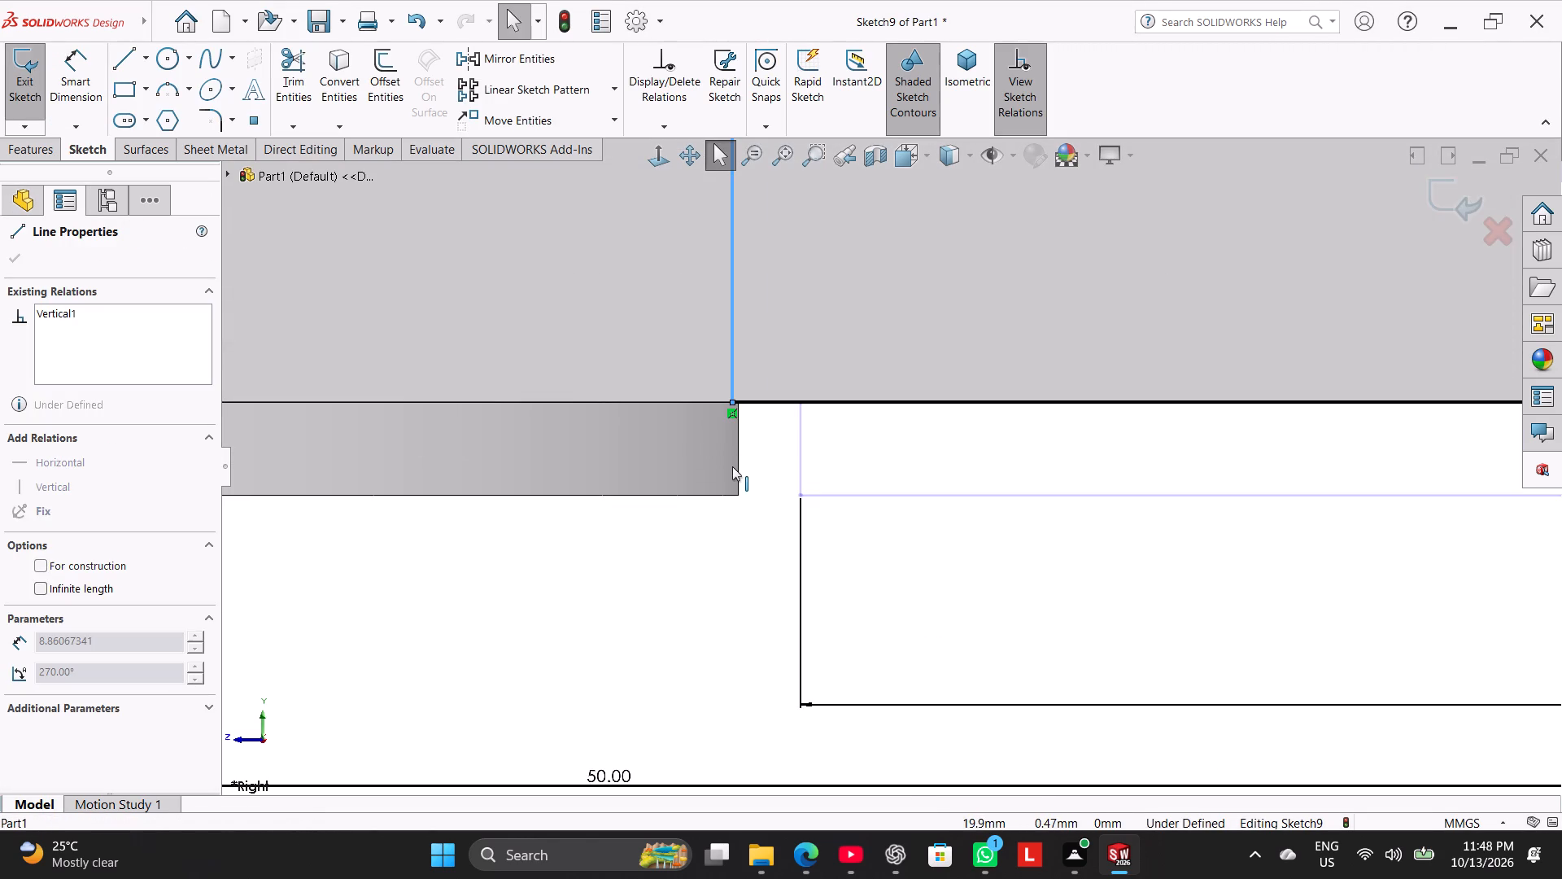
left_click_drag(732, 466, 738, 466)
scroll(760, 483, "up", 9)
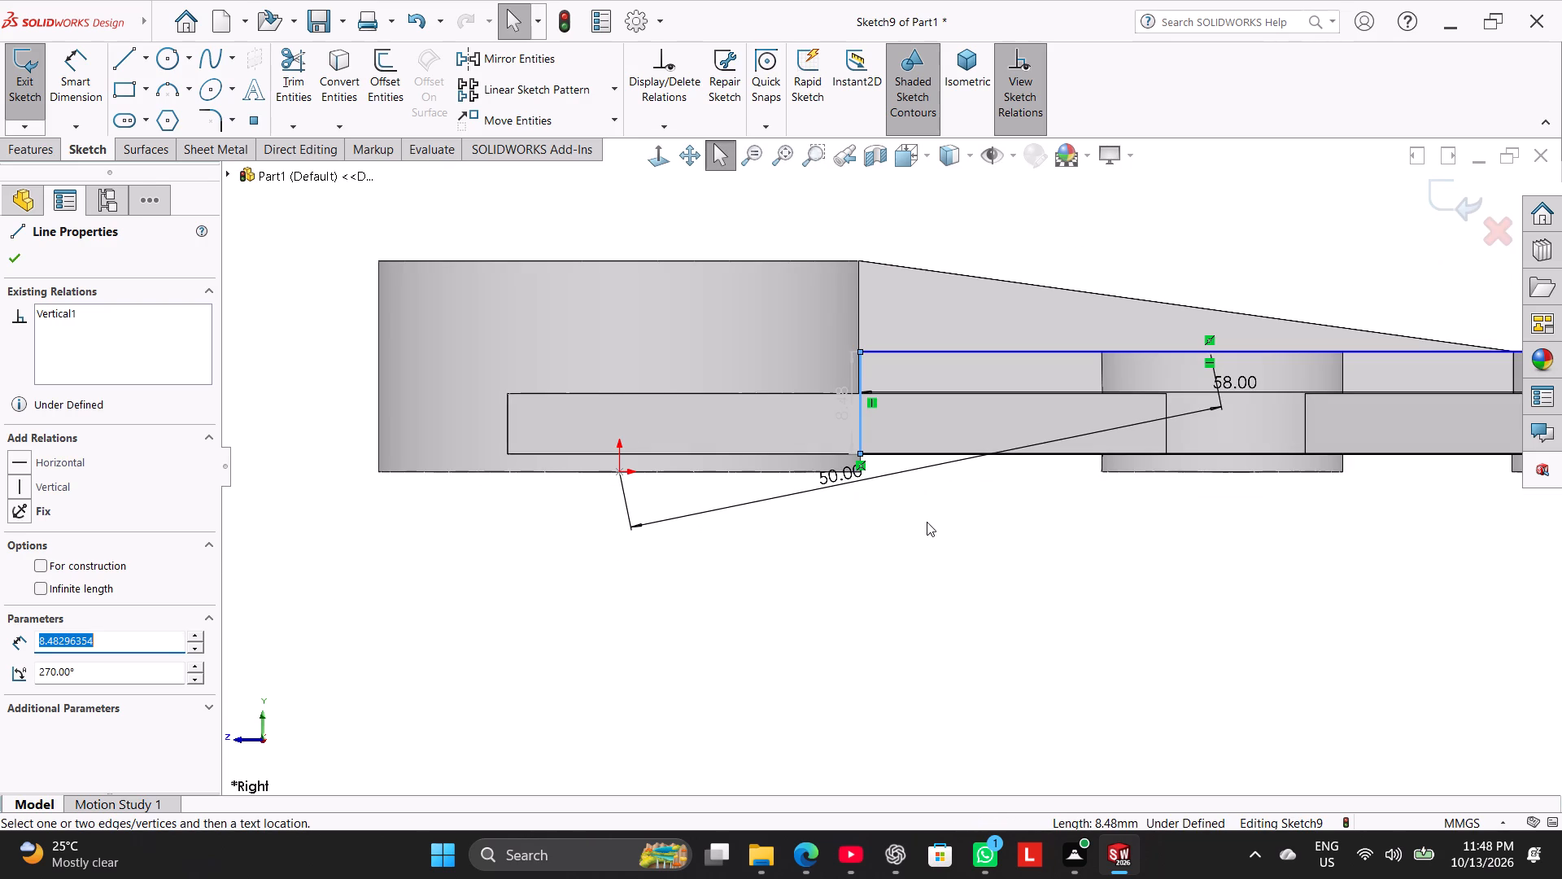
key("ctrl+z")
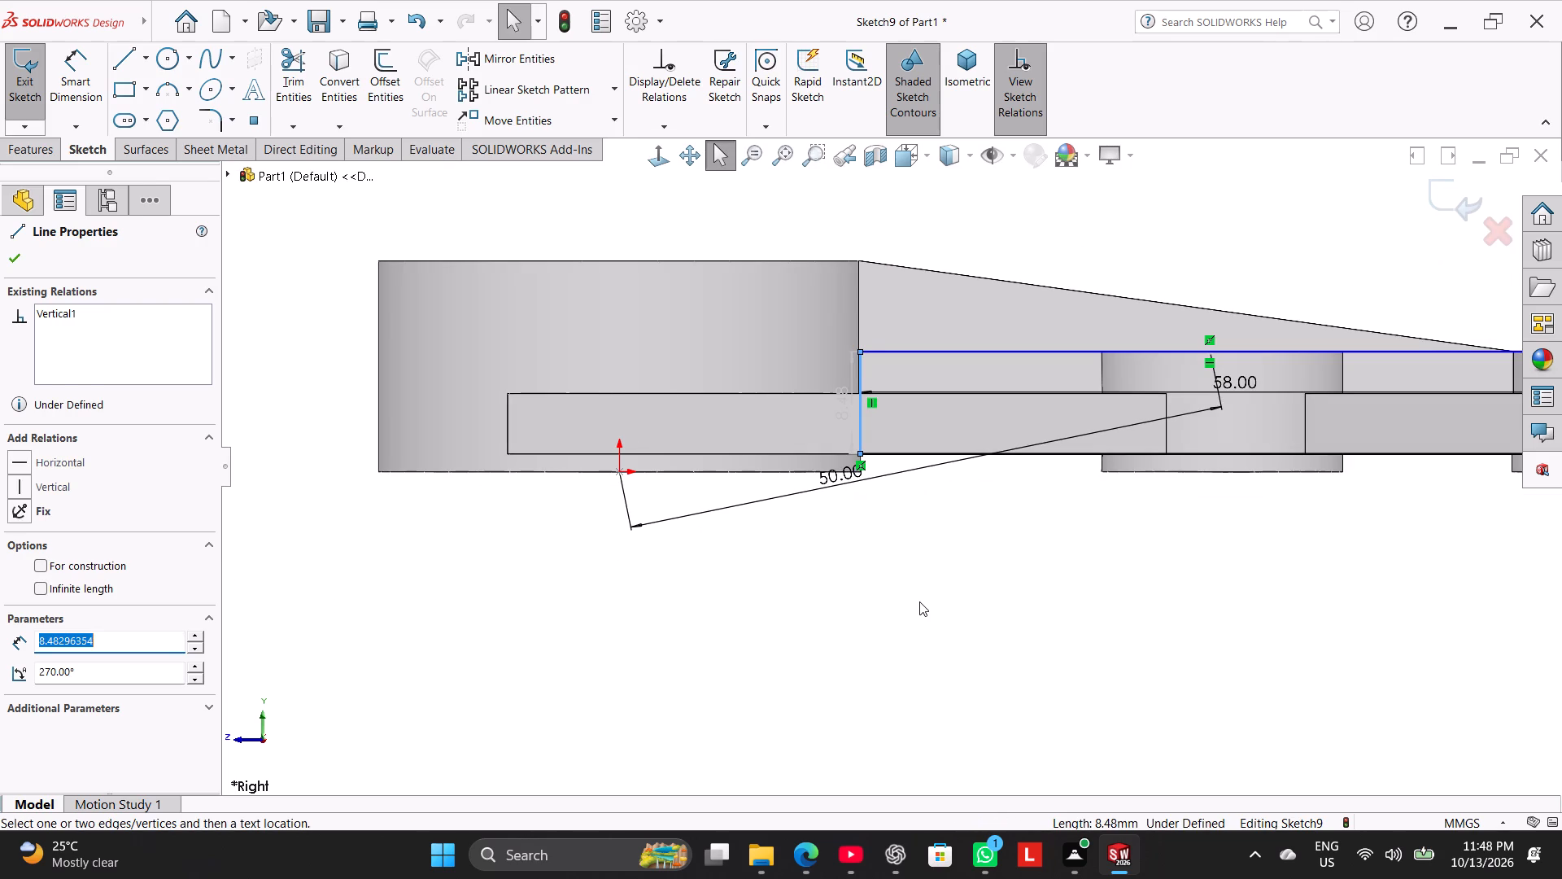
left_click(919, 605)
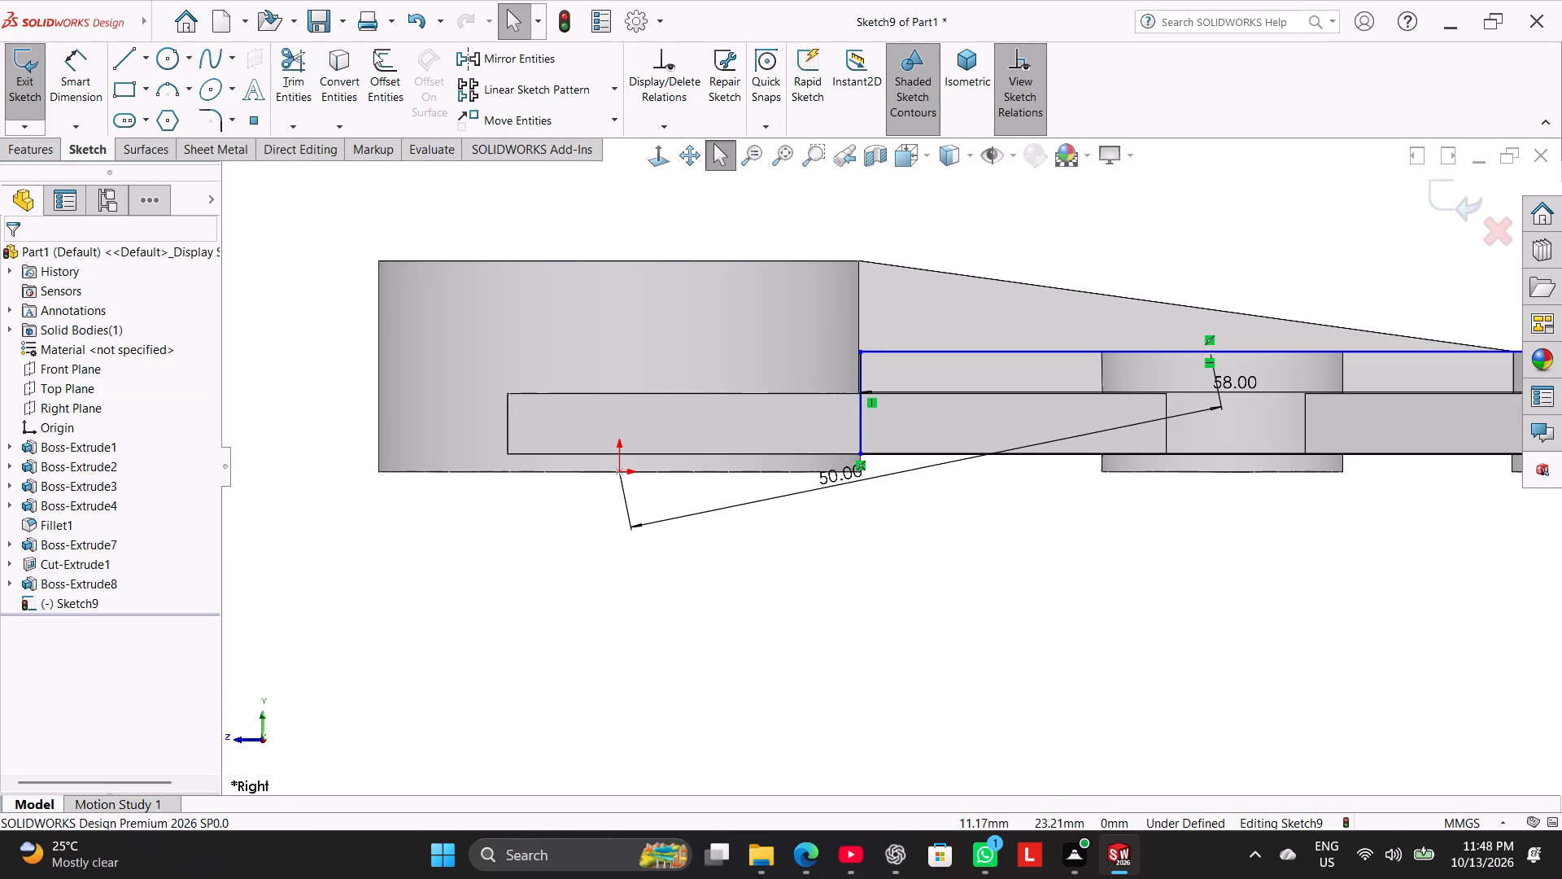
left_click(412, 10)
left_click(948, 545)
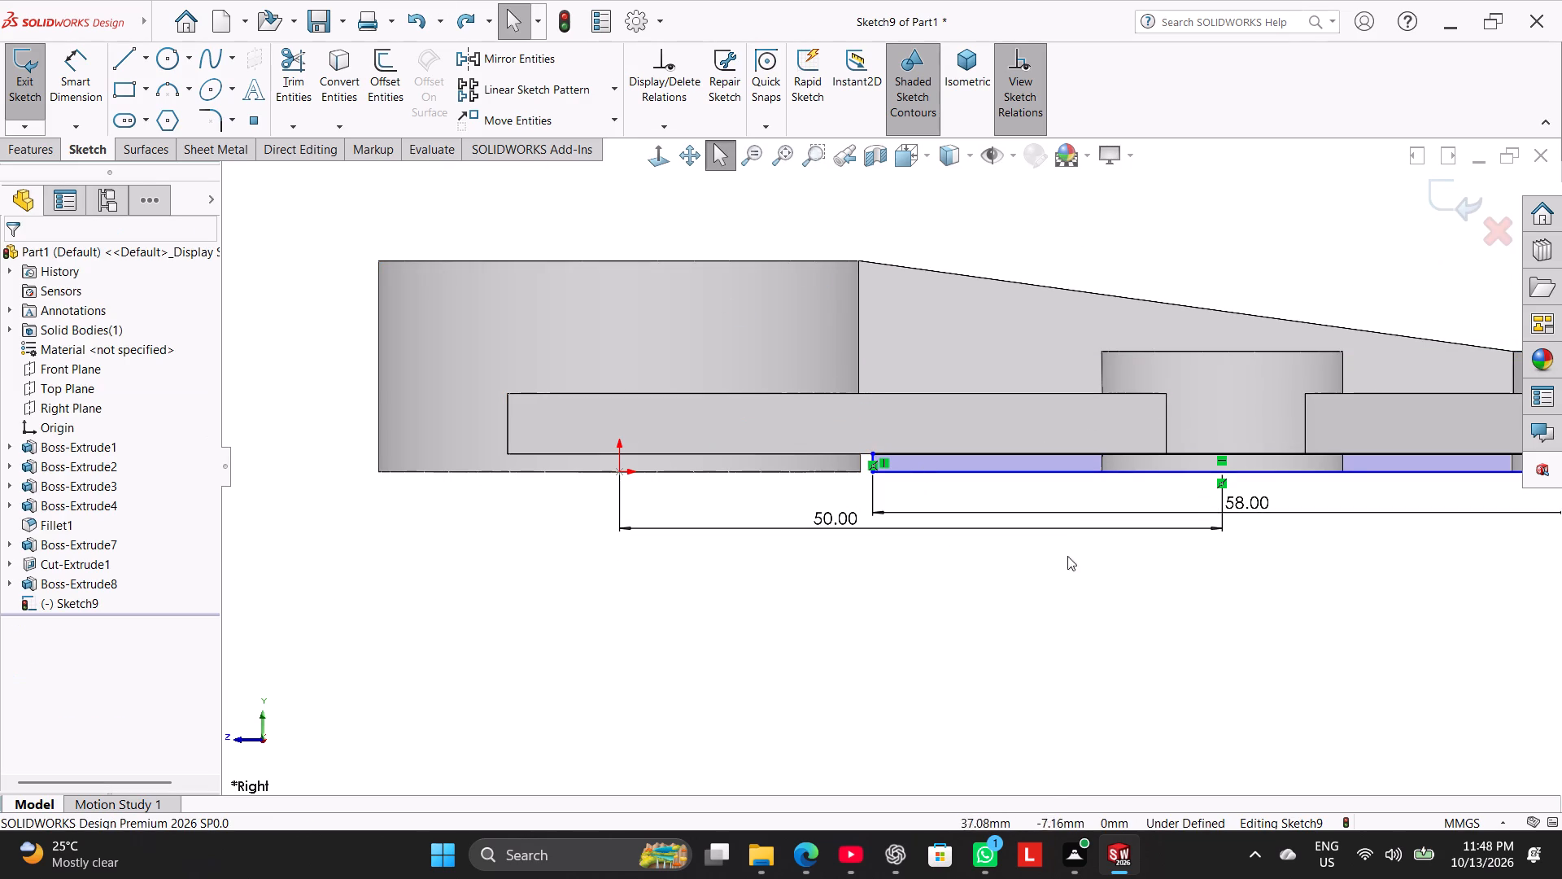
Pull the thin profile's bottom line downward and make it collinear with the small middle boss's bottom edge.
left_click_drag(1067, 452, 1067, 399)
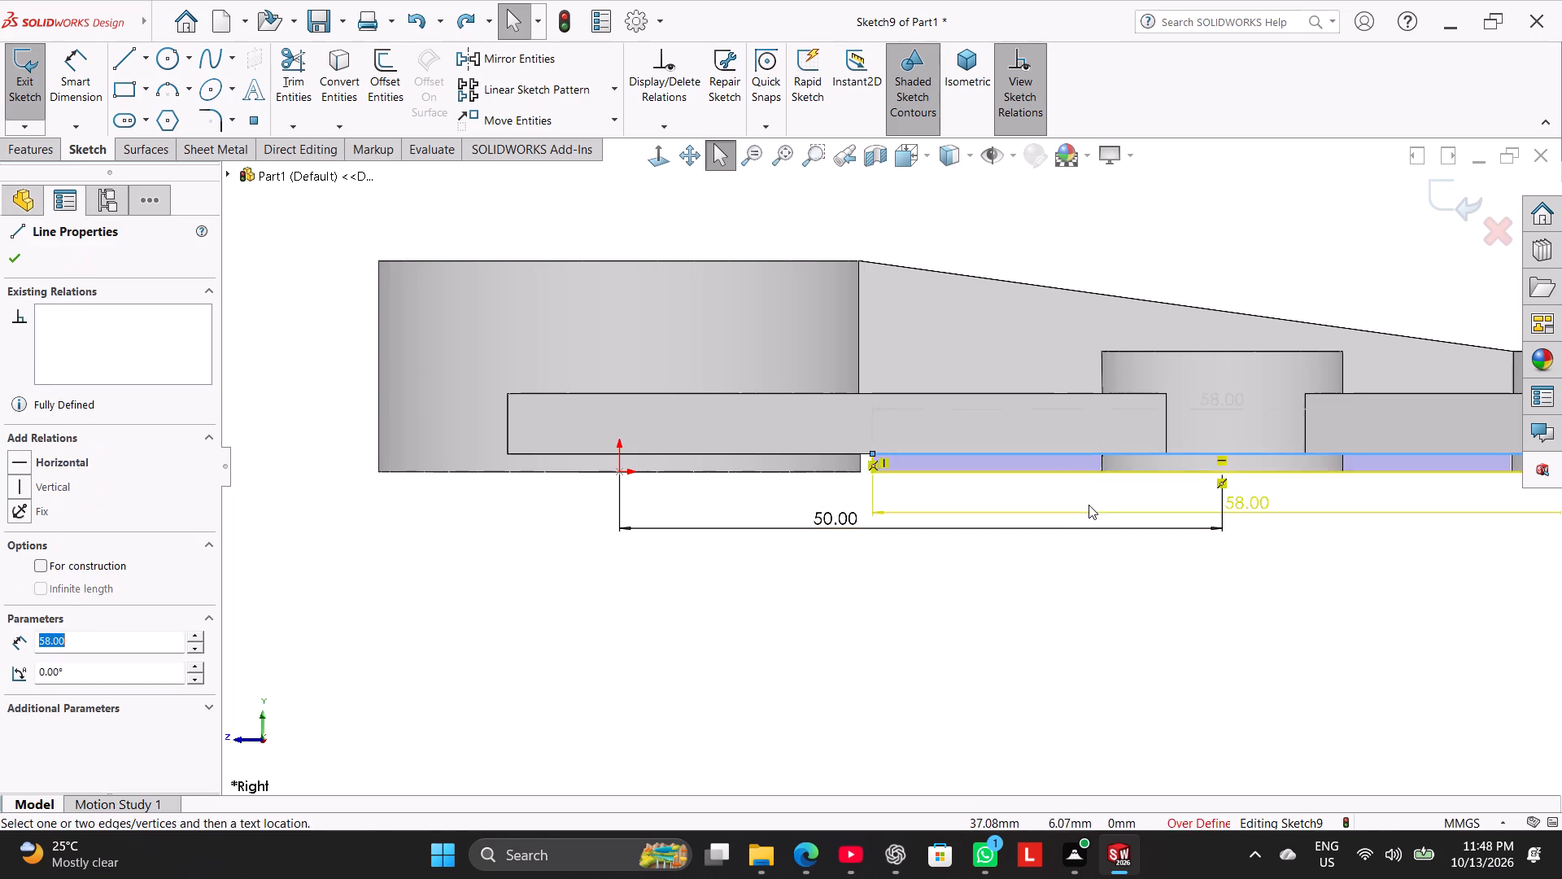
left_click(1084, 592)
left_click_drag(1082, 472, 1079, 525)
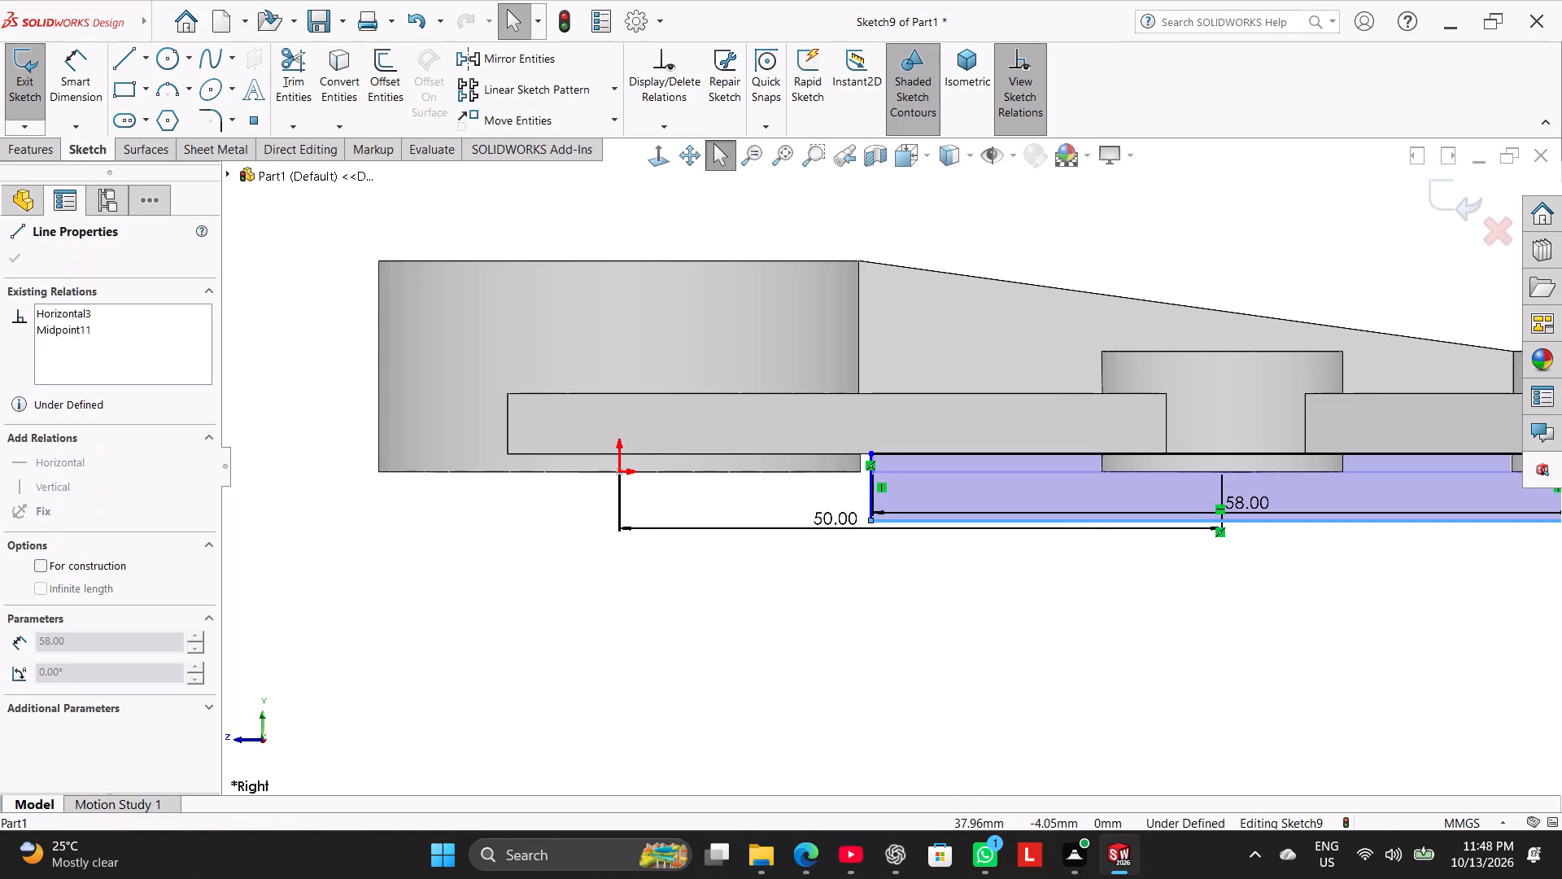
left_click_drag(1079, 525, 1077, 521)
left_click(1083, 590)
left_click(1153, 525, "ctrl")
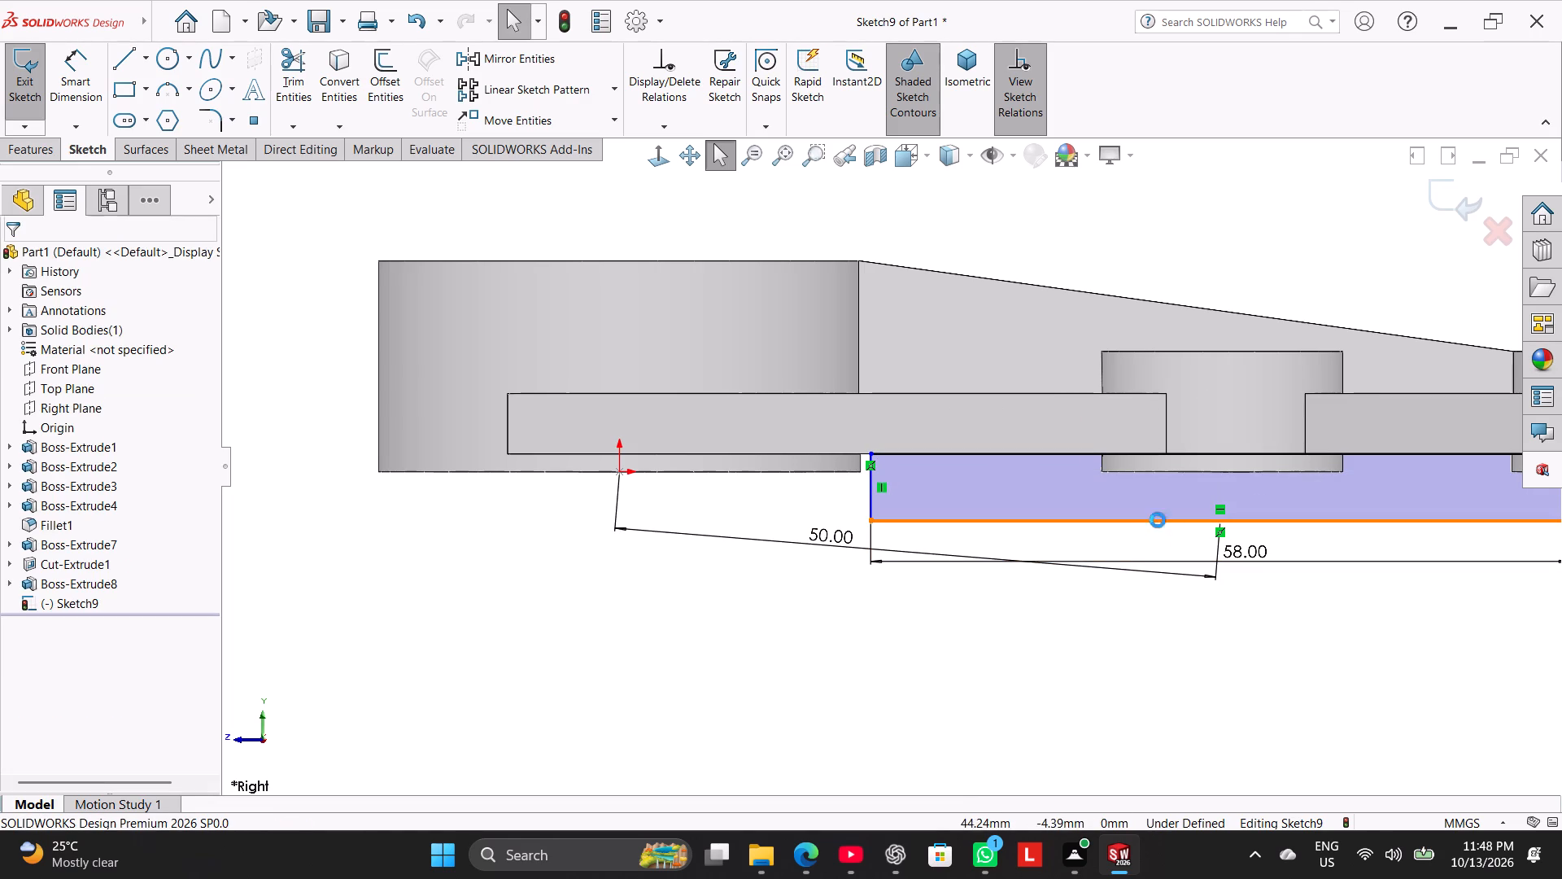
left_click(1133, 474, "ctrl")
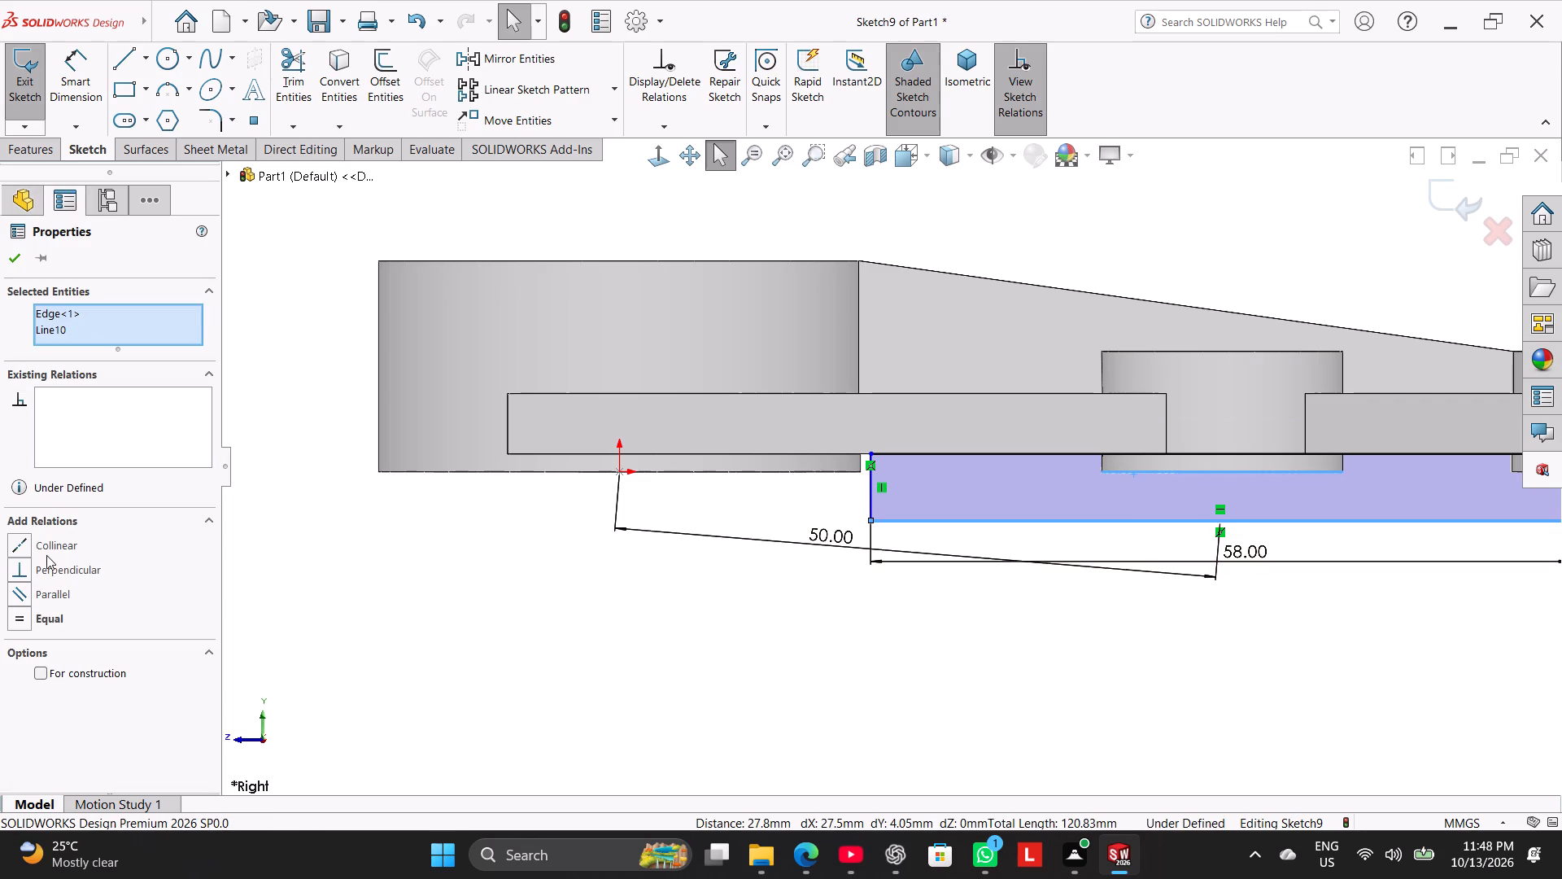
left_click(48, 552)
left_click(363, 620)
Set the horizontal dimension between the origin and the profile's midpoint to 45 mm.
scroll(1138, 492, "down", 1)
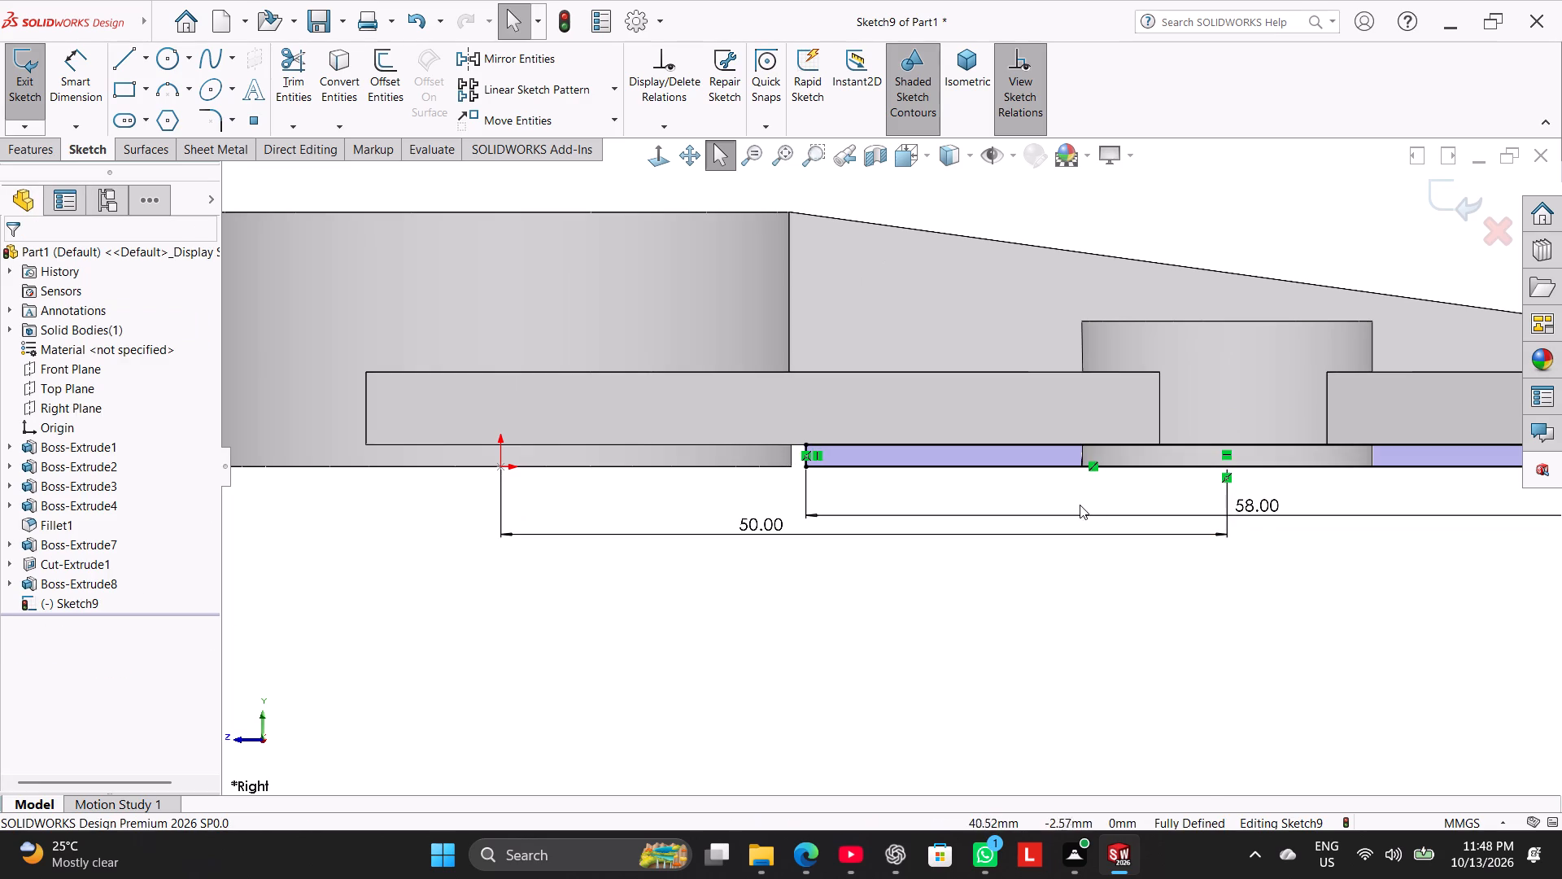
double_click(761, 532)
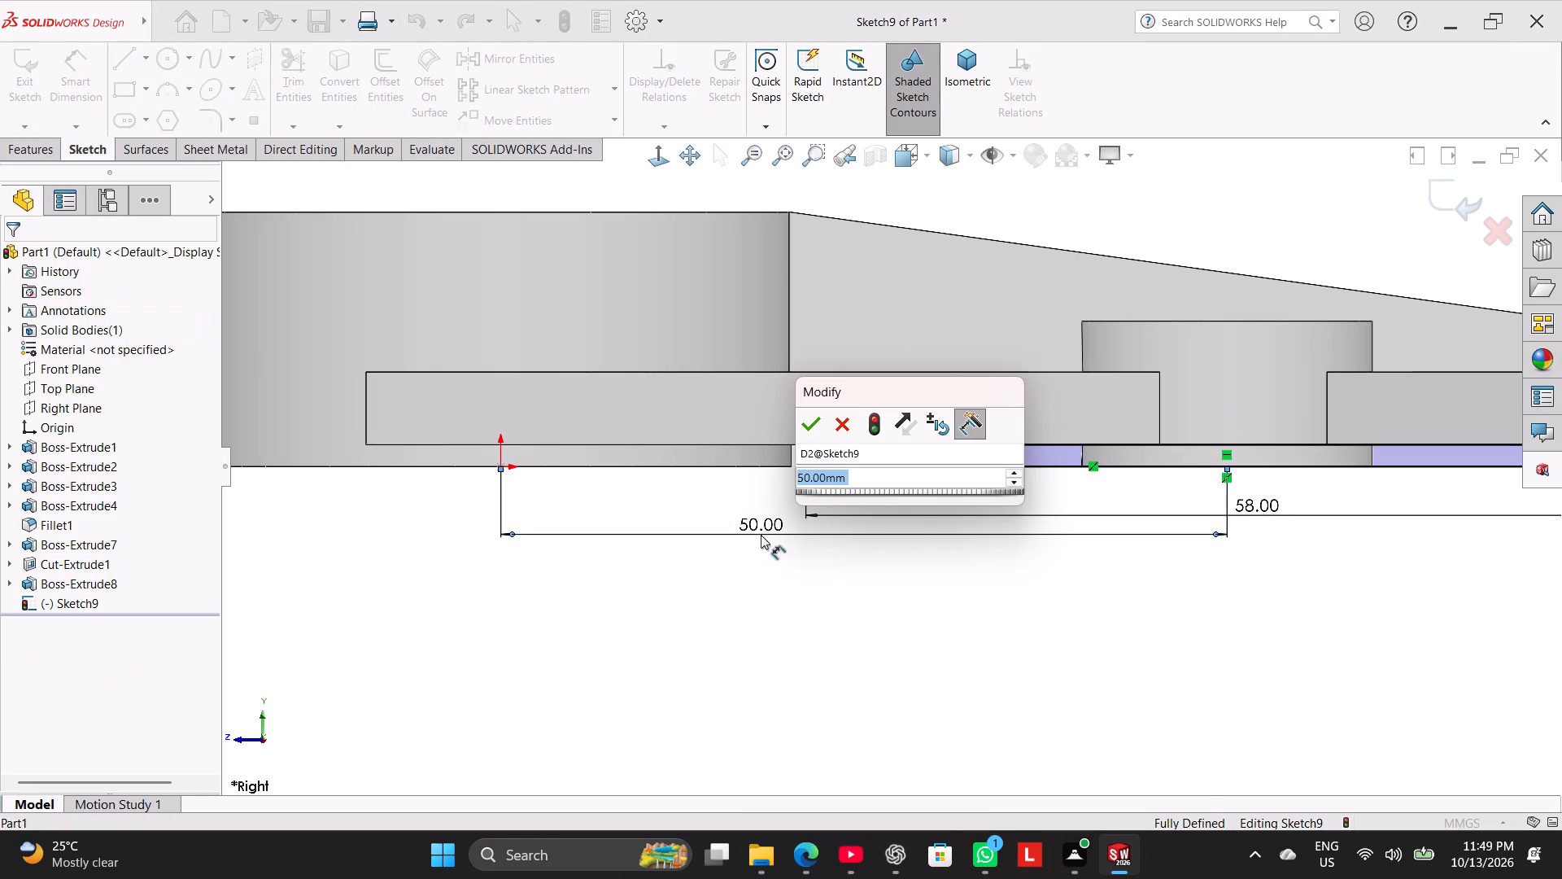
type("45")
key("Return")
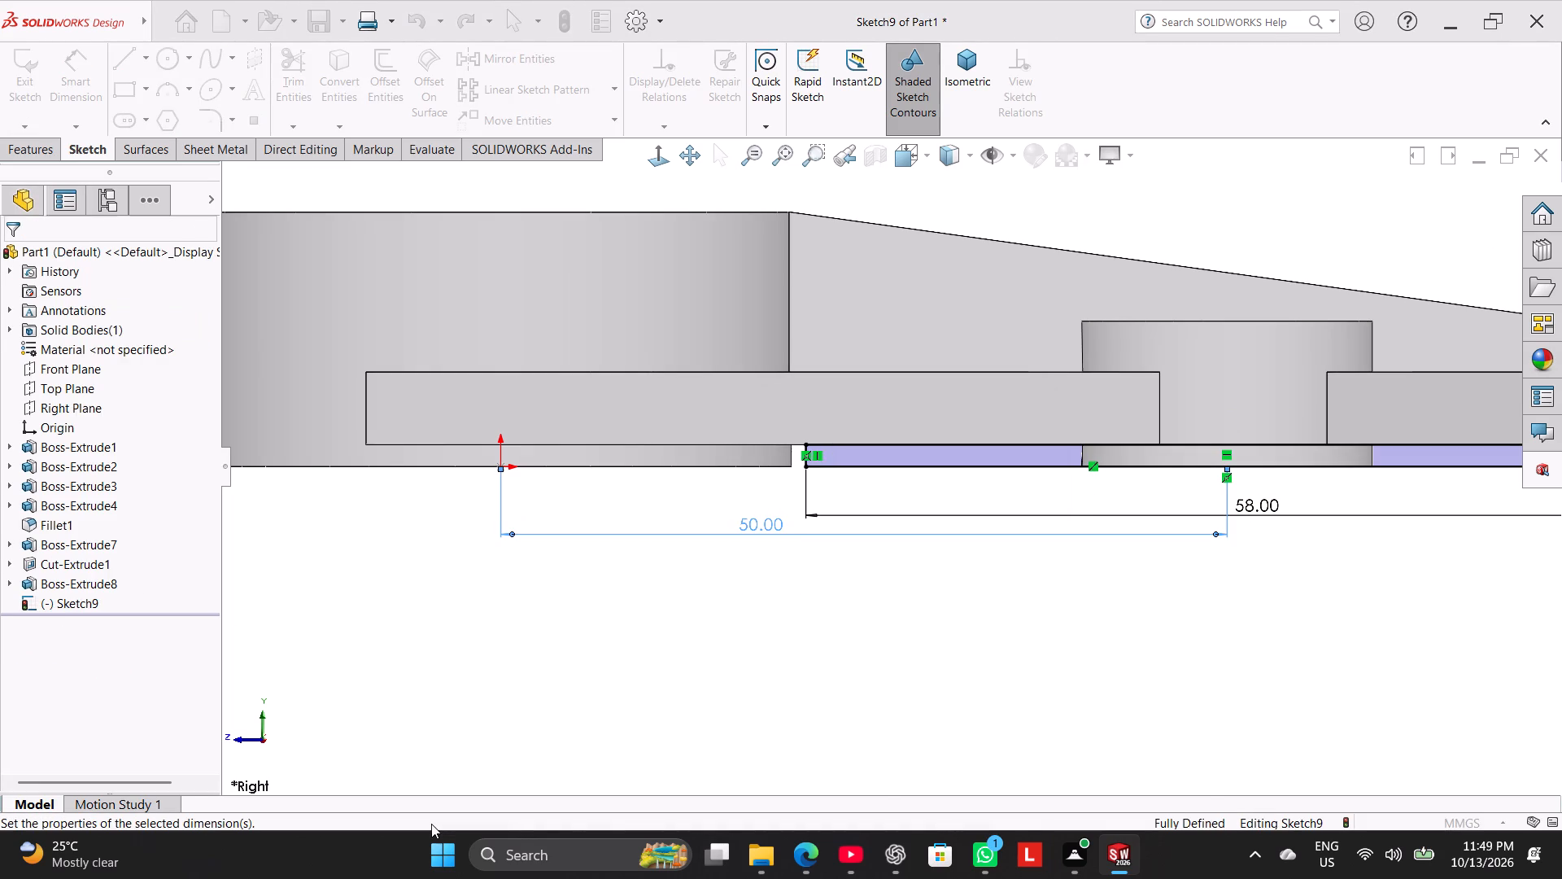
Set the horizontal dimension between the origin and the profile's midpoint to 47 mm.
scroll(757, 762, "up", 2)
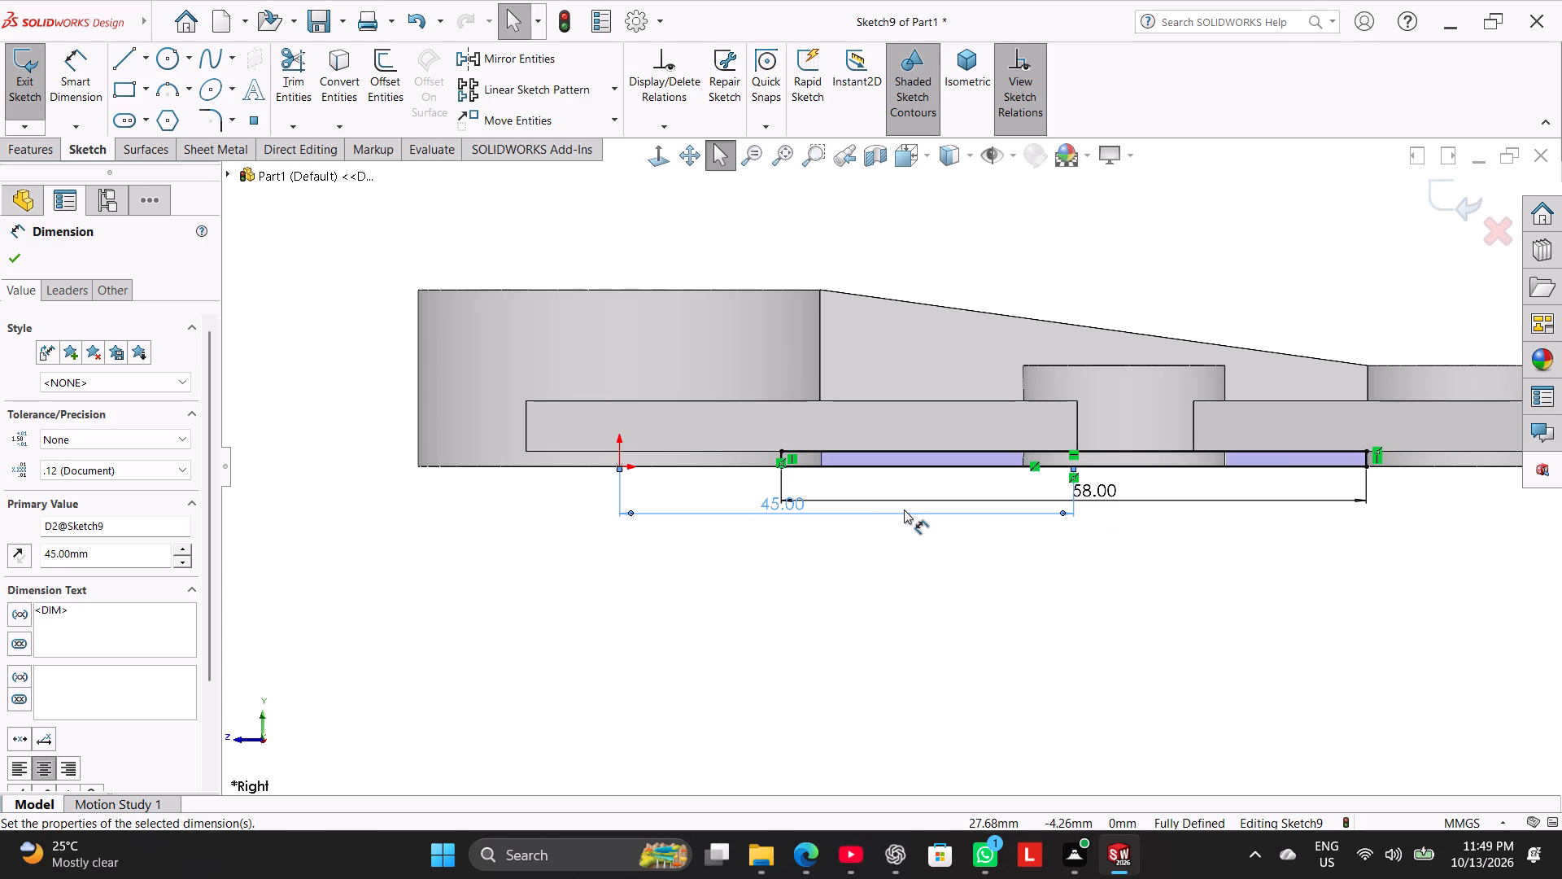
double_click(776, 501)
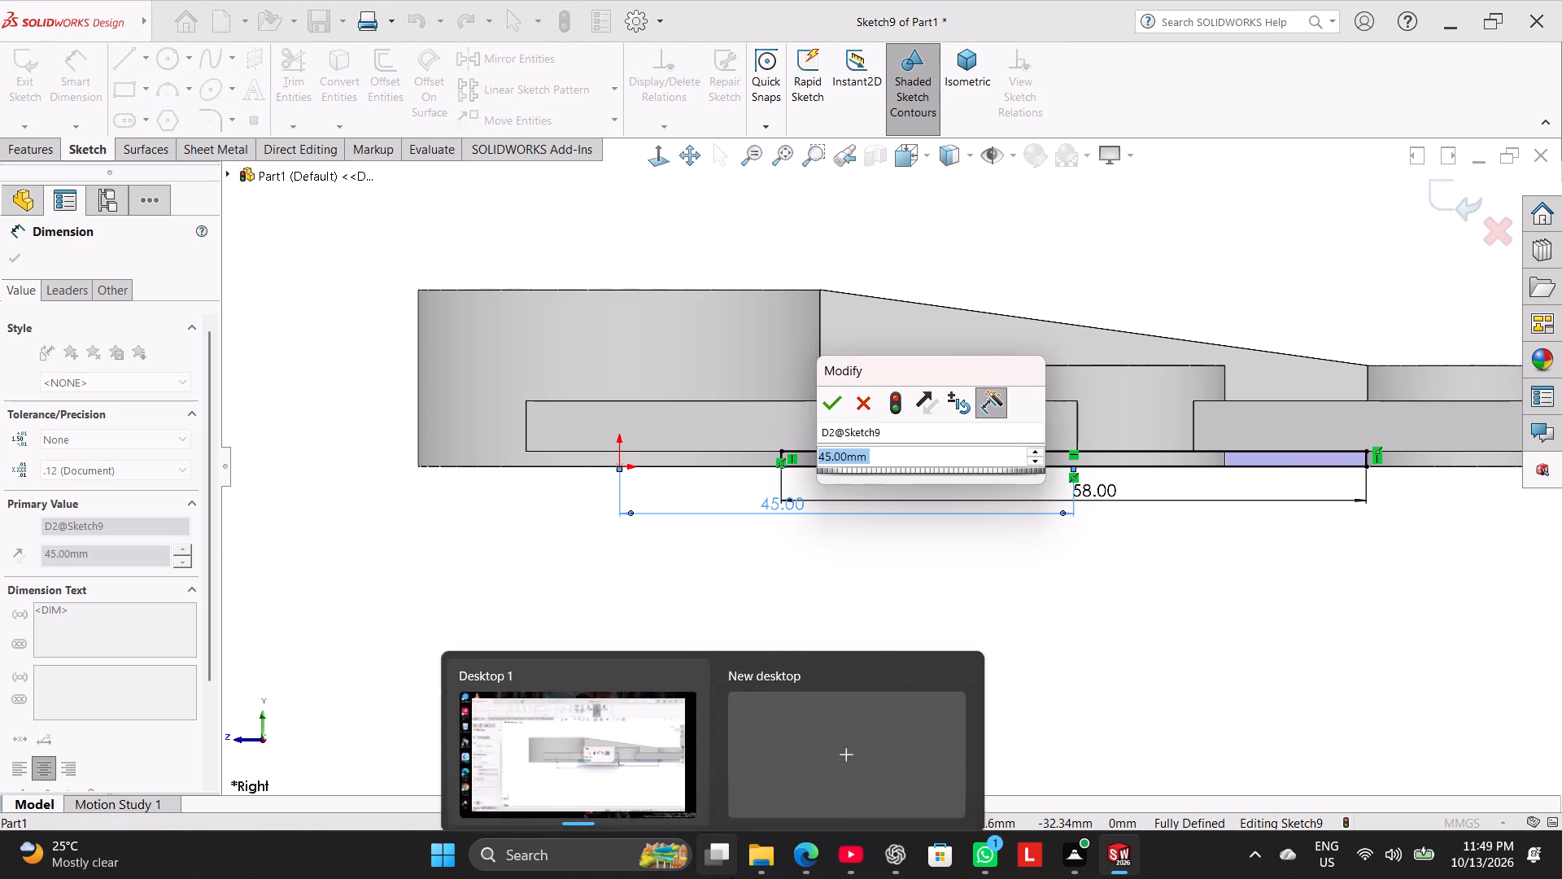
key("4")
key("7")
key("Return")
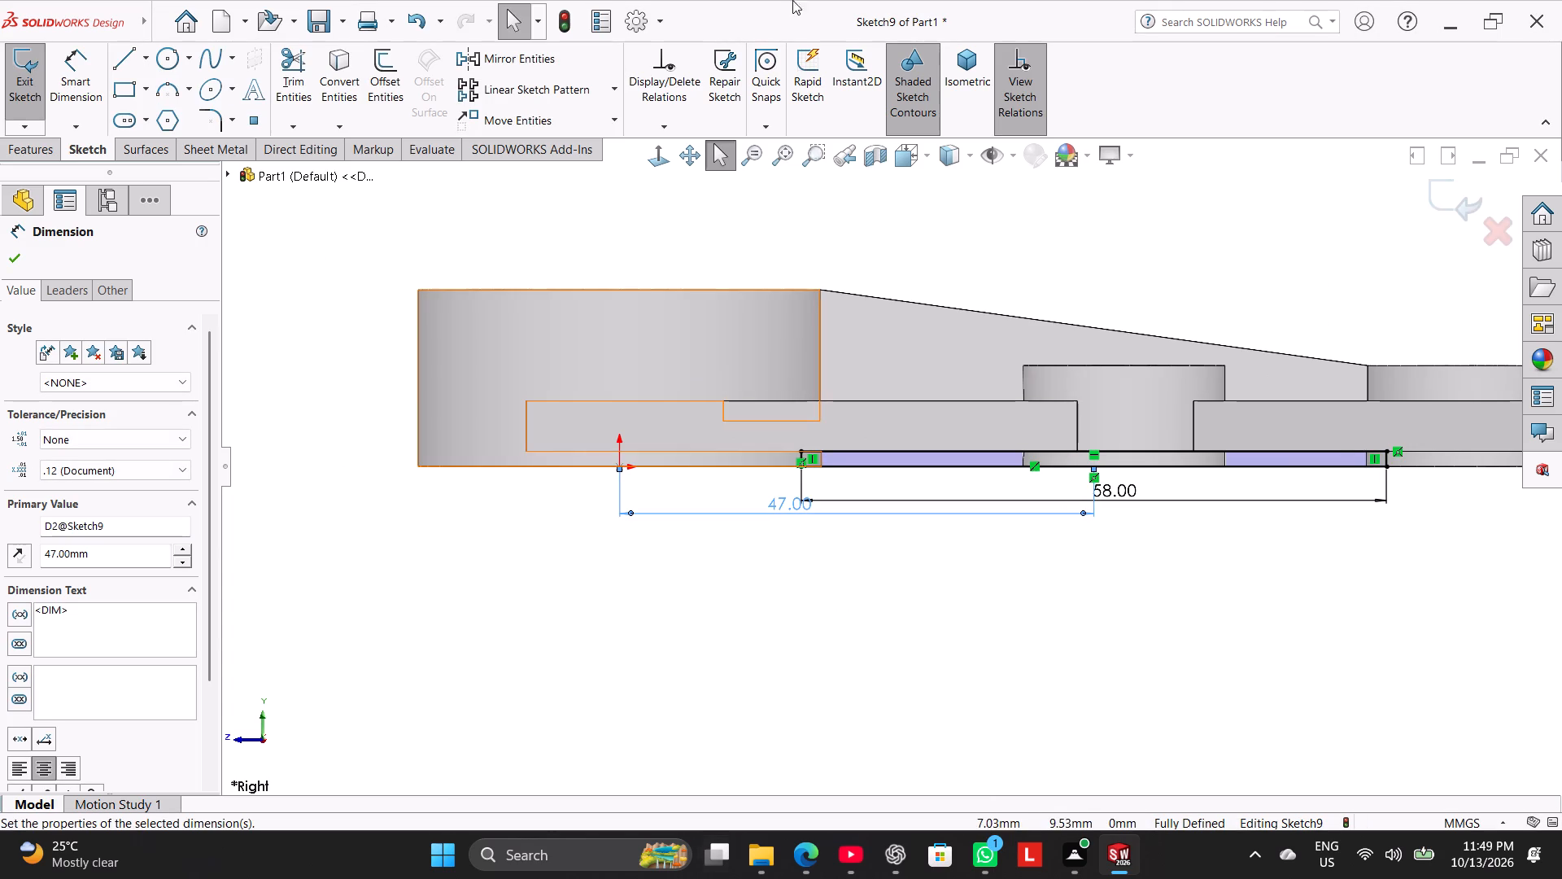
right_click(687, 614)
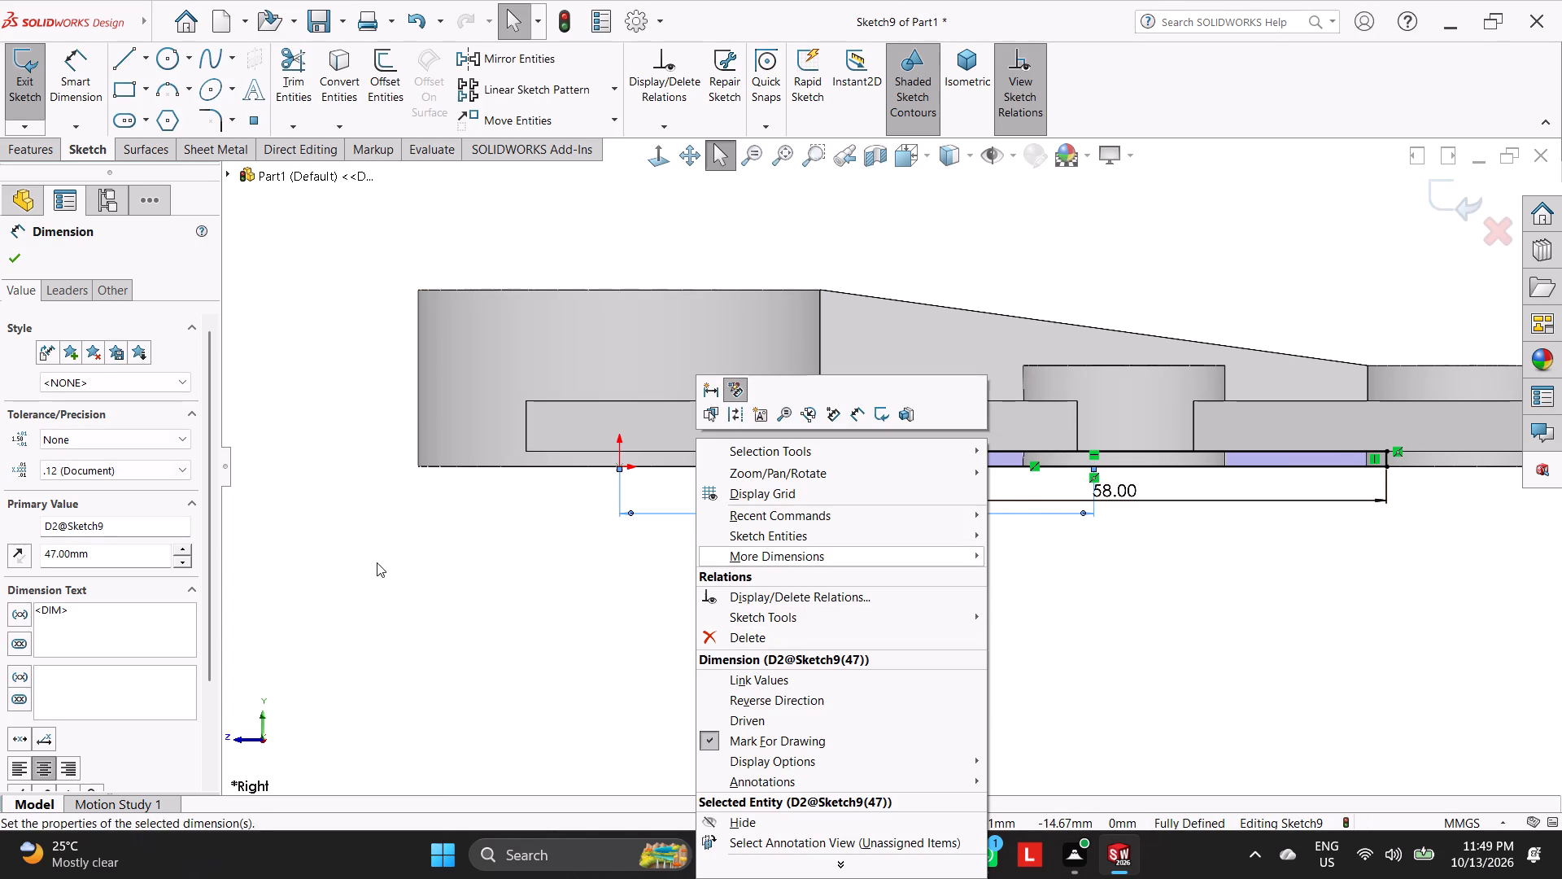
left_click(377, 562)
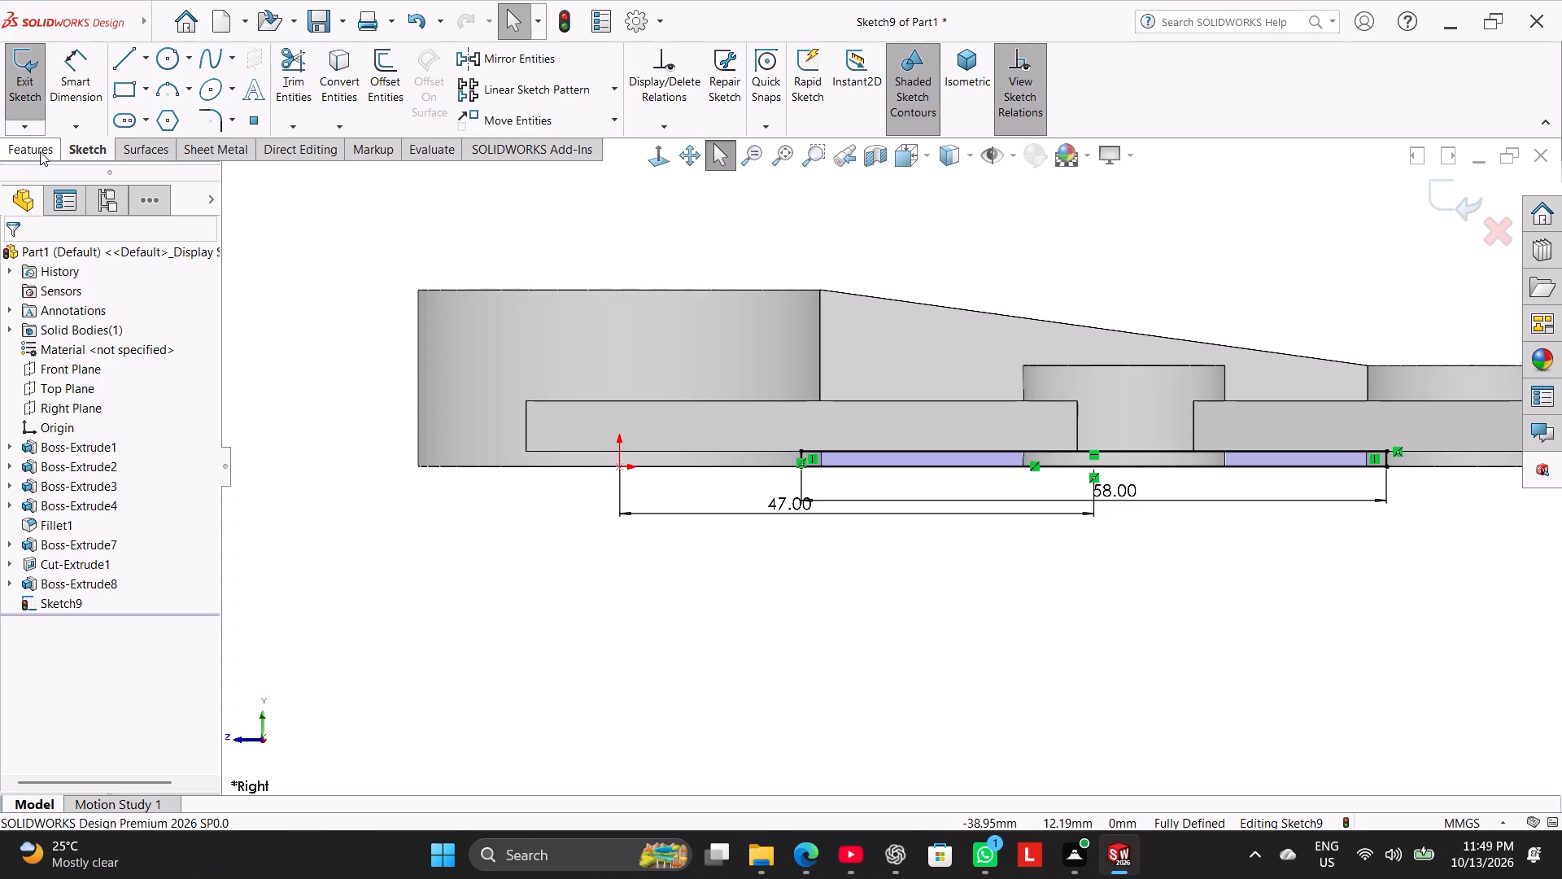
Extrude the thin profile as a boss with the Mid Plane end condition and a 3 mm depth, merged with the body.
left_click(40, 146)
left_click(34, 94)
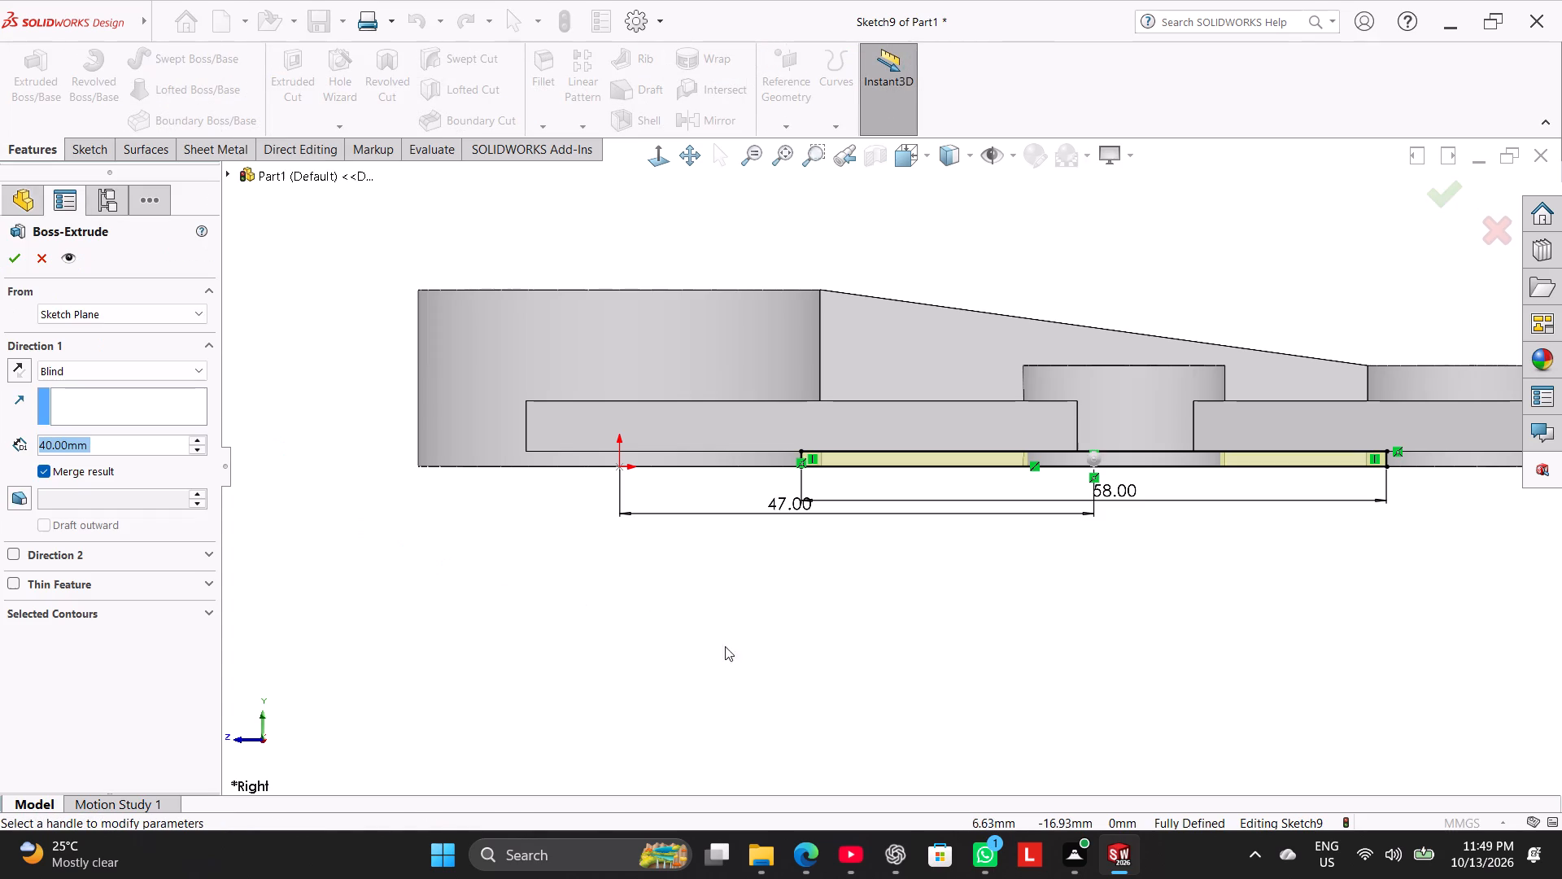
middle_click_drag(776, 657, 771, 286)
scroll(947, 334, "up", 3)
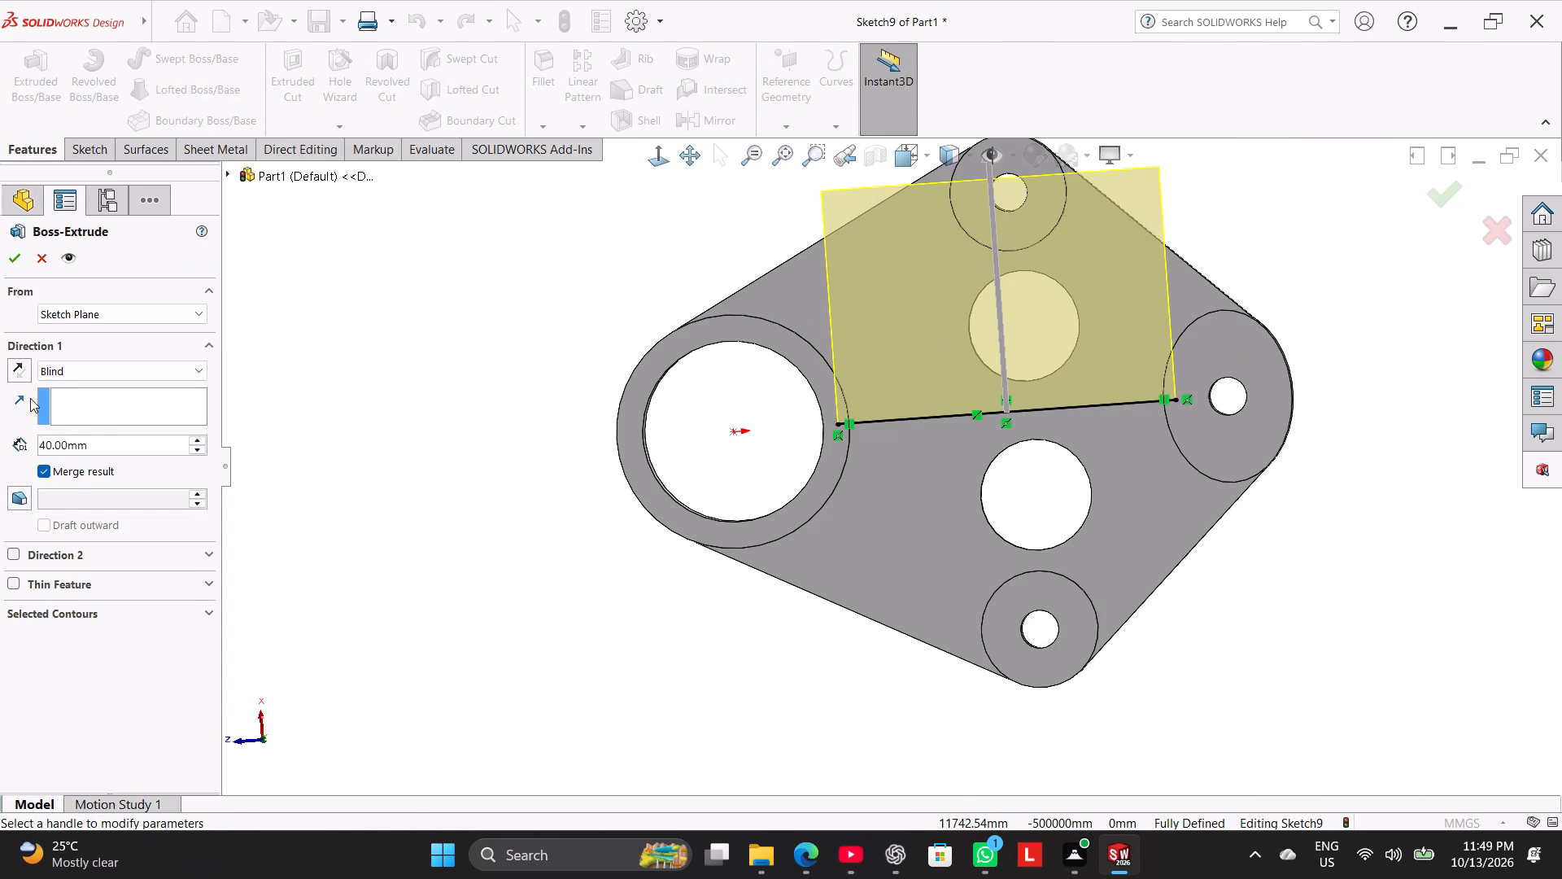
left_click(58, 376)
left_click(89, 478)
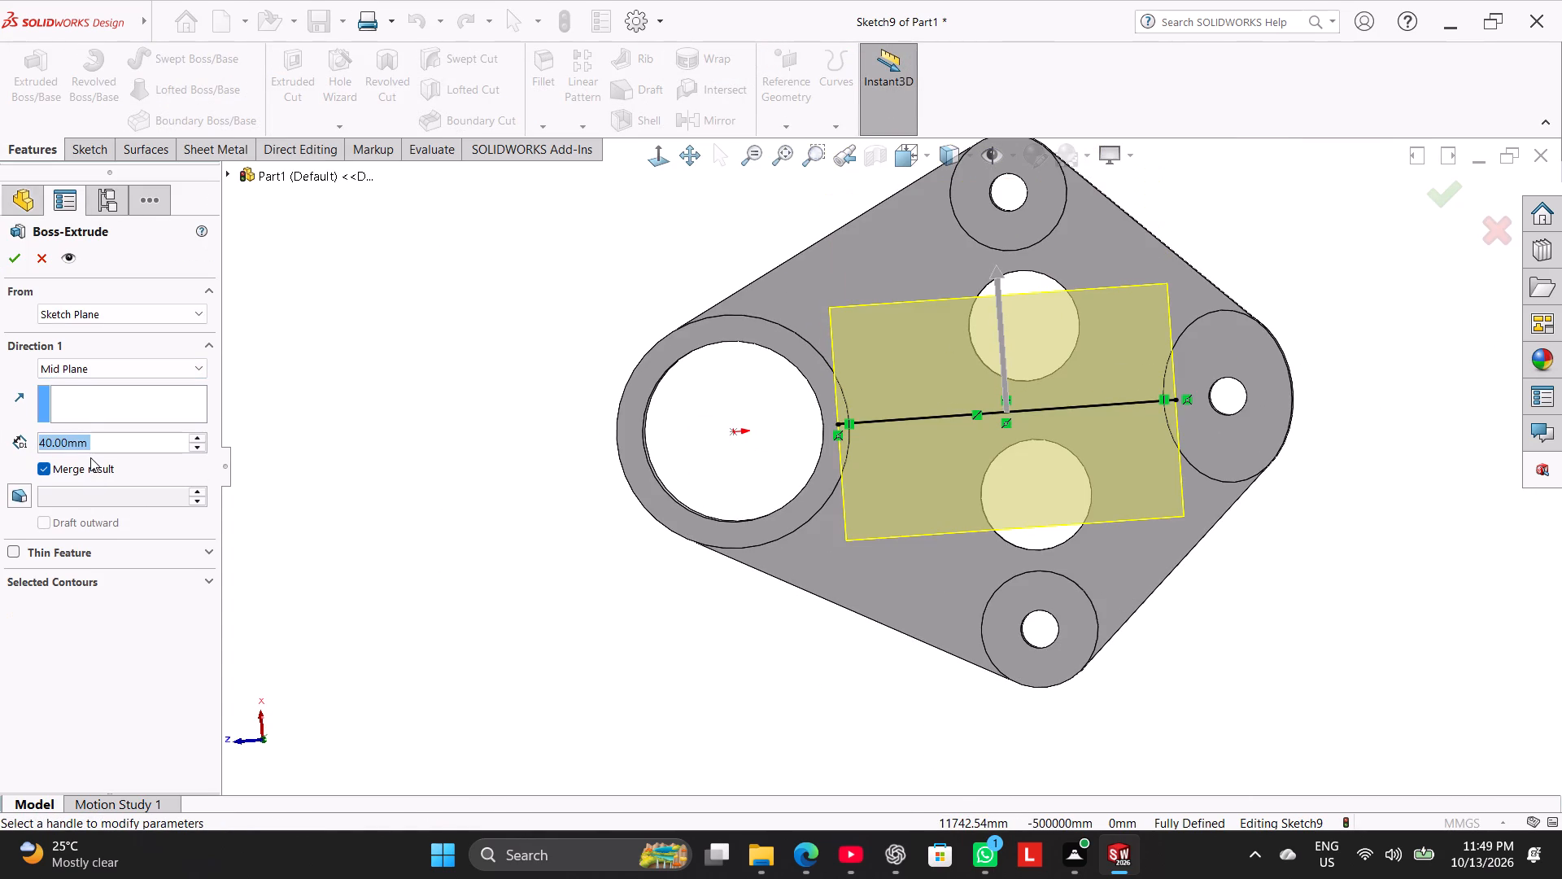
key("3")
key("Return")
middle_click_drag(395, 575, 374, 243)
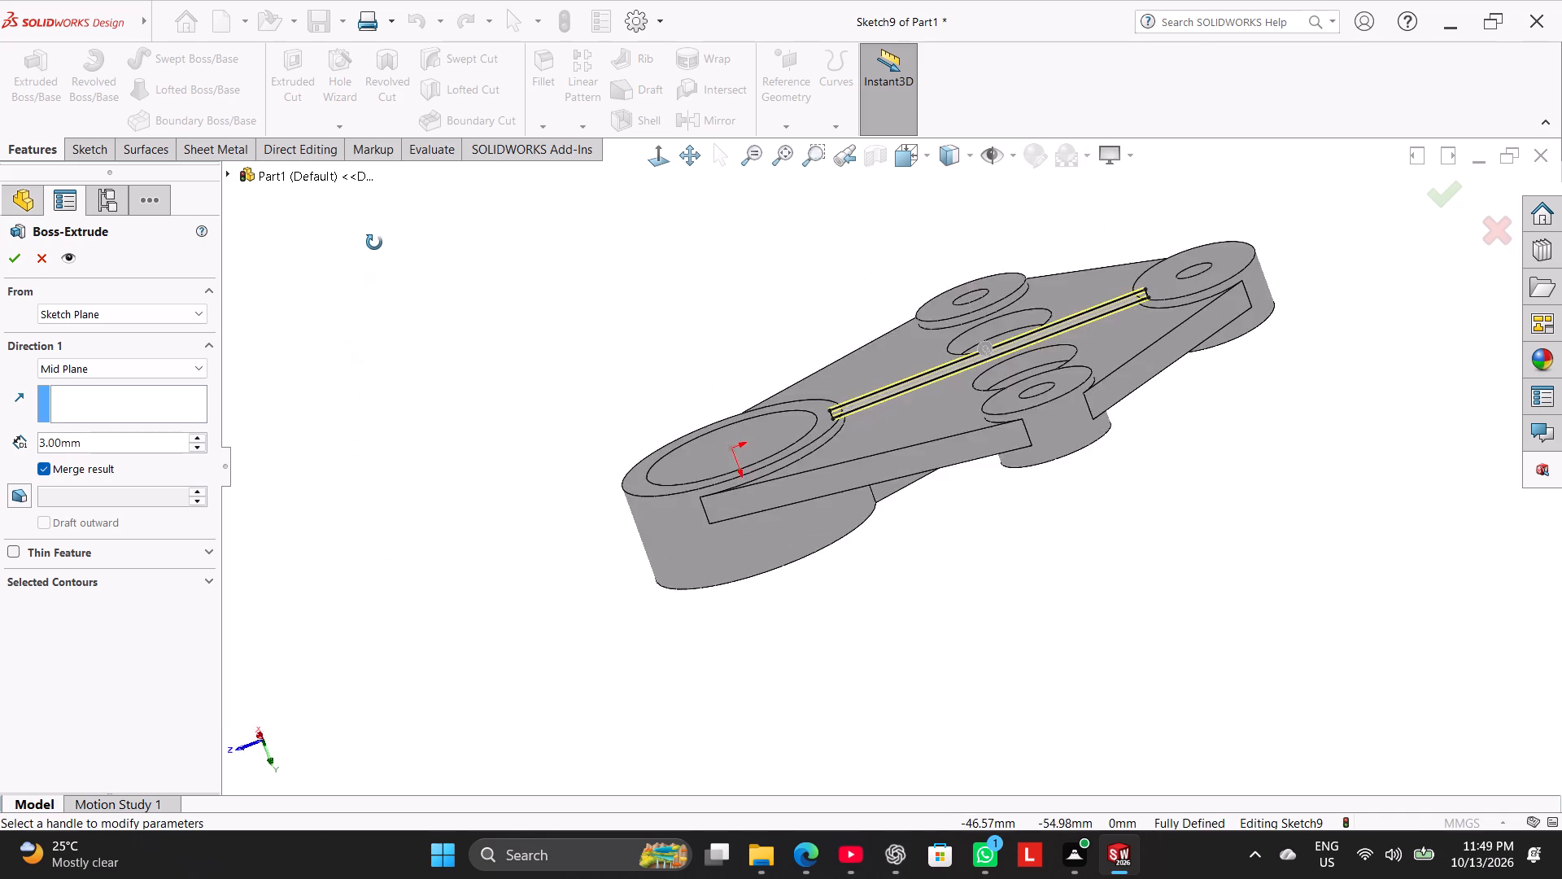
middle_click_drag(374, 243, 386, 256)
left_click(17, 262)
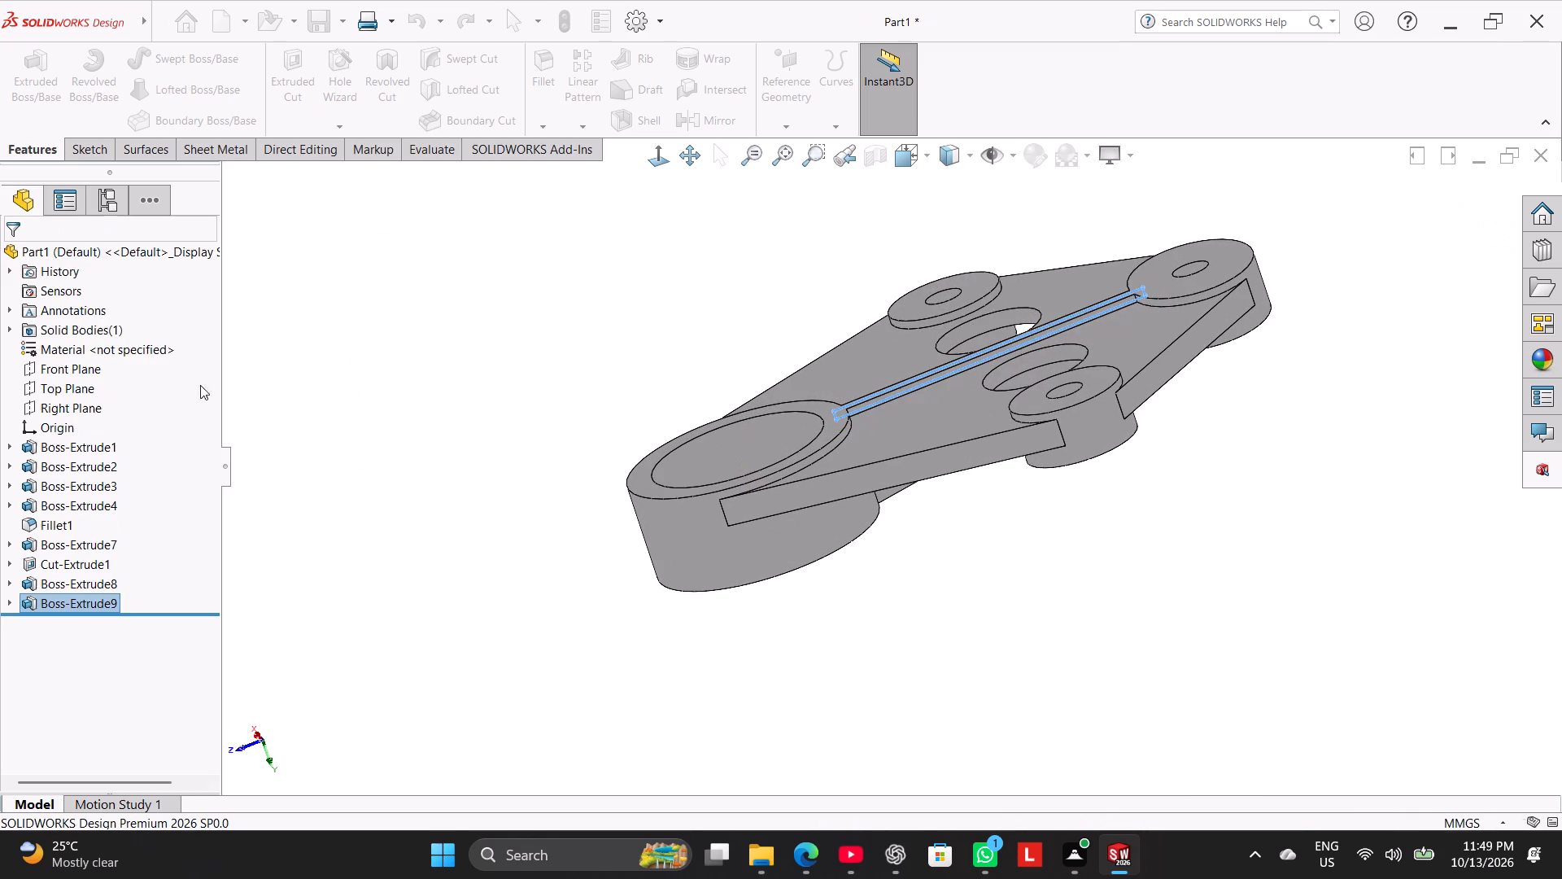
left_click(302, 391)
Examine the underside rib between the large and small end bosses and the surrounding plate from several angles.
middle_click_drag(562, 387, 569, 515)
middle_click_drag(593, 515, 560, 472)
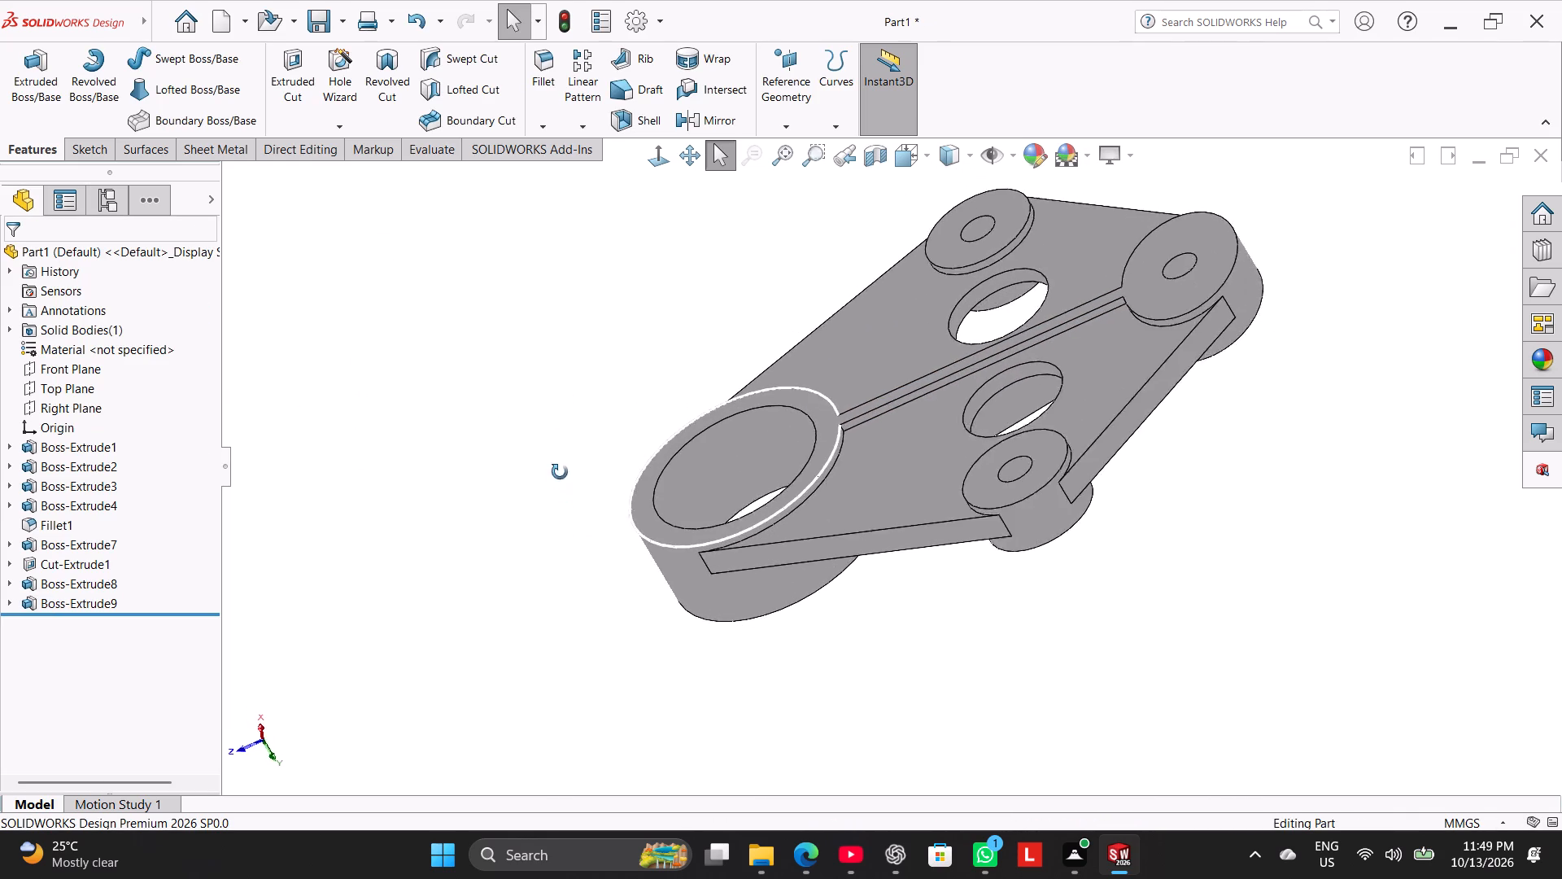
middle_click_drag(560, 472, 612, 542)
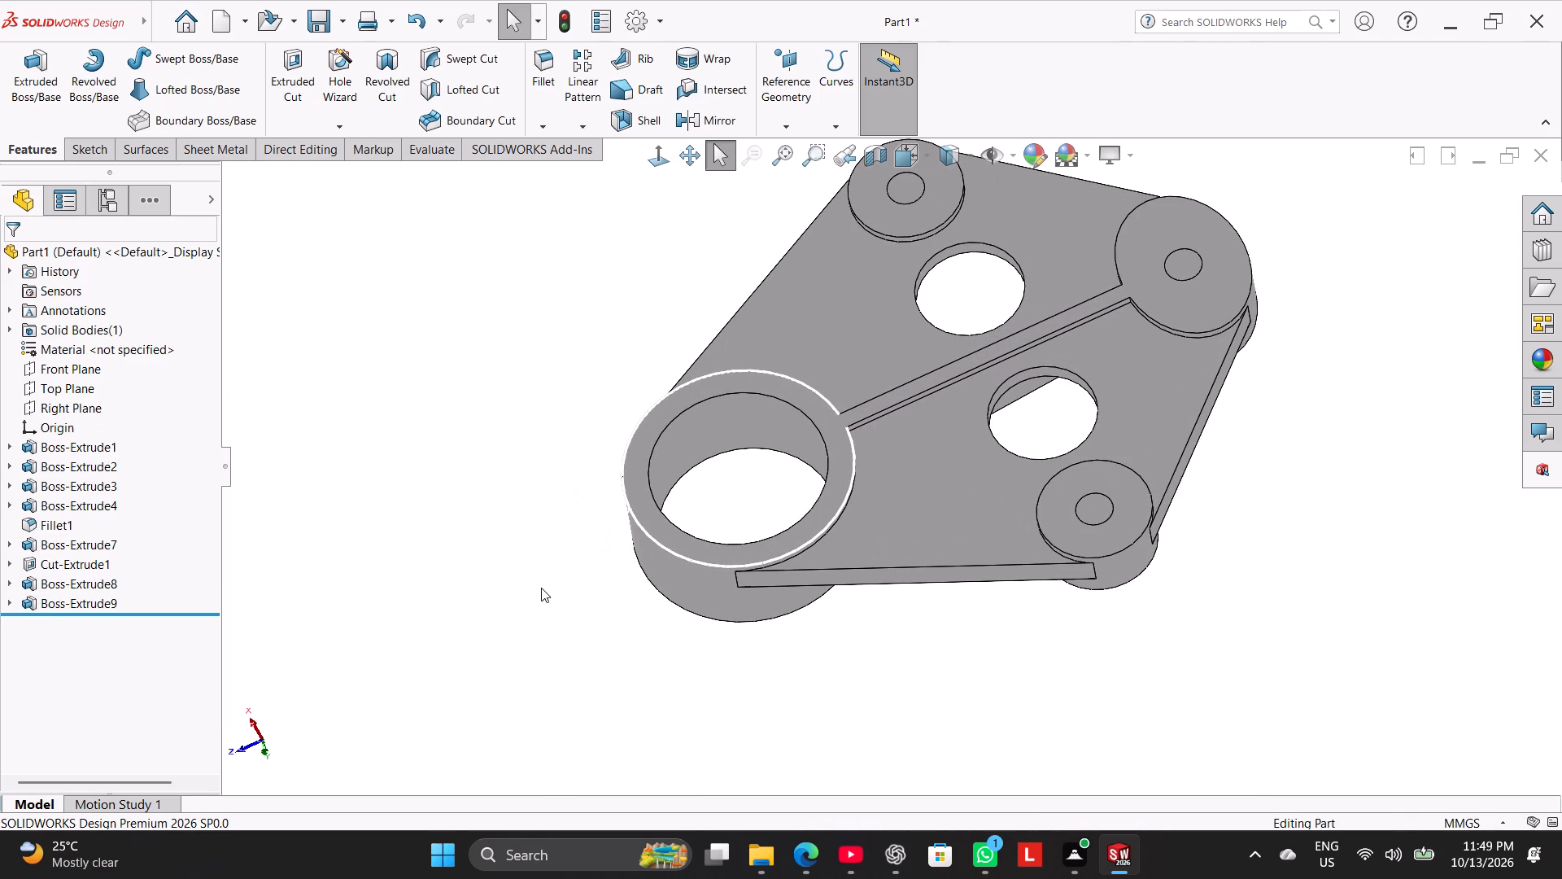
middle_click_drag(534, 580, 503, 492)
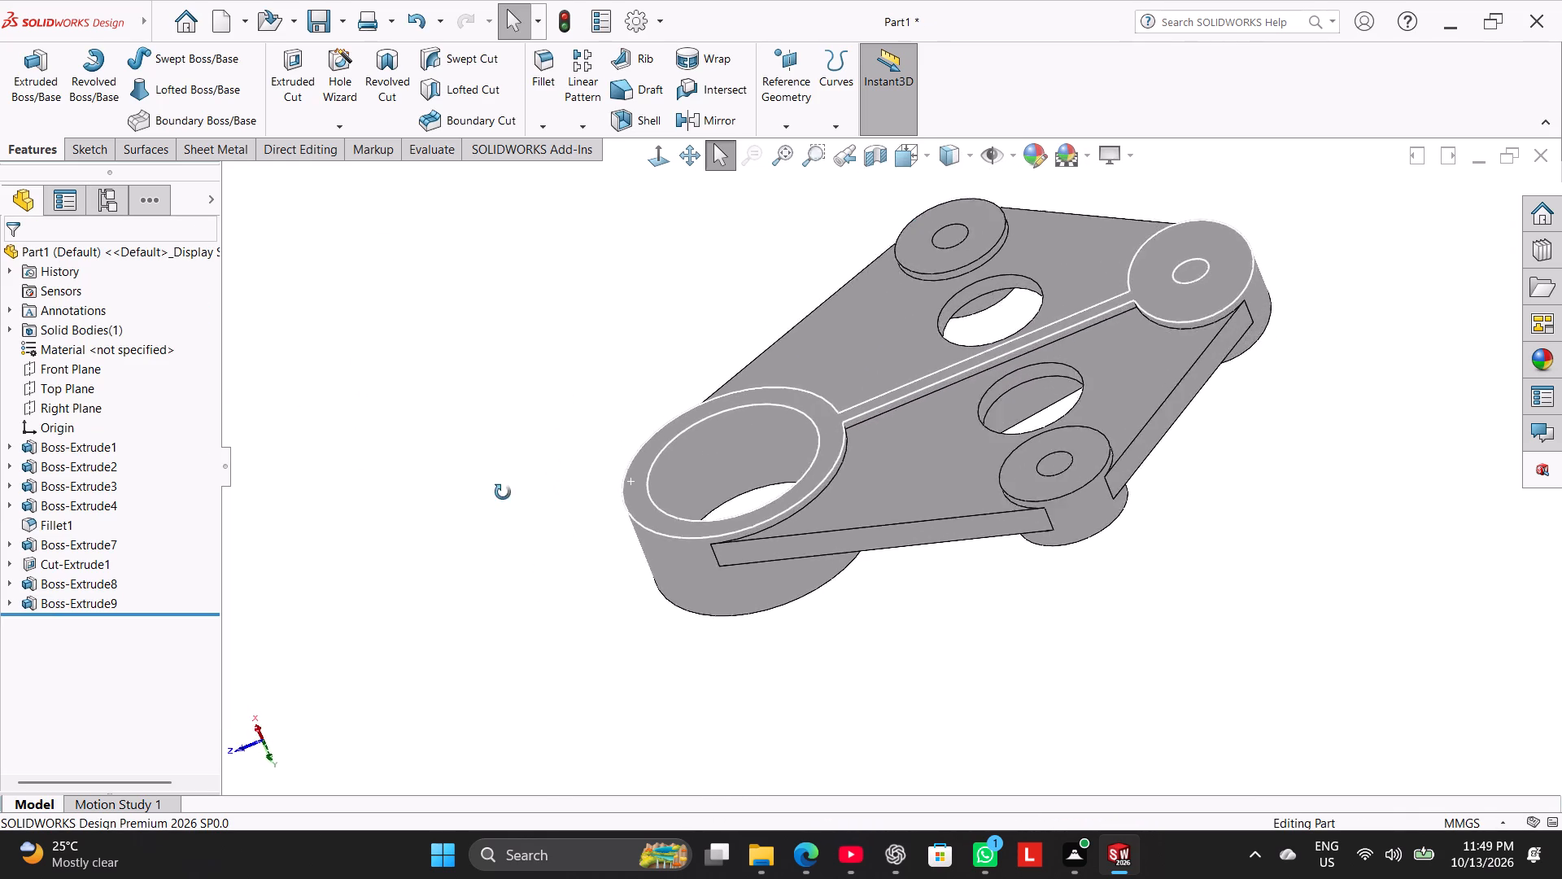
middle_click_drag(503, 492, 497, 472)
right_click_drag(489, 514, 644, 394)
right_click_drag(559, 532, 687, 293)
middle_click_drag(551, 467, 725, 560)
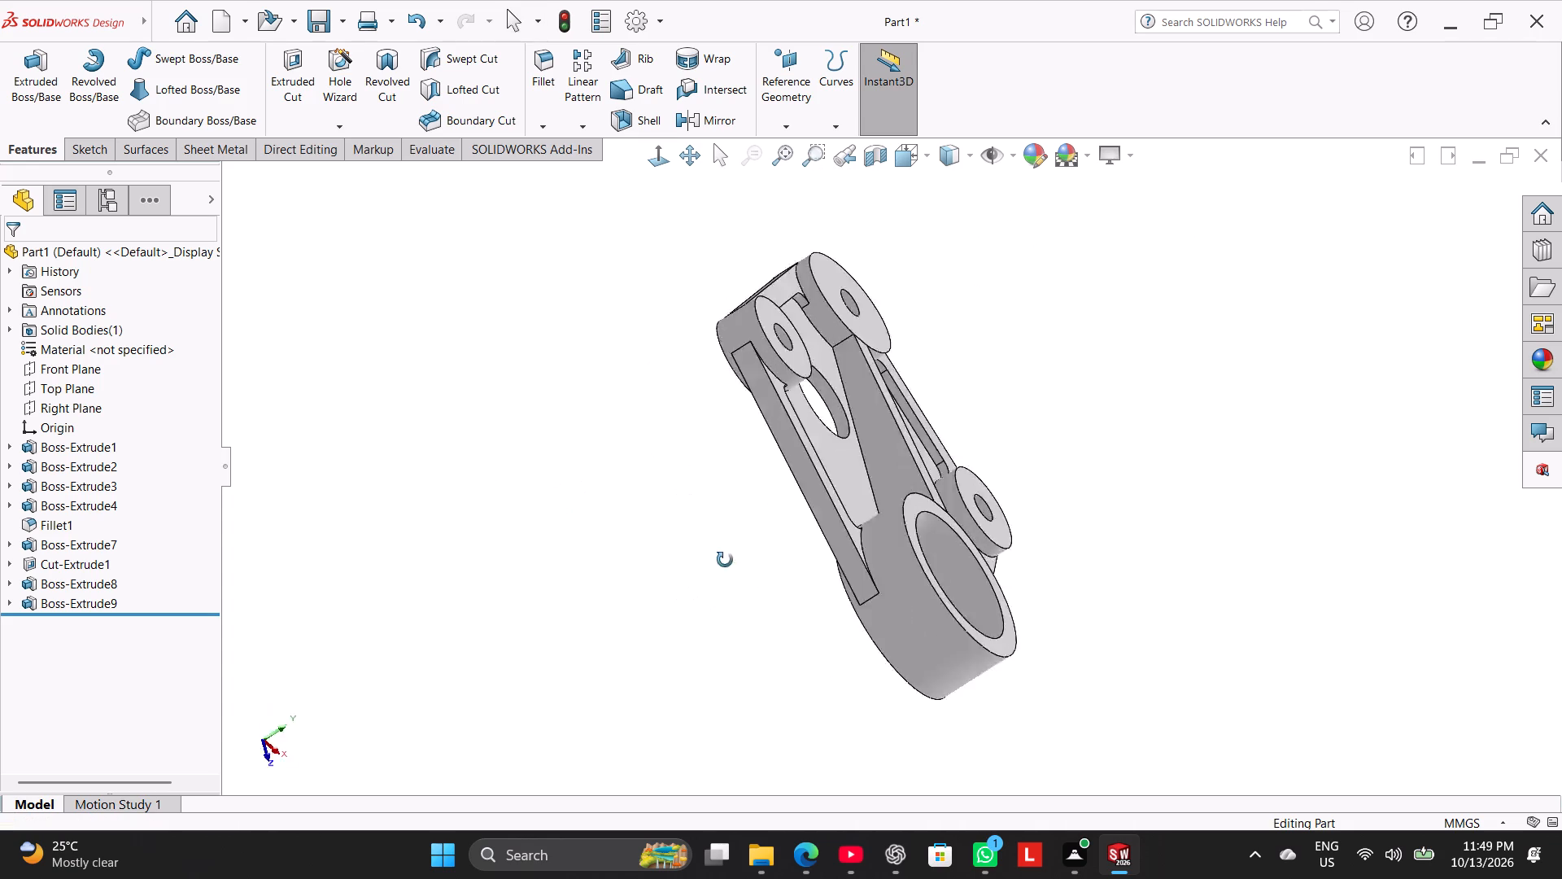
middle_click_drag(725, 560, 870, 335)
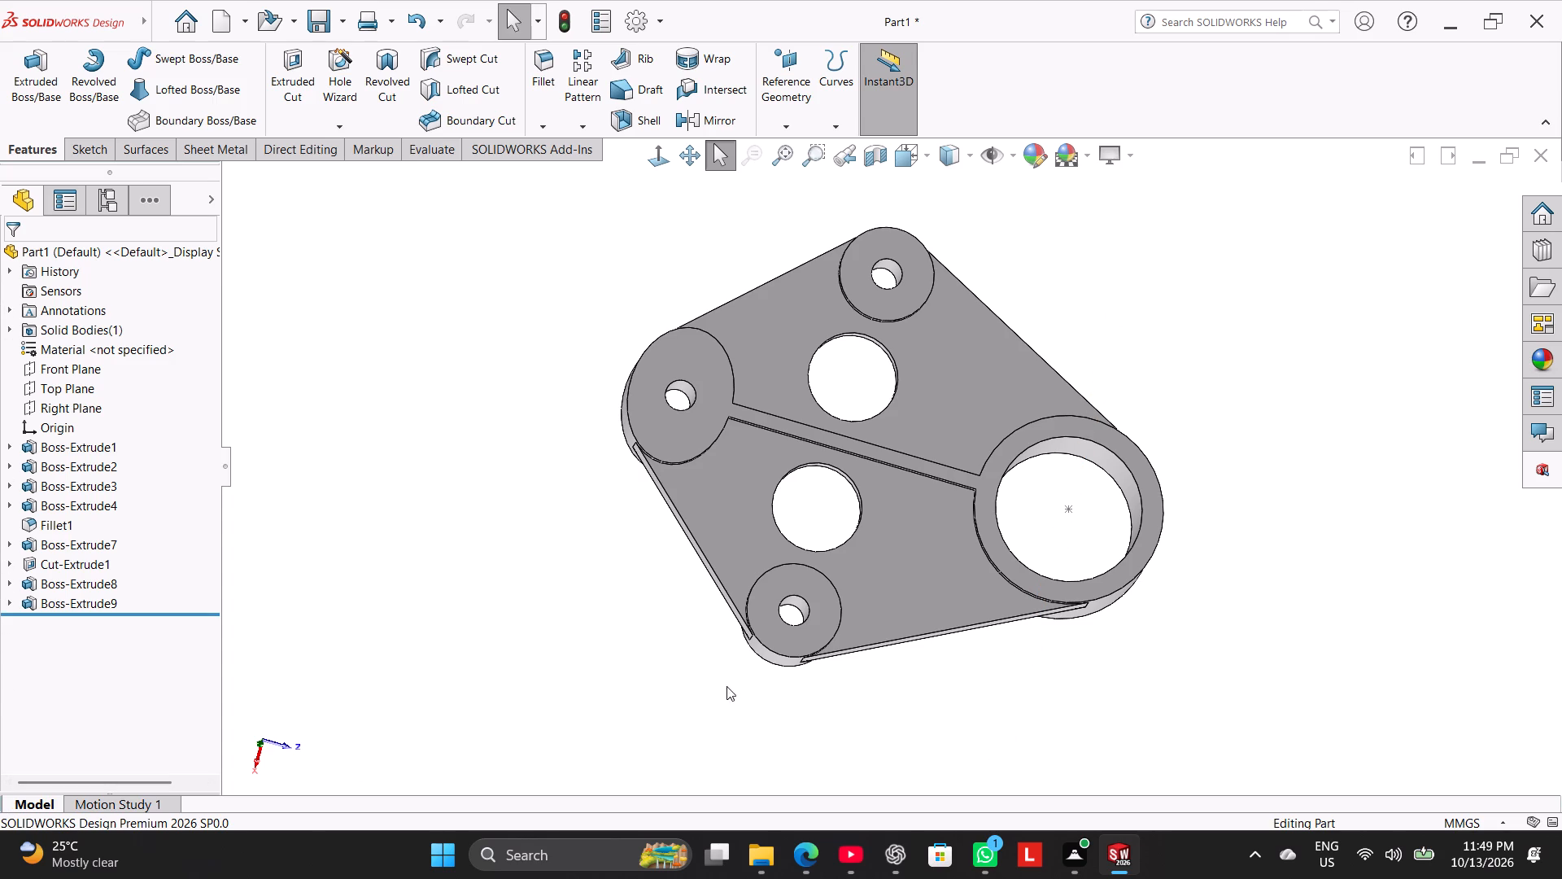
middle_click_drag(732, 699, 679, 483)
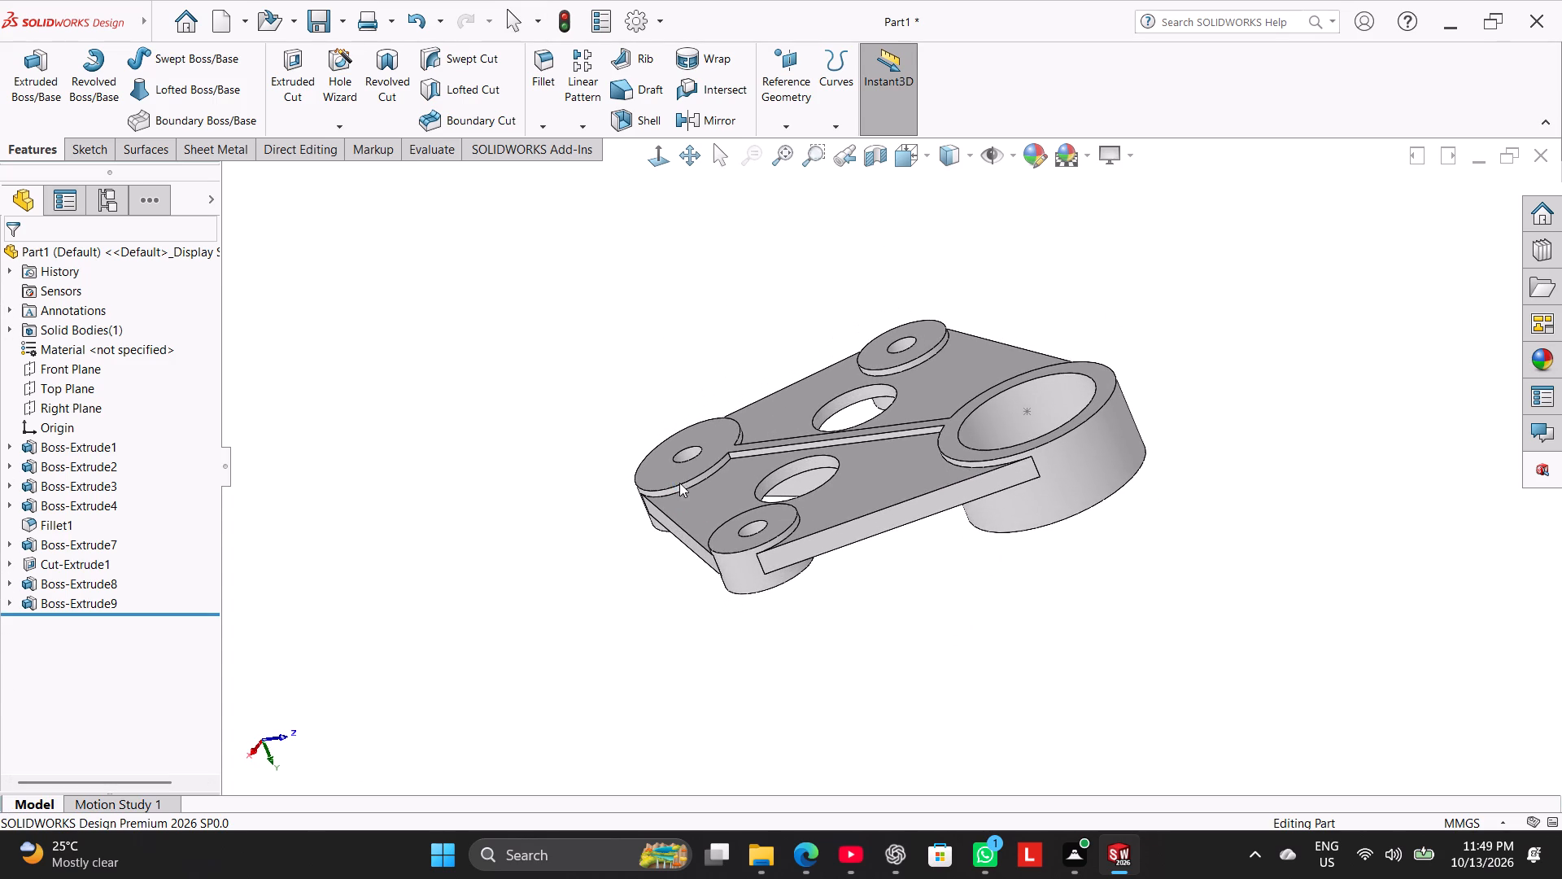
scroll(878, 527, "down", 2)
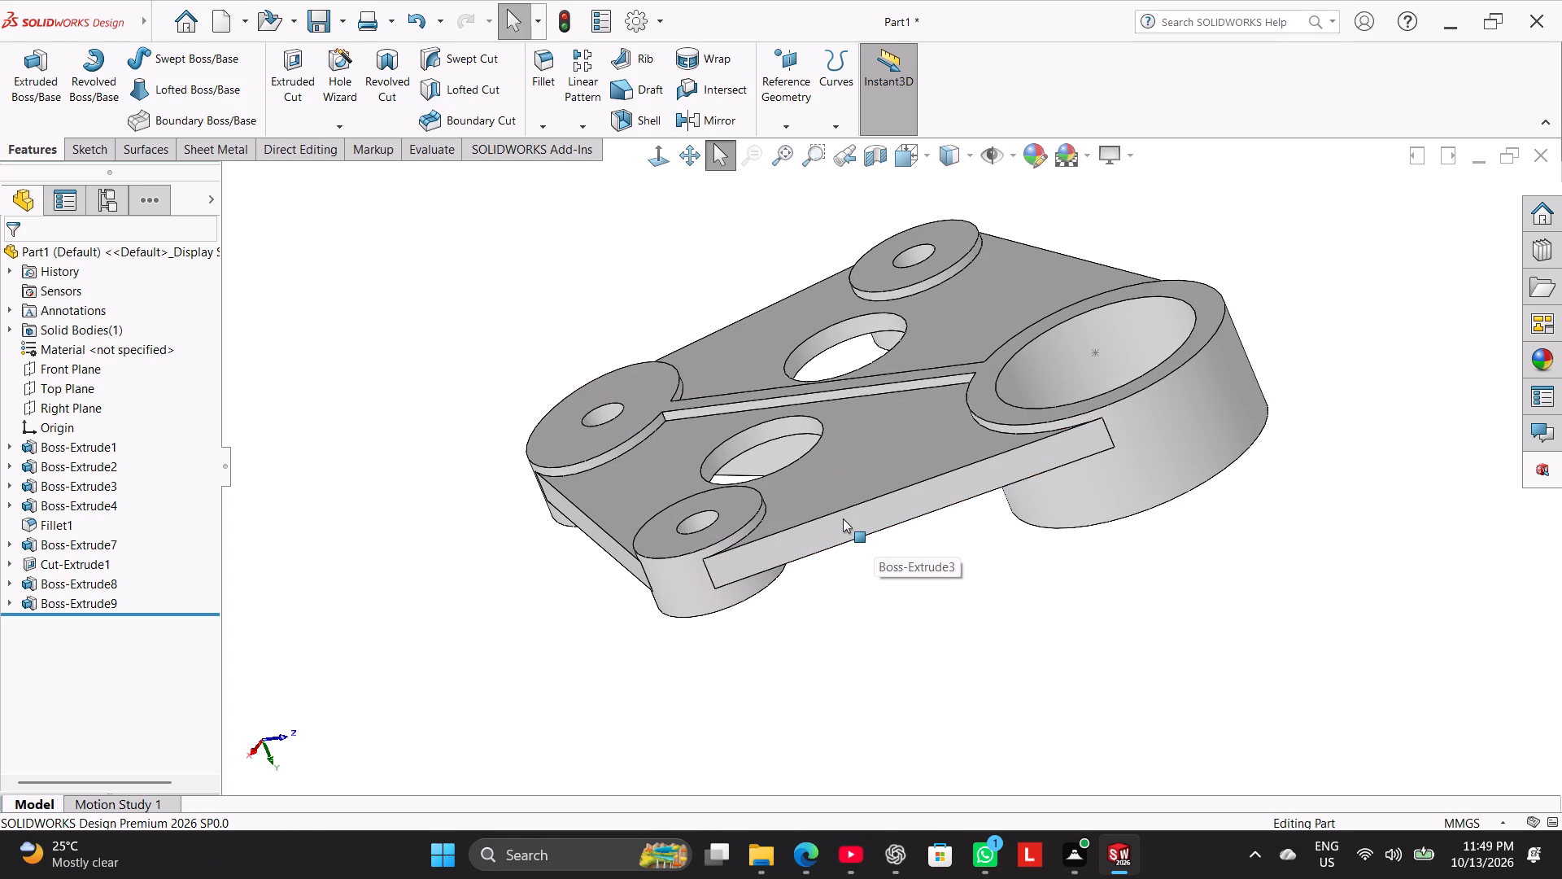
scroll(843, 515, "down", 1)
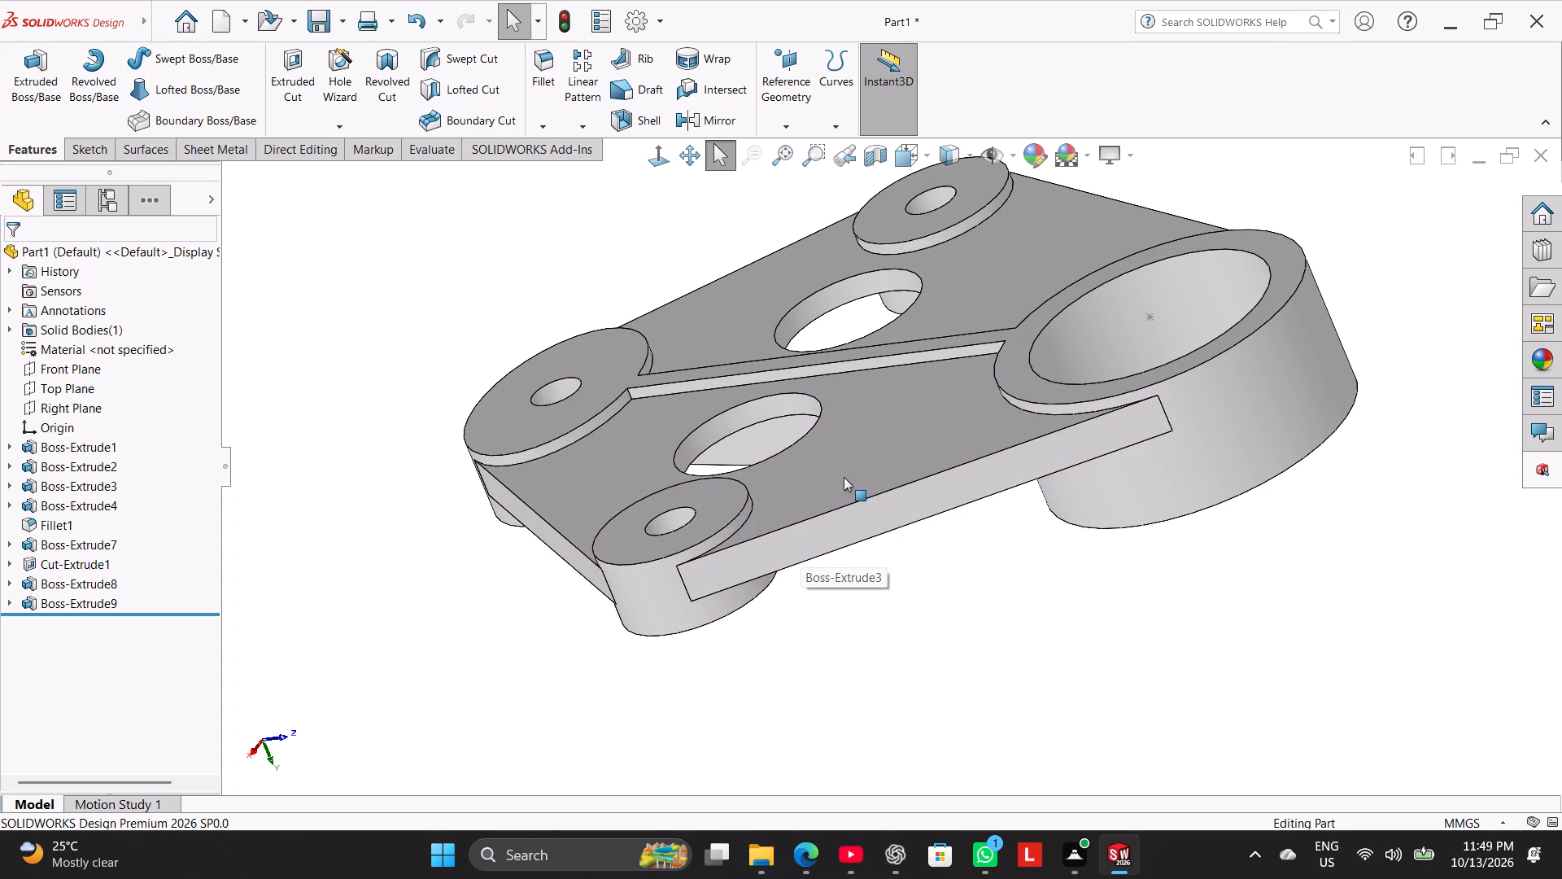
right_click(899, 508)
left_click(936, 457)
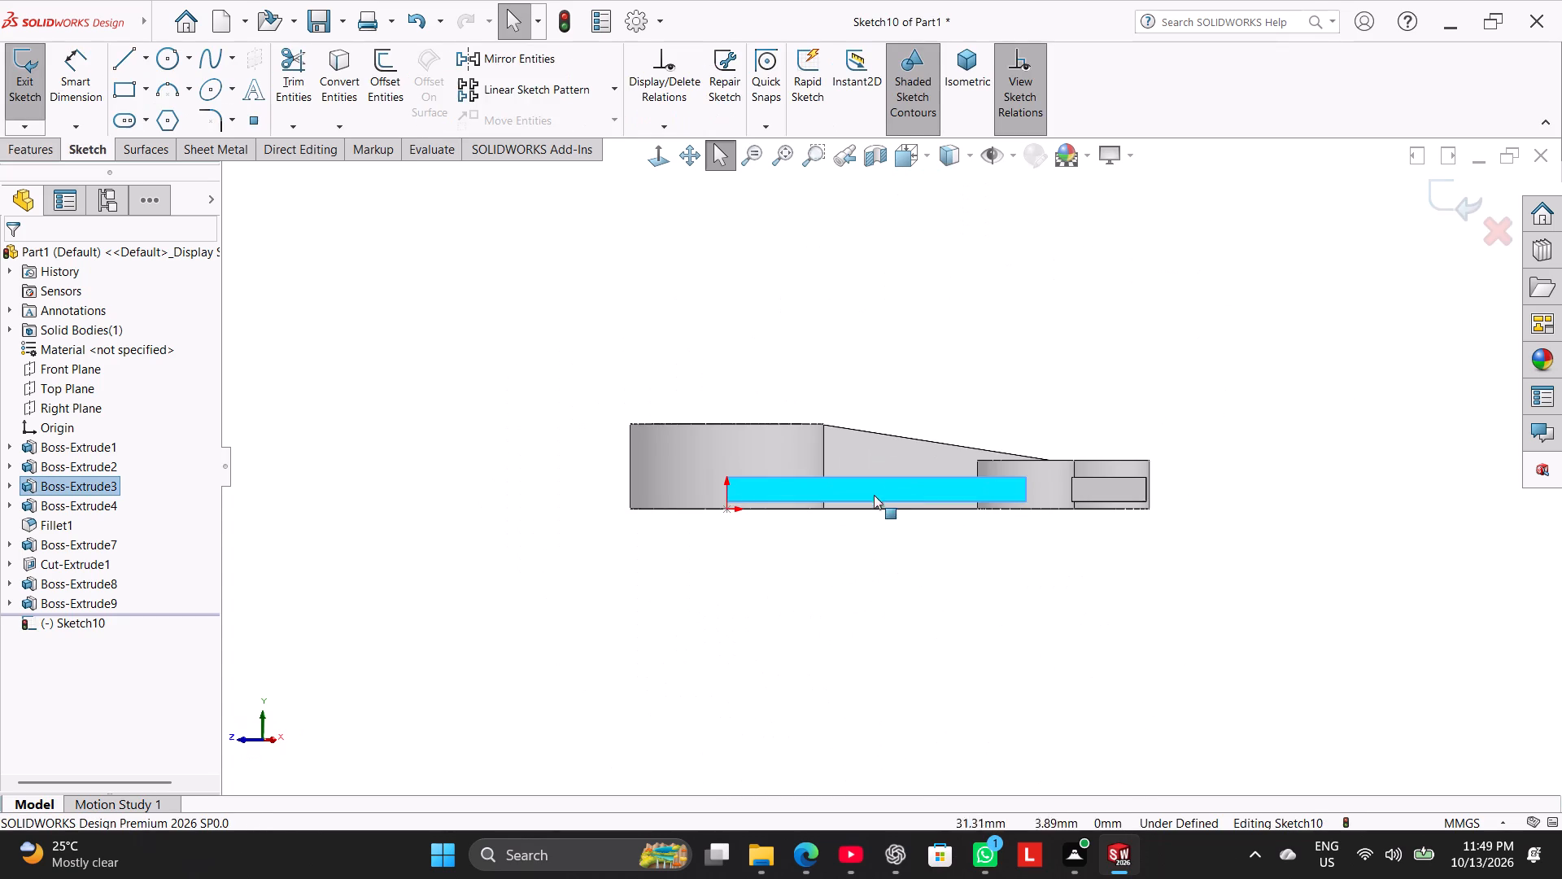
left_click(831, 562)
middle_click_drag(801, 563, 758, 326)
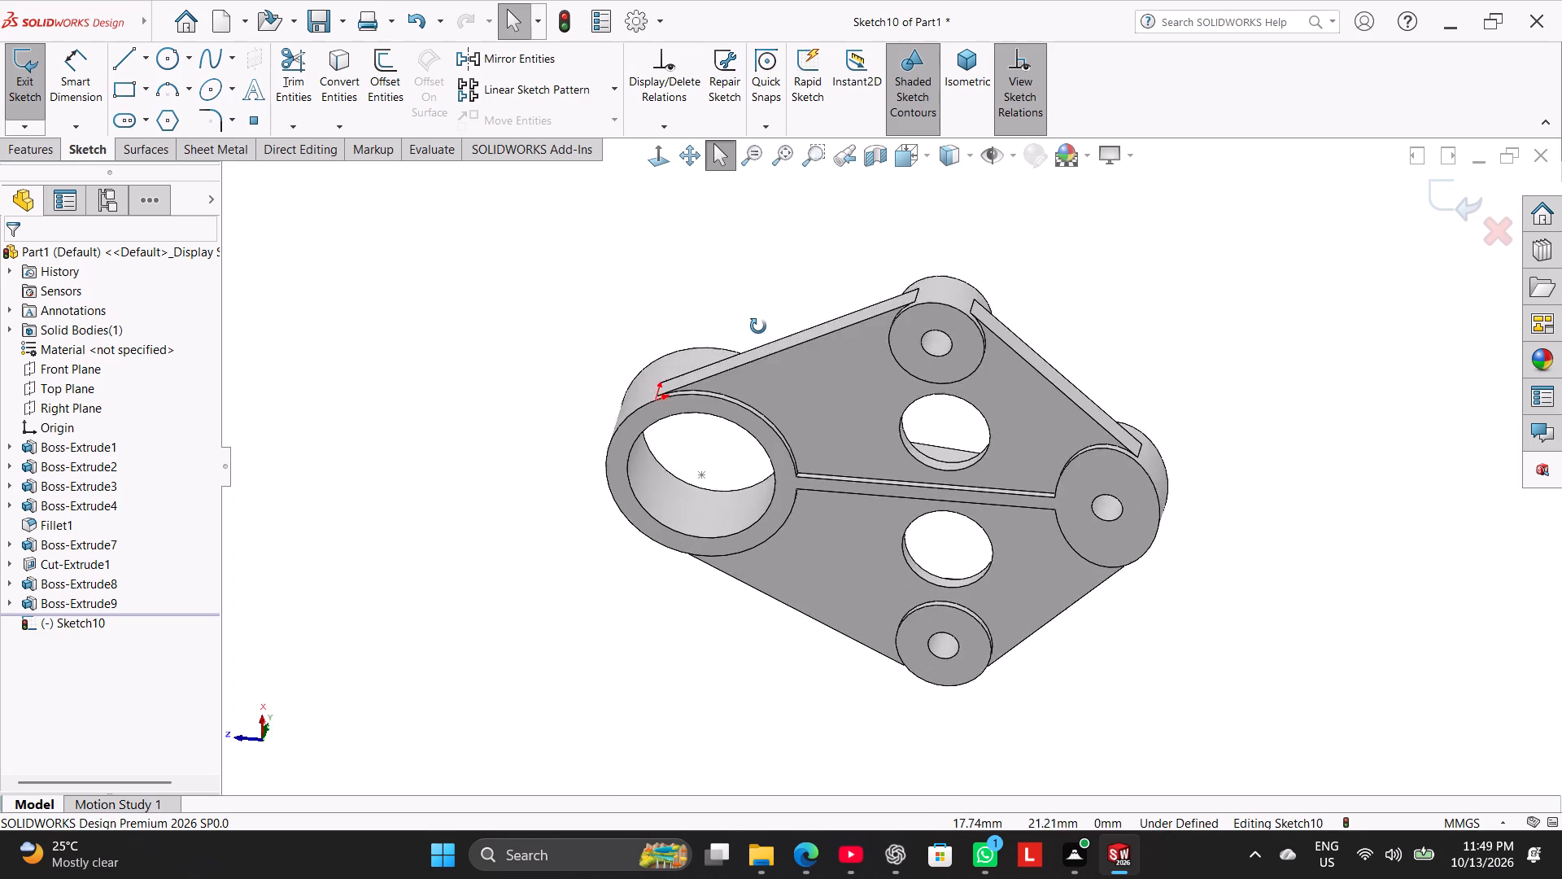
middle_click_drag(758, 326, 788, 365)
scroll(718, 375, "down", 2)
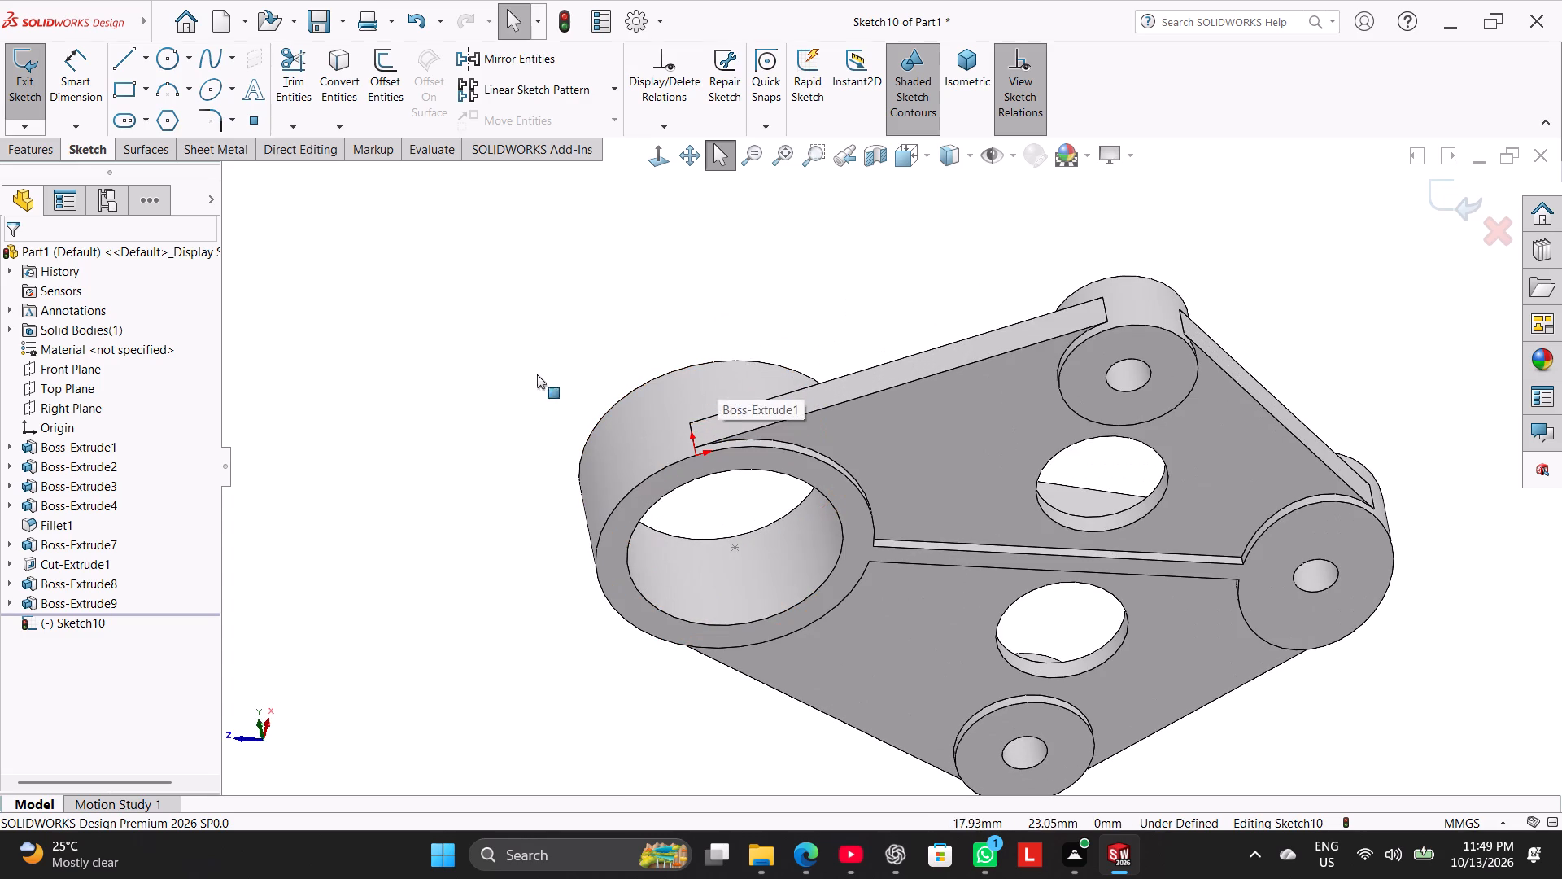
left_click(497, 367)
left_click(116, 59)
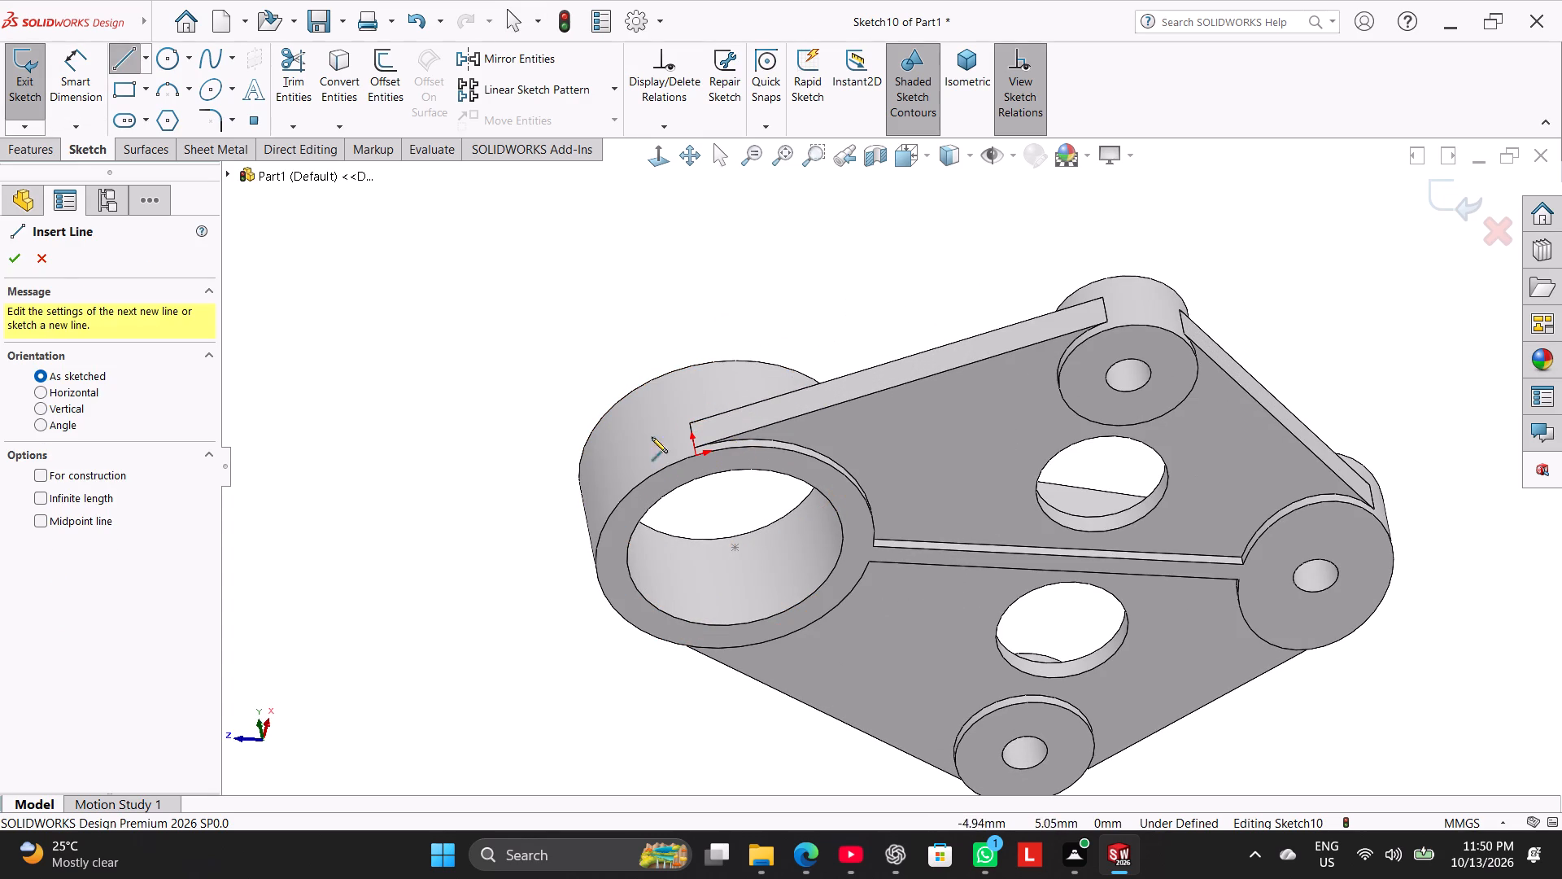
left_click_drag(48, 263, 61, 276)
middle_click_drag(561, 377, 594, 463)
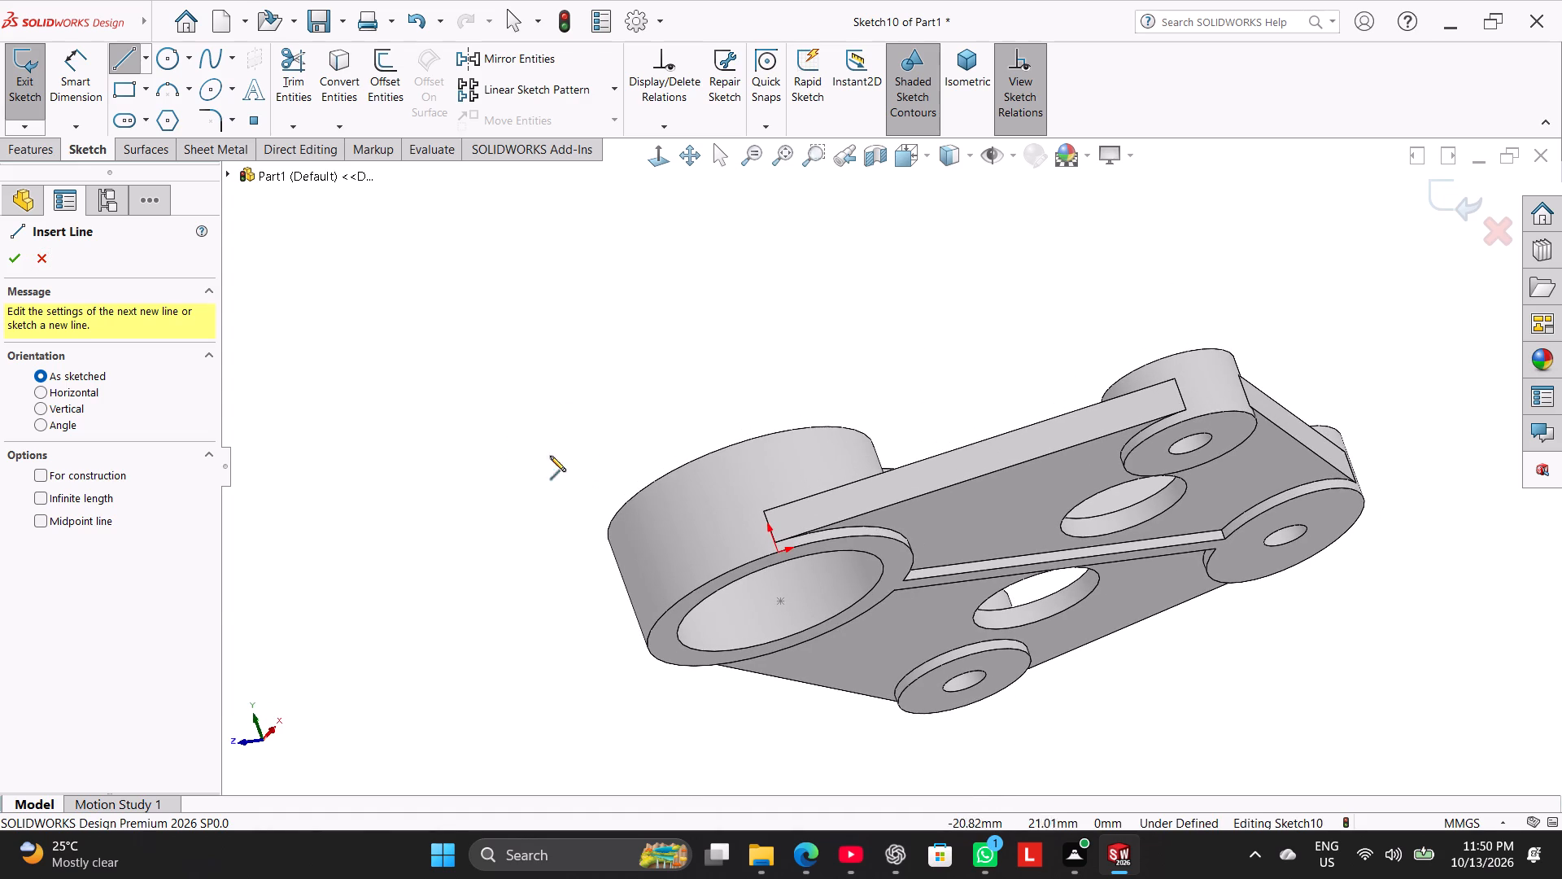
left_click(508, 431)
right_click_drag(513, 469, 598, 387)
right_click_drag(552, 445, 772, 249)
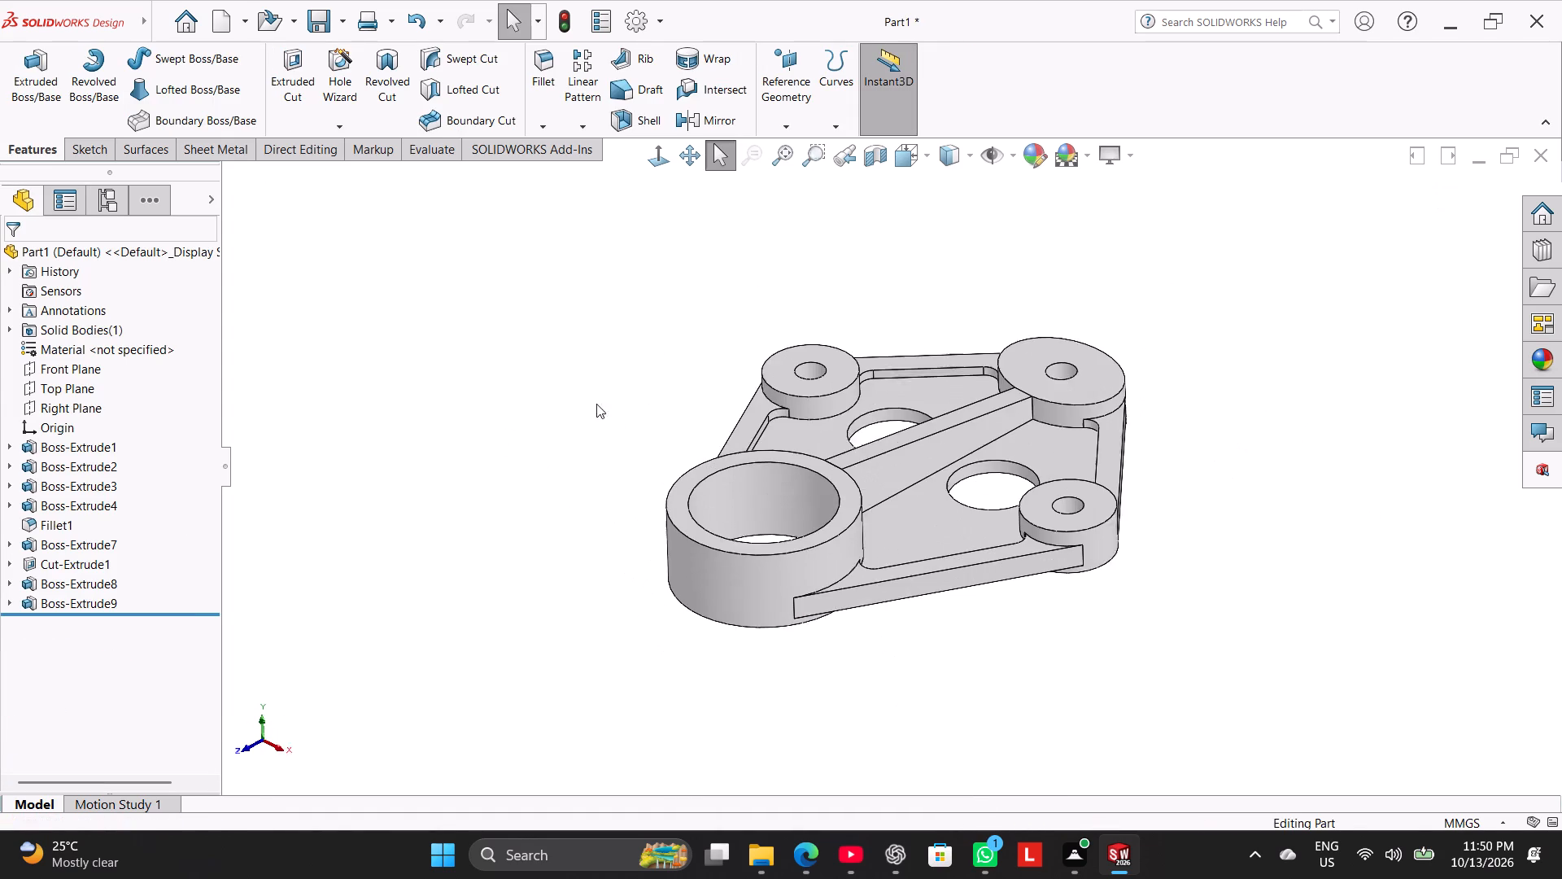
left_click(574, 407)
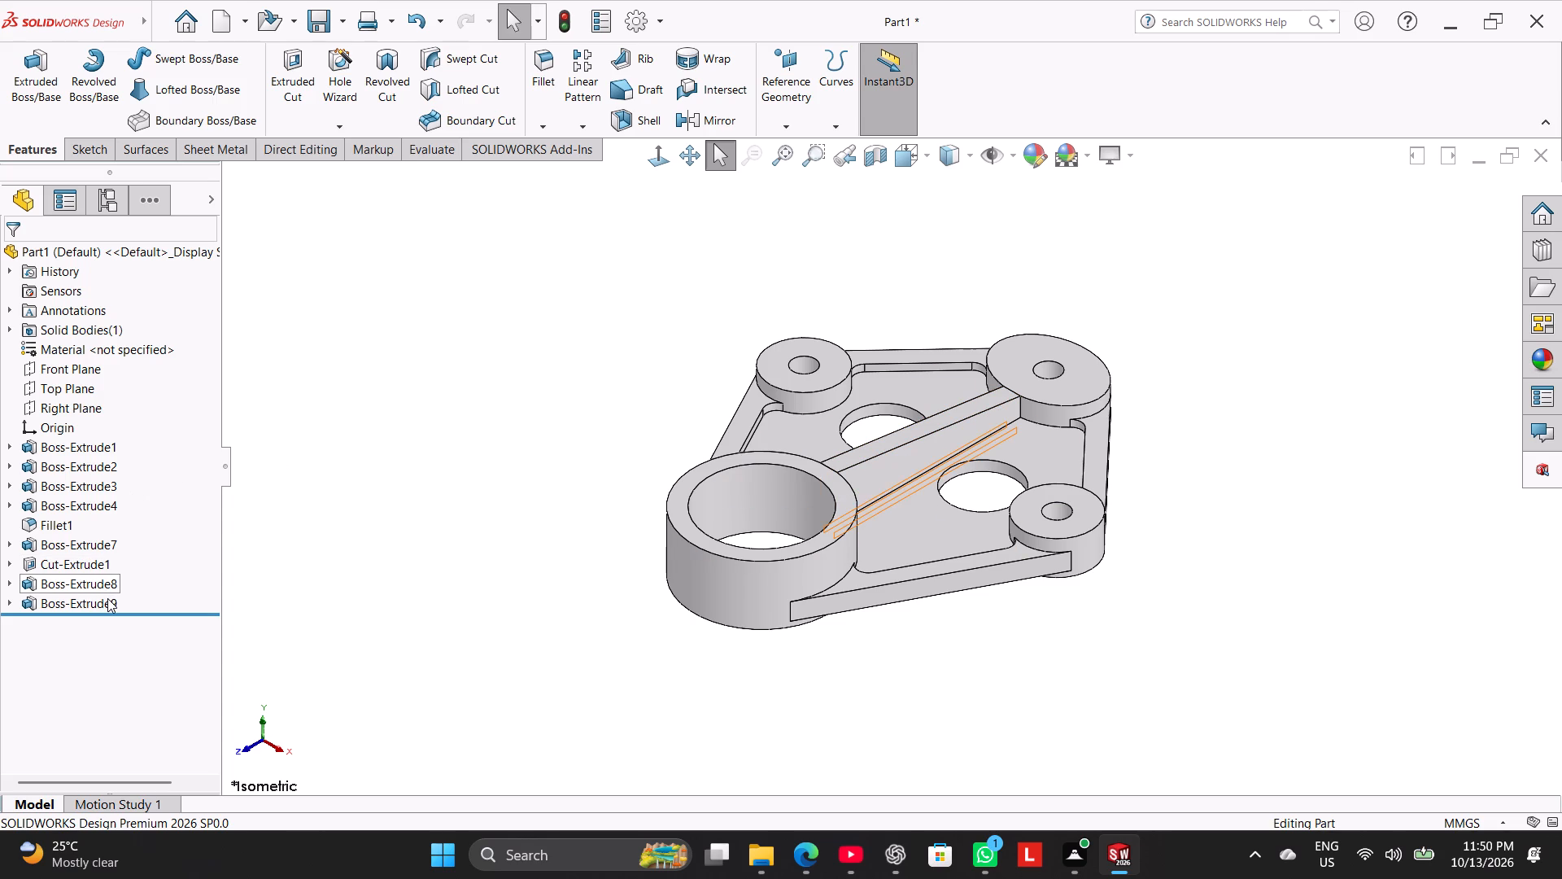
Start a sketch on the underside face of the plate beside the central rib.
middle_click_drag(476, 530, 389, 344)
middle_click_drag(442, 519, 412, 390)
scroll(444, 505, "up", 1)
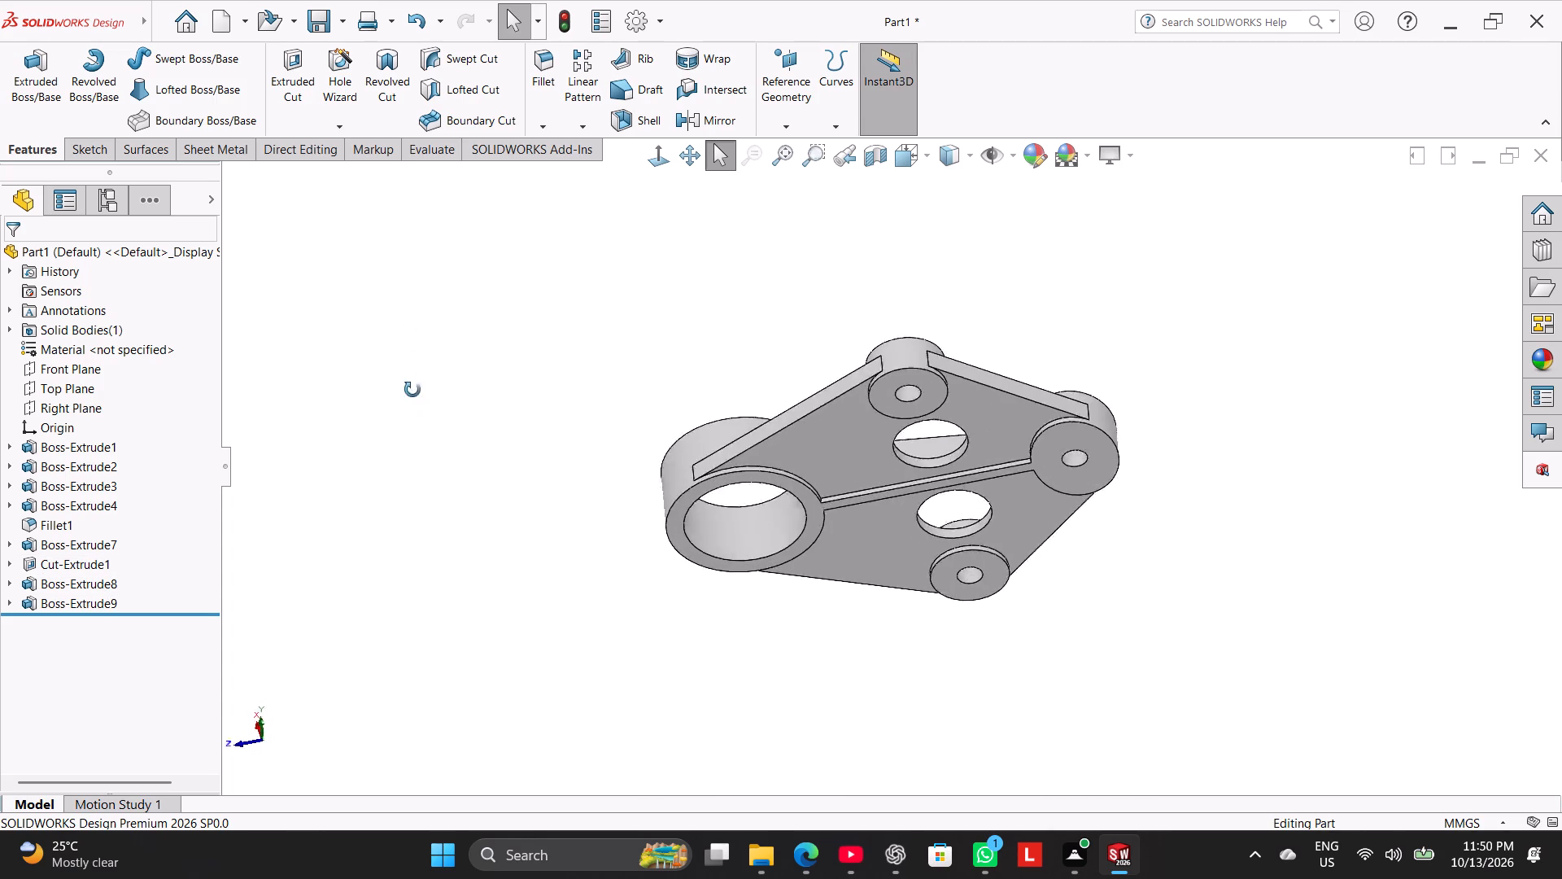
middle_click_drag(412, 390, 396, 306)
right_click(836, 426)
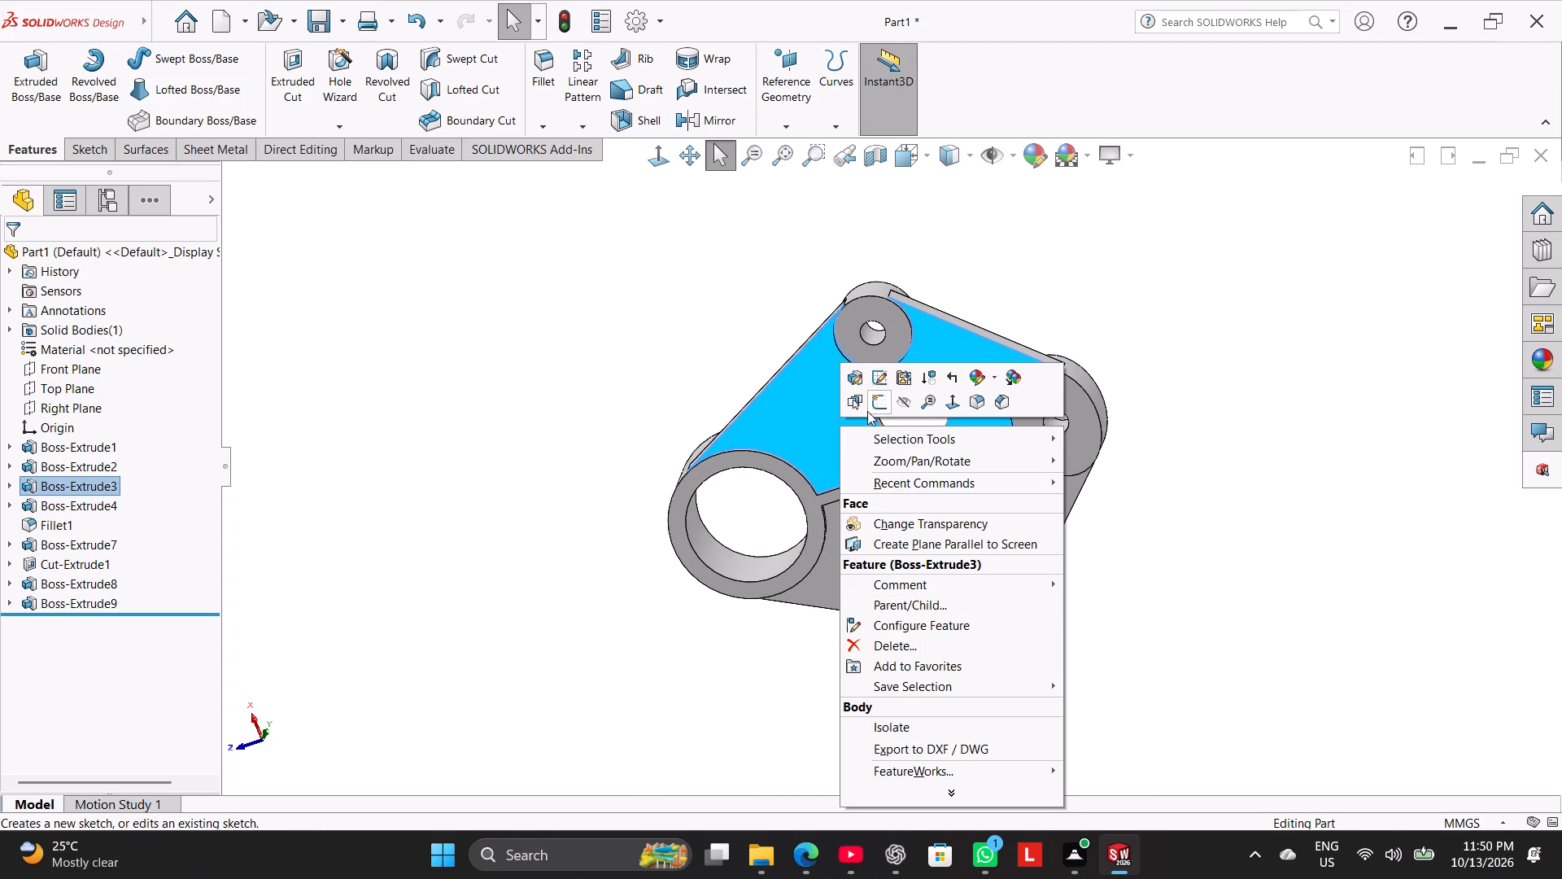
left_click(874, 405)
left_click(671, 366)
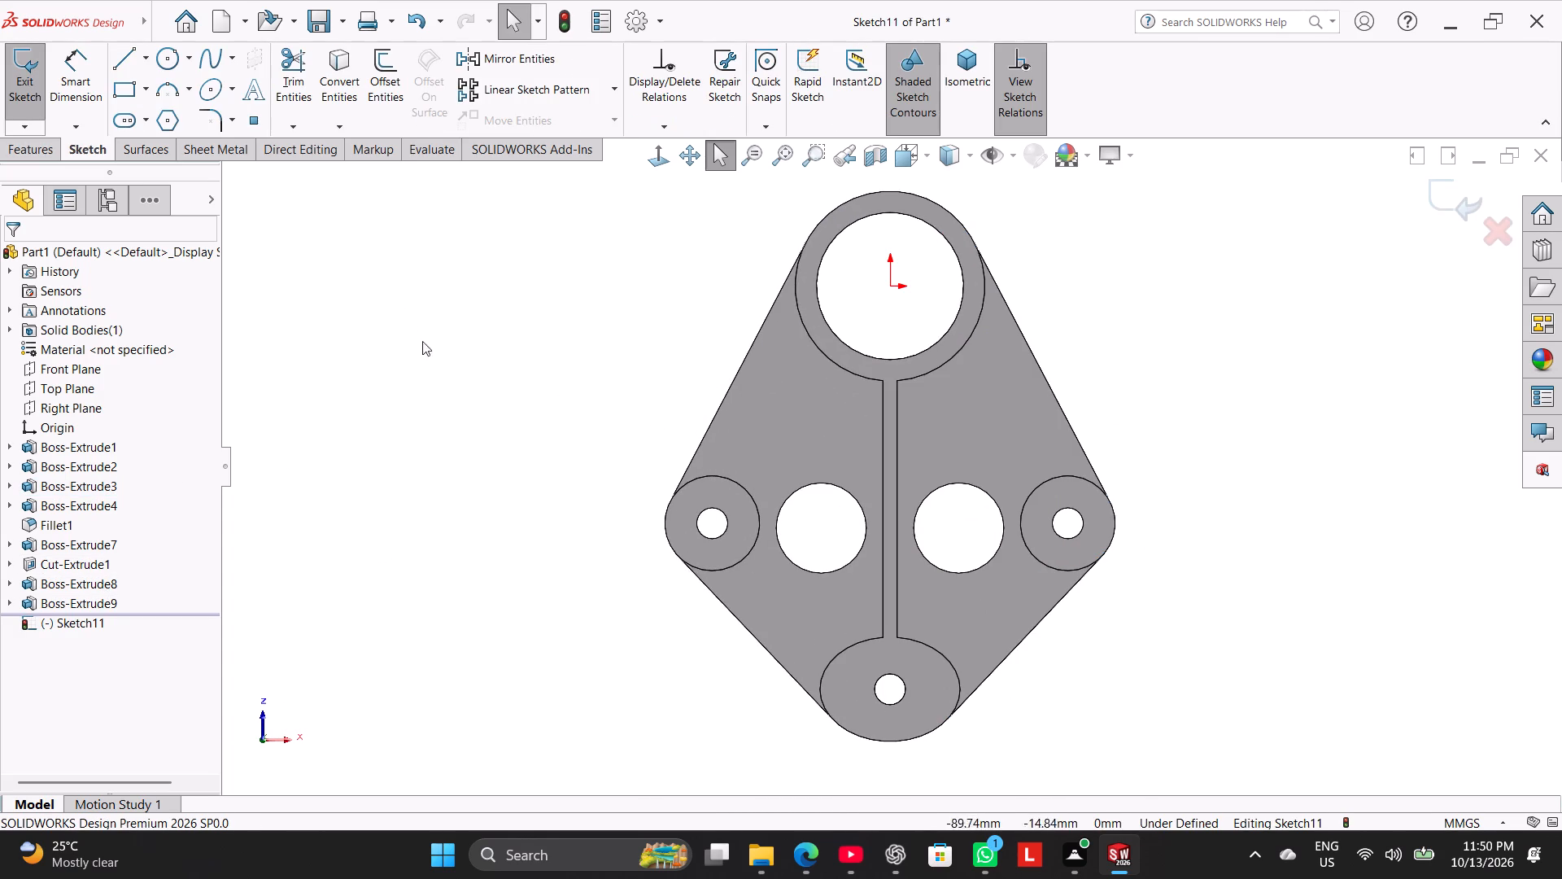
Convert the two straight plate edges adjoining the elliptical end boss, both circular side-boss outlines and the end boss's elliptical outline into sketch entities.
left_click(329, 73)
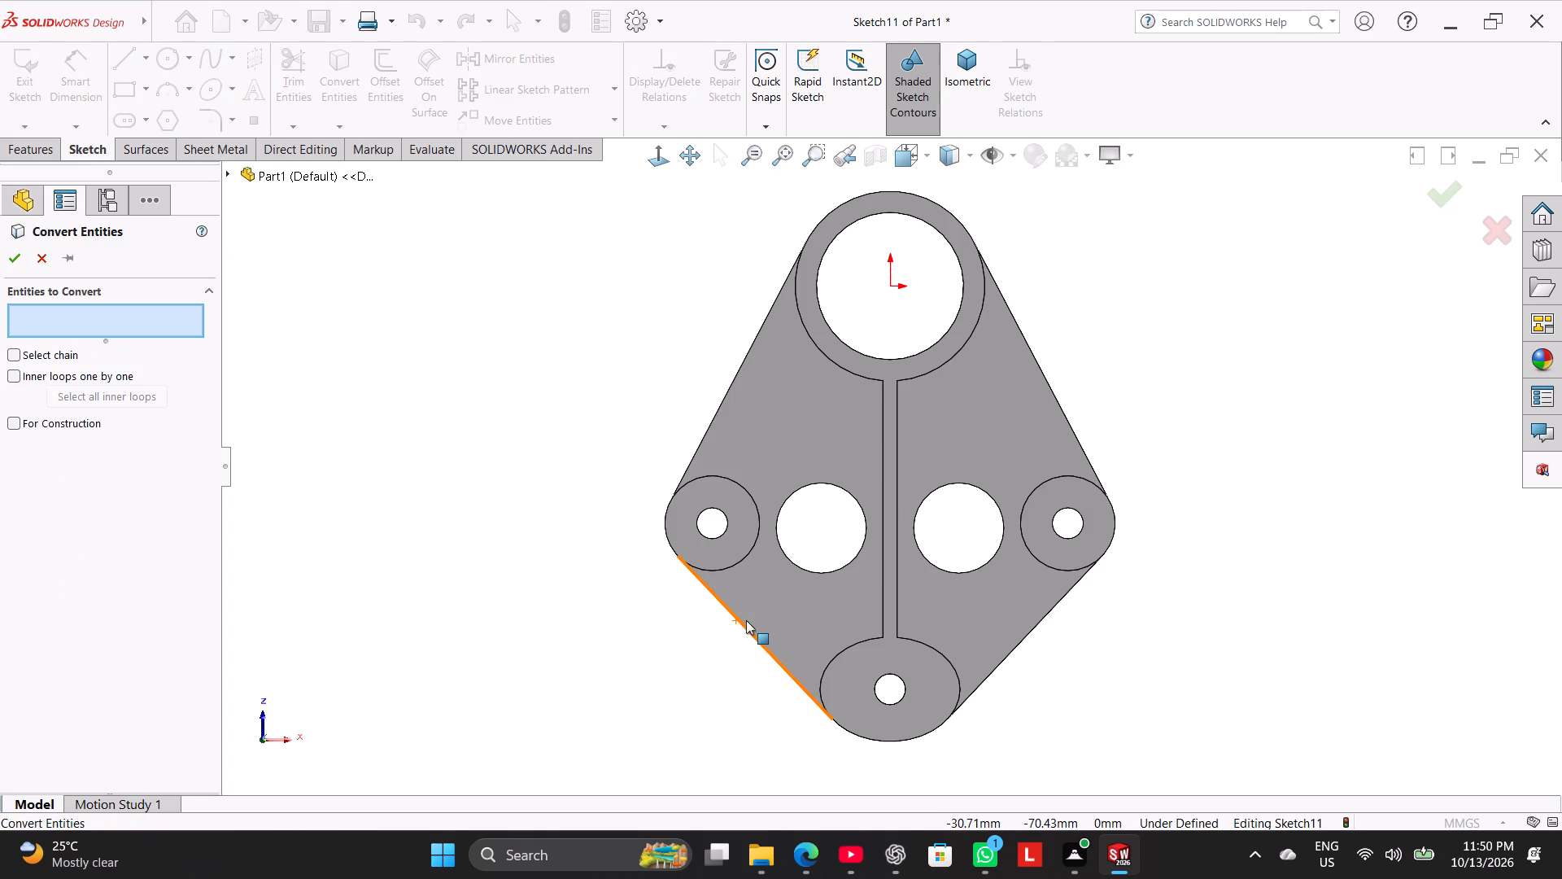
left_click(743, 623)
left_click(1019, 644)
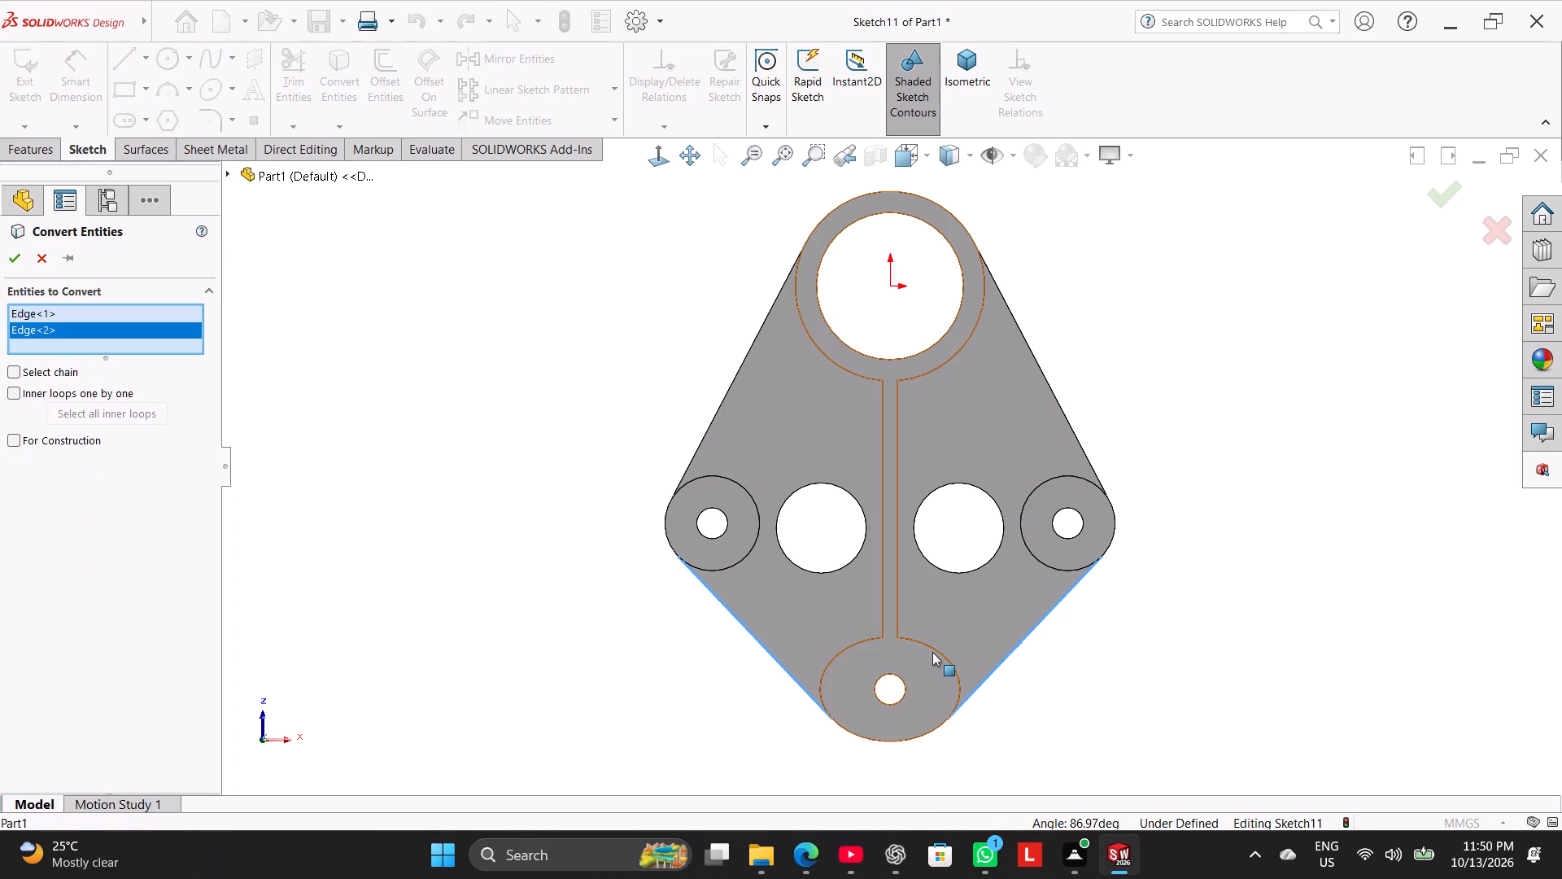
left_click(665, 520)
left_click(1100, 555)
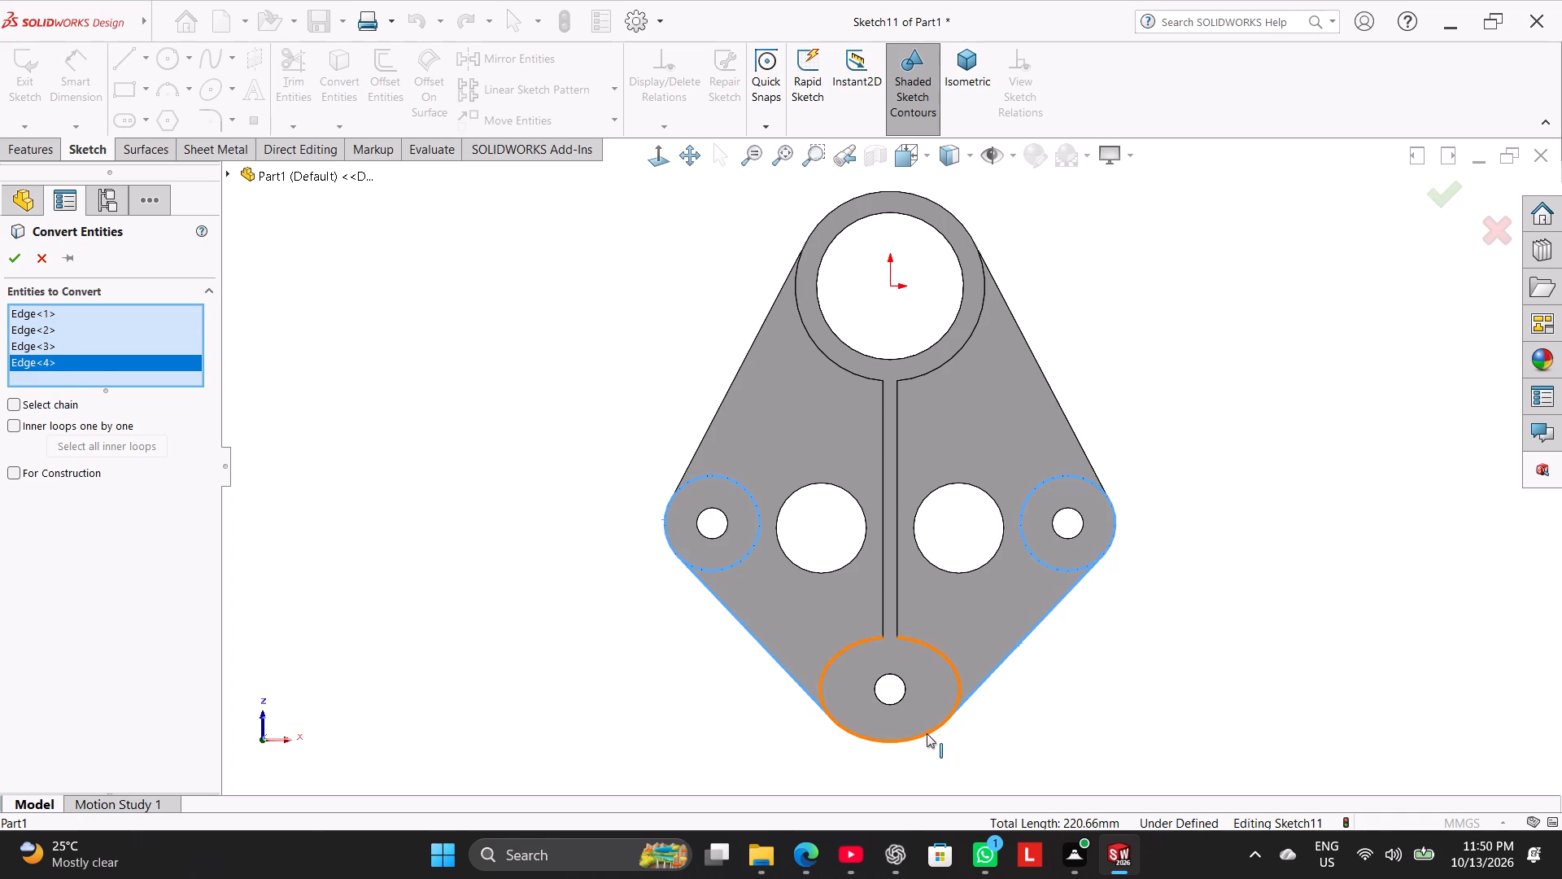
left_click(927, 733)
left_click(15, 253)
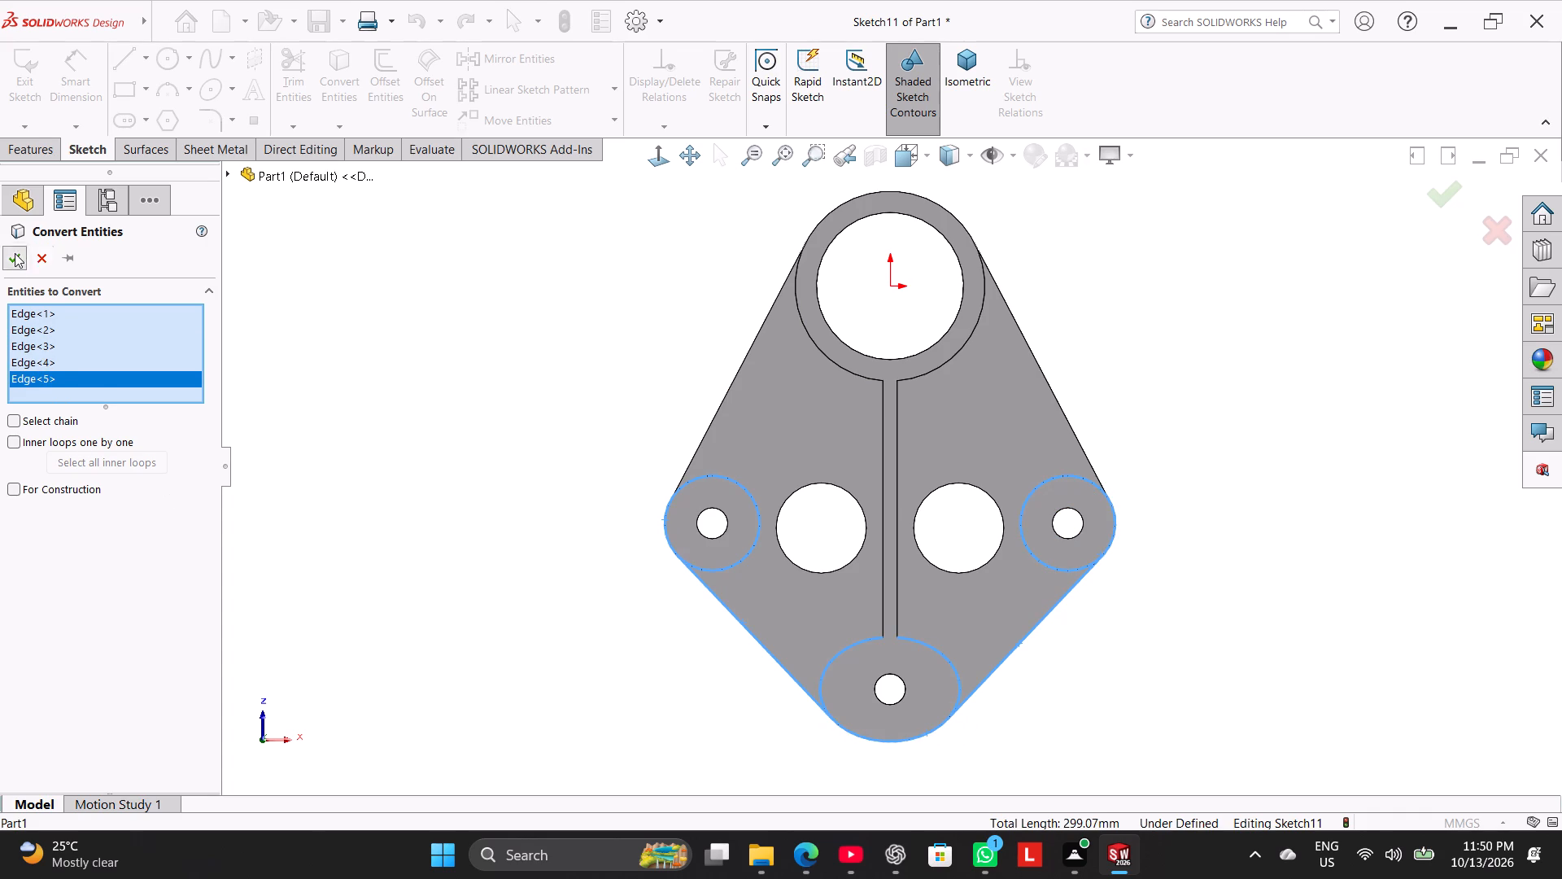
left_click(340, 437)
Power-trim the inner portions of the converted ellipse on both sides of the rib, keeping its outer arc.
left_click_drag(297, 75, 302, 94)
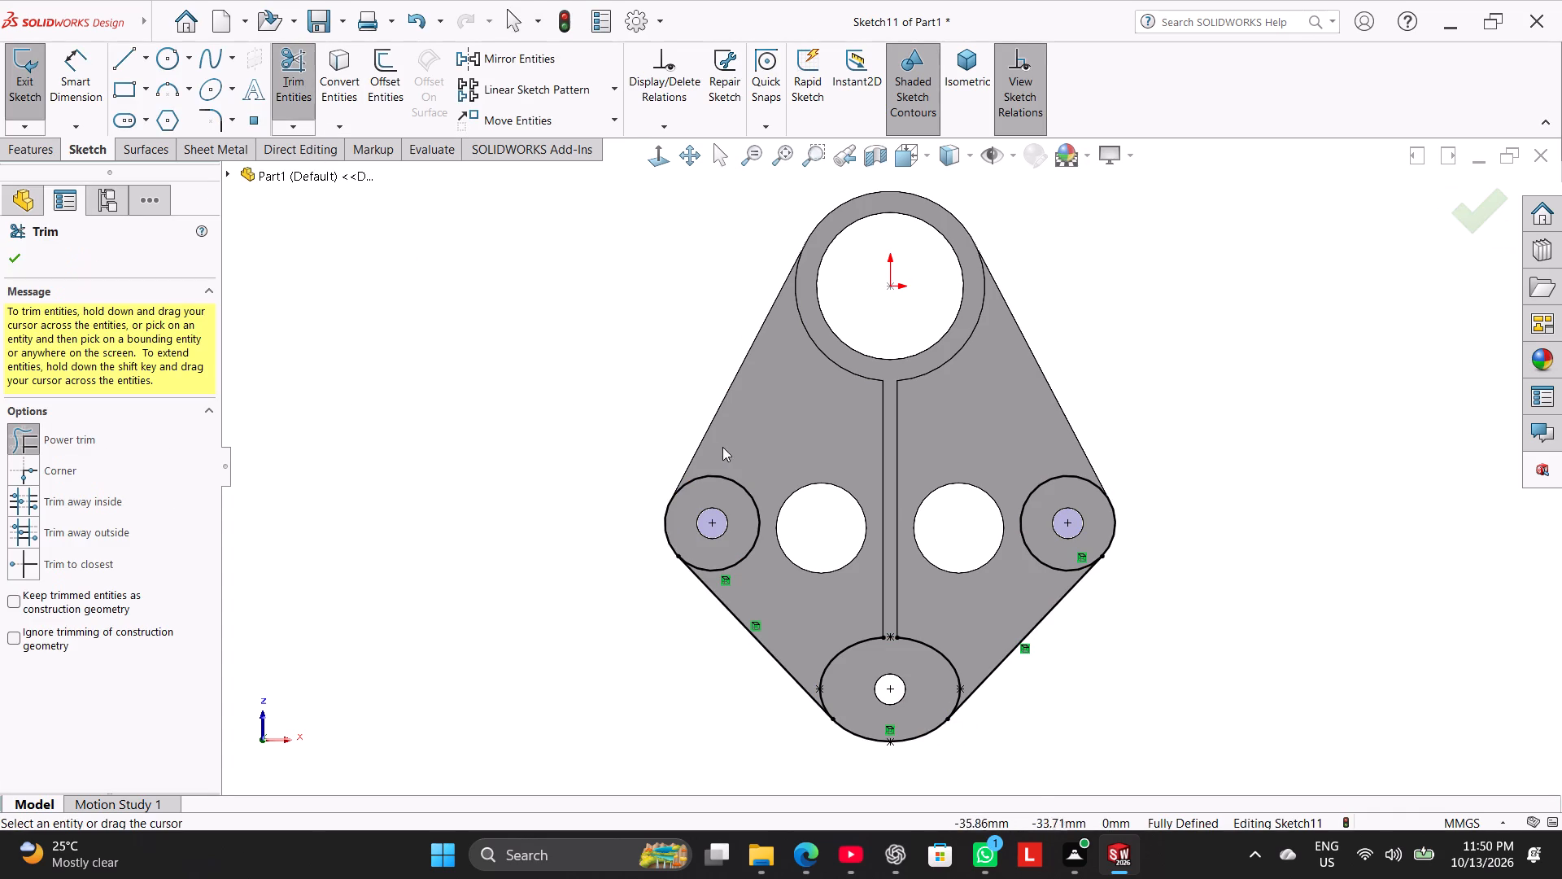
left_click_drag(803, 623, 893, 664)
left_click_drag(944, 624, 907, 682)
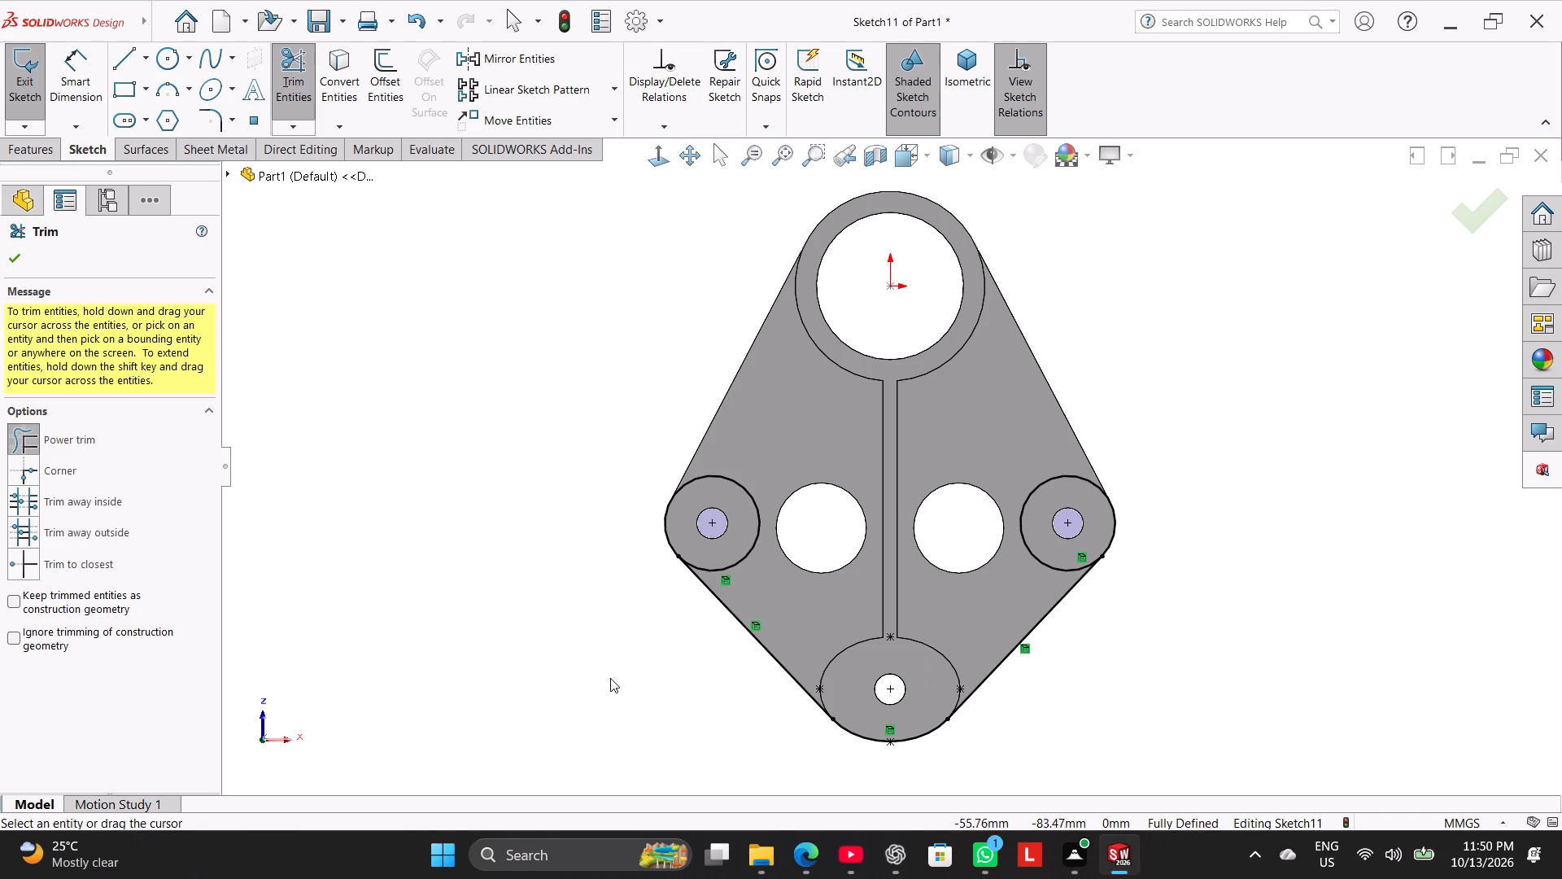
right_click(478, 639)
left_click(543, 688)
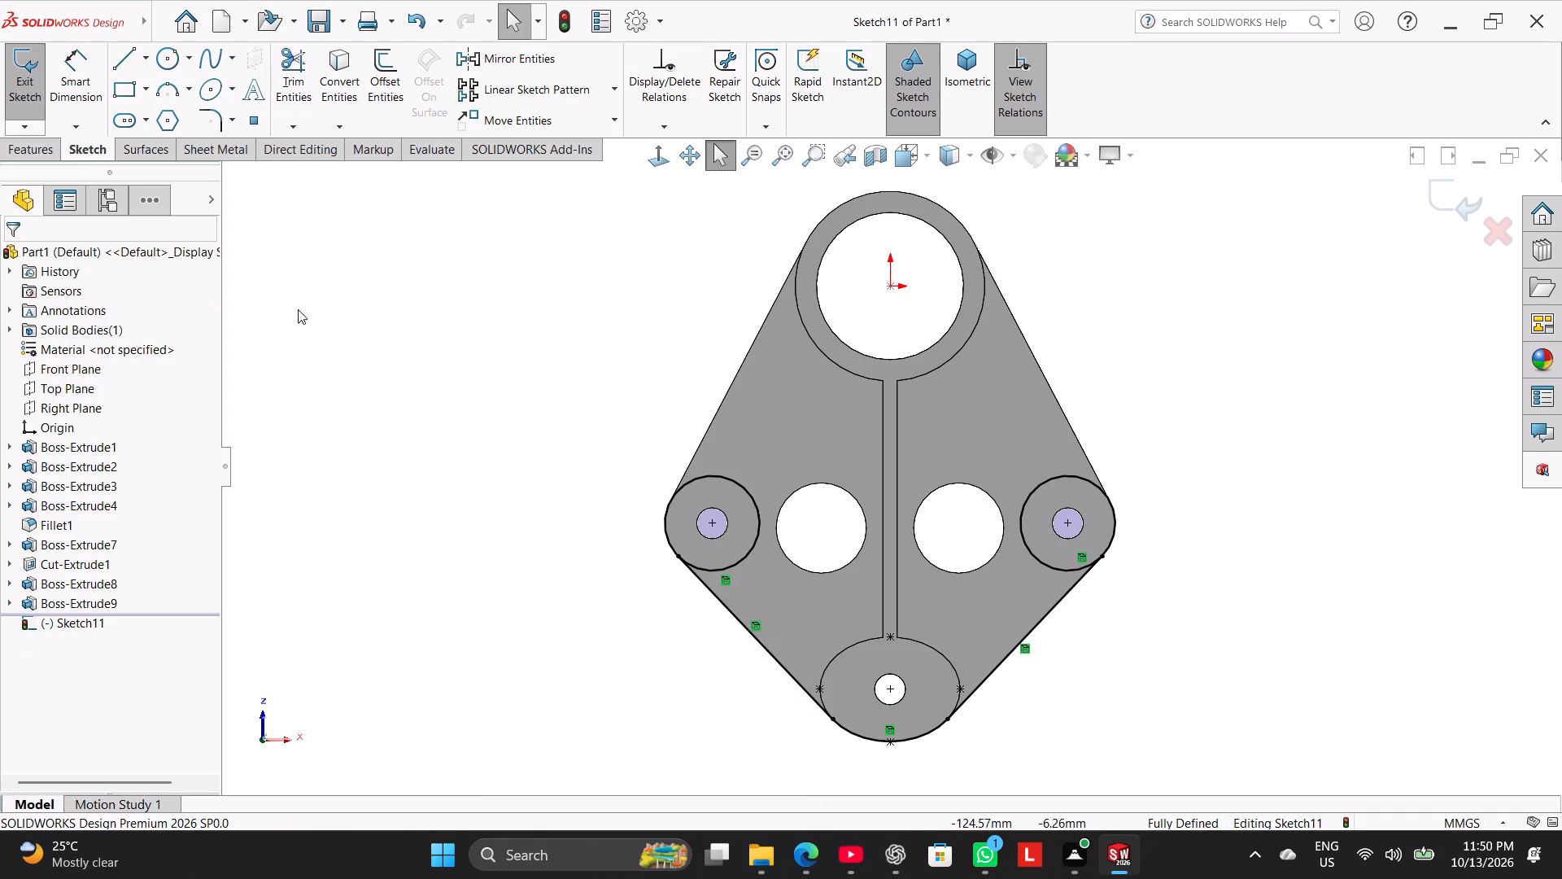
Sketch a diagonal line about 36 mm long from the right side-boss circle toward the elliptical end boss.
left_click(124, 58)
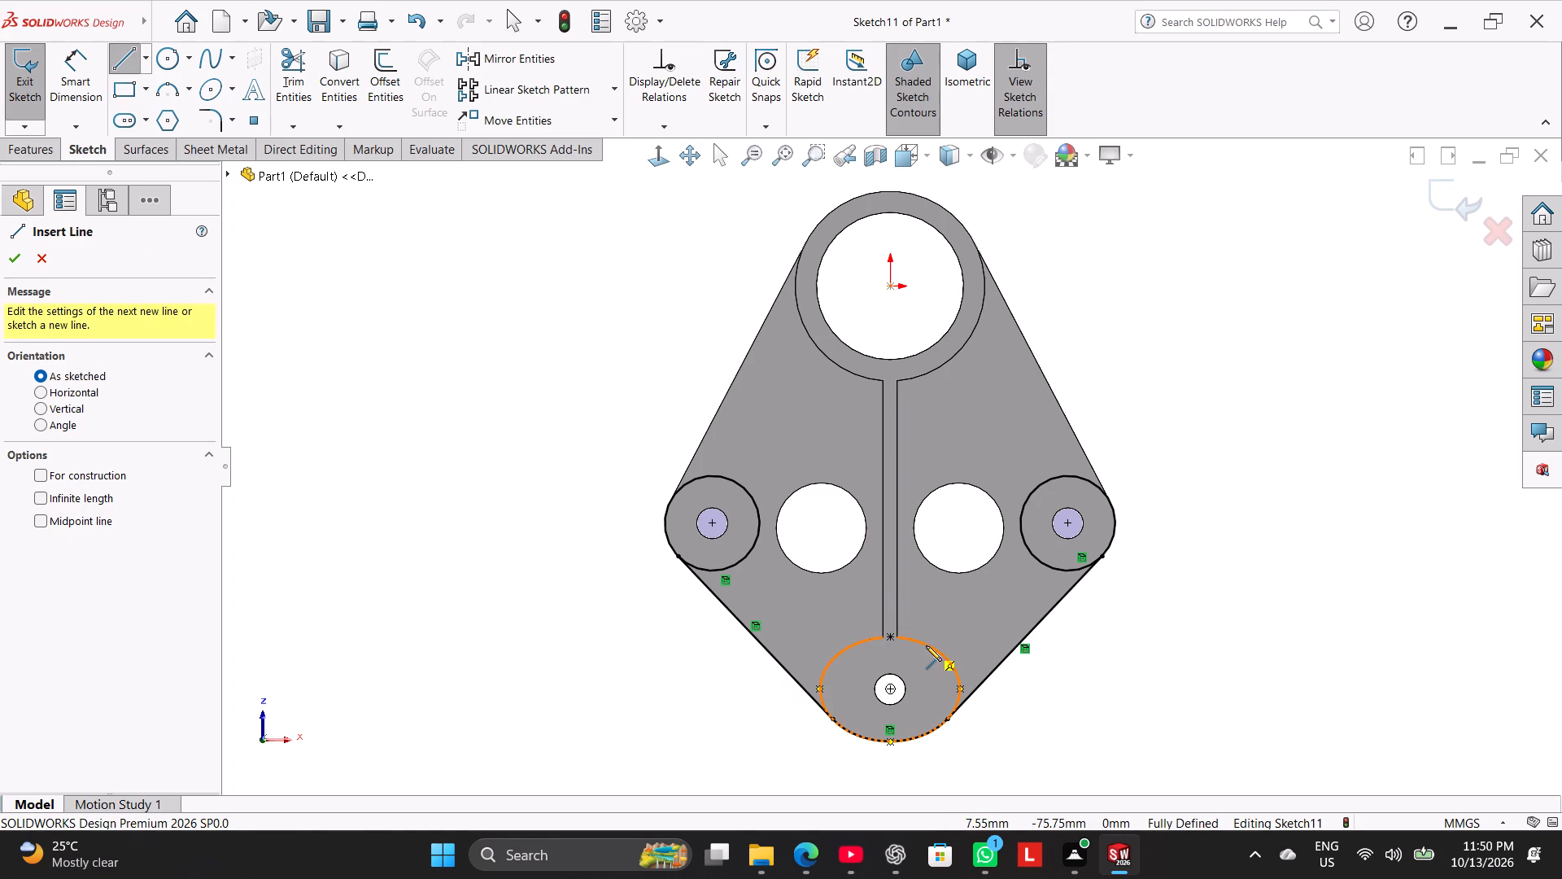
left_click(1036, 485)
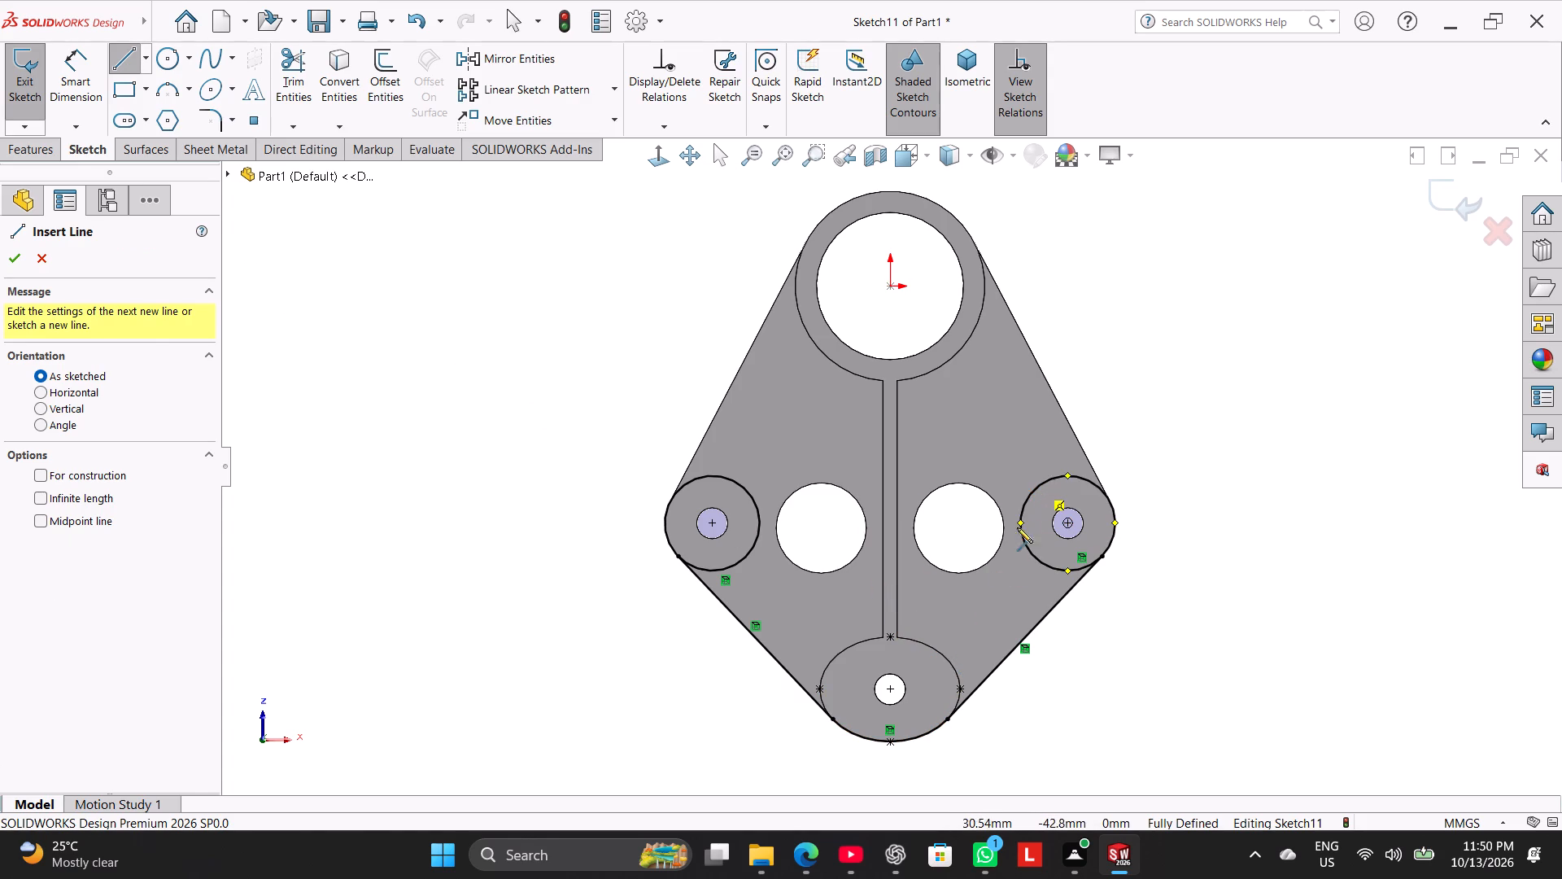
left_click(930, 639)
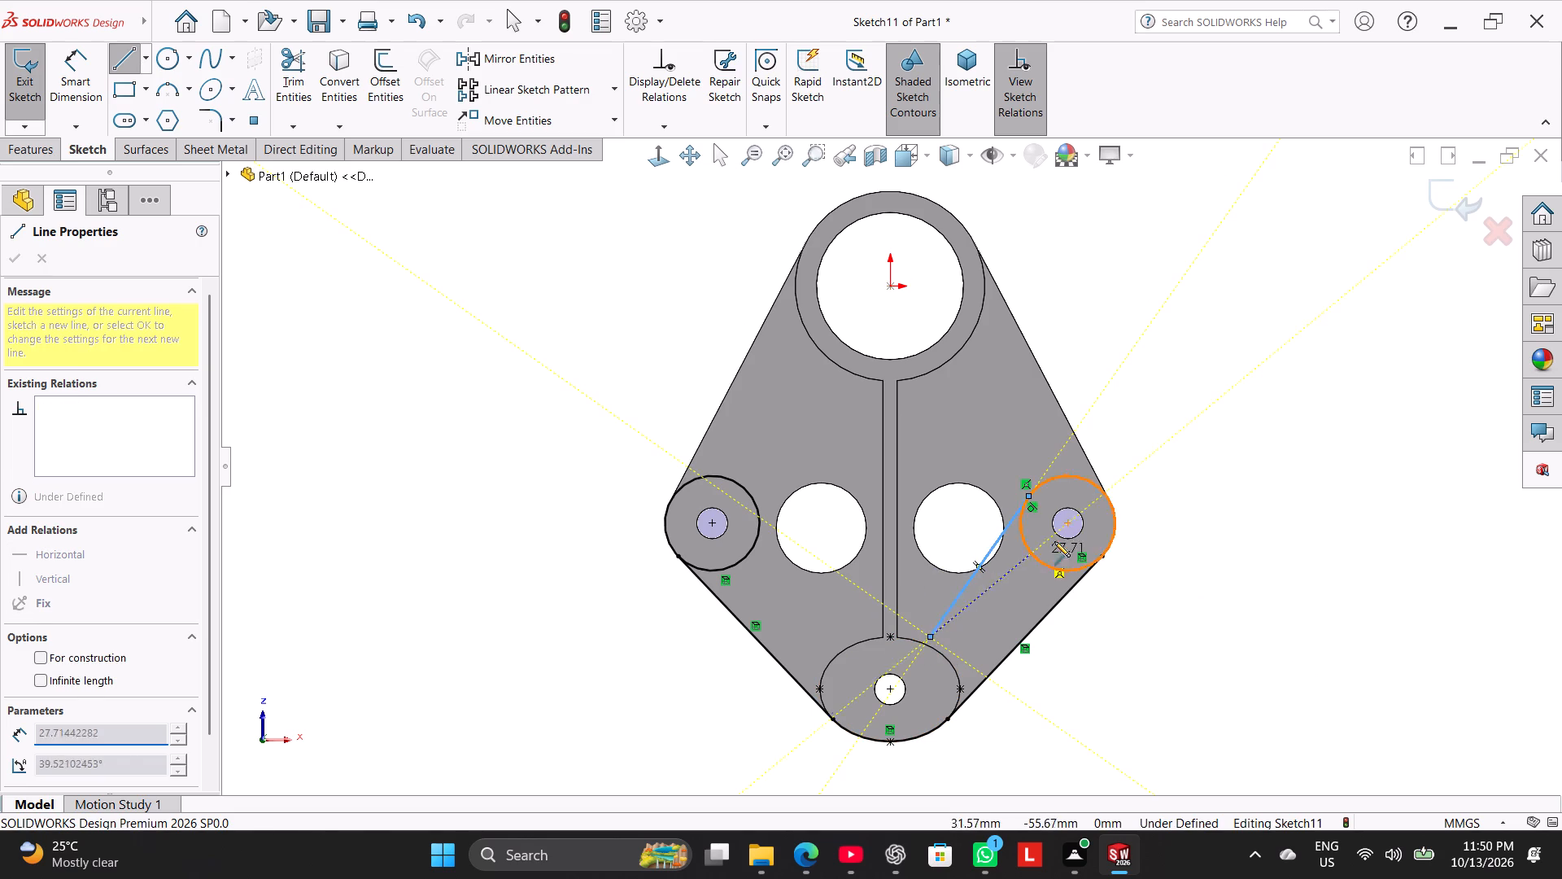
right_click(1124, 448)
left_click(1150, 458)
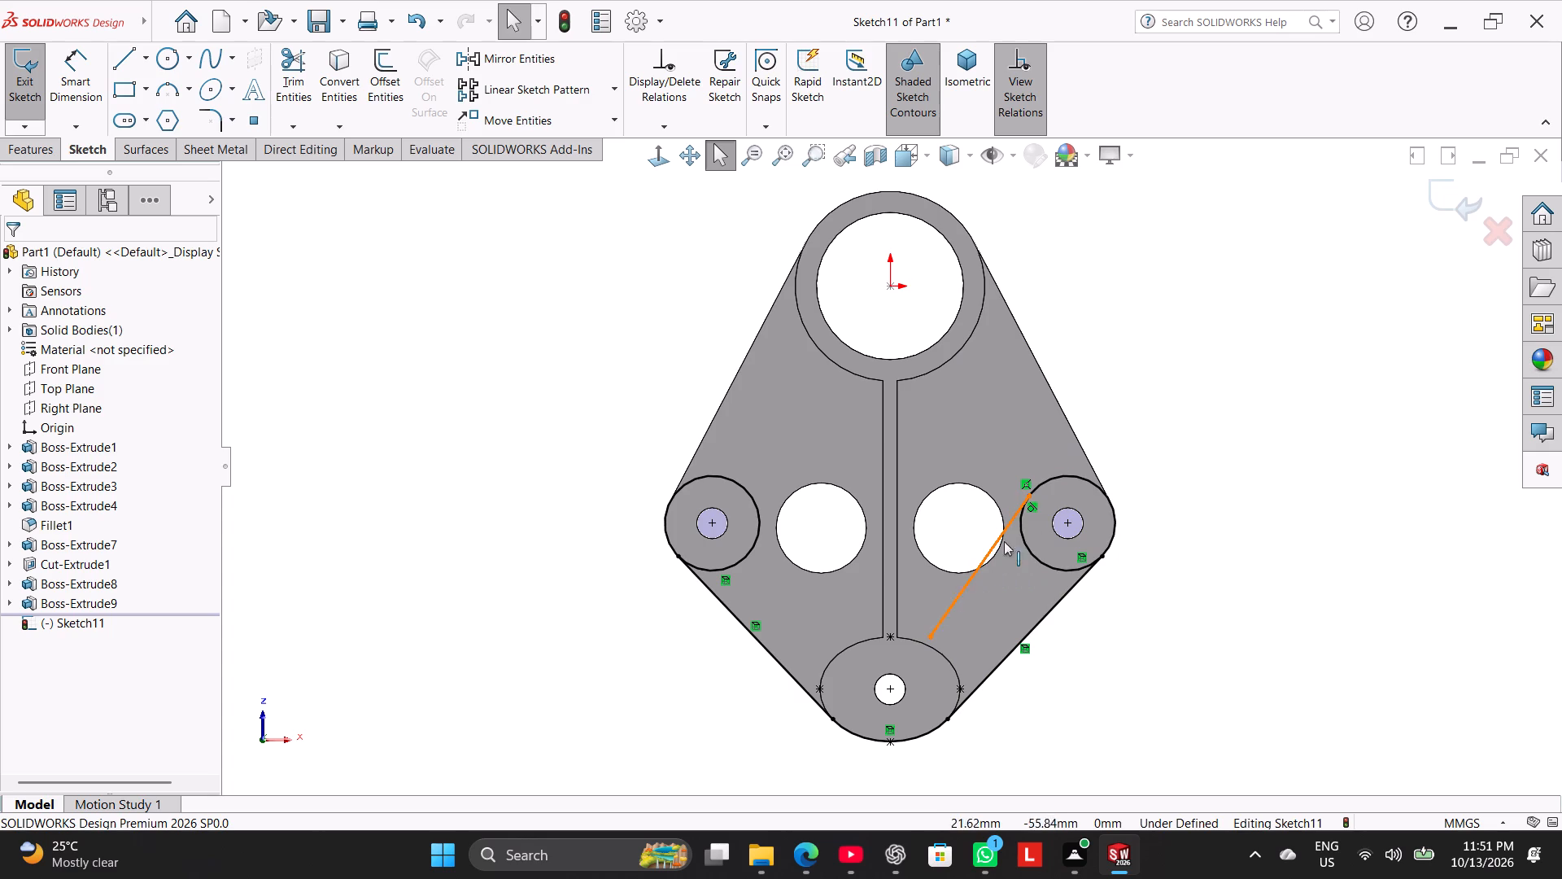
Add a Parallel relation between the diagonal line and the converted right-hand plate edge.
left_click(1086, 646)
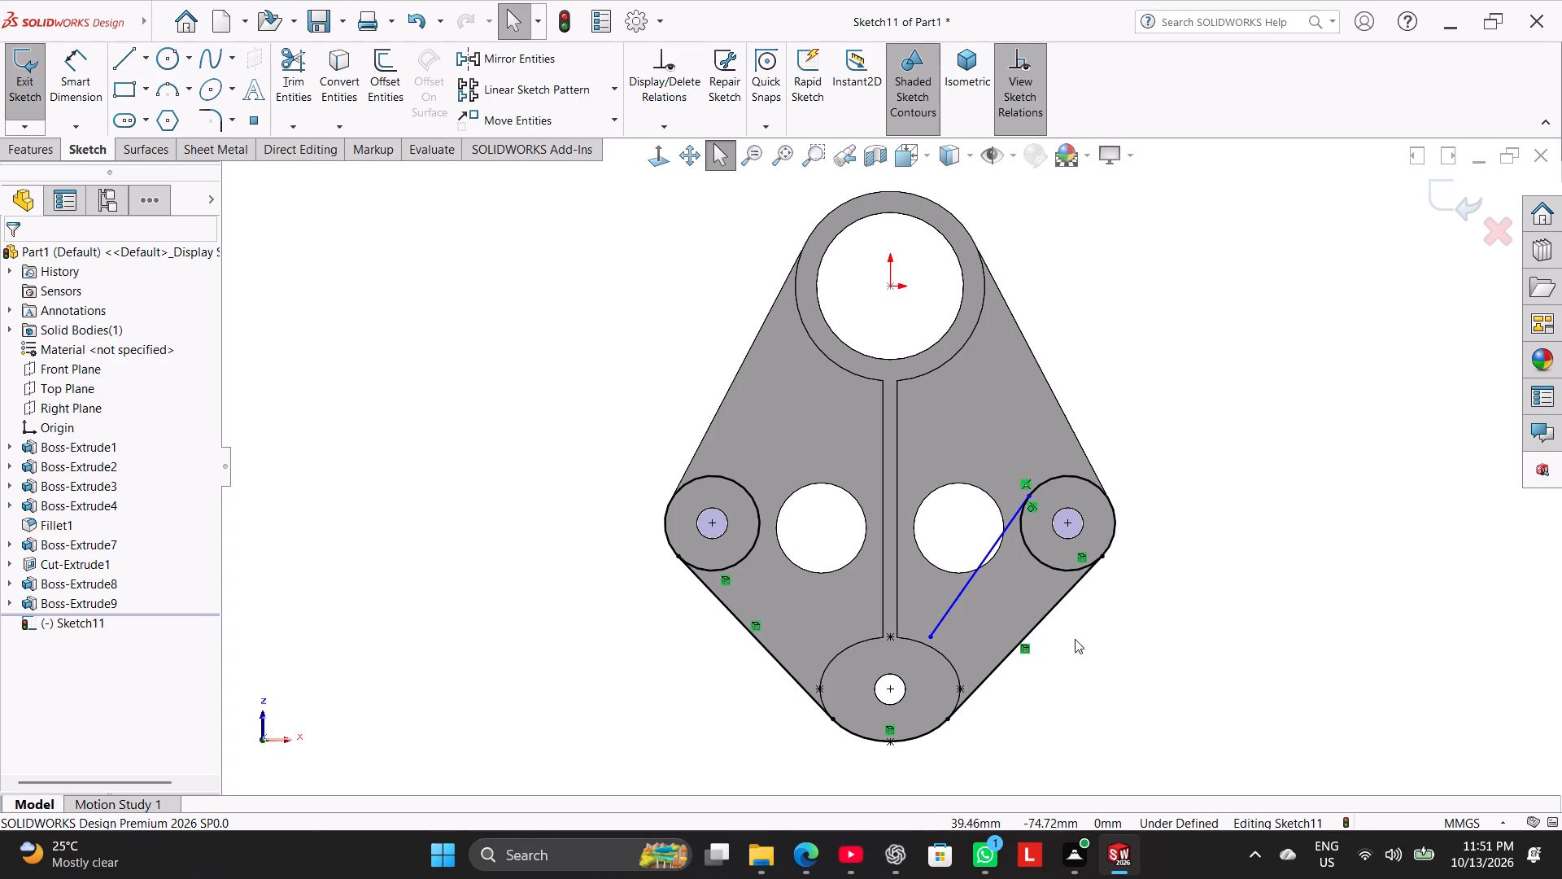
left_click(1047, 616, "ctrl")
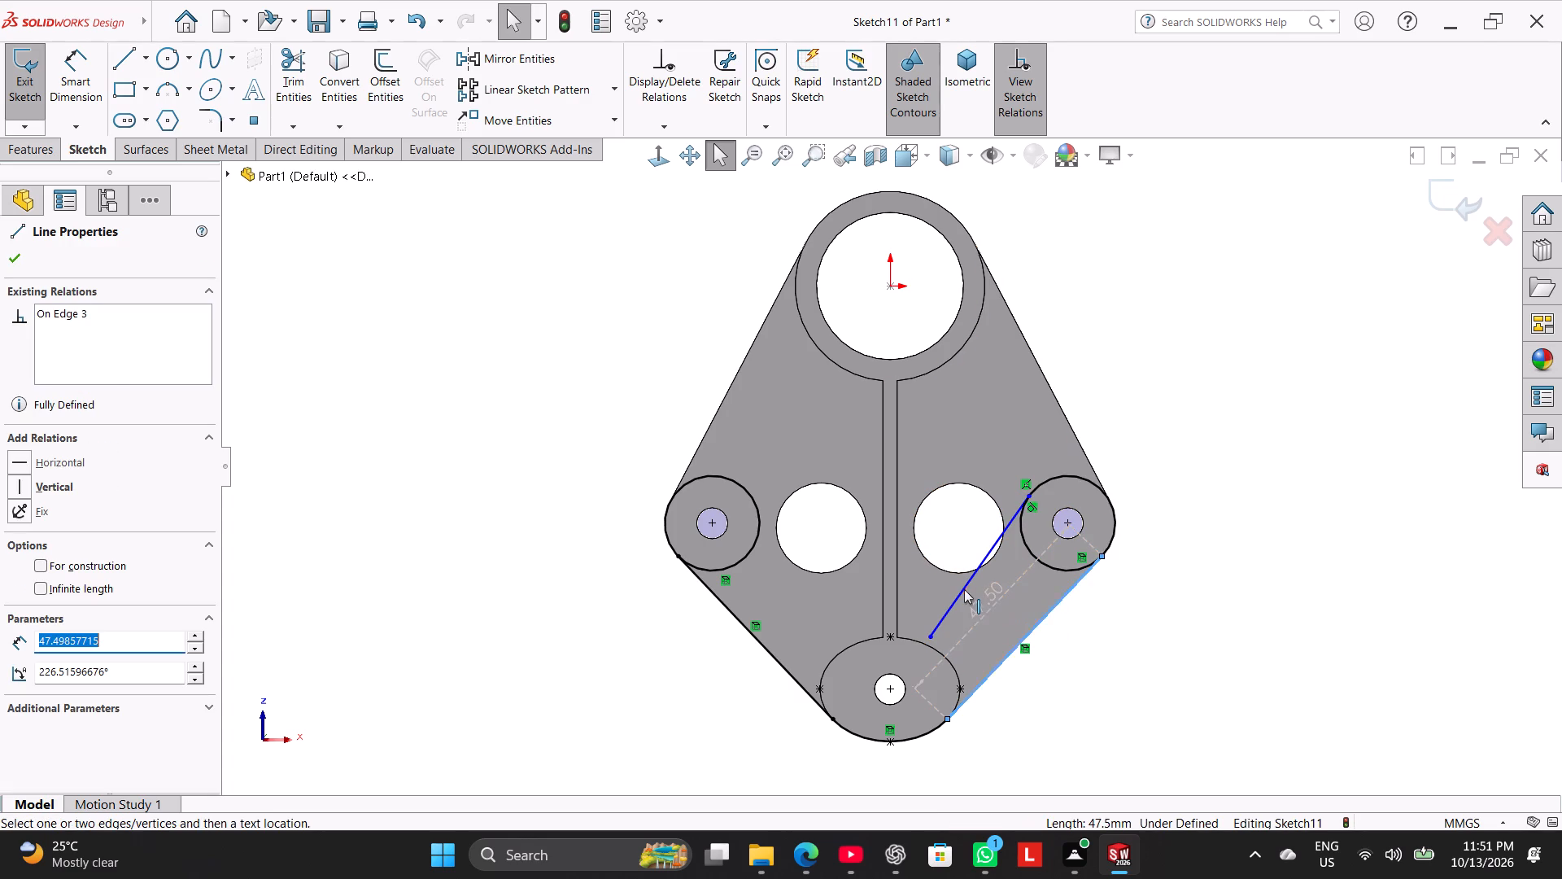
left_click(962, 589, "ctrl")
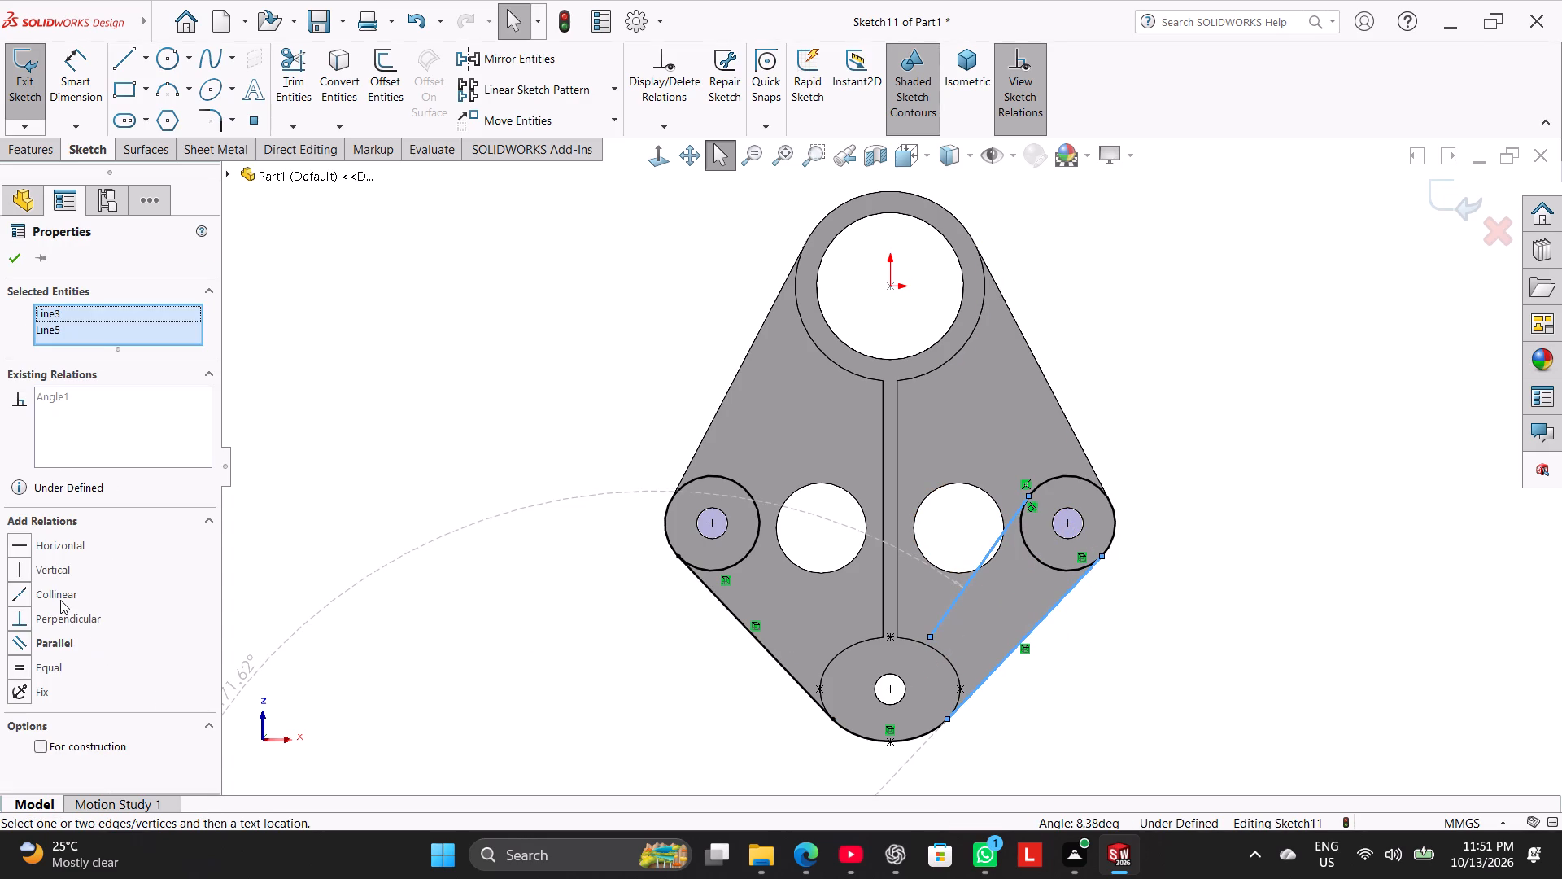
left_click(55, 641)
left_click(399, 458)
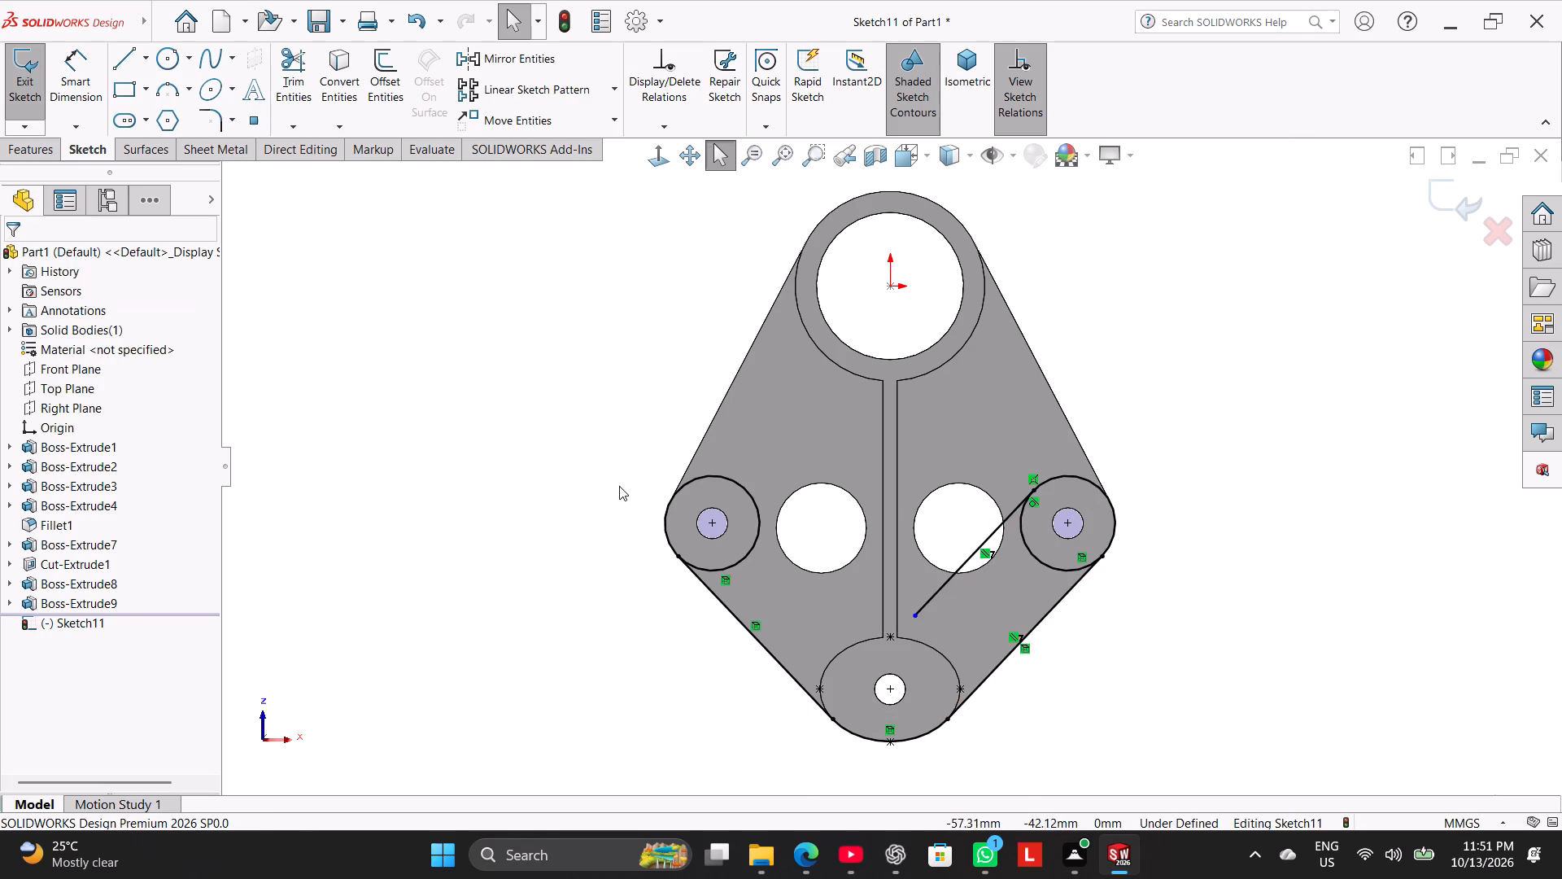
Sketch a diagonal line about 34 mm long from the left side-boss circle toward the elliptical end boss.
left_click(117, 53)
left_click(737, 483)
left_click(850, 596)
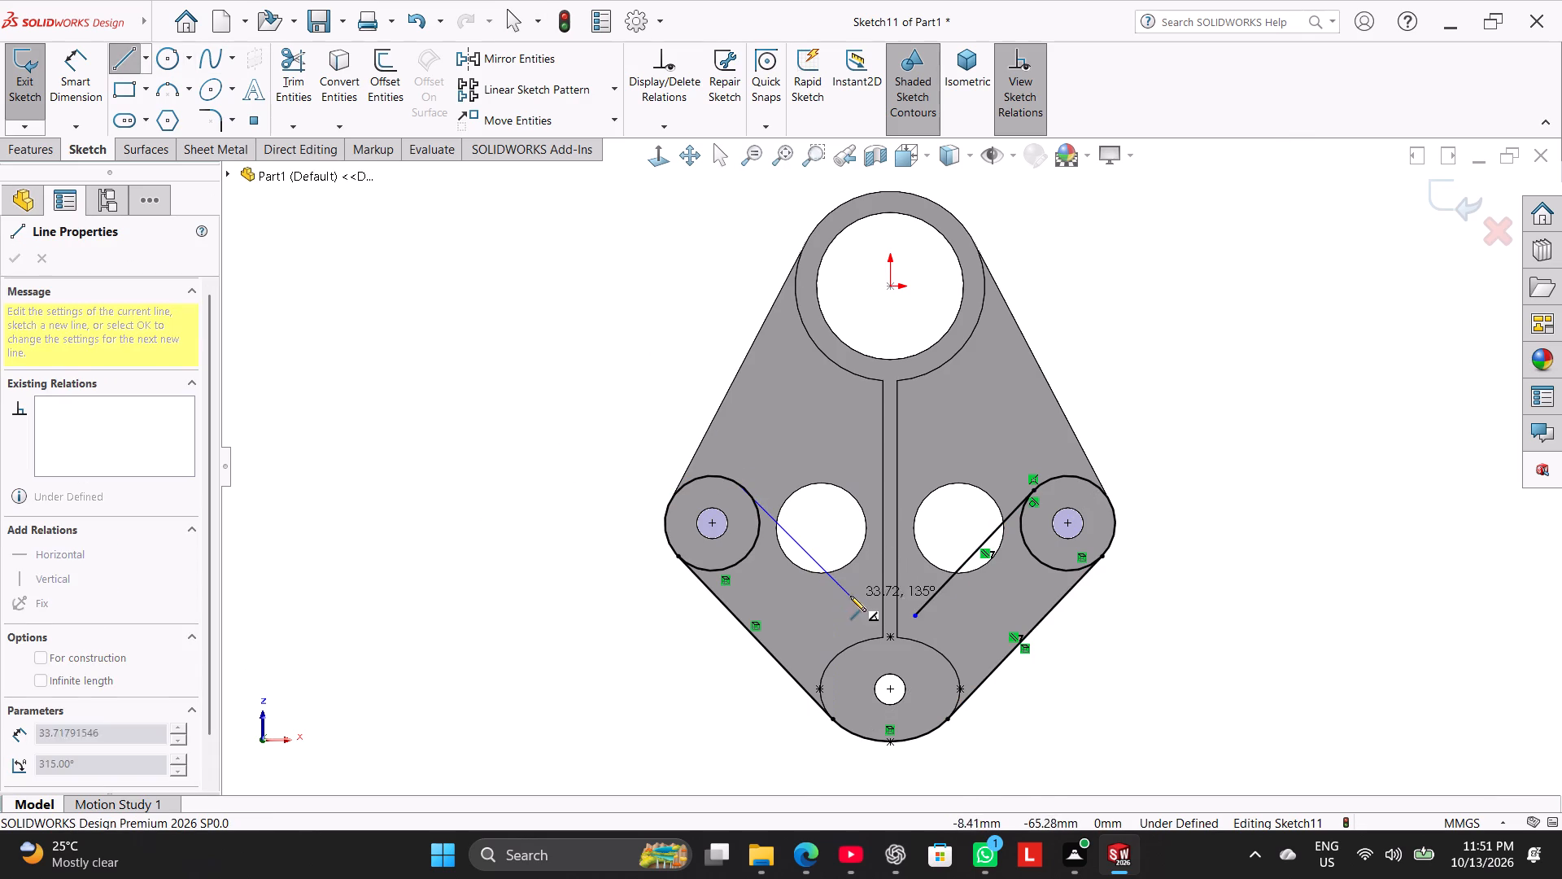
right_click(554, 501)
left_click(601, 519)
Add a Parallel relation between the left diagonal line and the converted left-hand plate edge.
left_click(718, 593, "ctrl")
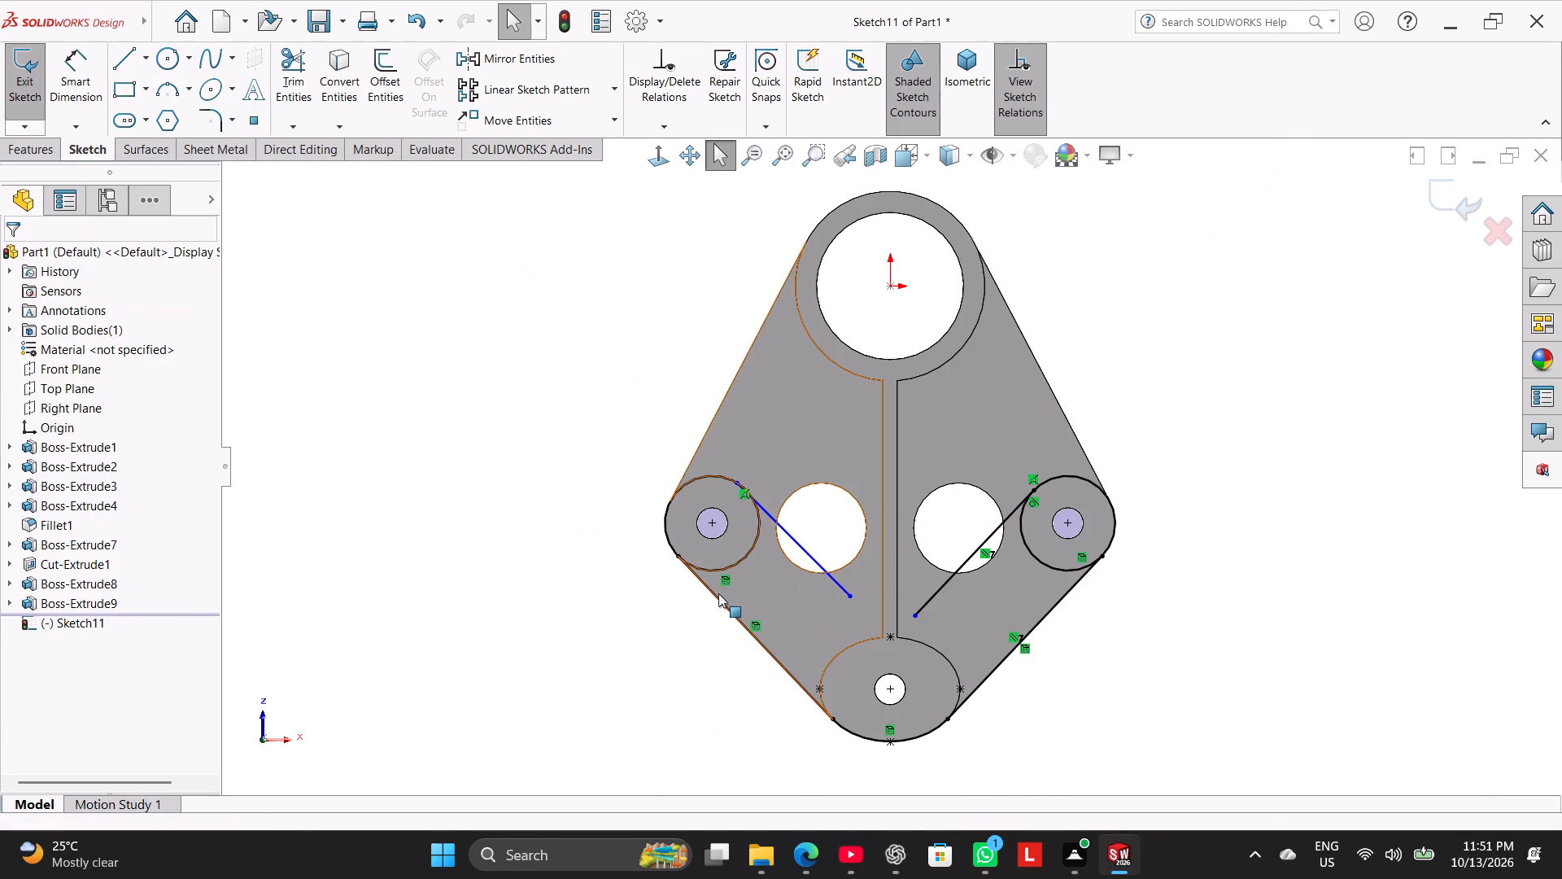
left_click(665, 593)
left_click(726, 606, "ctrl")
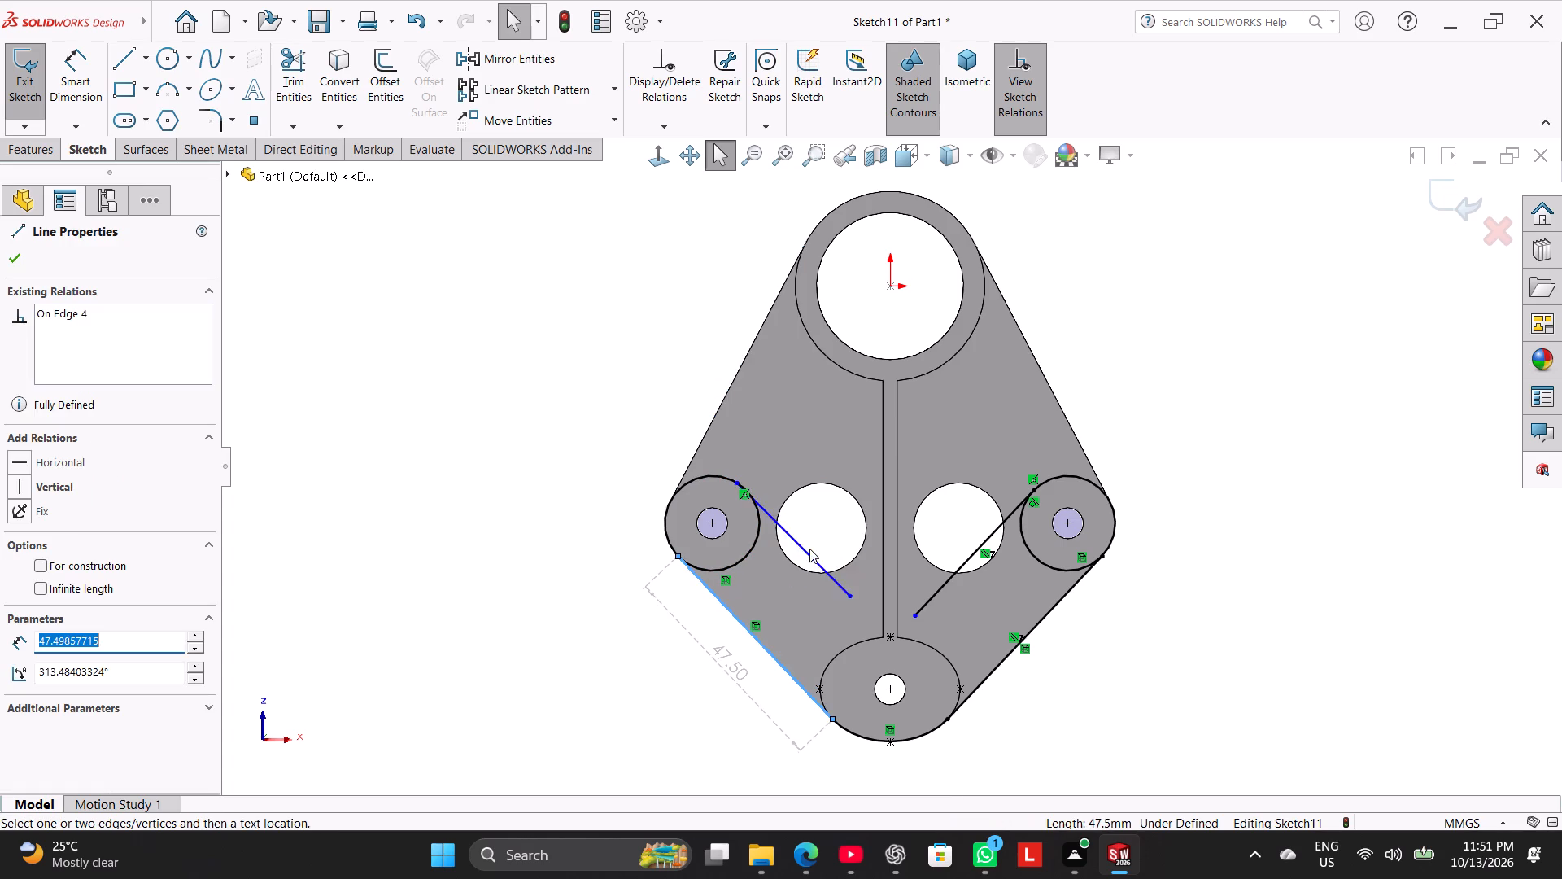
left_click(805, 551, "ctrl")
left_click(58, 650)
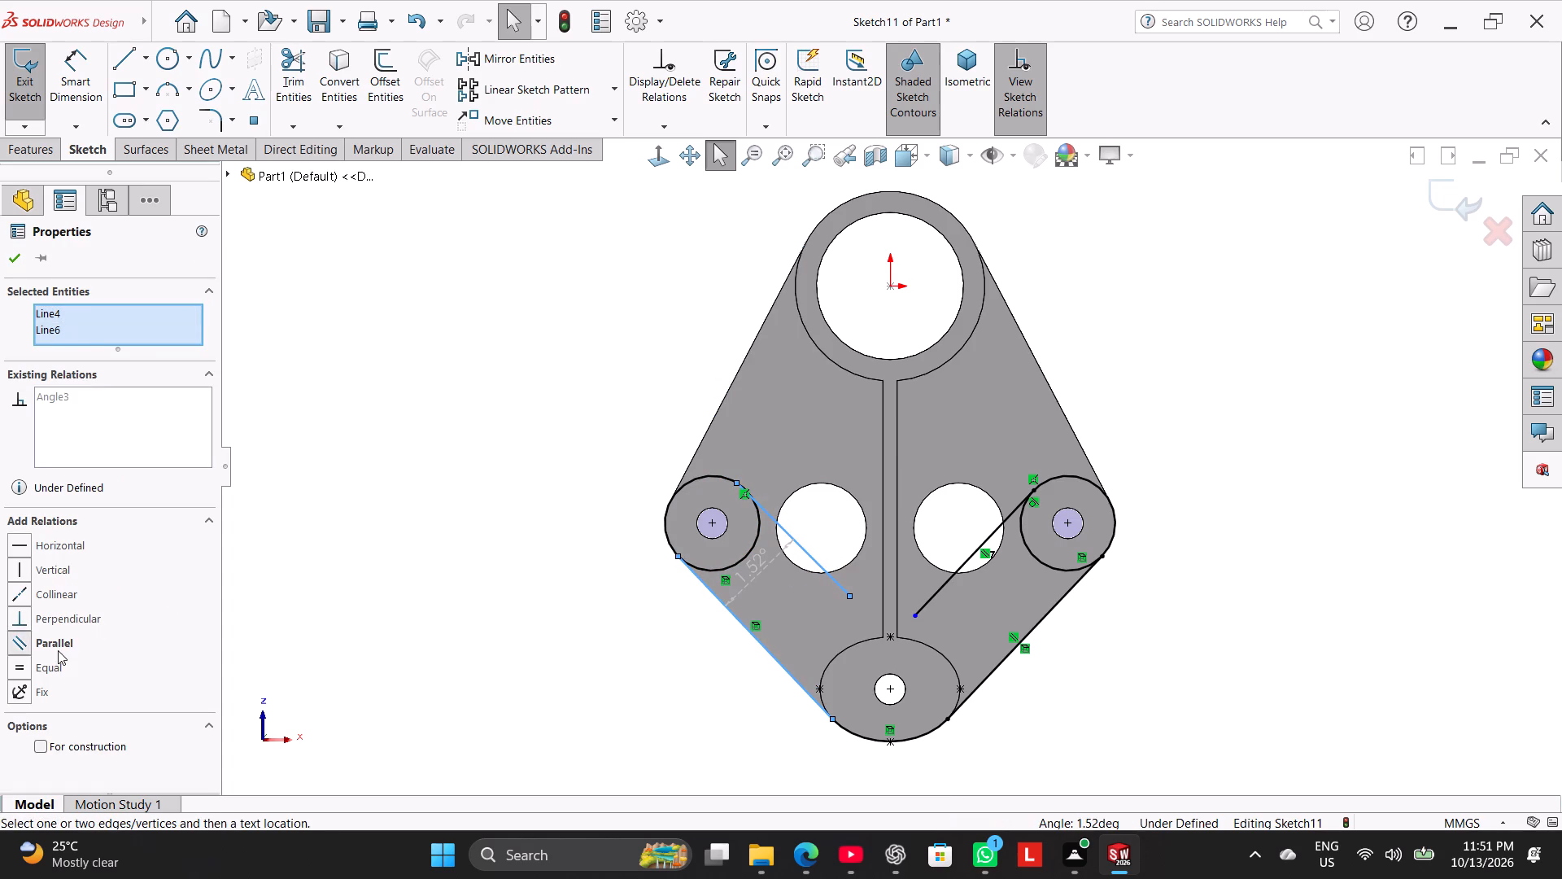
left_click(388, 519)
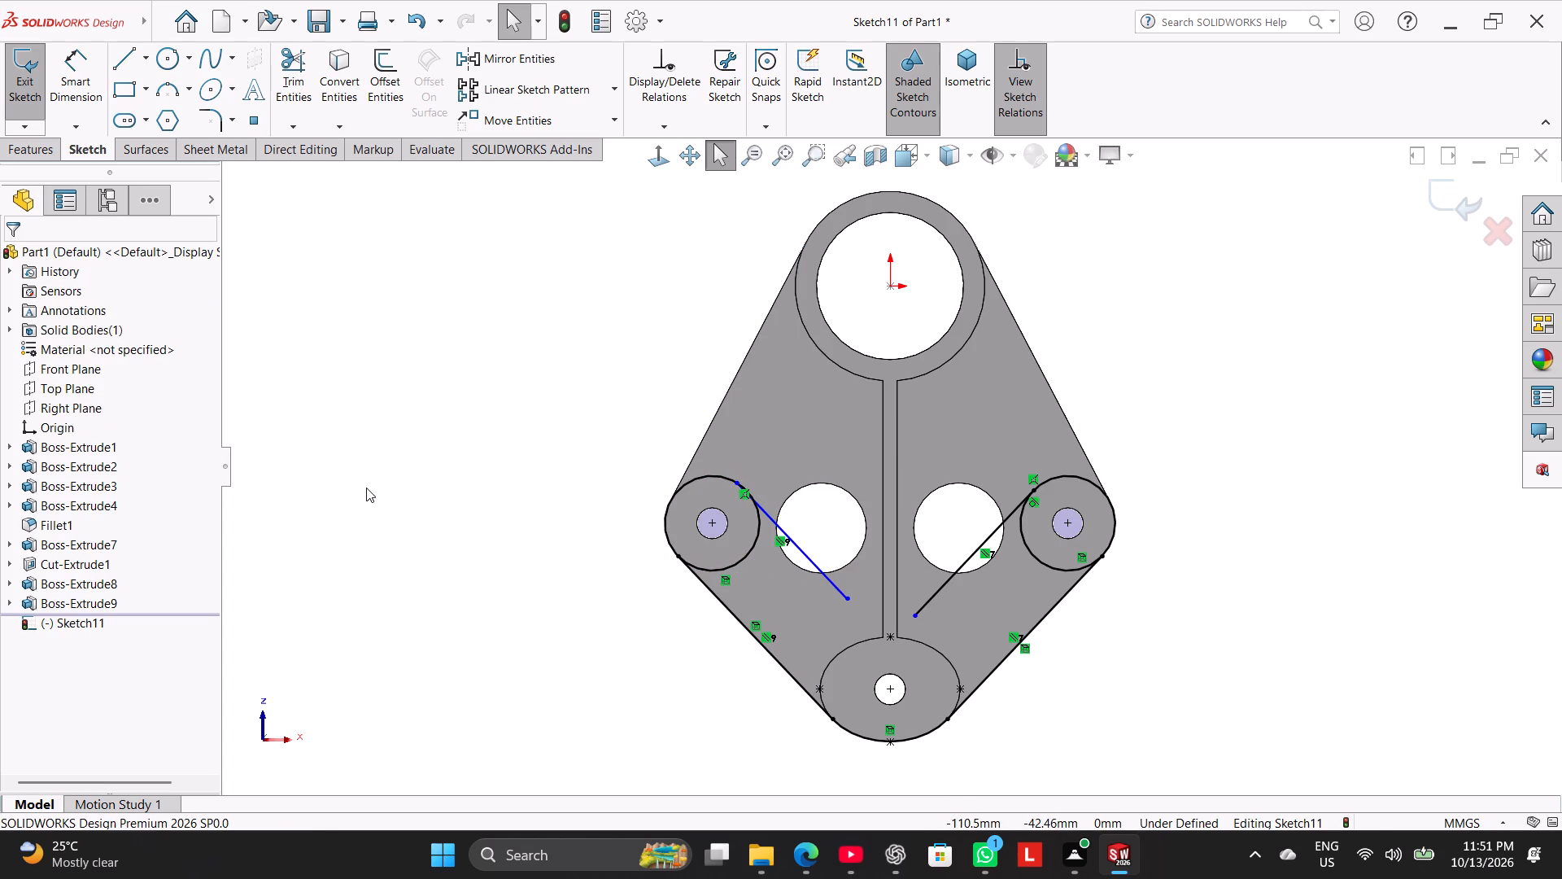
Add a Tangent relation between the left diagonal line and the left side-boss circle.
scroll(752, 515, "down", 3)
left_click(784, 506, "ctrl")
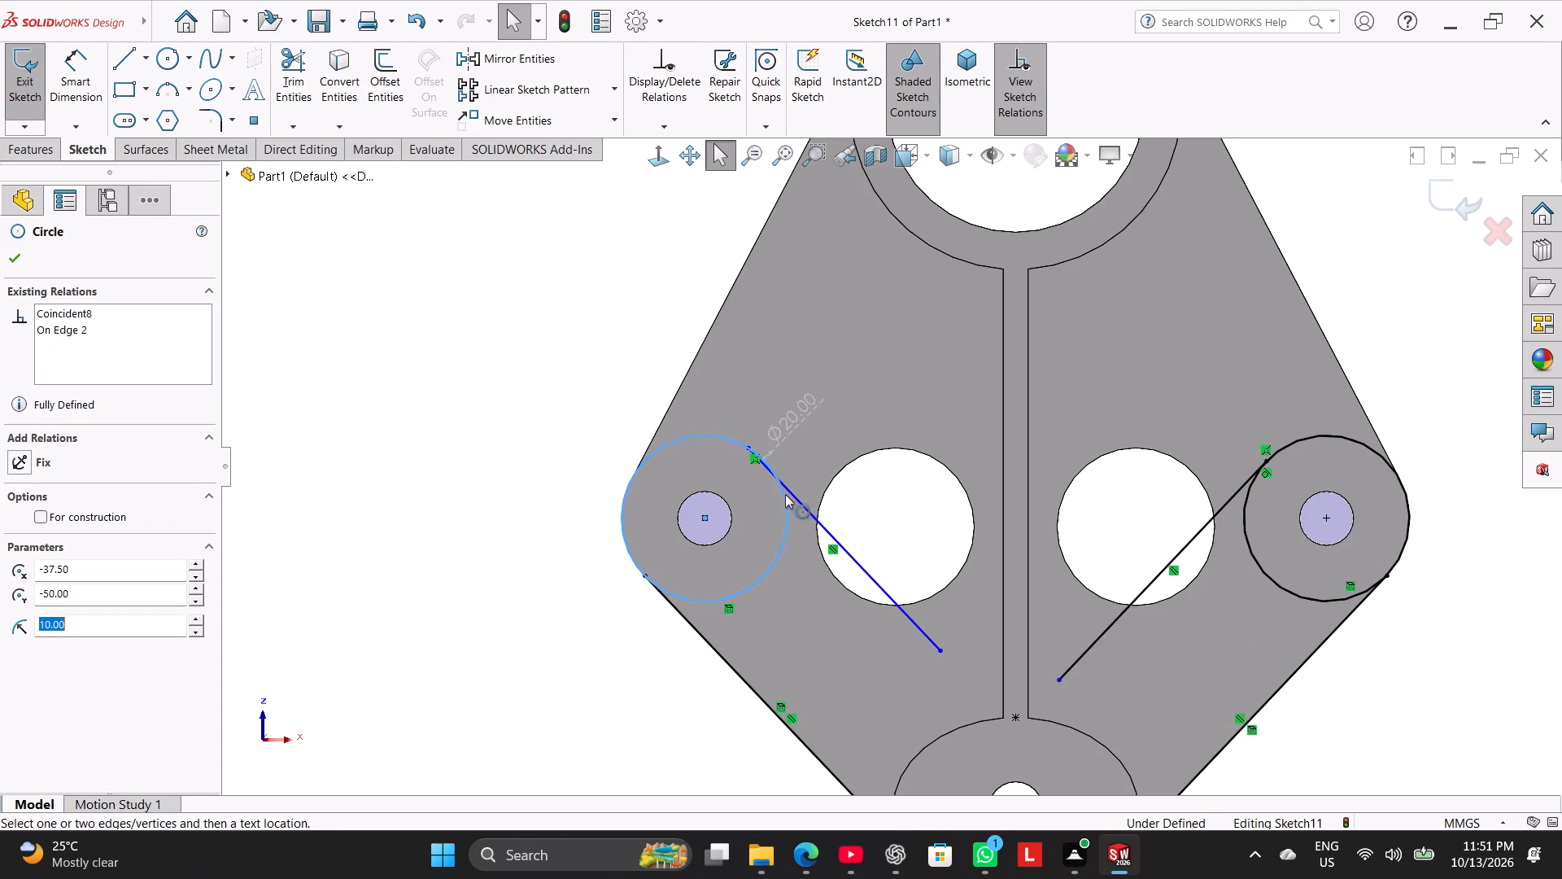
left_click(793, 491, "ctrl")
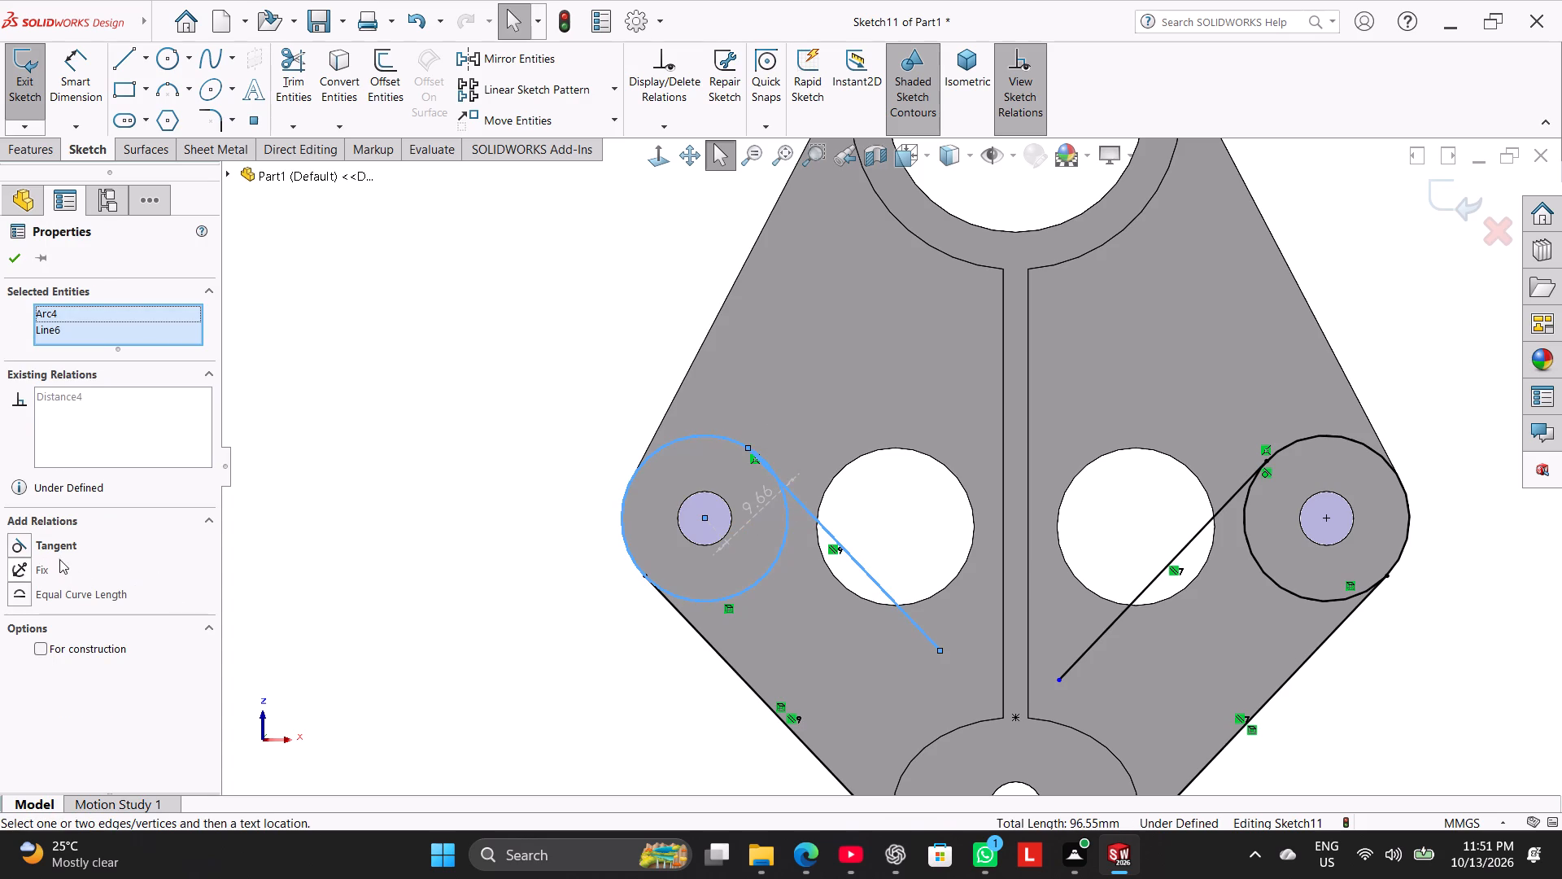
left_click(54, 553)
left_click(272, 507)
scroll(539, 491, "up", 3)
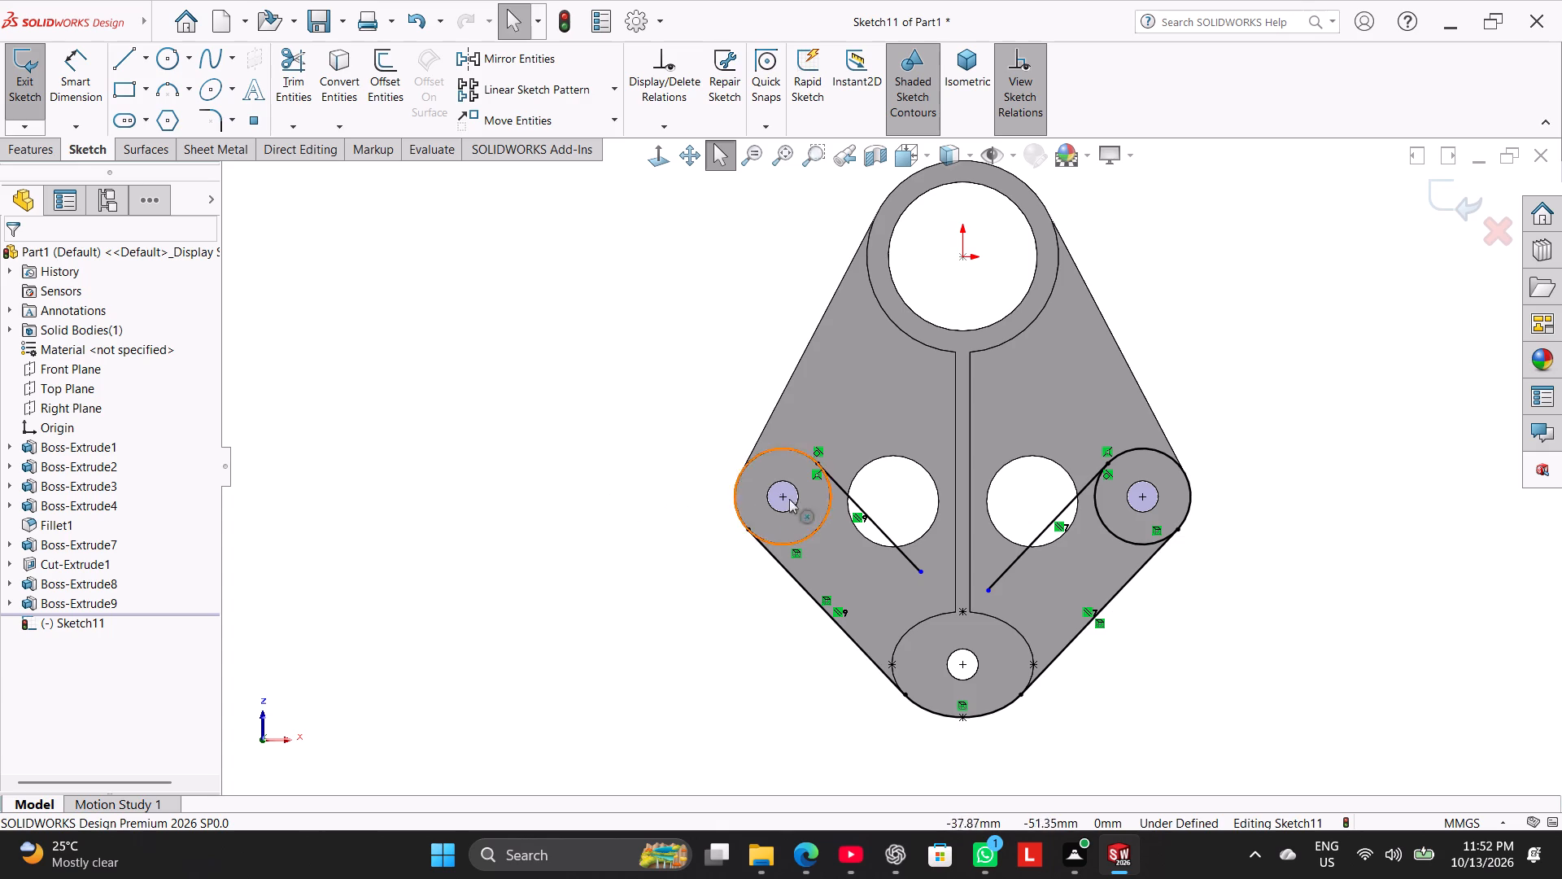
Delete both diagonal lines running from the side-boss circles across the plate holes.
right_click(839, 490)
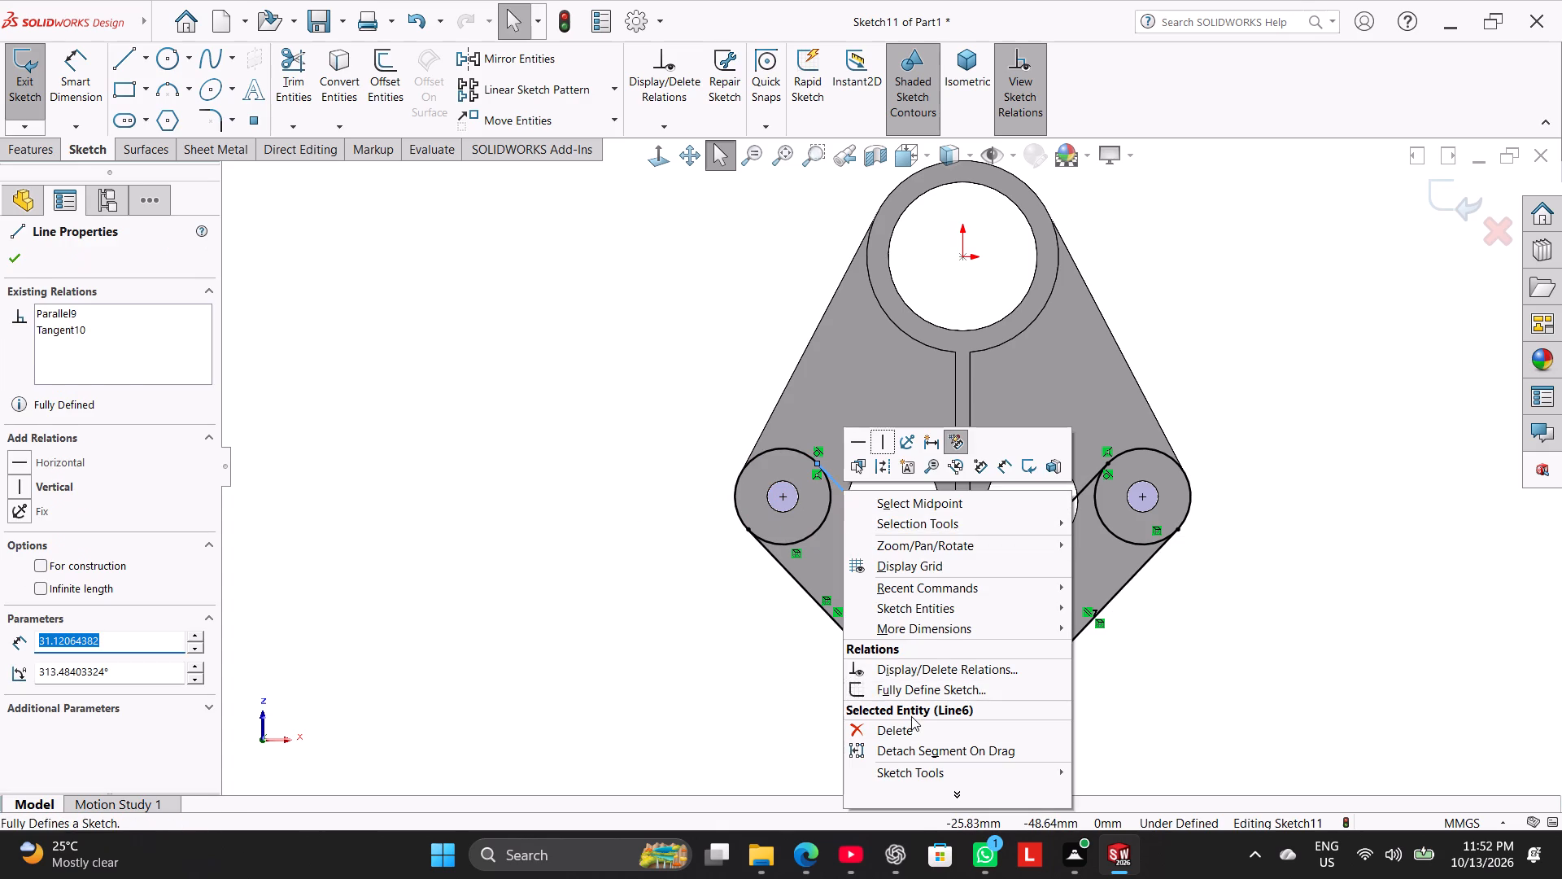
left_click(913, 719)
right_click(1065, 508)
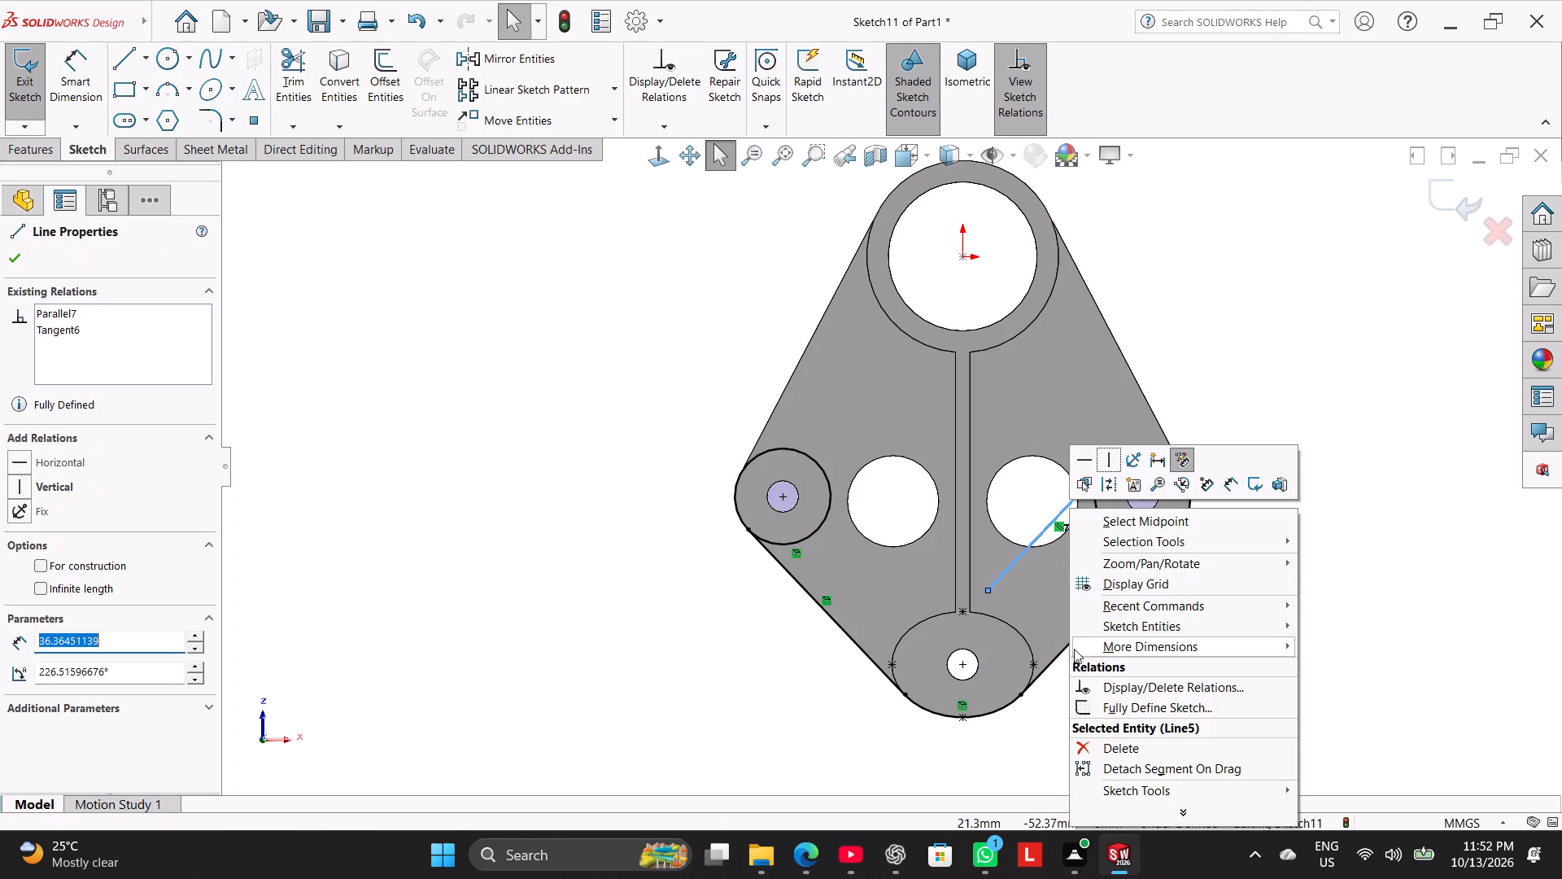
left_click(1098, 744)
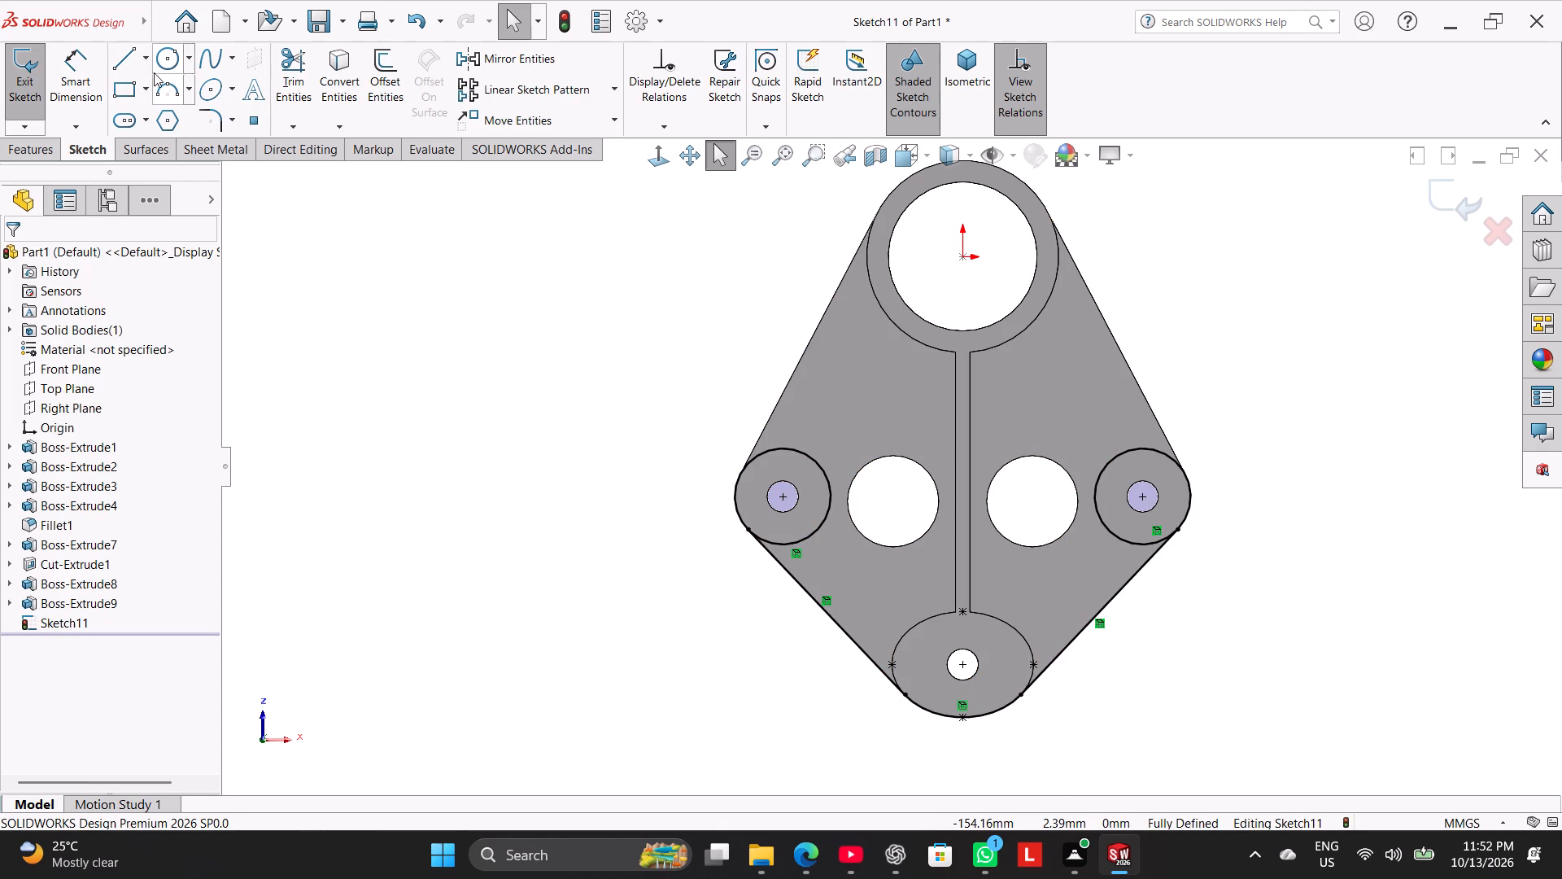
Sketch a short diagonal line between the right side boss and elliptical end boss, just inside the converted plate edge.
left_click(132, 64)
left_click(1091, 540)
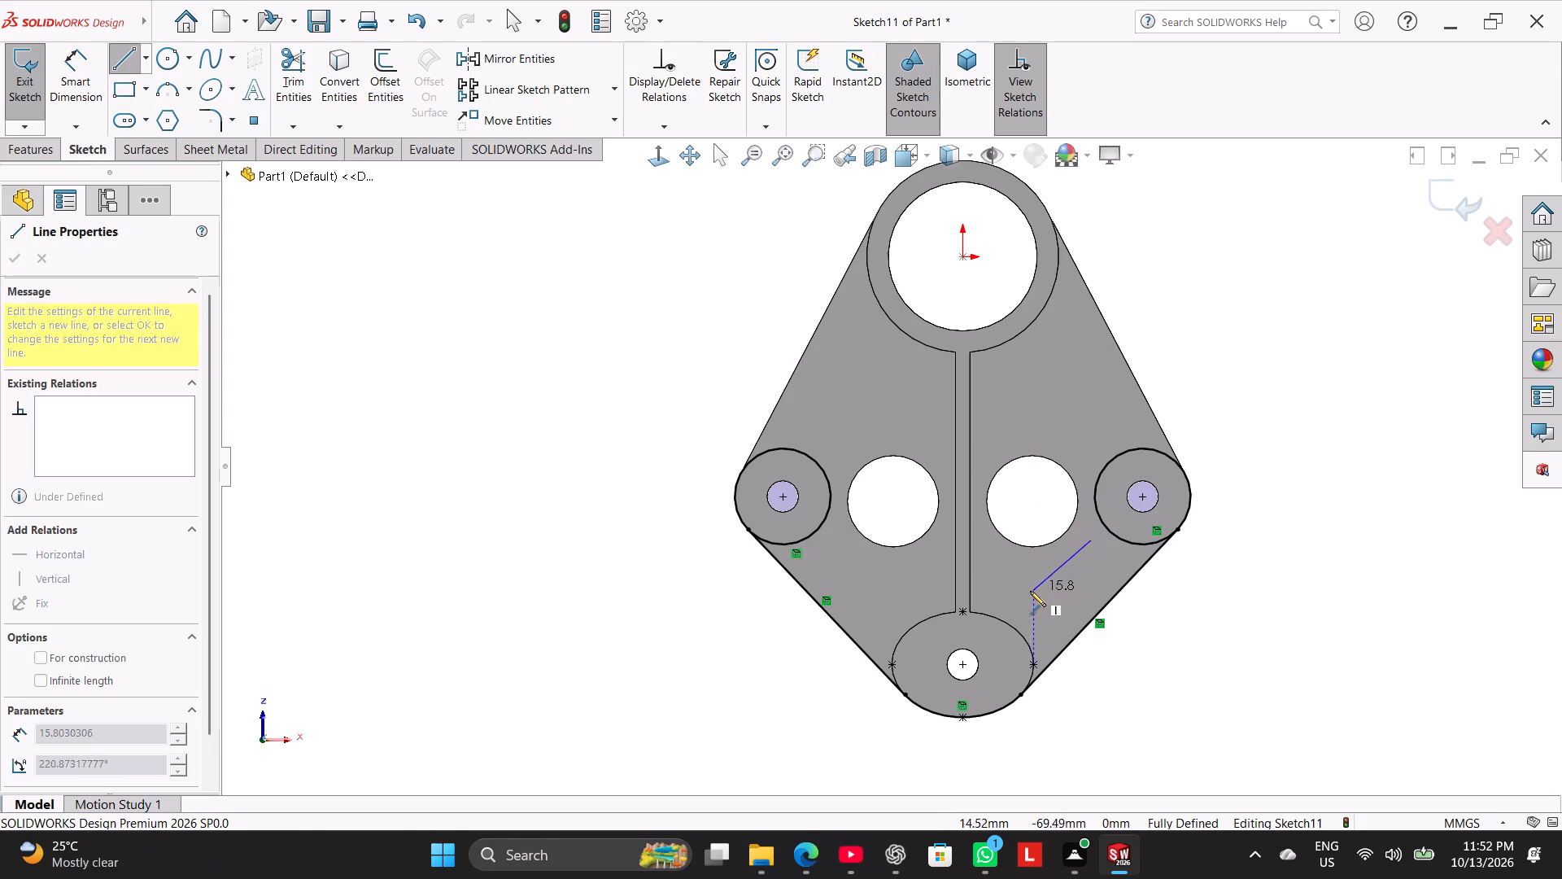
left_click(1029, 598)
right_click(679, 619)
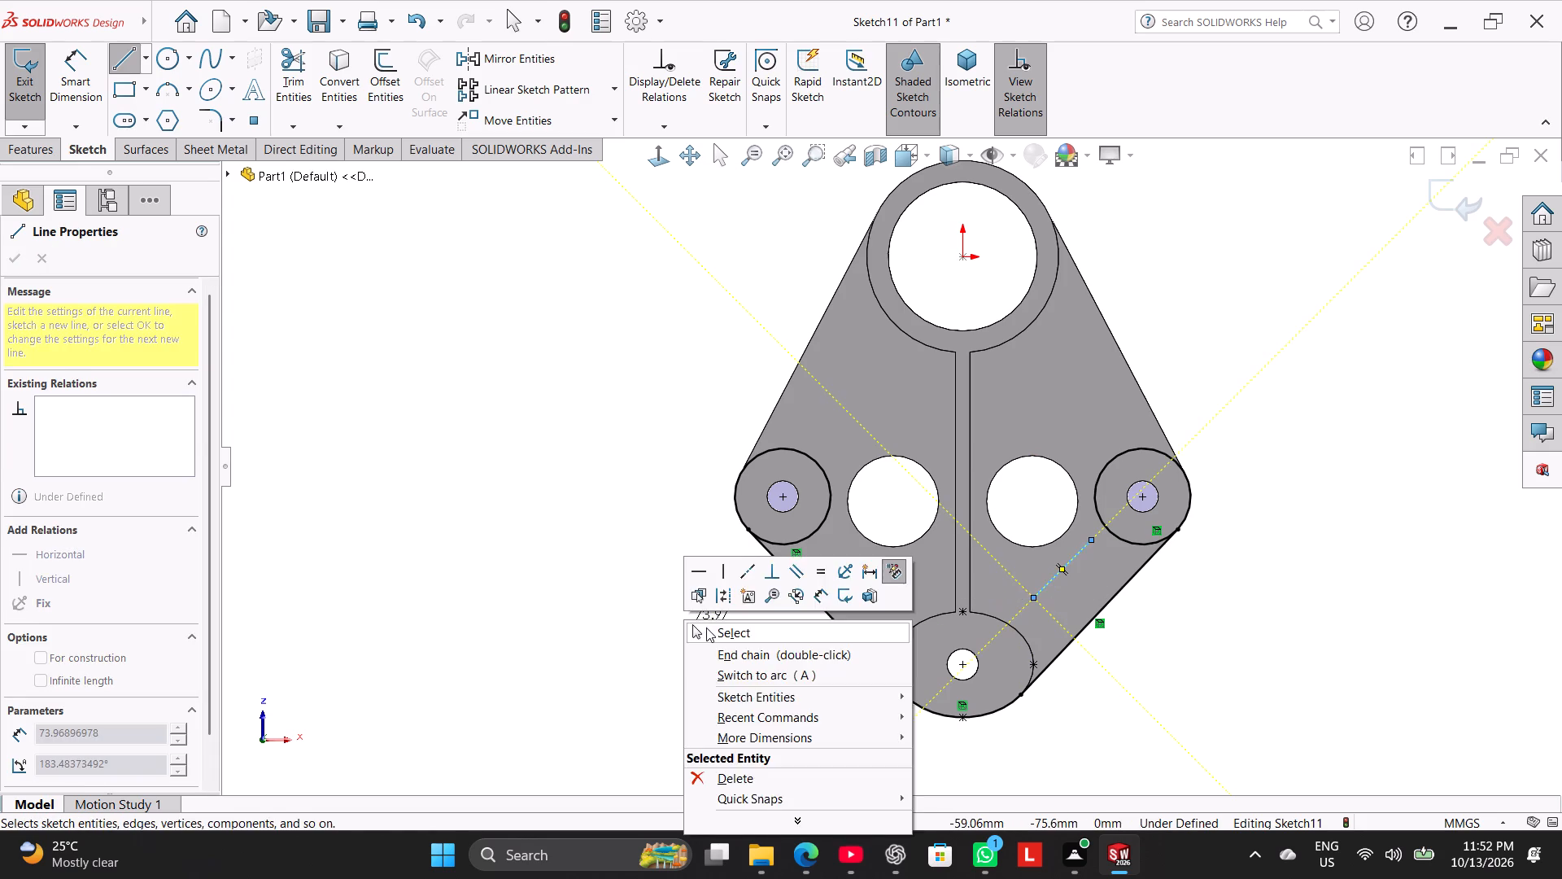
left_click(706, 628)
Sketch a vertical centerline from the centre of the elliptical end boss's hole up along the central rib.
left_click(146, 56)
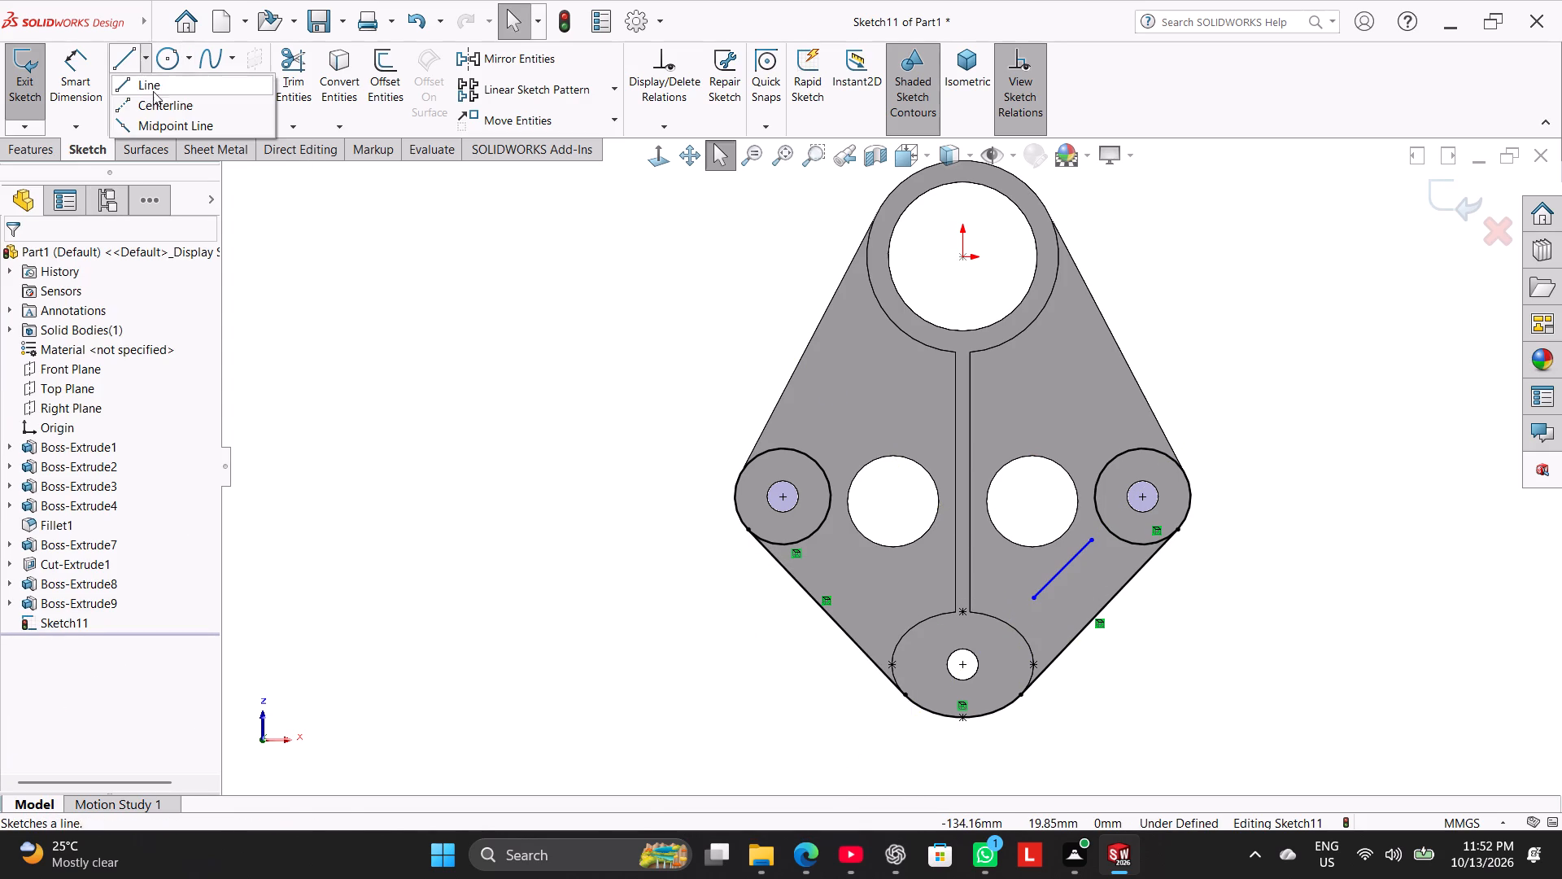
left_click(158, 107)
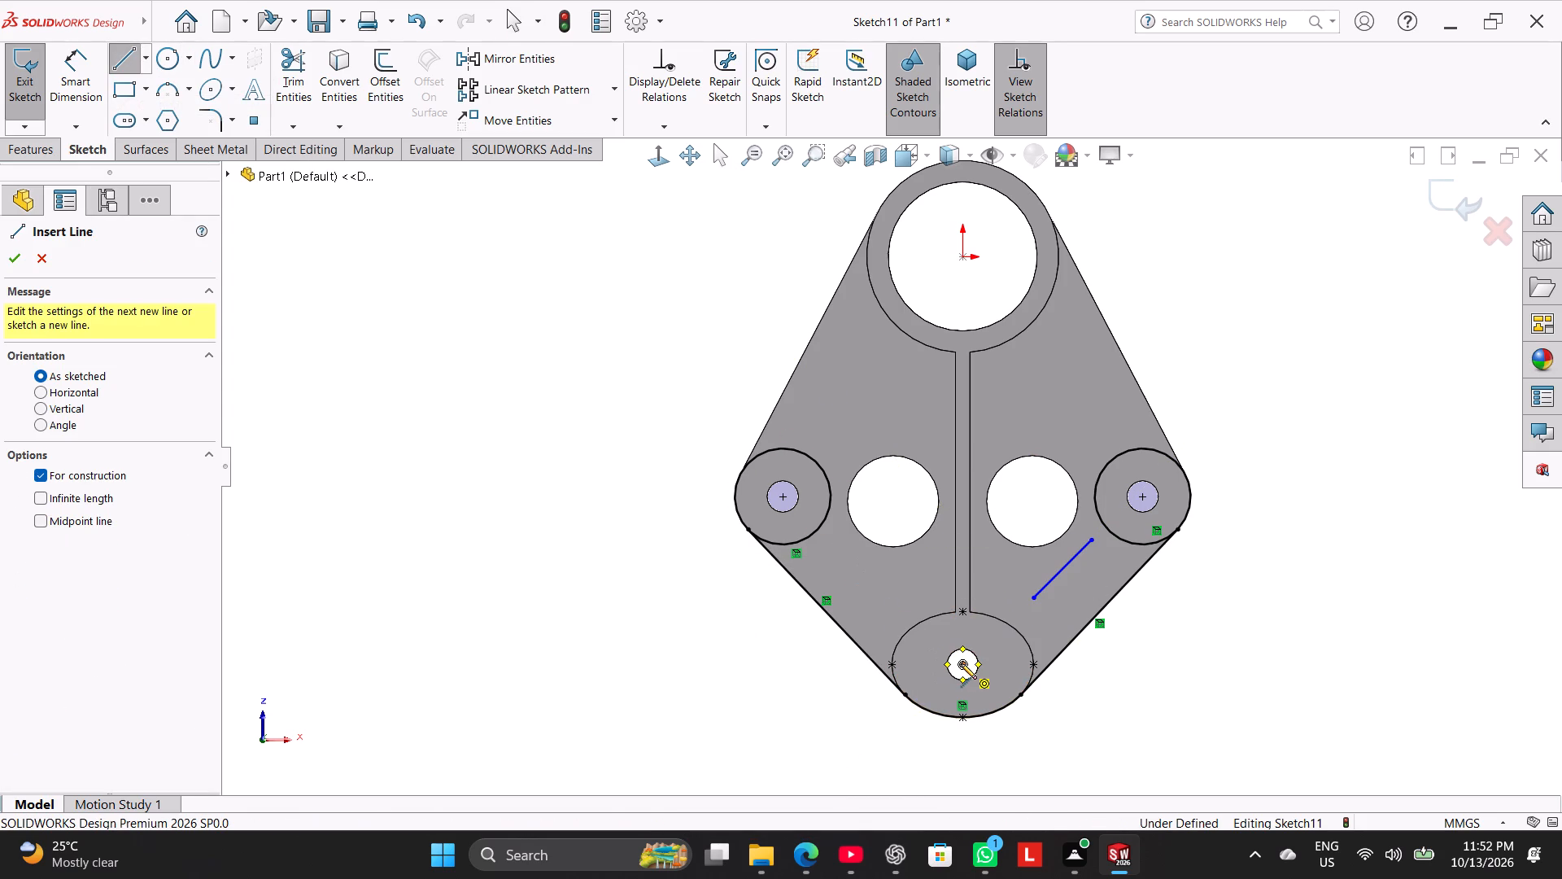
left_click(961, 663)
left_click(964, 457)
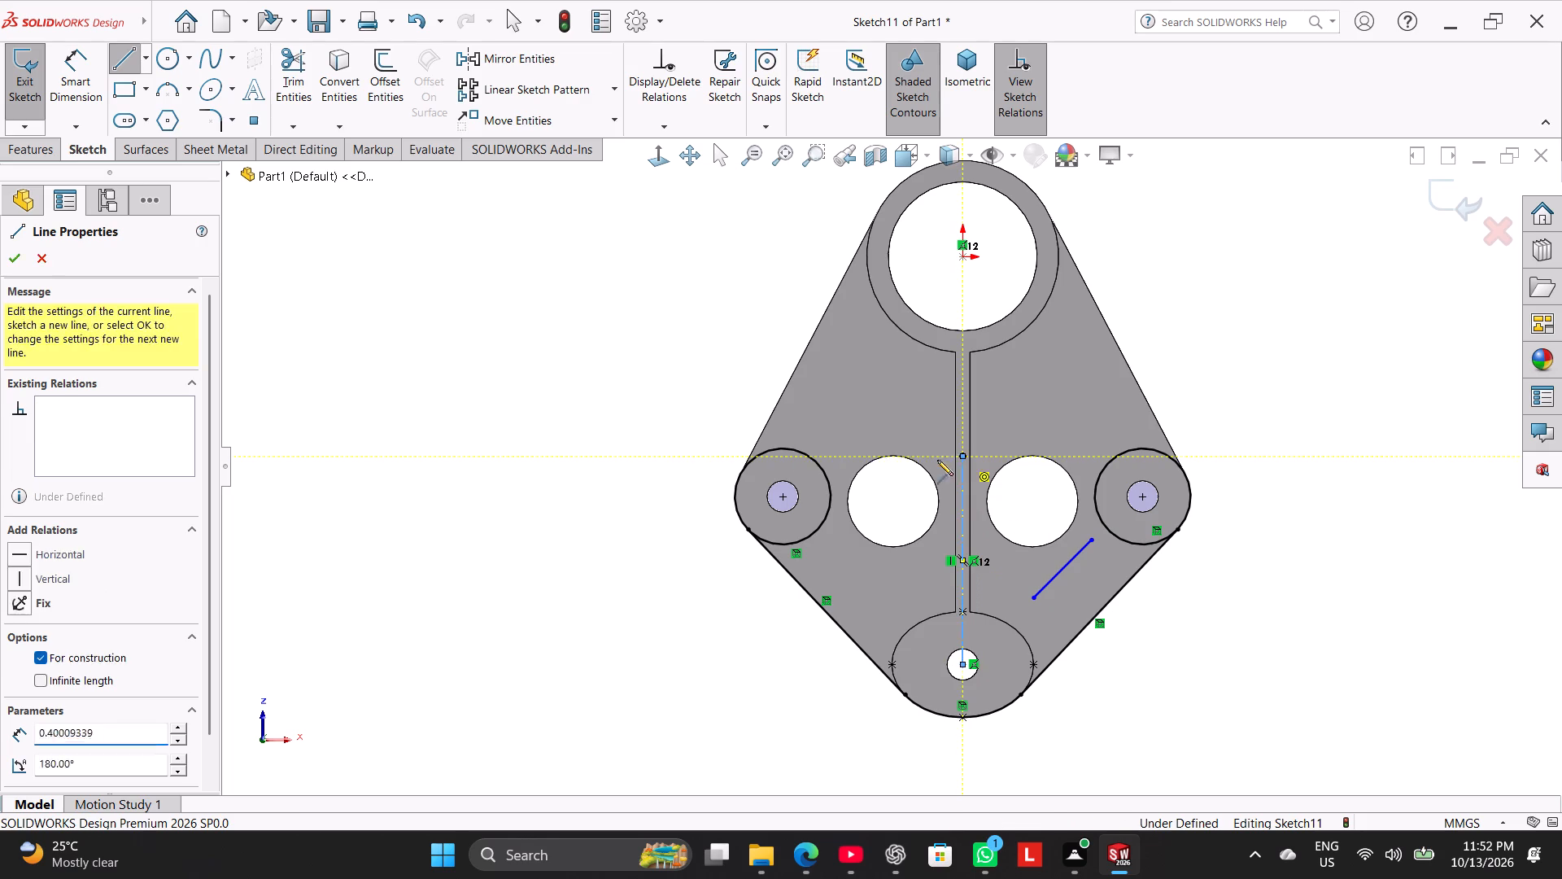
right_click(670, 409)
left_click(680, 413)
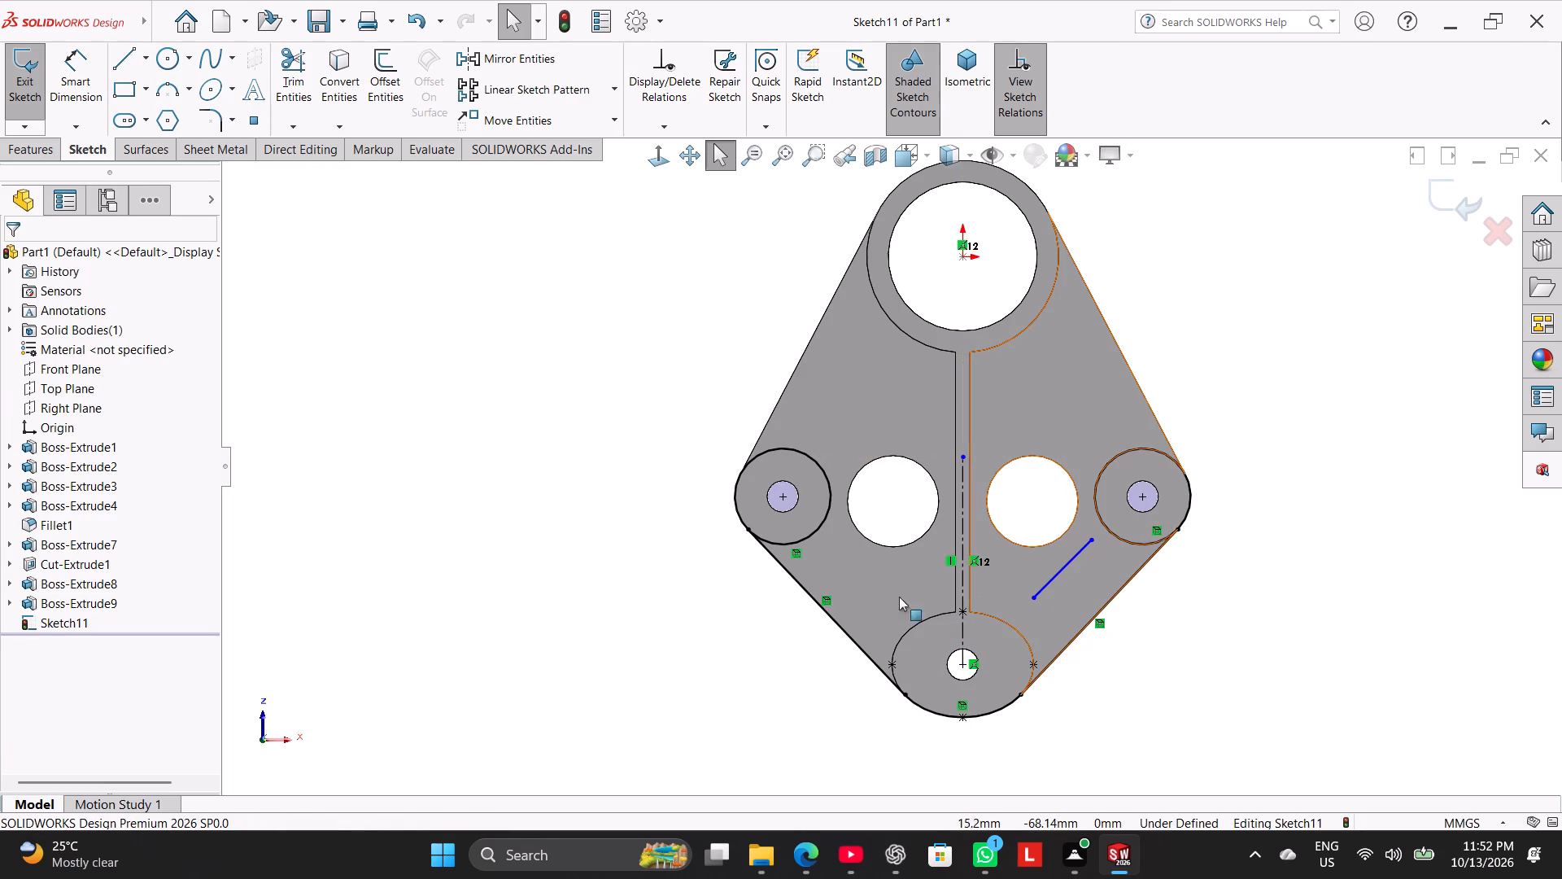
Mirror the short right diagonal line about the vertical centerline.
left_click(1069, 565, "ctrl")
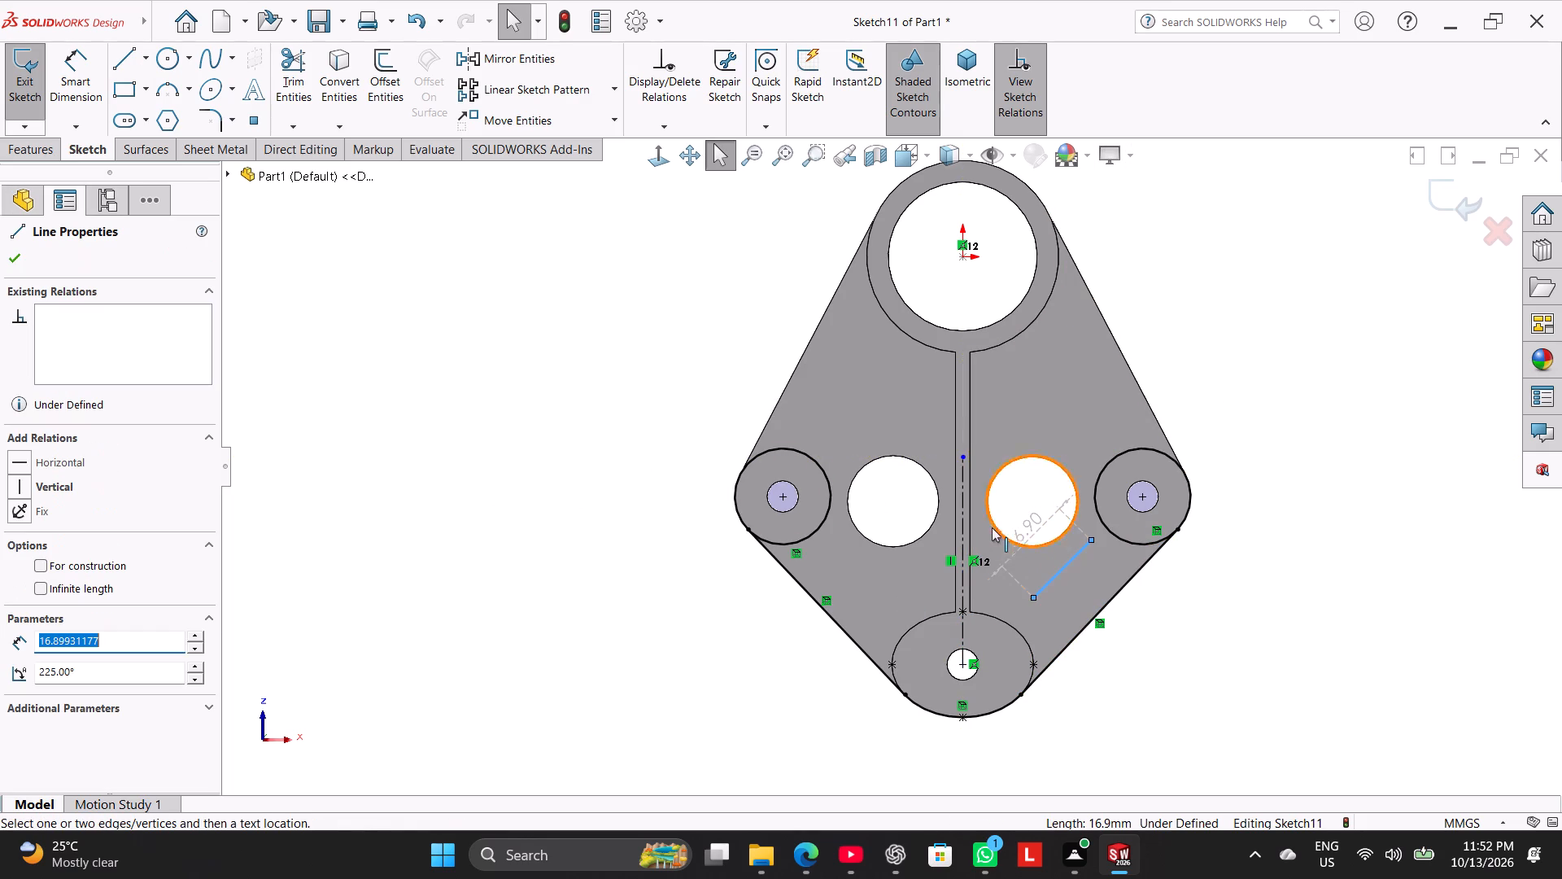
left_click(966, 509, "ctrl")
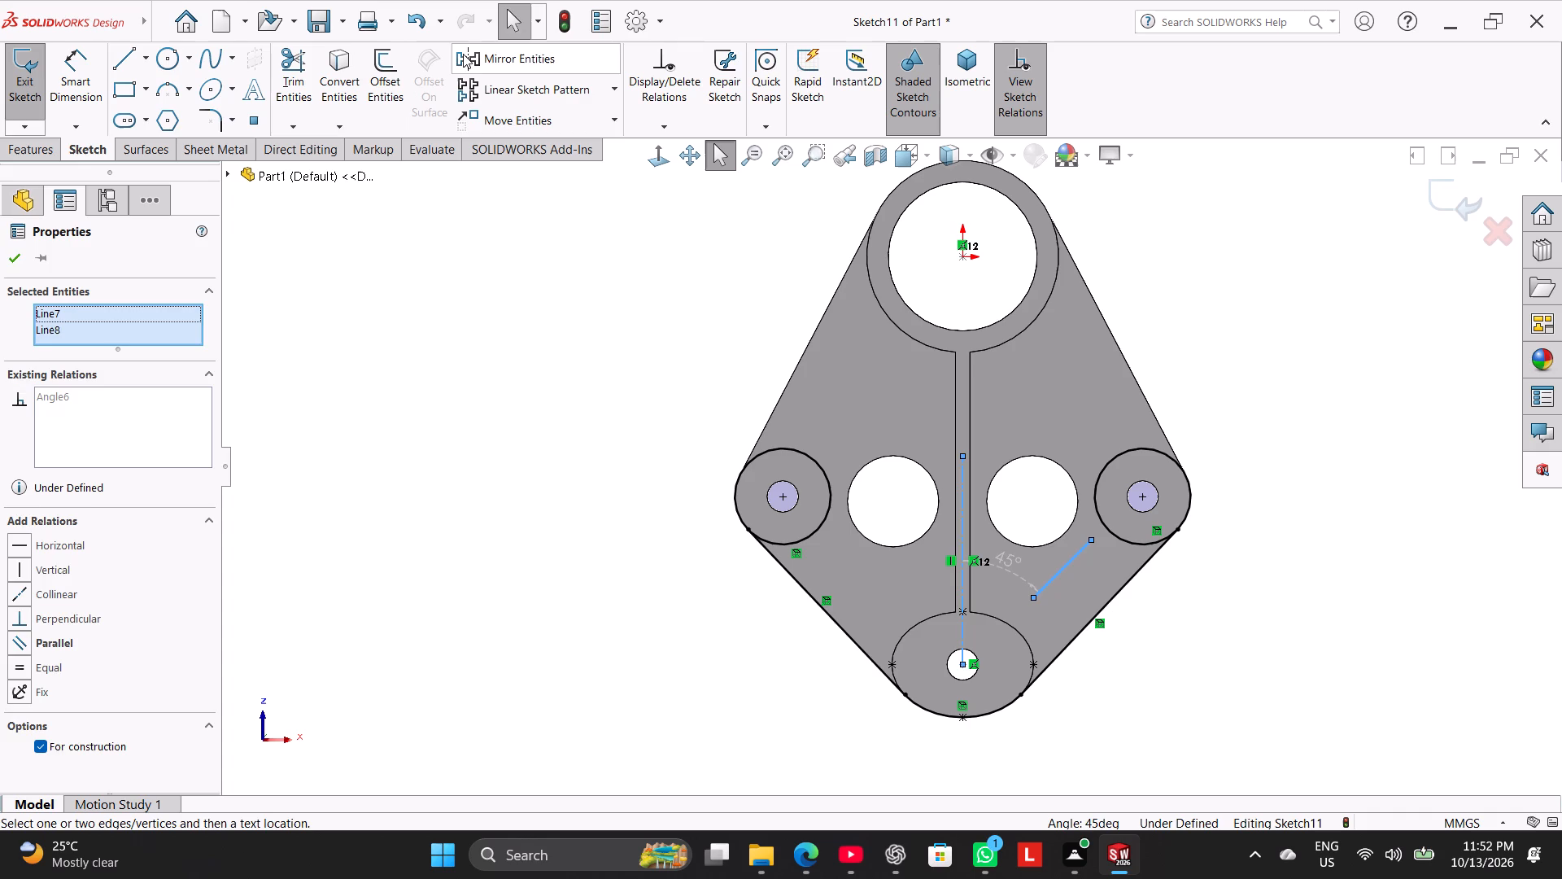
left_click_drag(478, 55, 478, 63)
left_click(447, 356)
Reposition the mirrored left diagonal line and attach its ends to the left side-boss circle and the elliptical end-boss edge.
scroll(1043, 619, "down", 2)
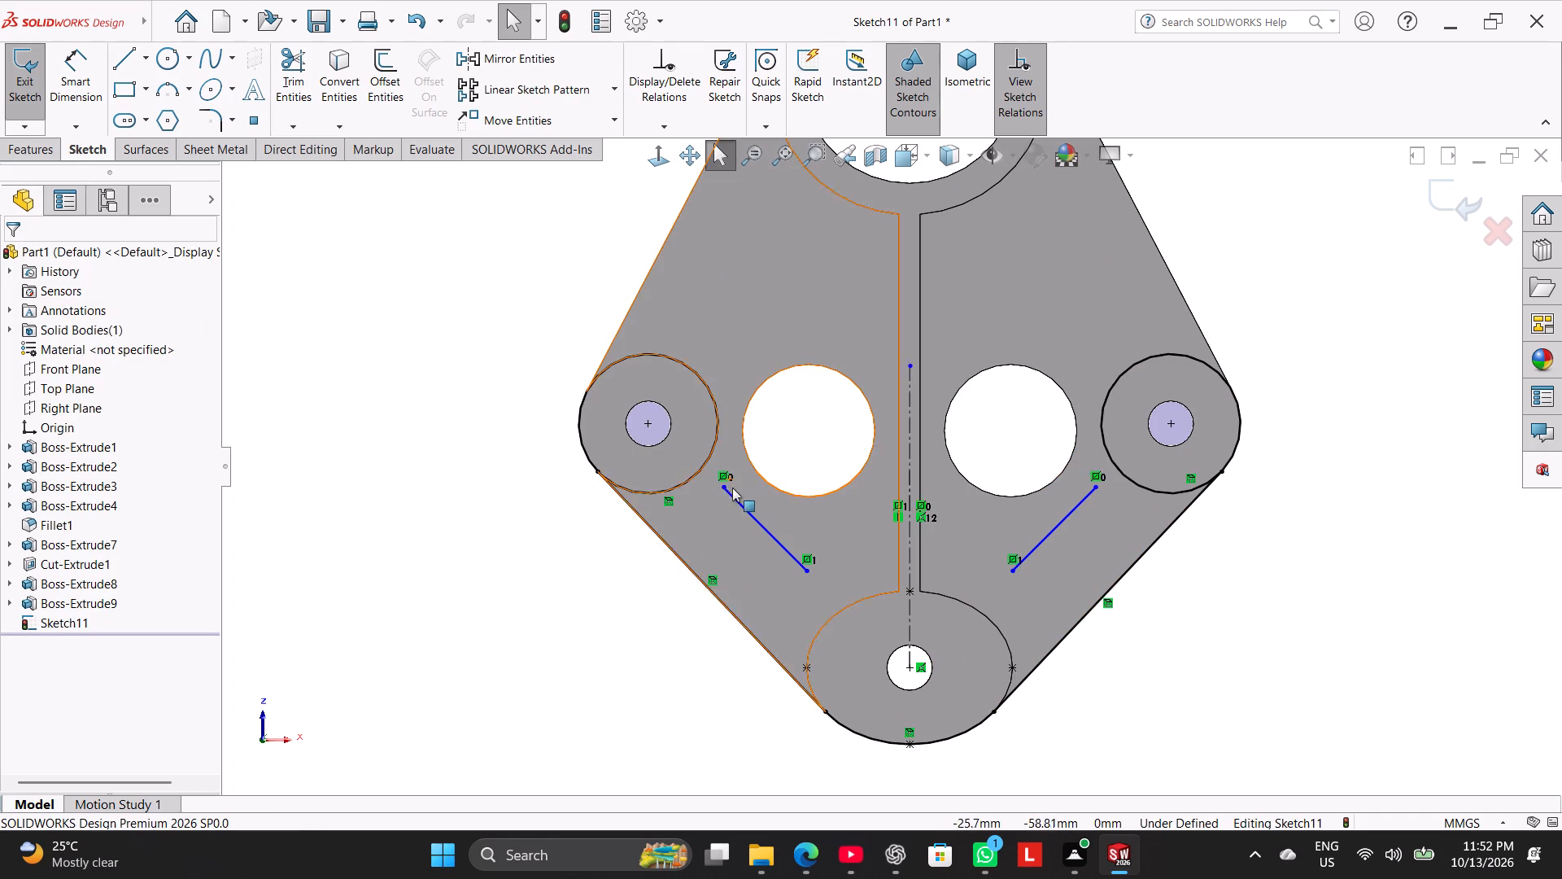
left_click_drag(739, 503, 755, 492)
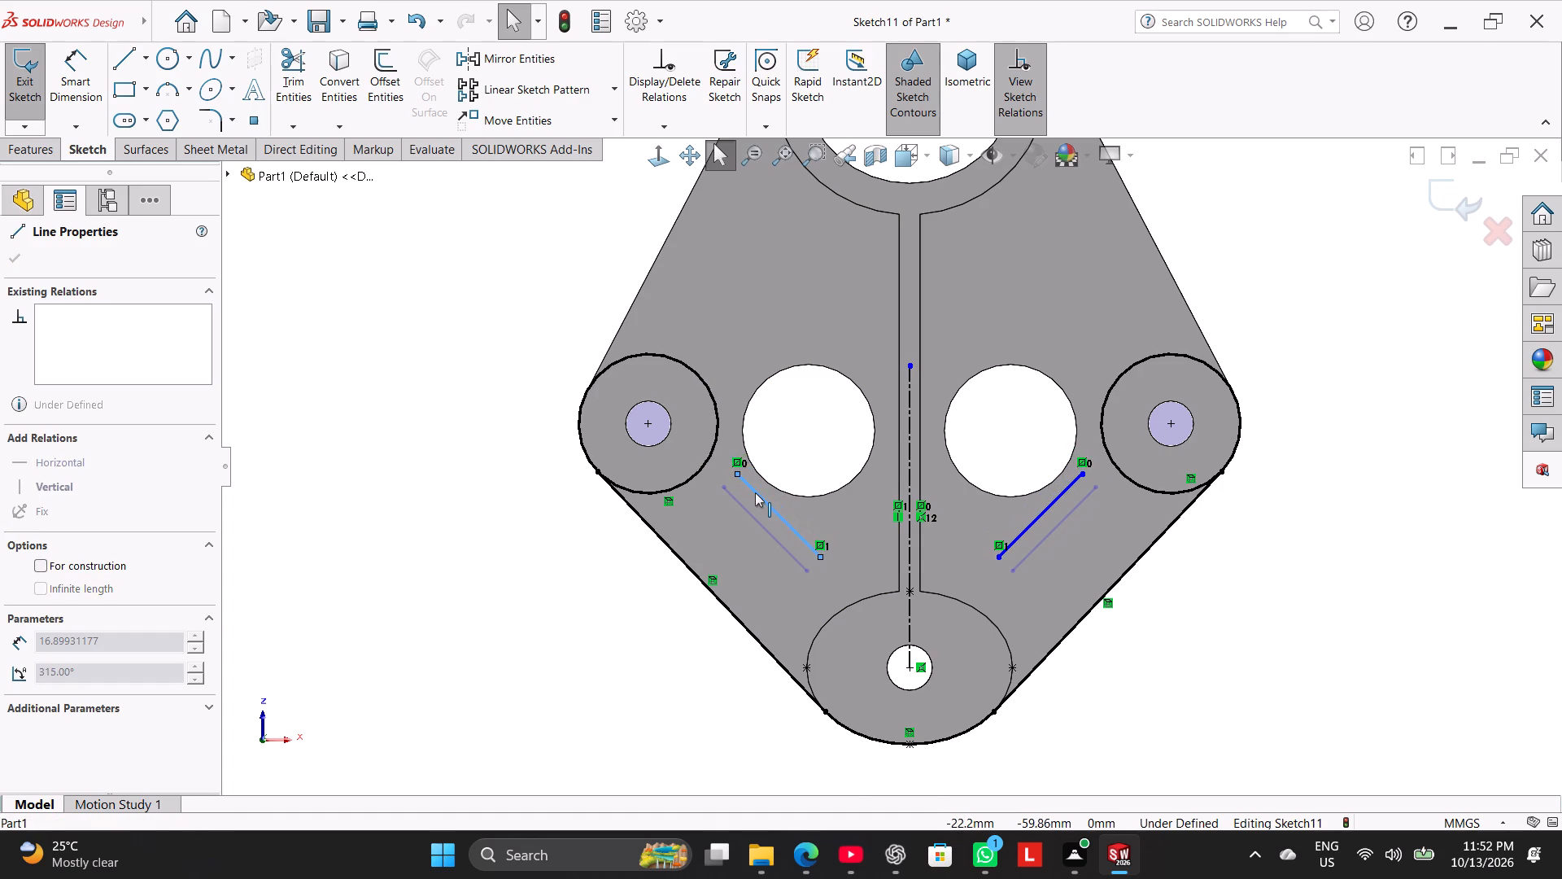
left_click_drag(755, 492, 753, 494)
left_click(508, 476)
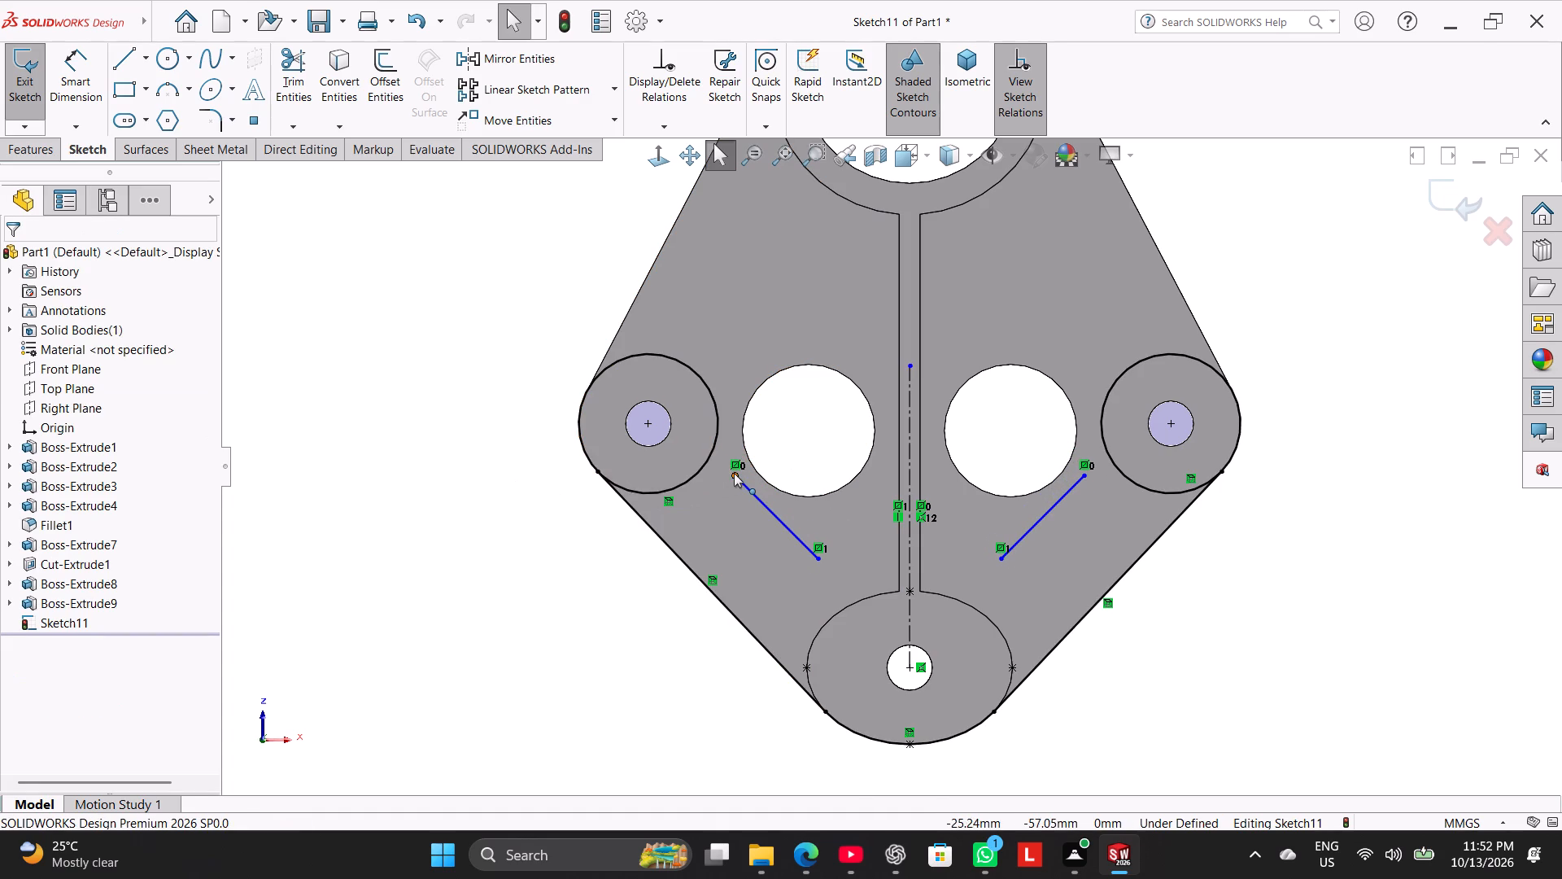
left_click_drag(734, 473, 712, 457)
left_click(619, 597)
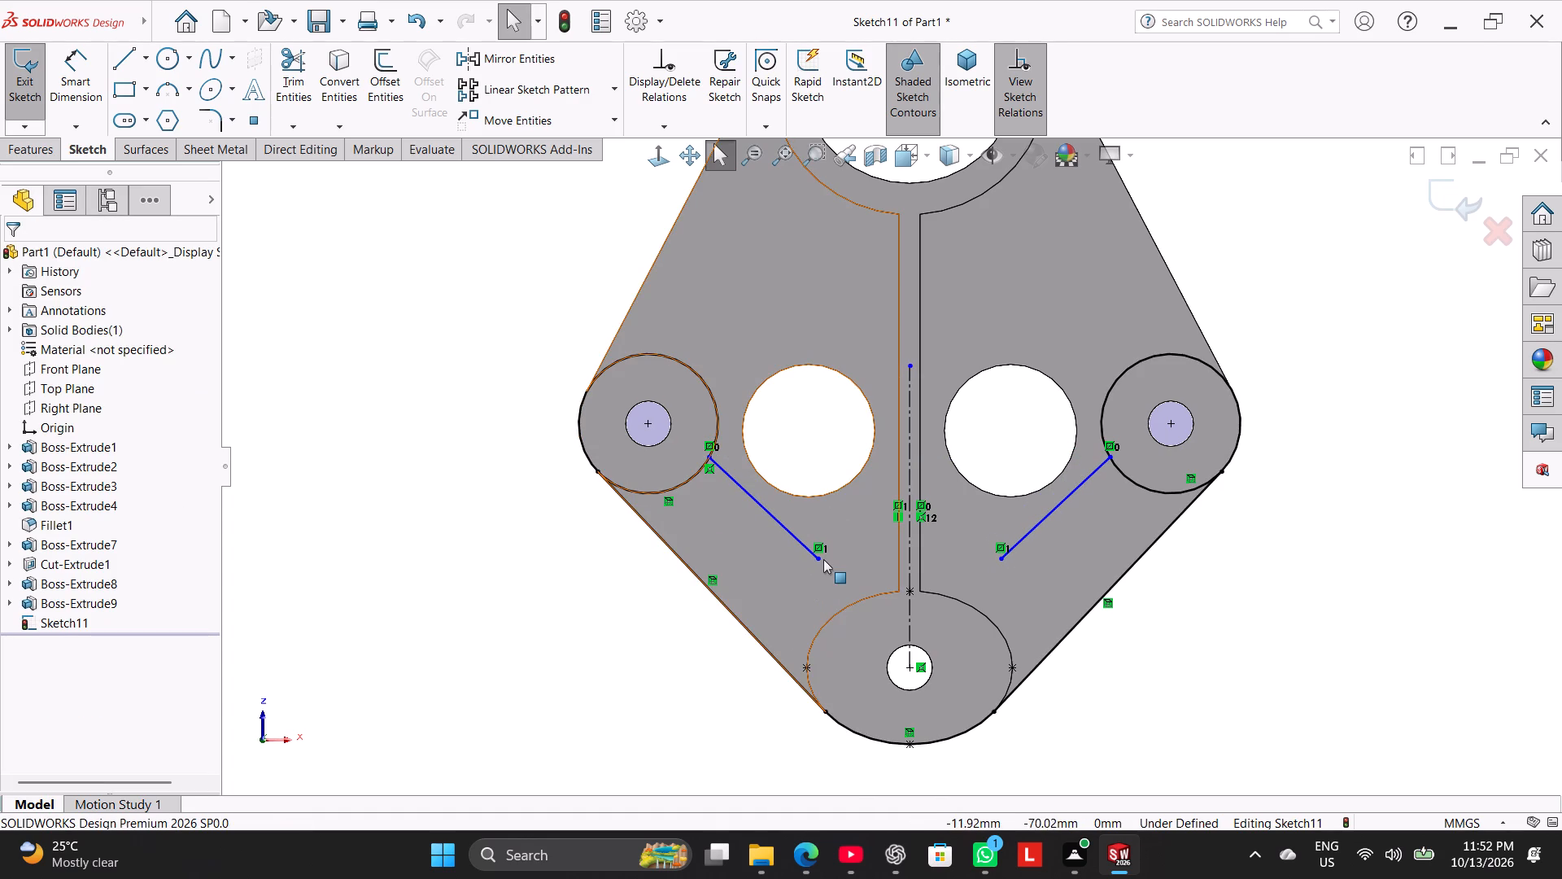
left_click_drag(820, 558, 853, 593)
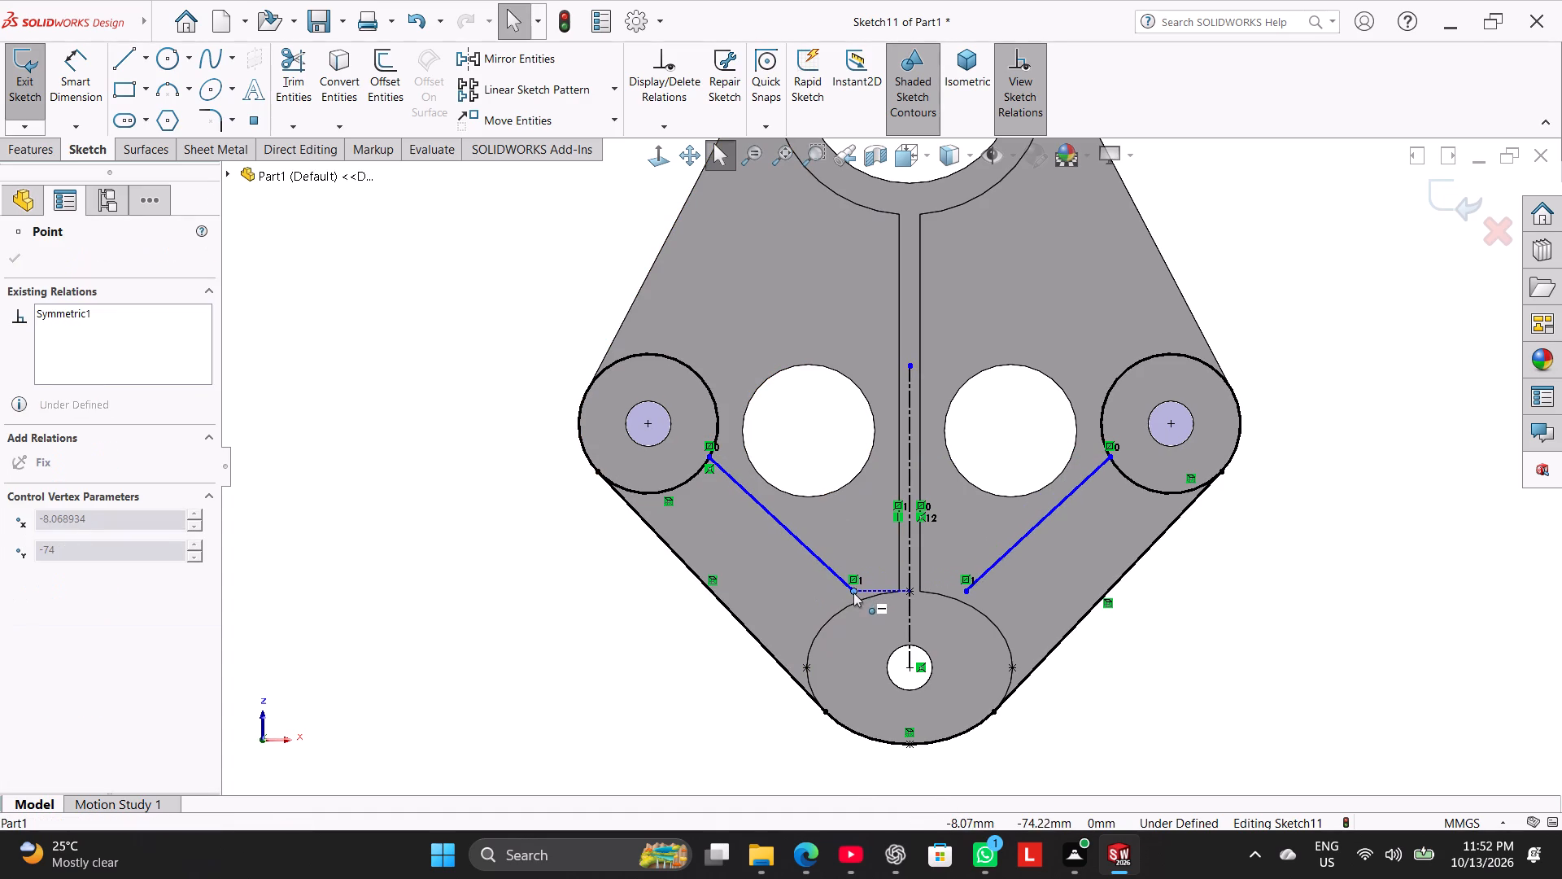
left_click_drag(853, 593, 858, 598)
left_click(578, 673)
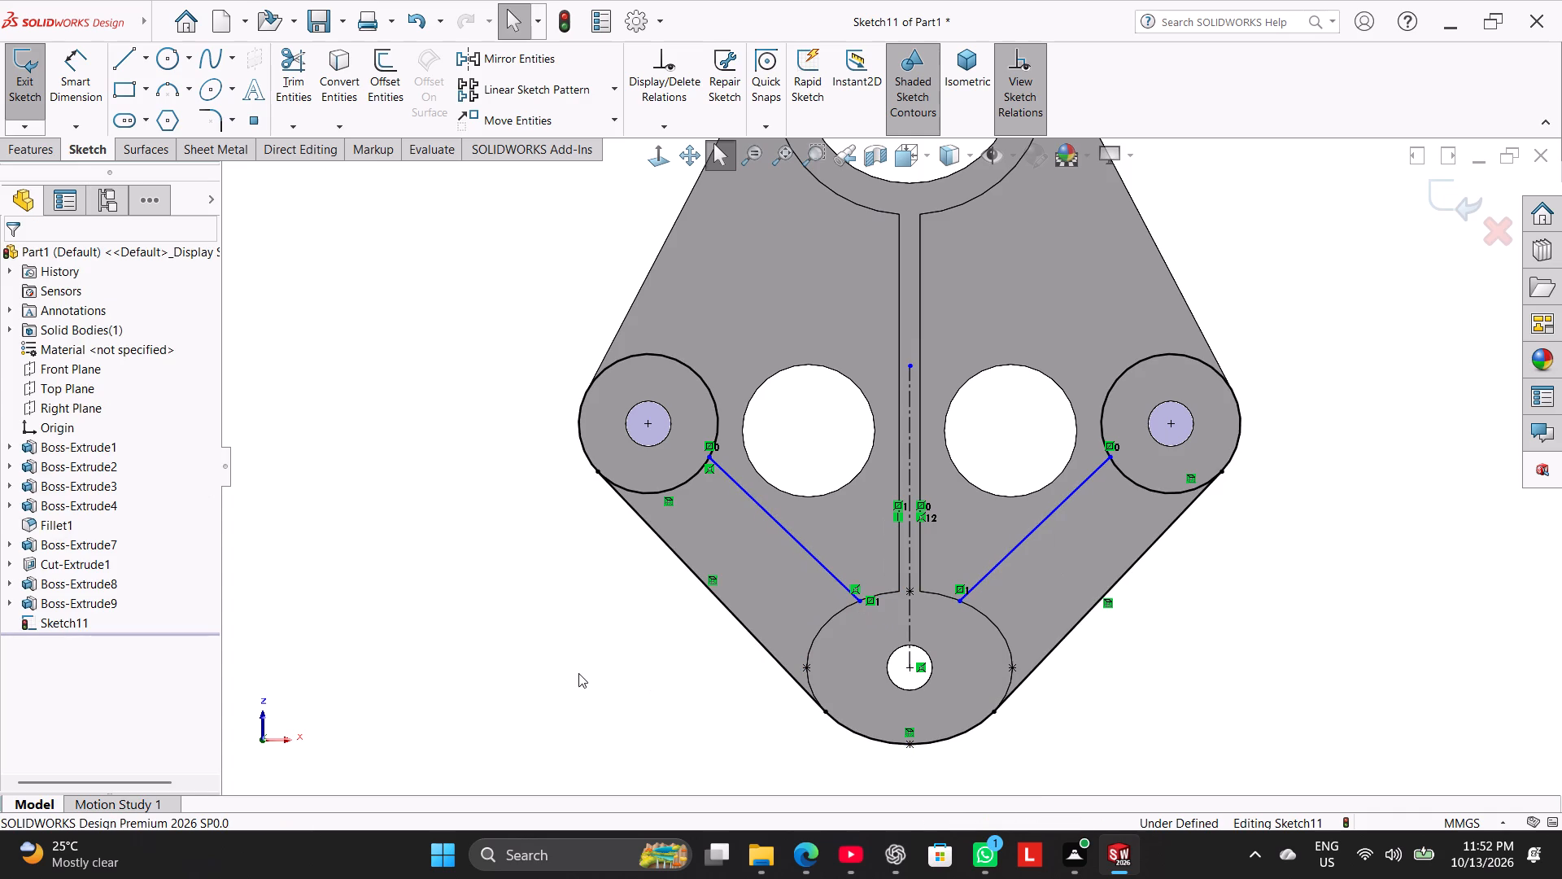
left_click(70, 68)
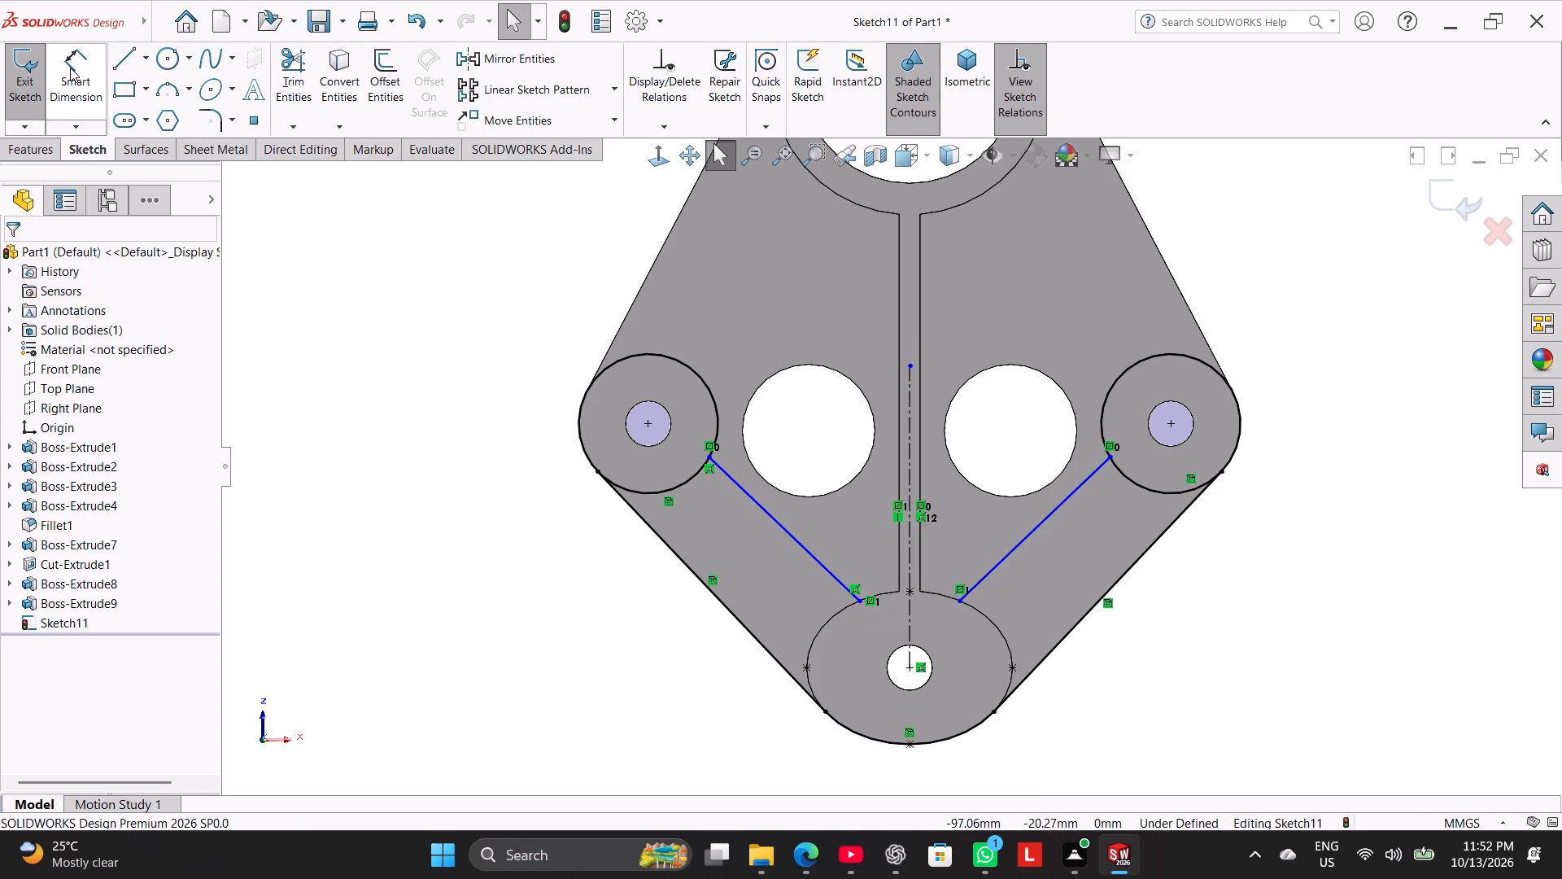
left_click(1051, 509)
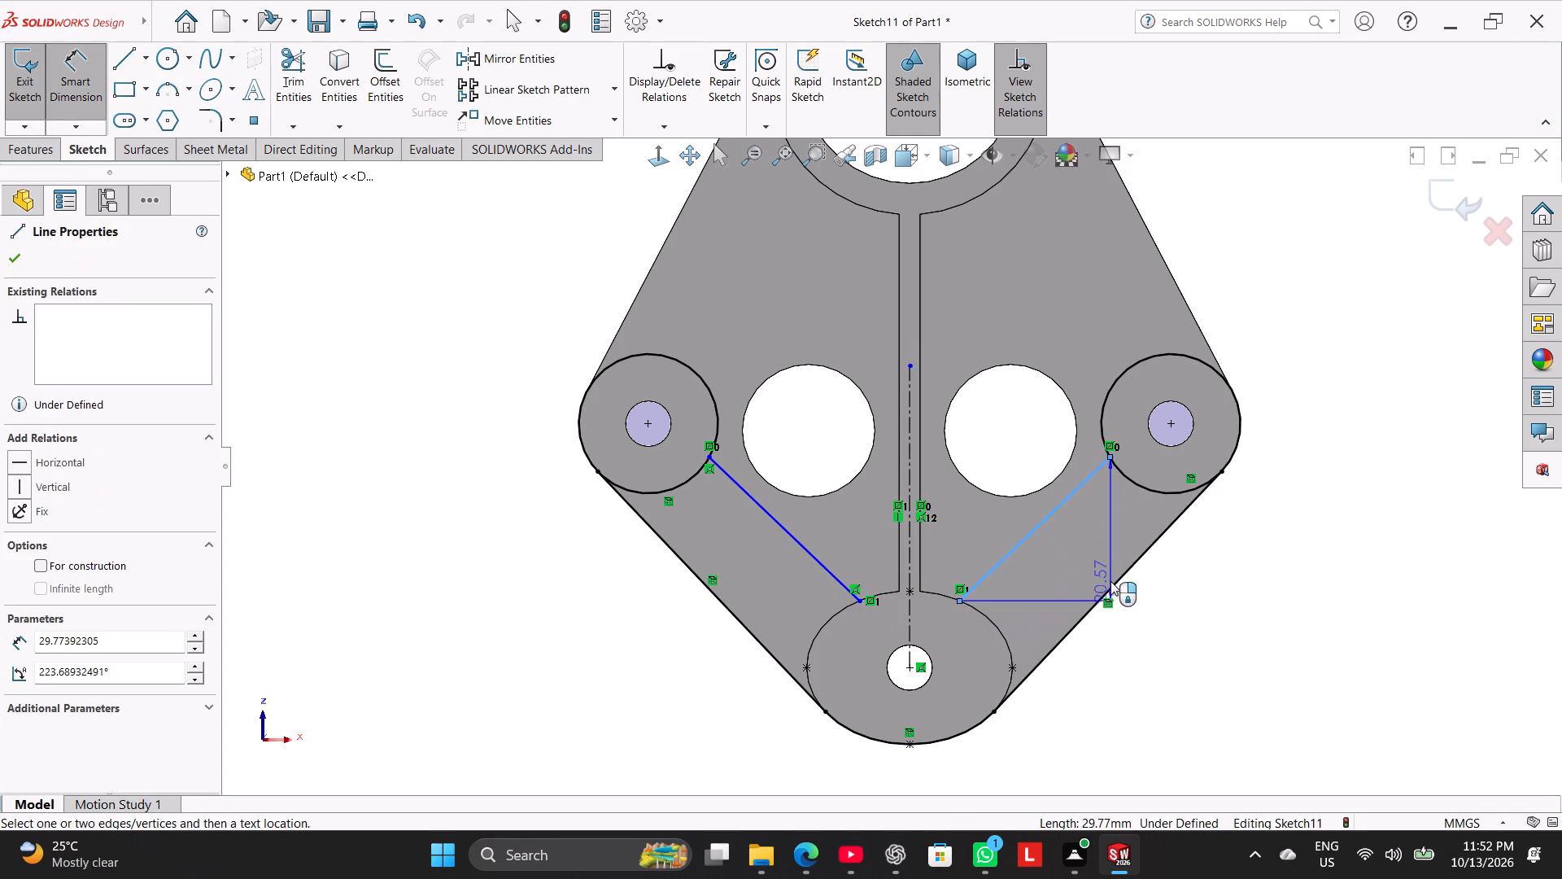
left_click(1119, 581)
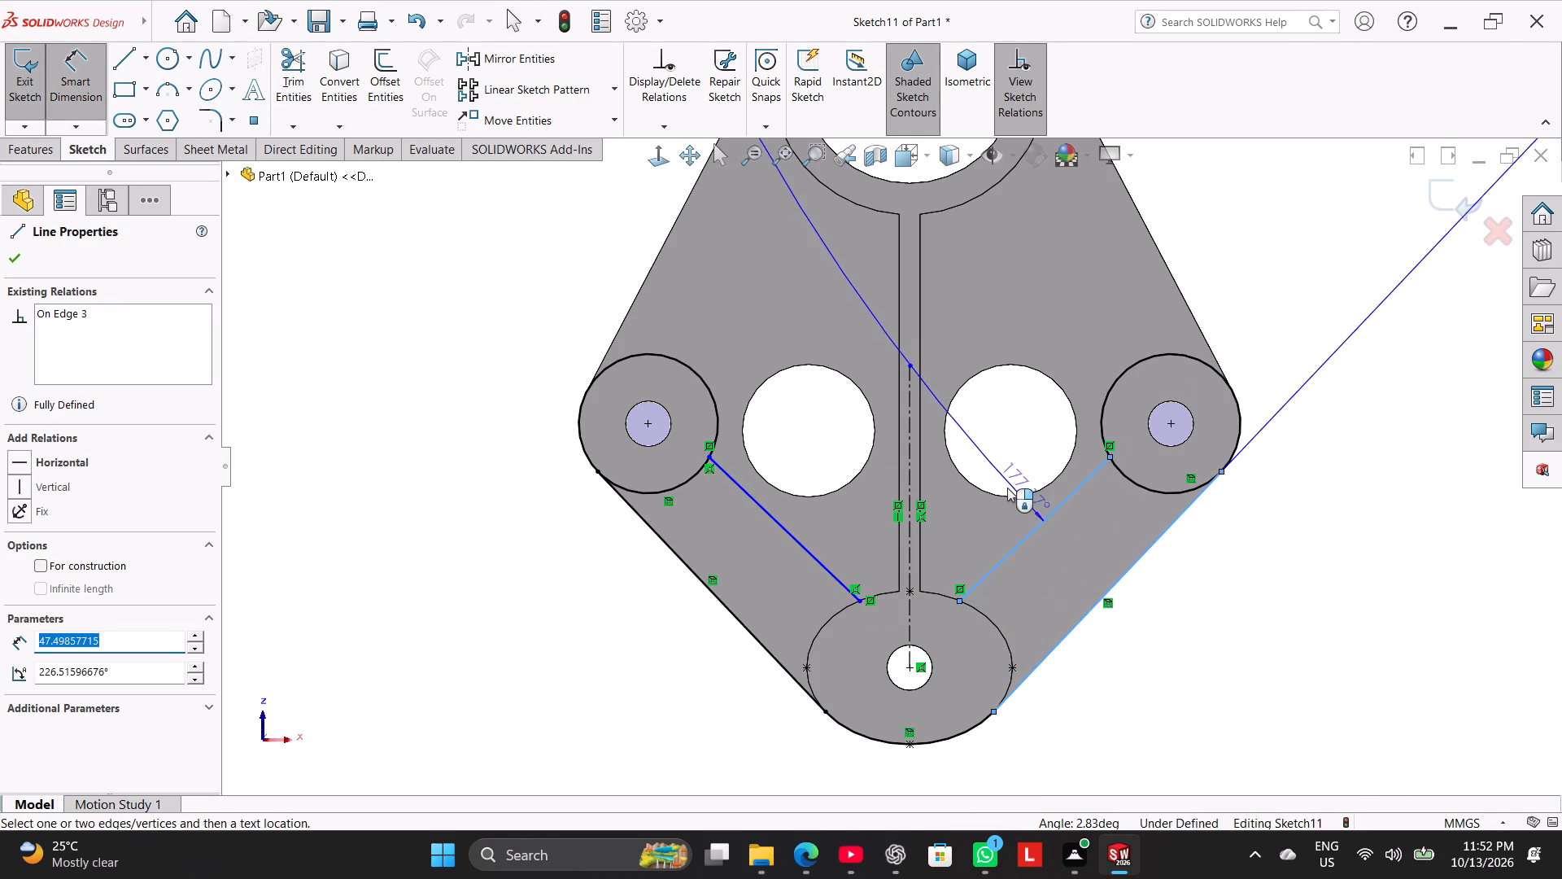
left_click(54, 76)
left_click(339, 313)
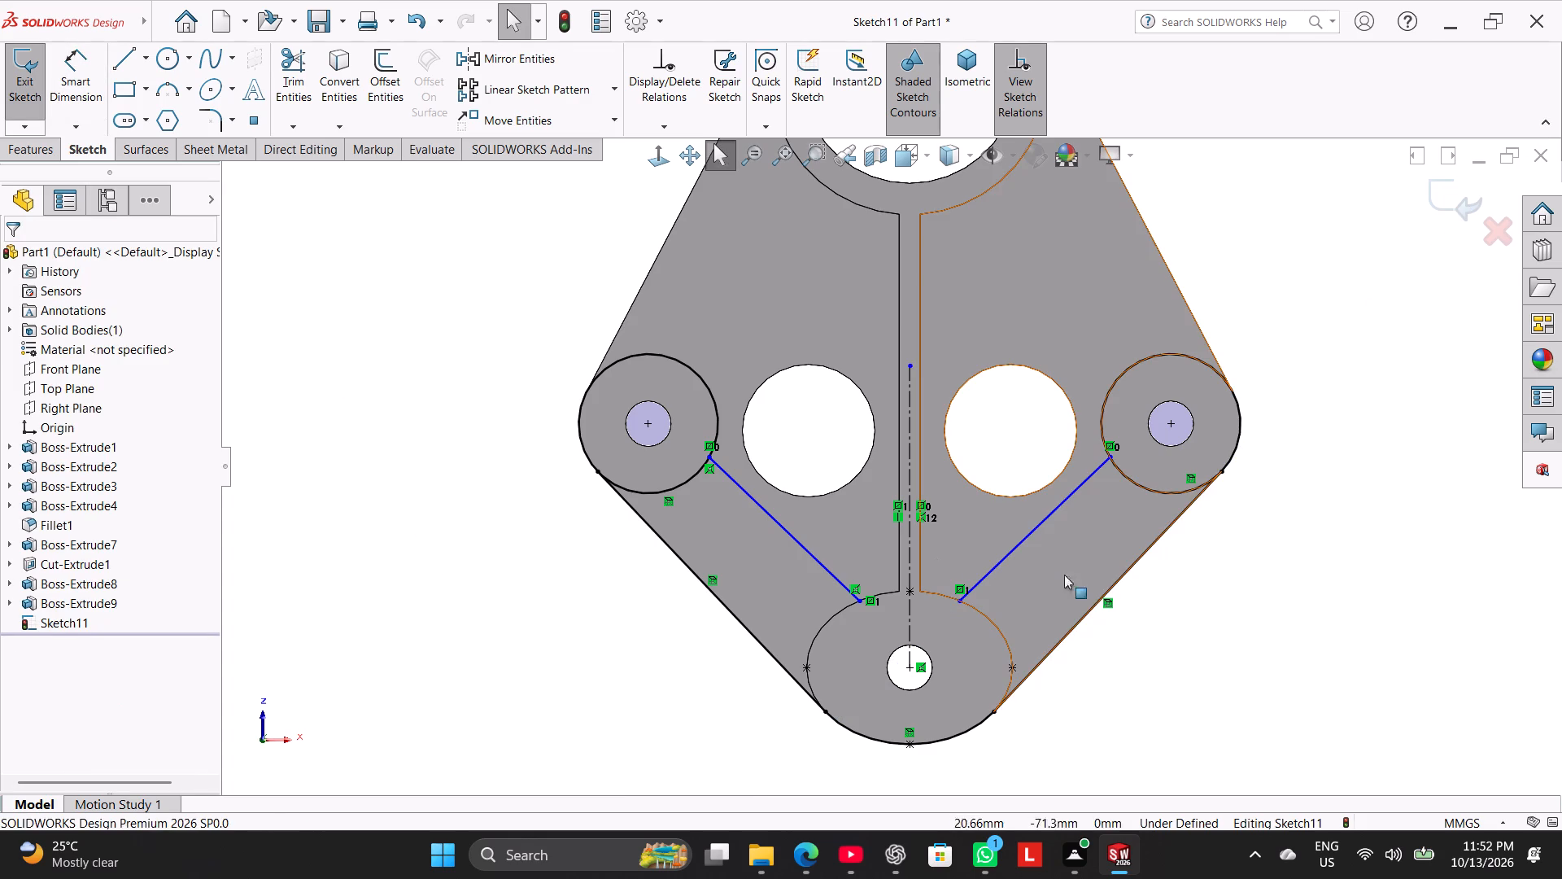
Add a Parallel relation between the right diagonal line and the converted right-hand plate edge.
left_click(1097, 601, "ctrl")
left_click(1038, 524, "ctrl")
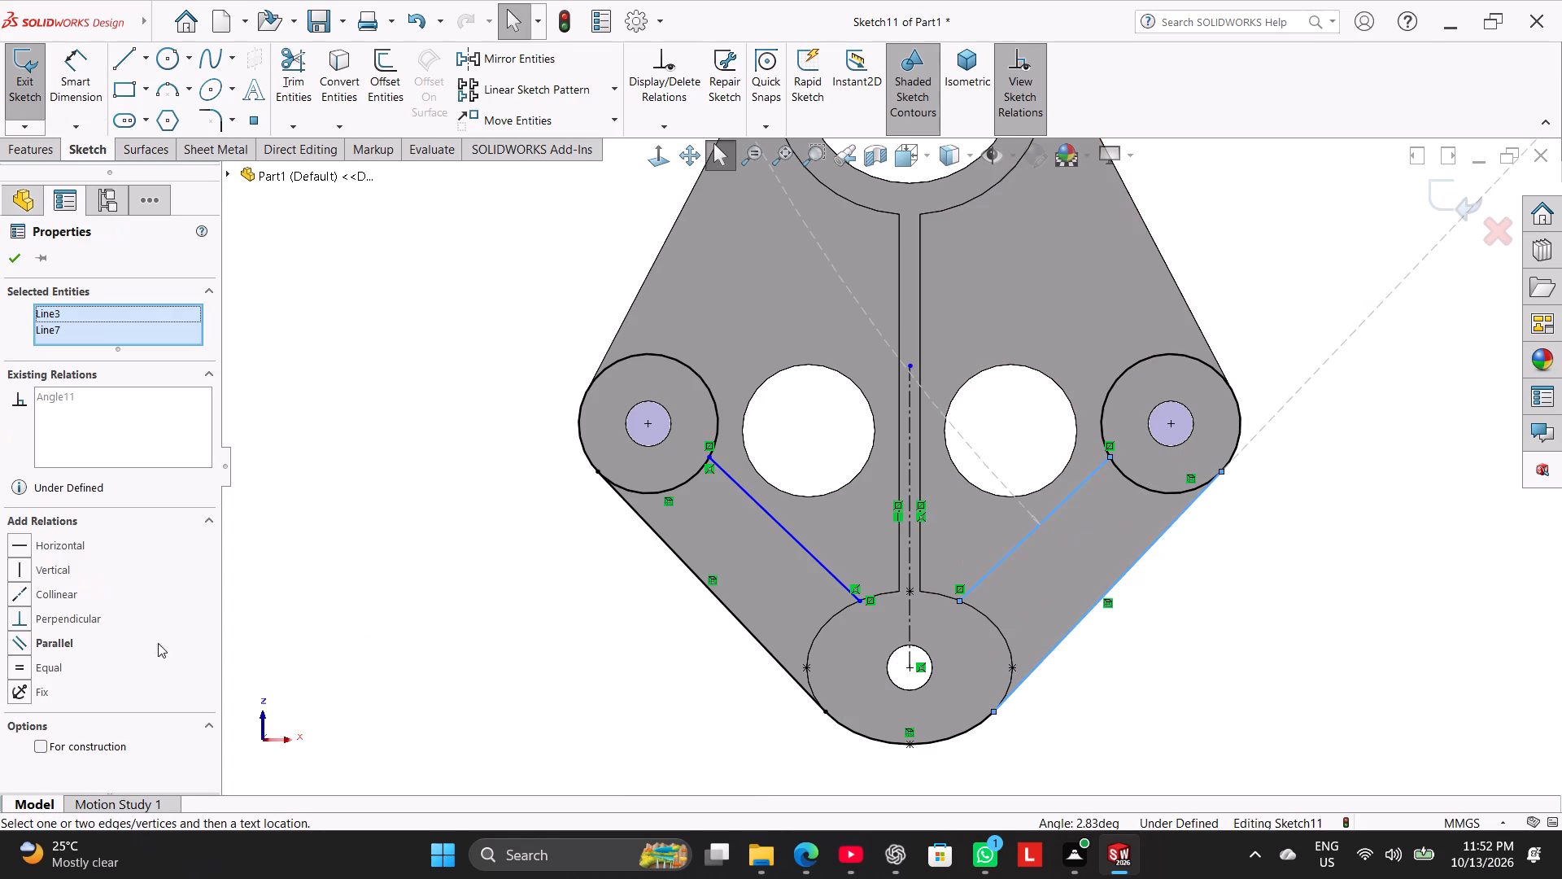
left_click(61, 645)
left_click(314, 561)
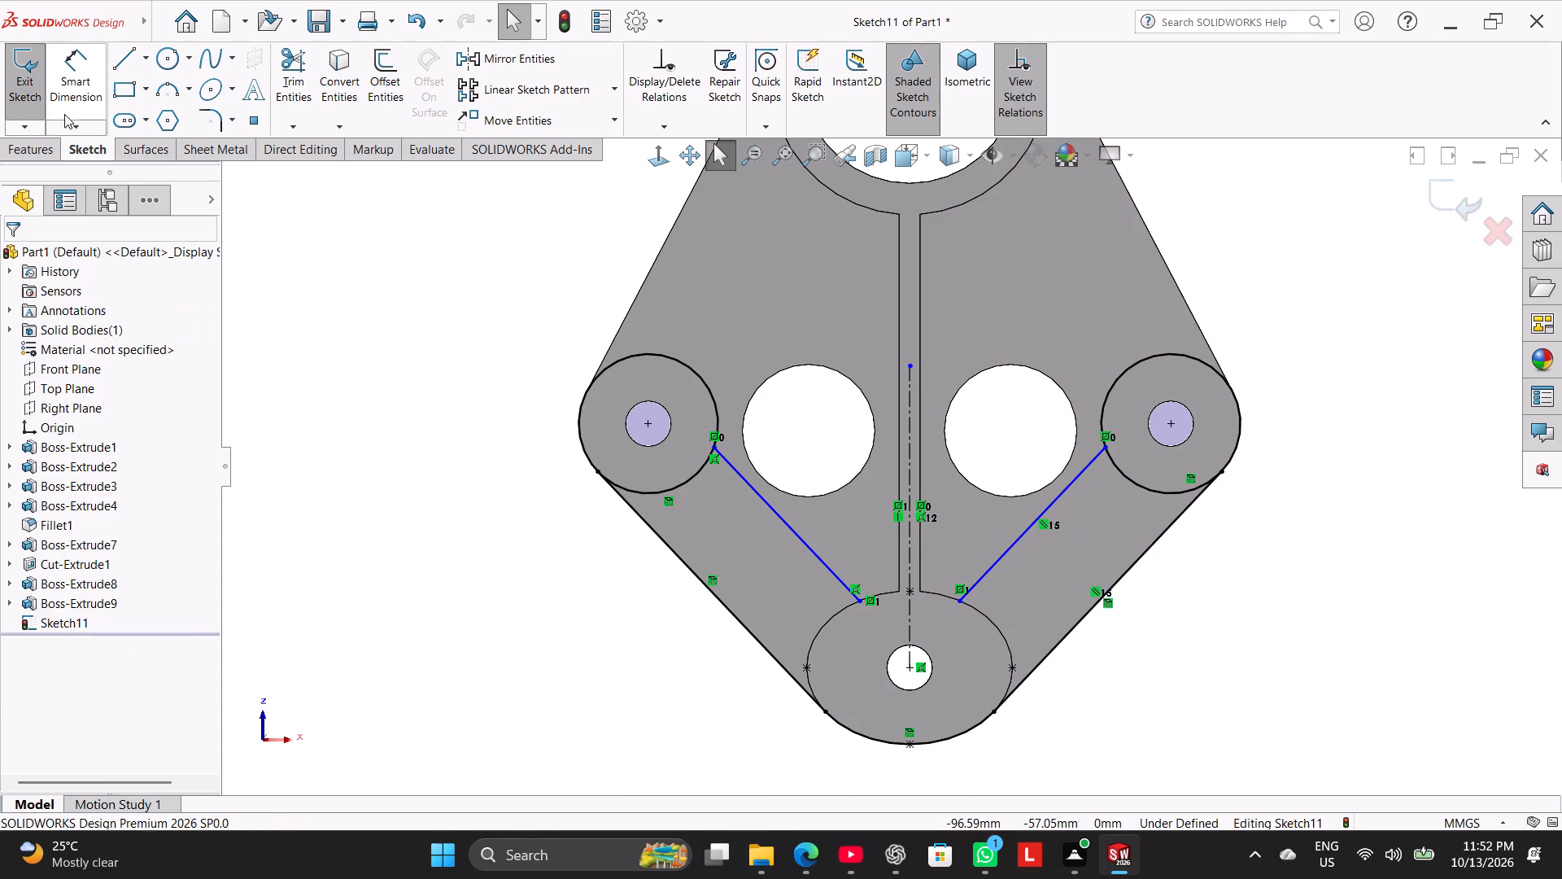
Dimension the distance between the right diagonal line and the right-hand plate edge as 15 mm.
left_click(76, 85)
left_click(1031, 522)
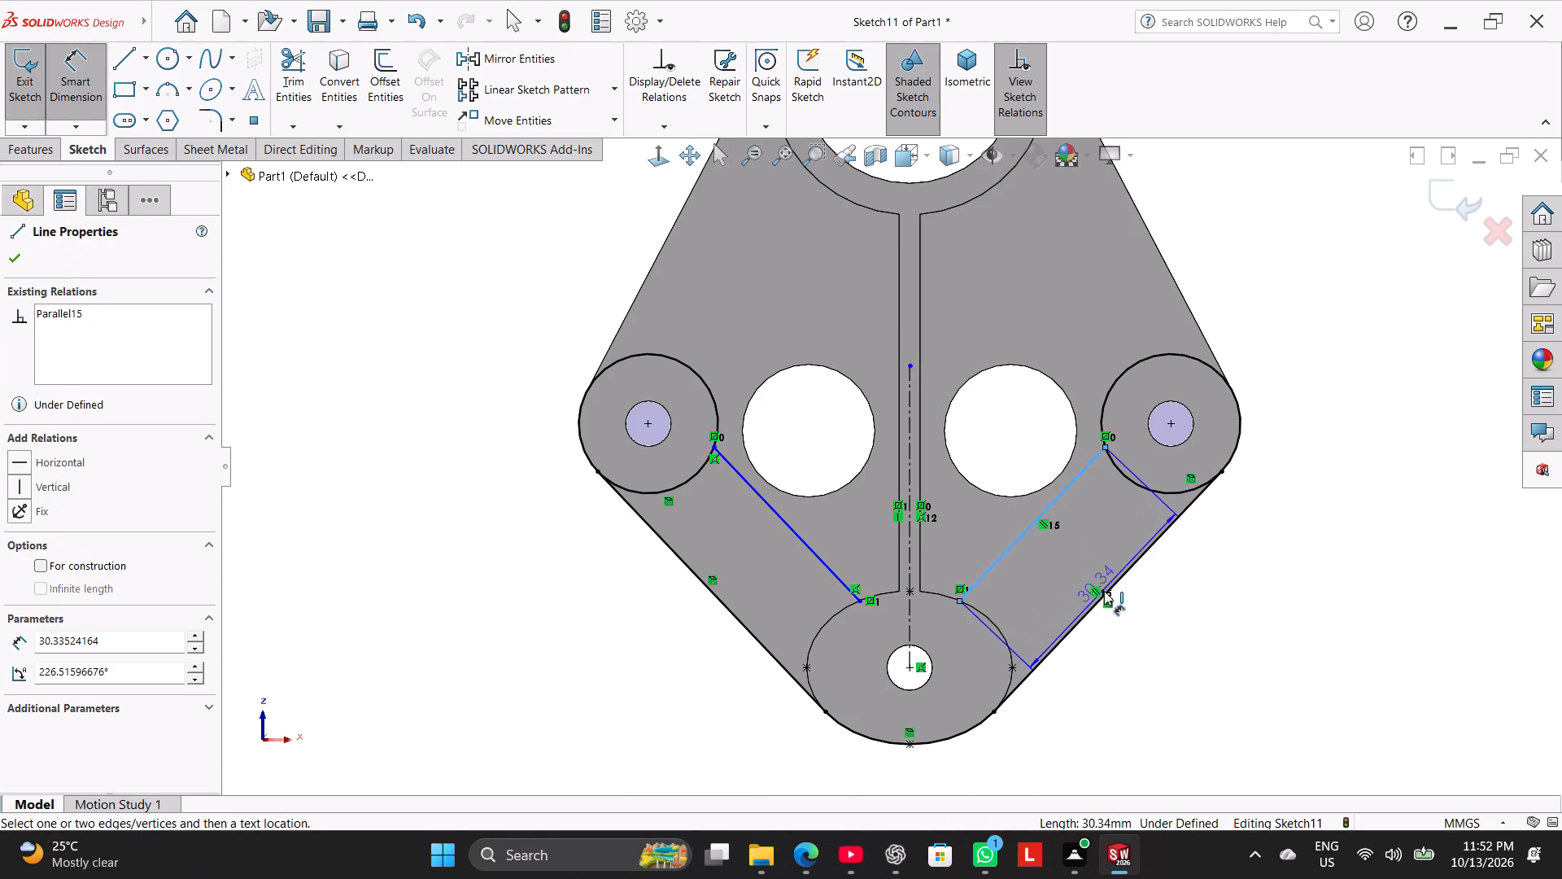
left_click(1106, 591)
left_click(1145, 615)
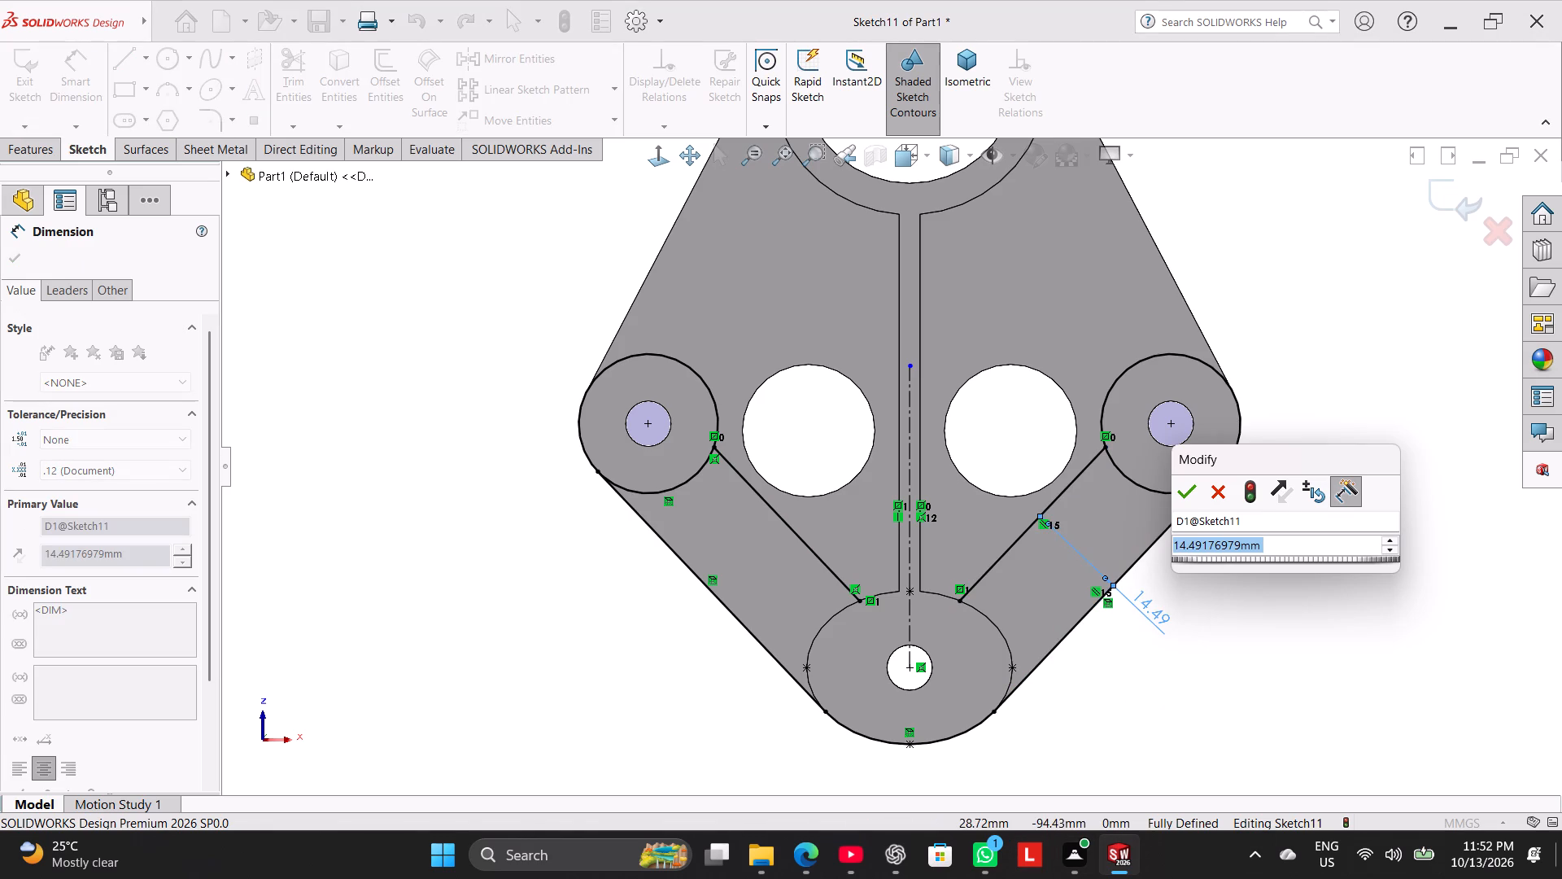
key("1")
key("5")
key("Return")
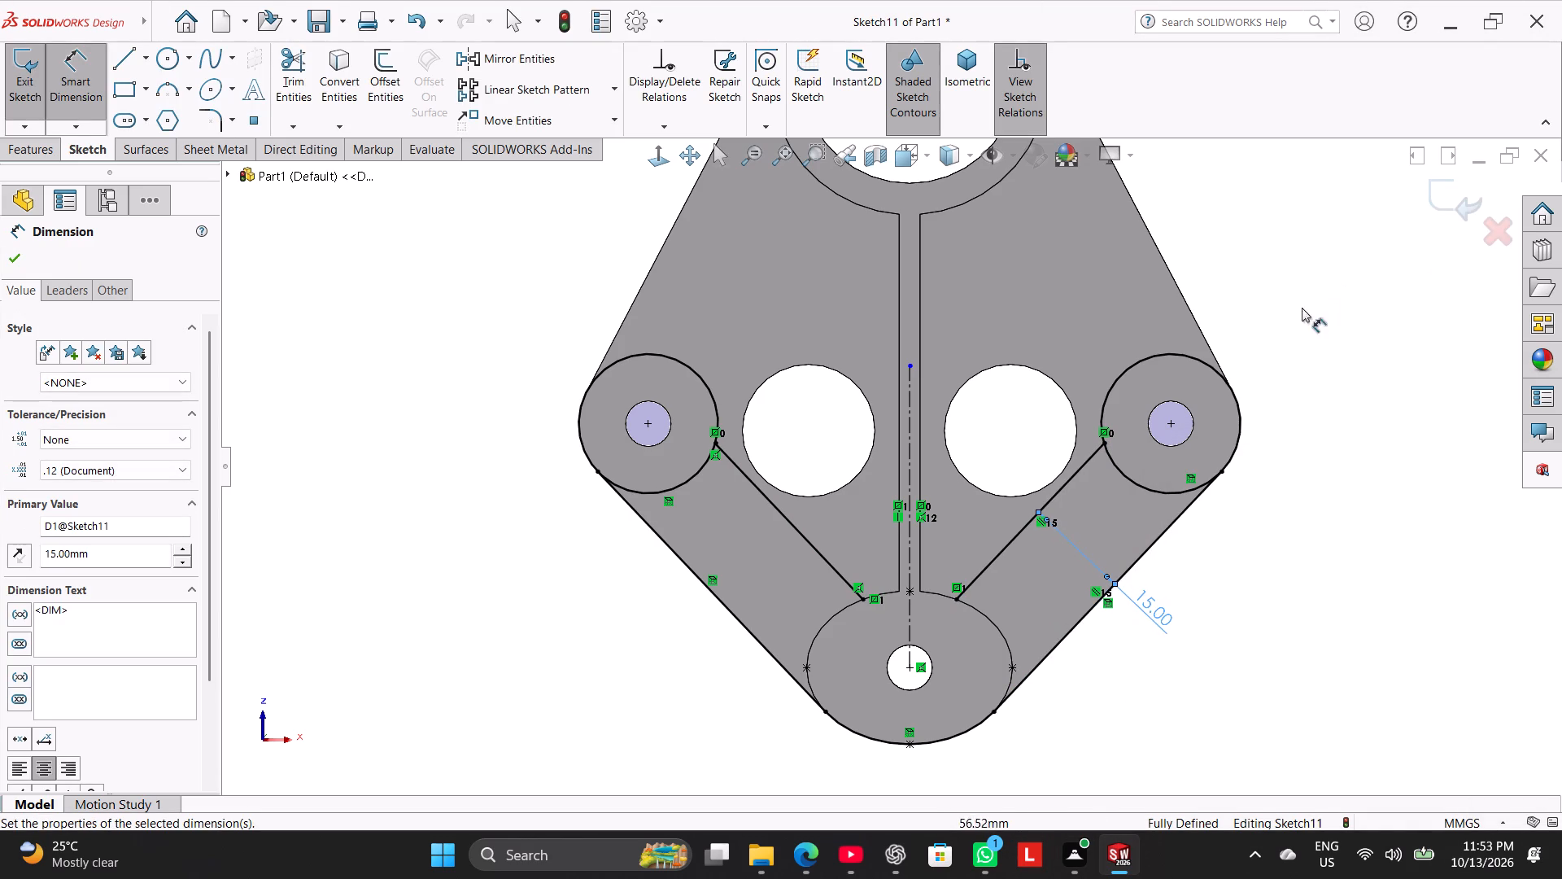
right_click(394, 575)
left_click(464, 624)
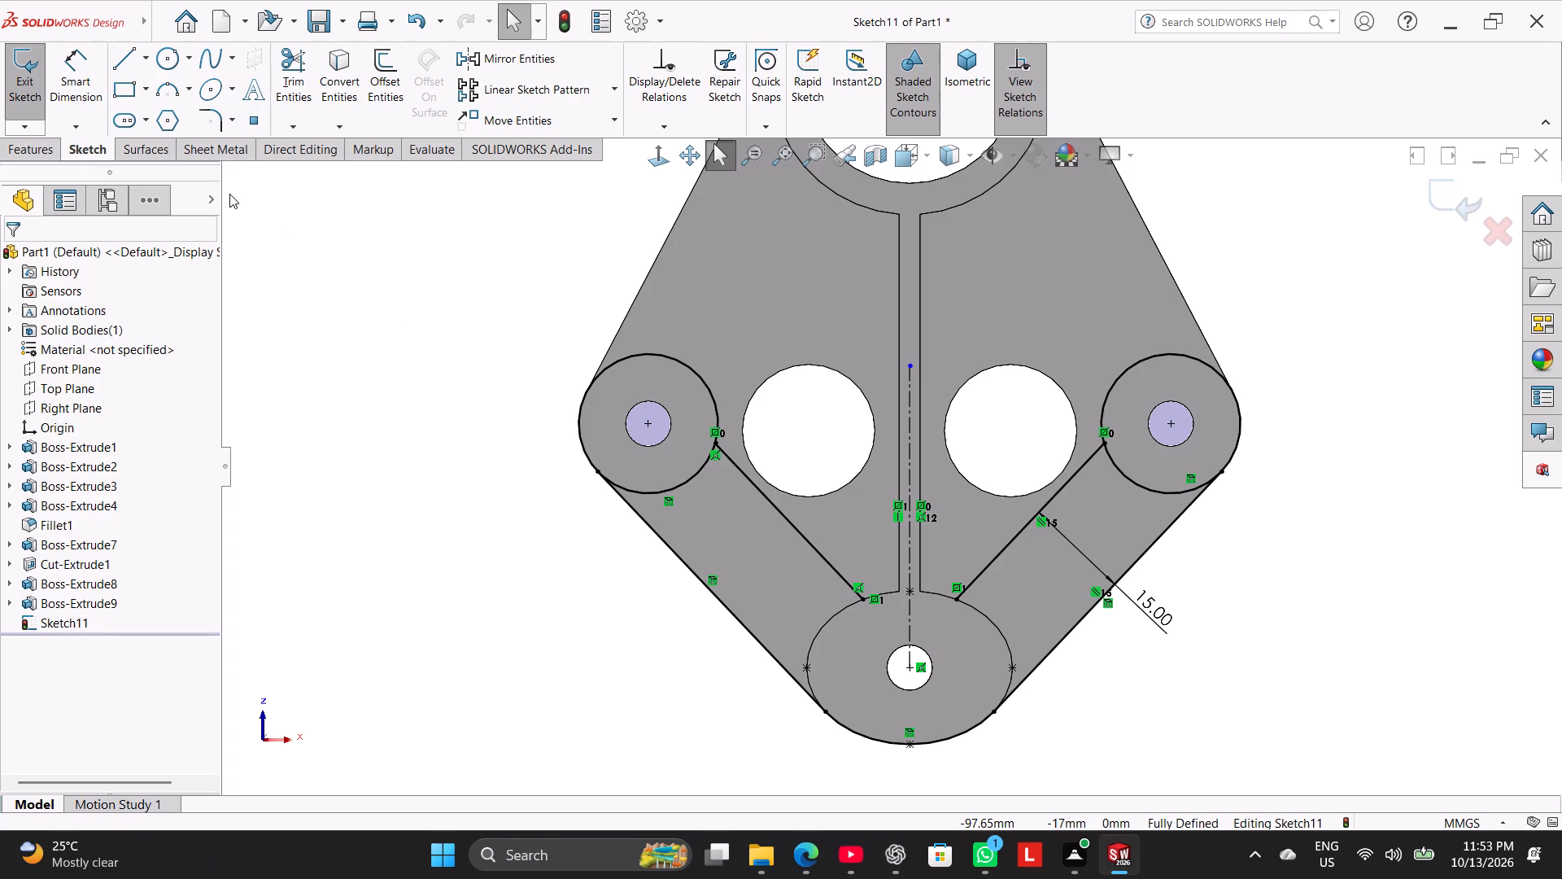
Trim away the outer arcs of both side-boss circles, keeping the arcs between the diagonal lines and plate edges.
middle_click_drag(358, 426, 332, 291)
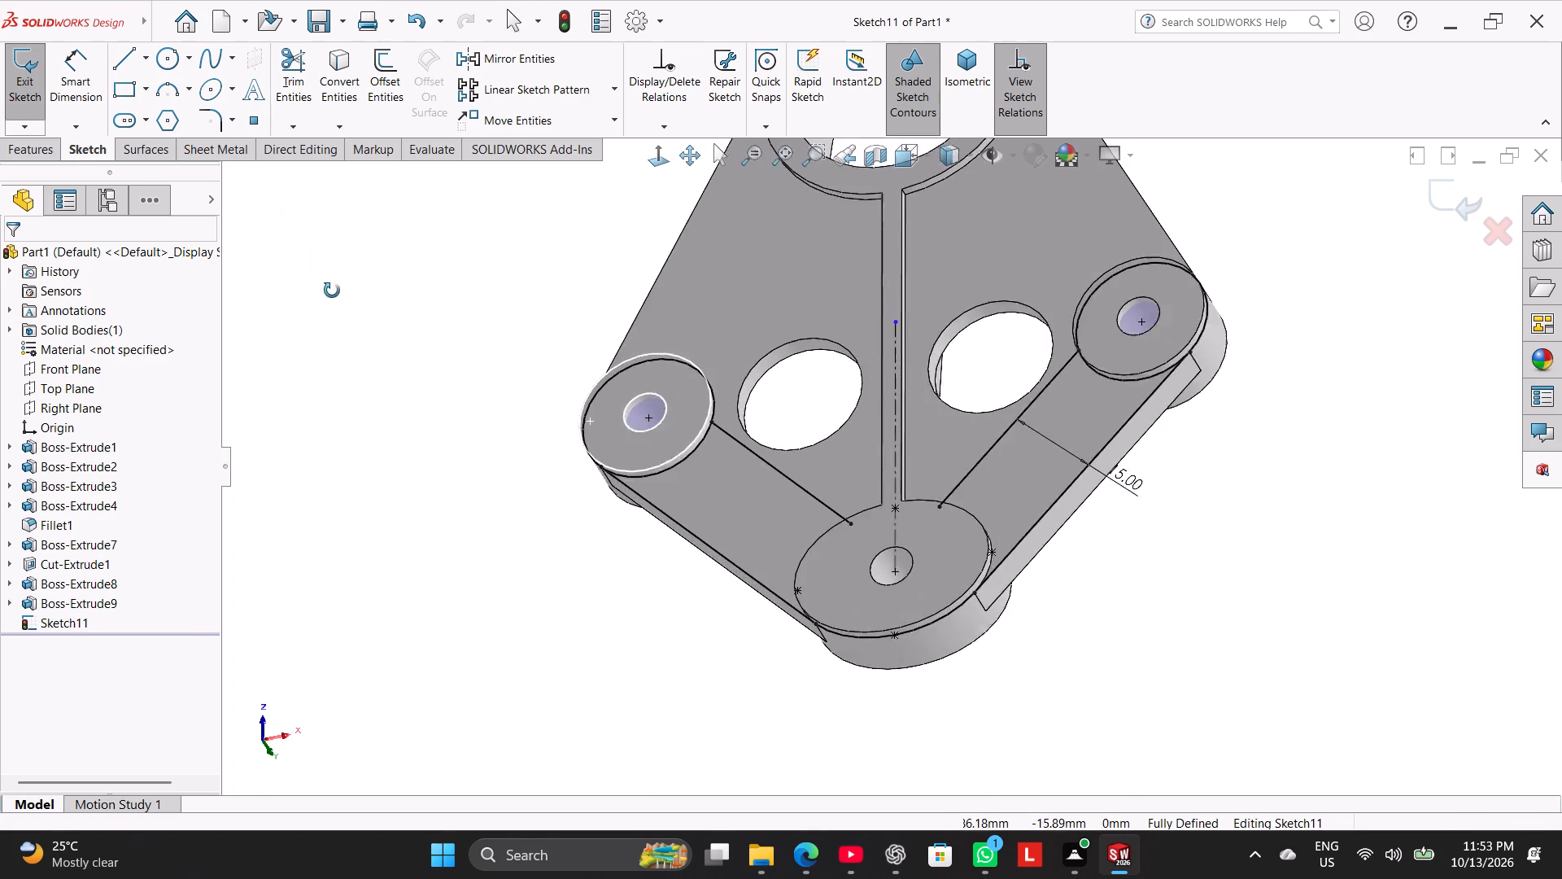
middle_click_drag(332, 291, 363, 368)
left_click(301, 85)
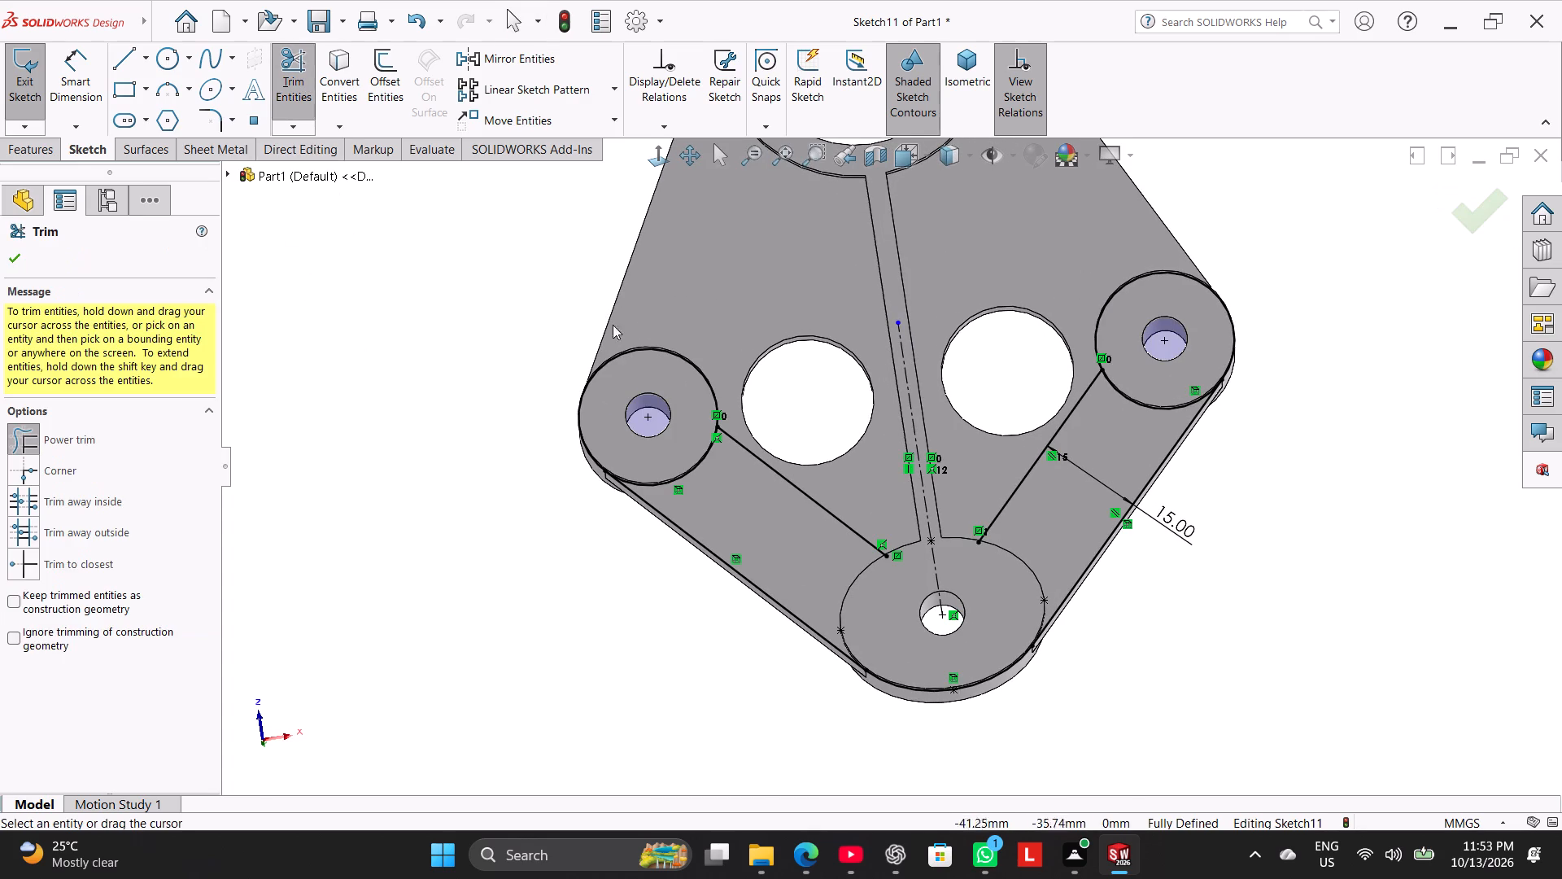
left_click_drag(671, 313, 579, 404)
left_click_drag(1071, 269, 1185, 307)
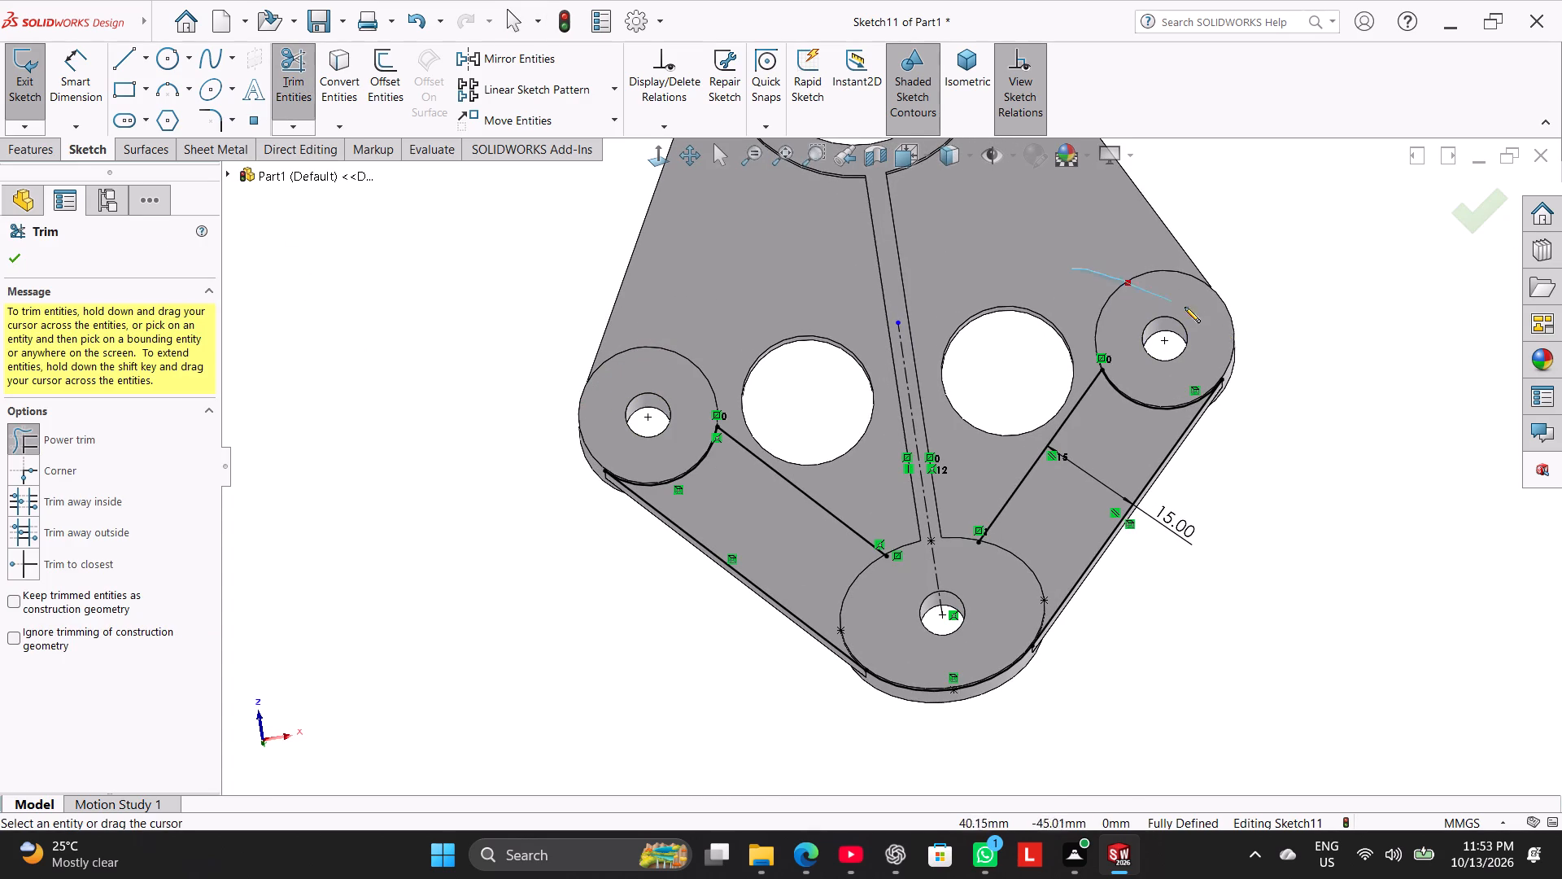
left_click_drag(1185, 307, 1248, 348)
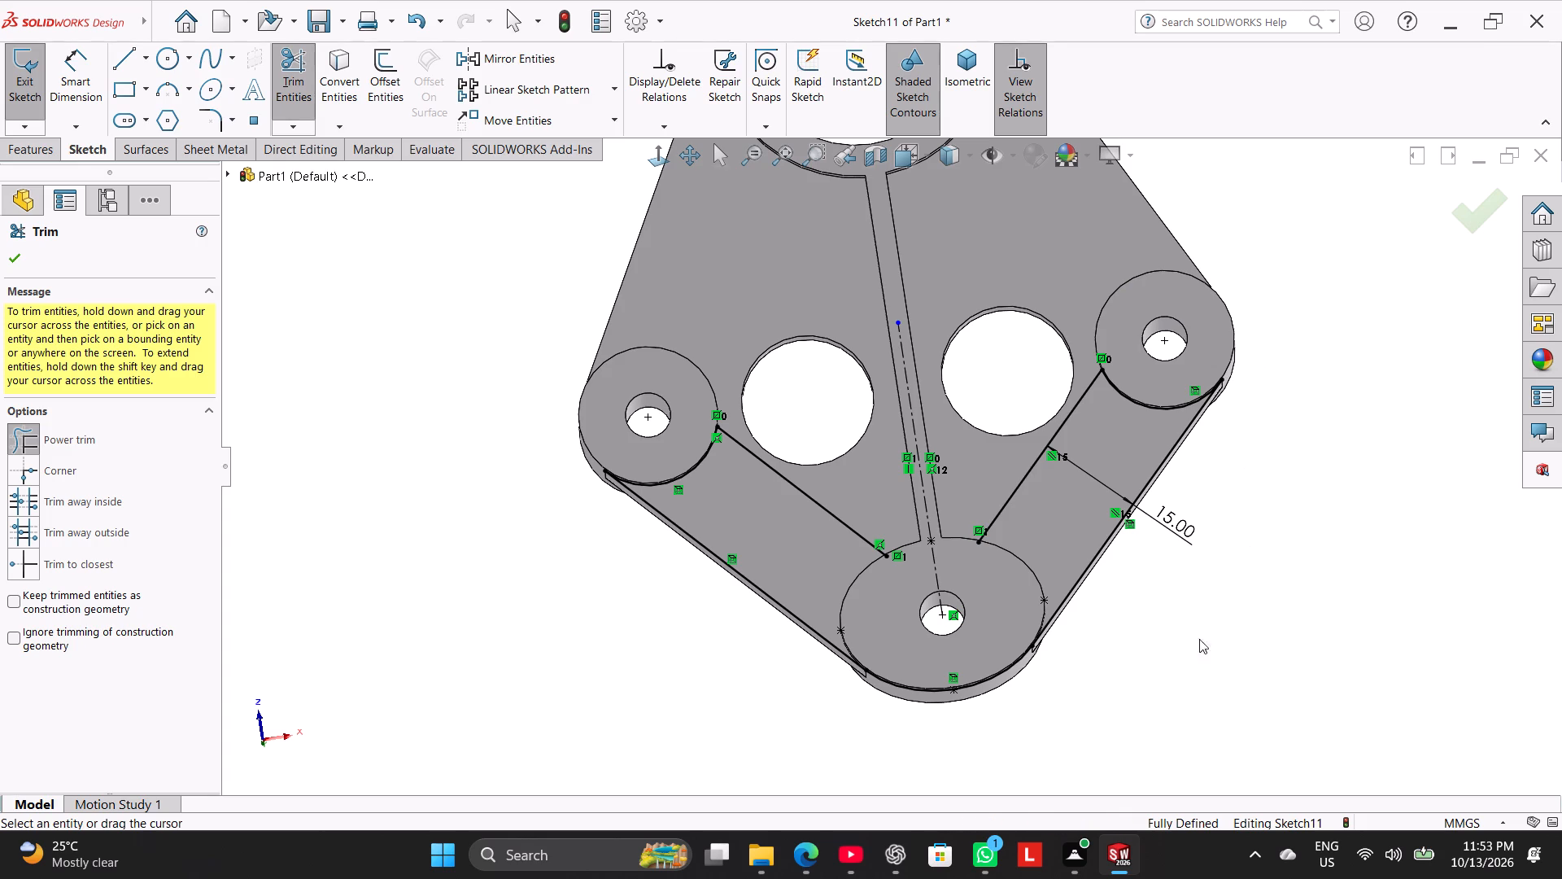
Convert the upper left and upper right edges of the elliptical end boss into sketch entities.
middle_click_drag(1139, 679, 1095, 668)
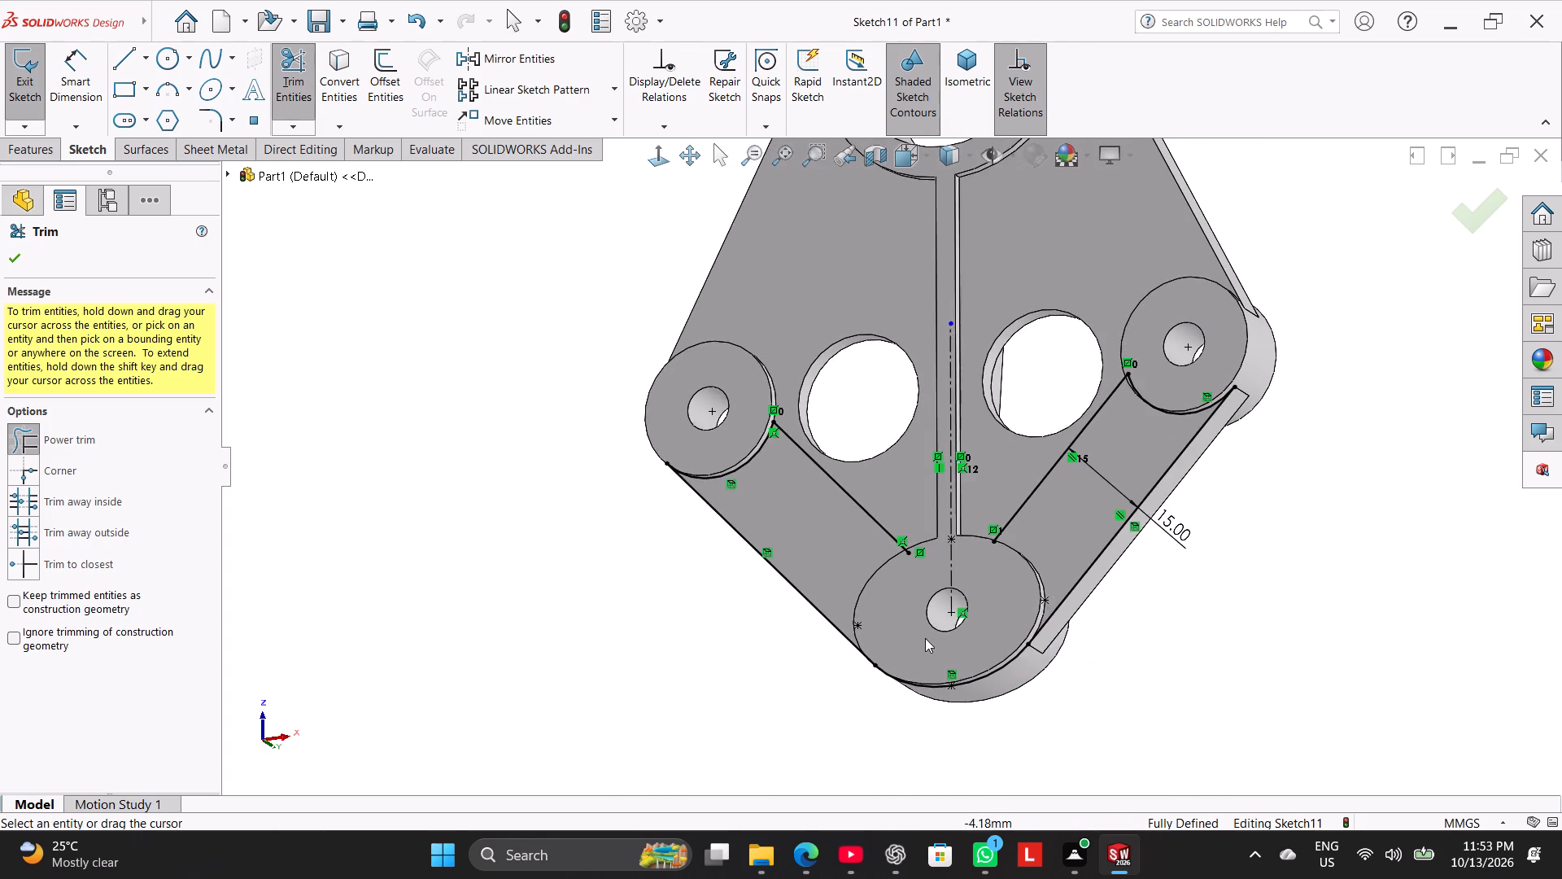
scroll(923, 633, "up", 1)
left_click(655, 163)
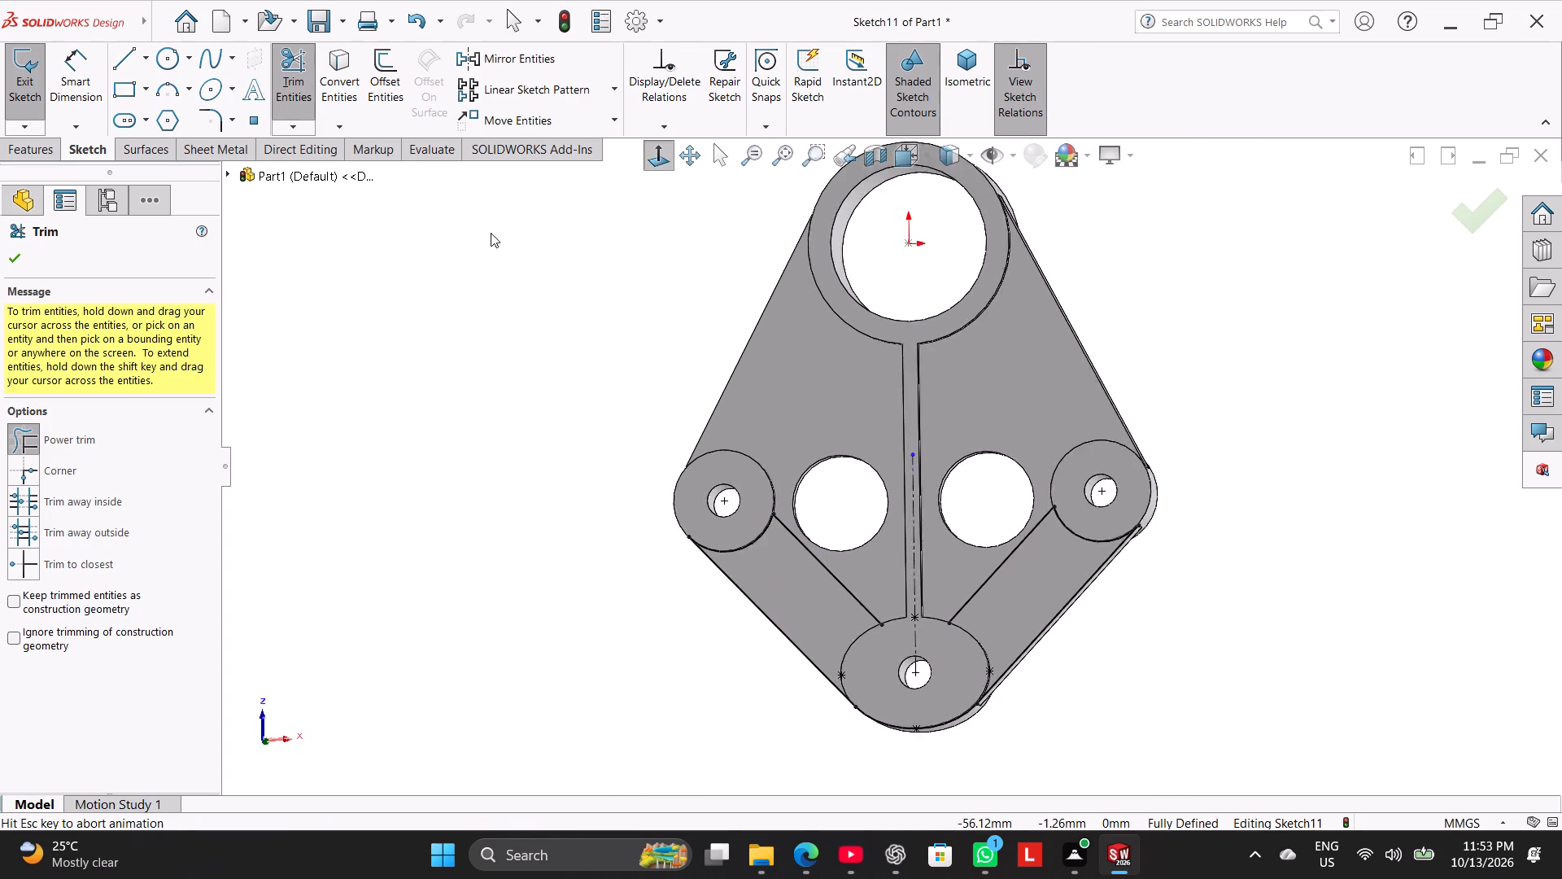
left_click(340, 81)
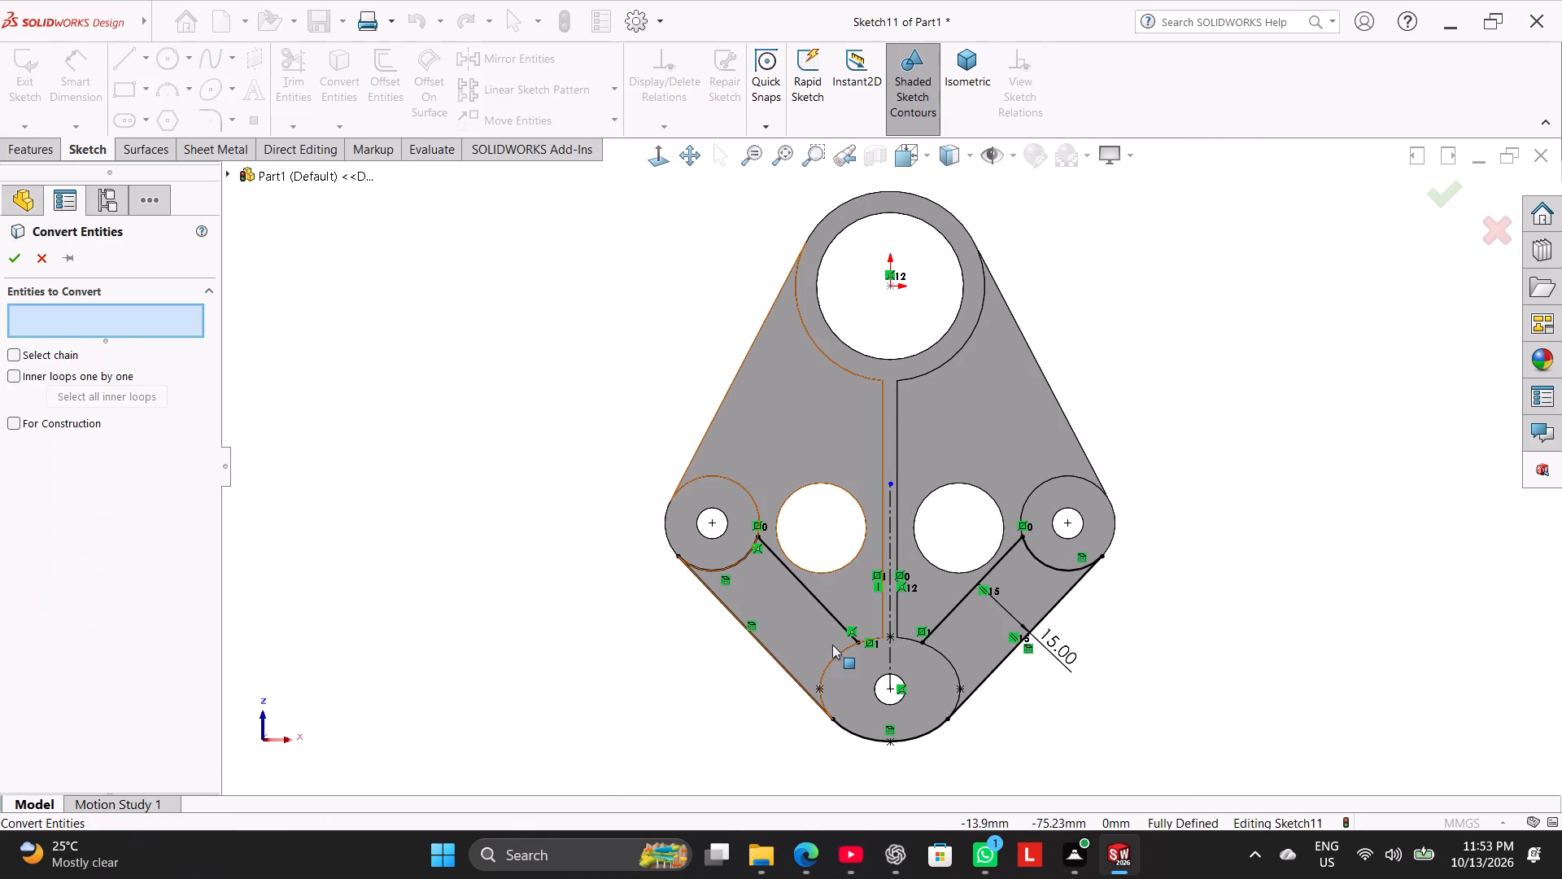
left_click(845, 649)
left_click(953, 665)
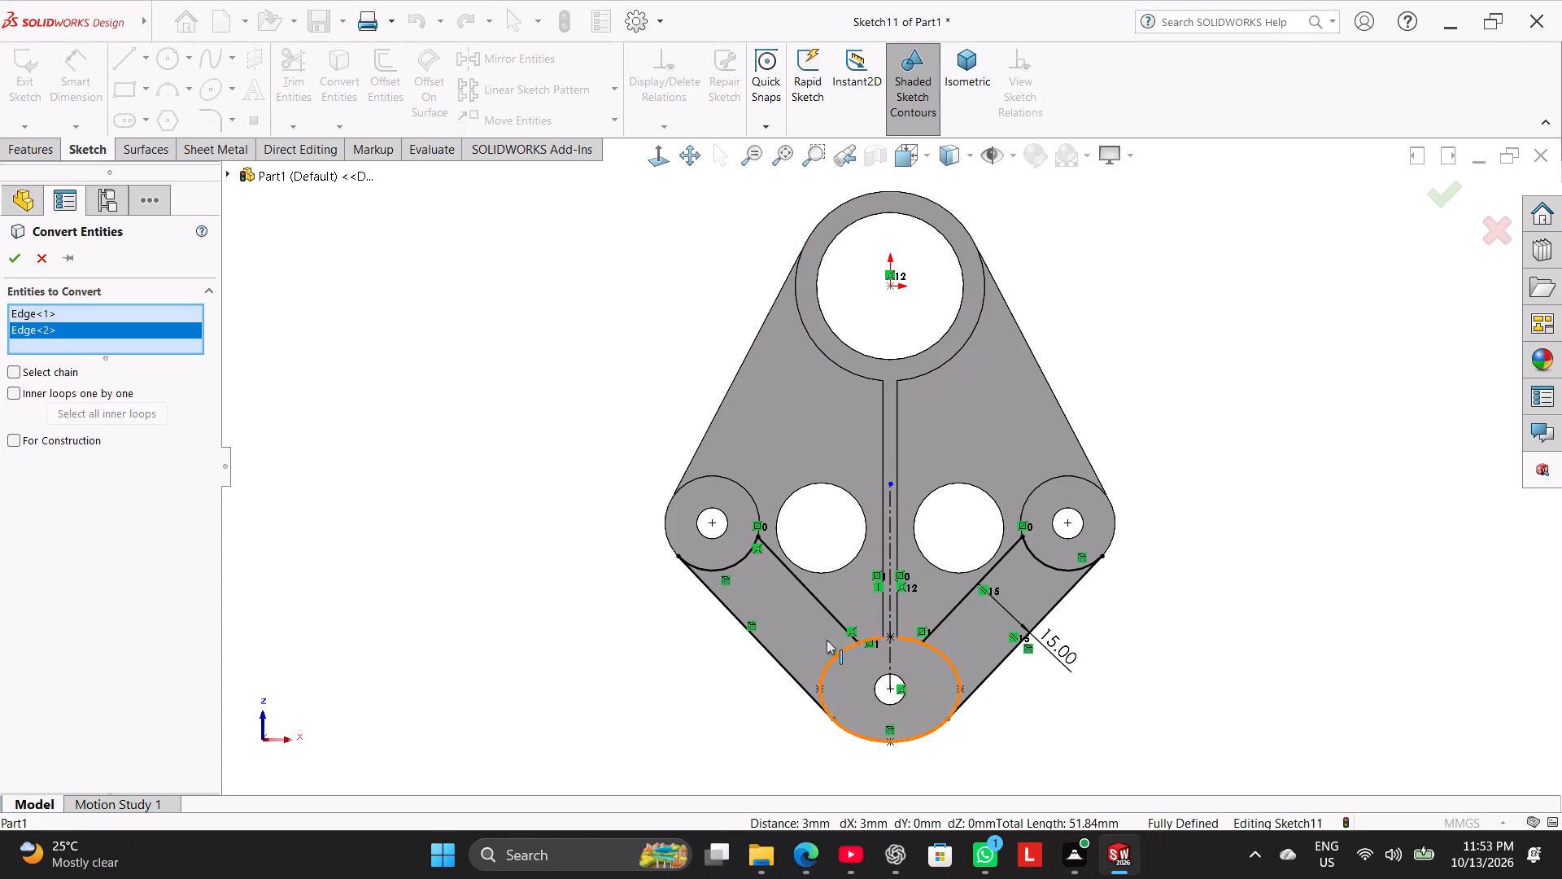
left_click(12, 261)
left_click(308, 387)
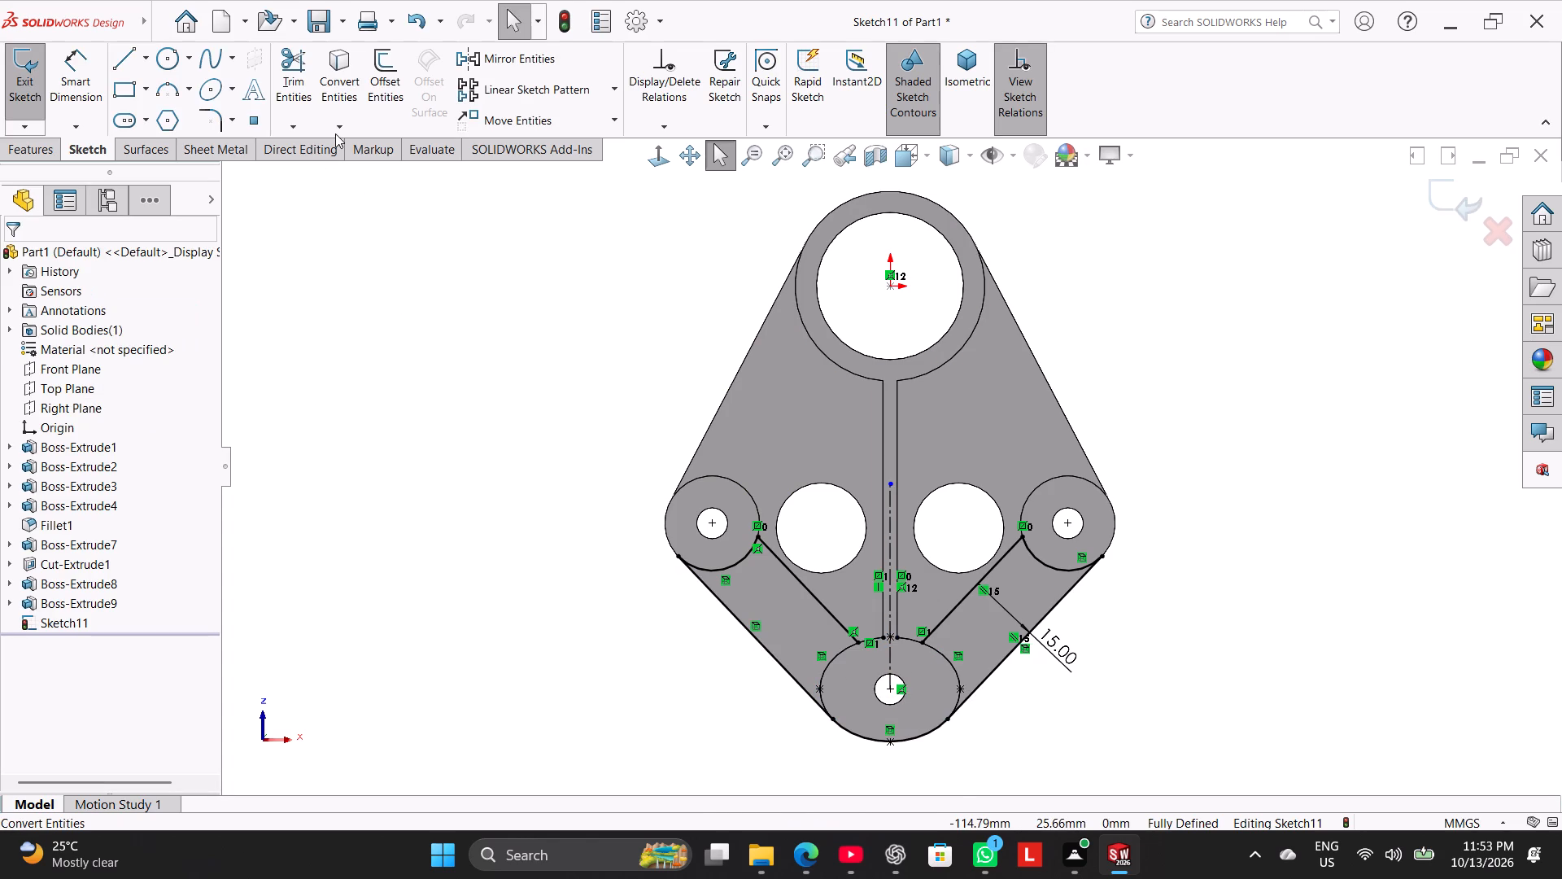
Trim the converted end-boss outline between the two diagonal lines and along its lower arc between the plate edges.
left_click_drag(293, 57, 299, 77)
scroll(921, 636, "down", 3)
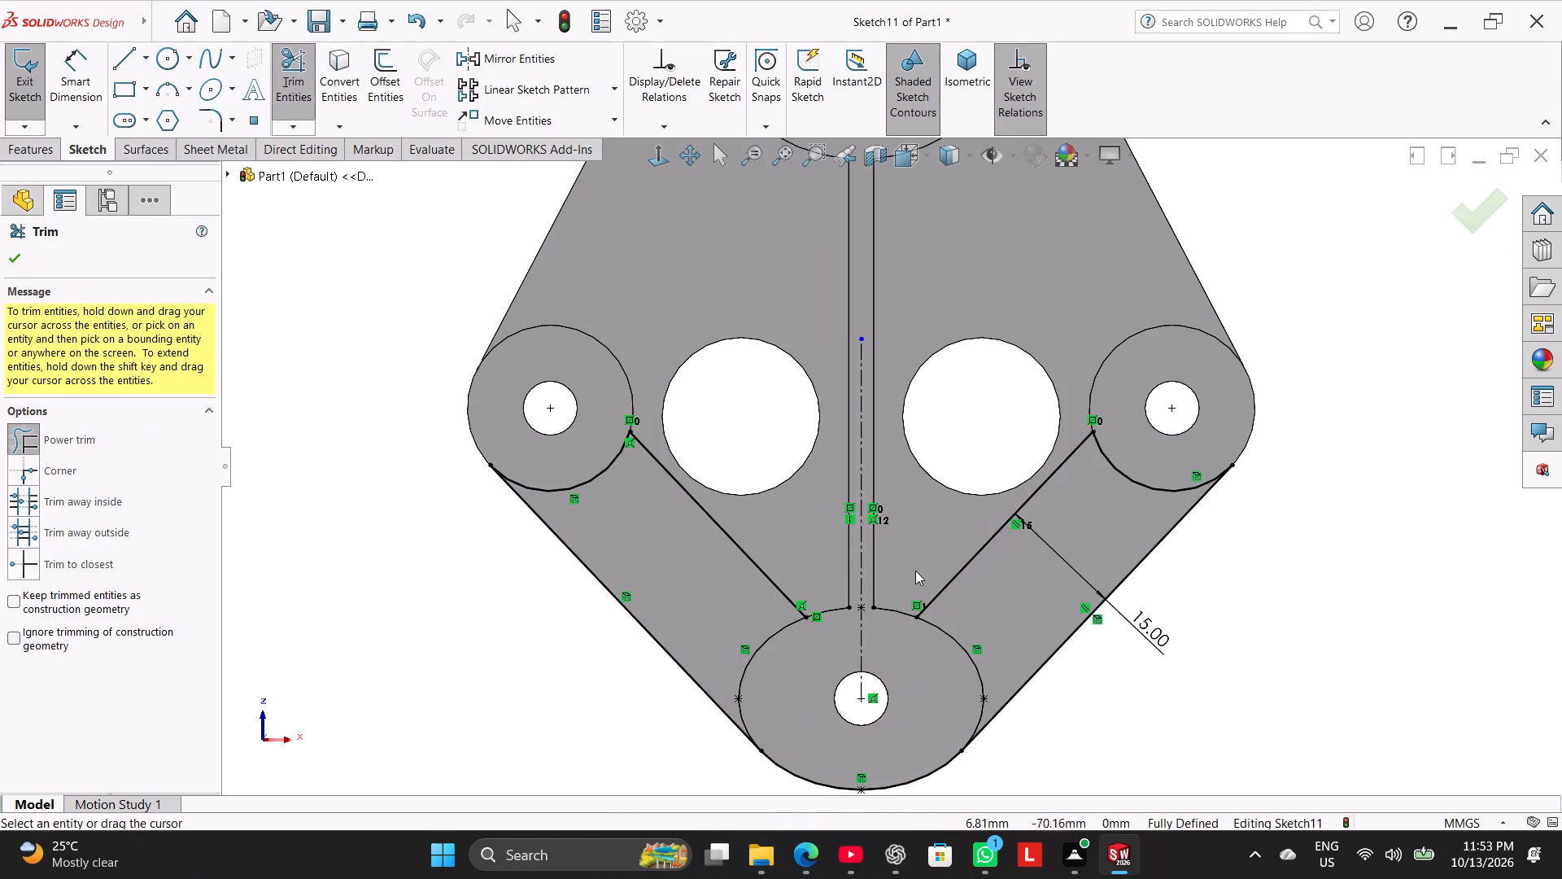
left_click_drag(905, 549, 901, 645)
left_click_drag(797, 549, 840, 645)
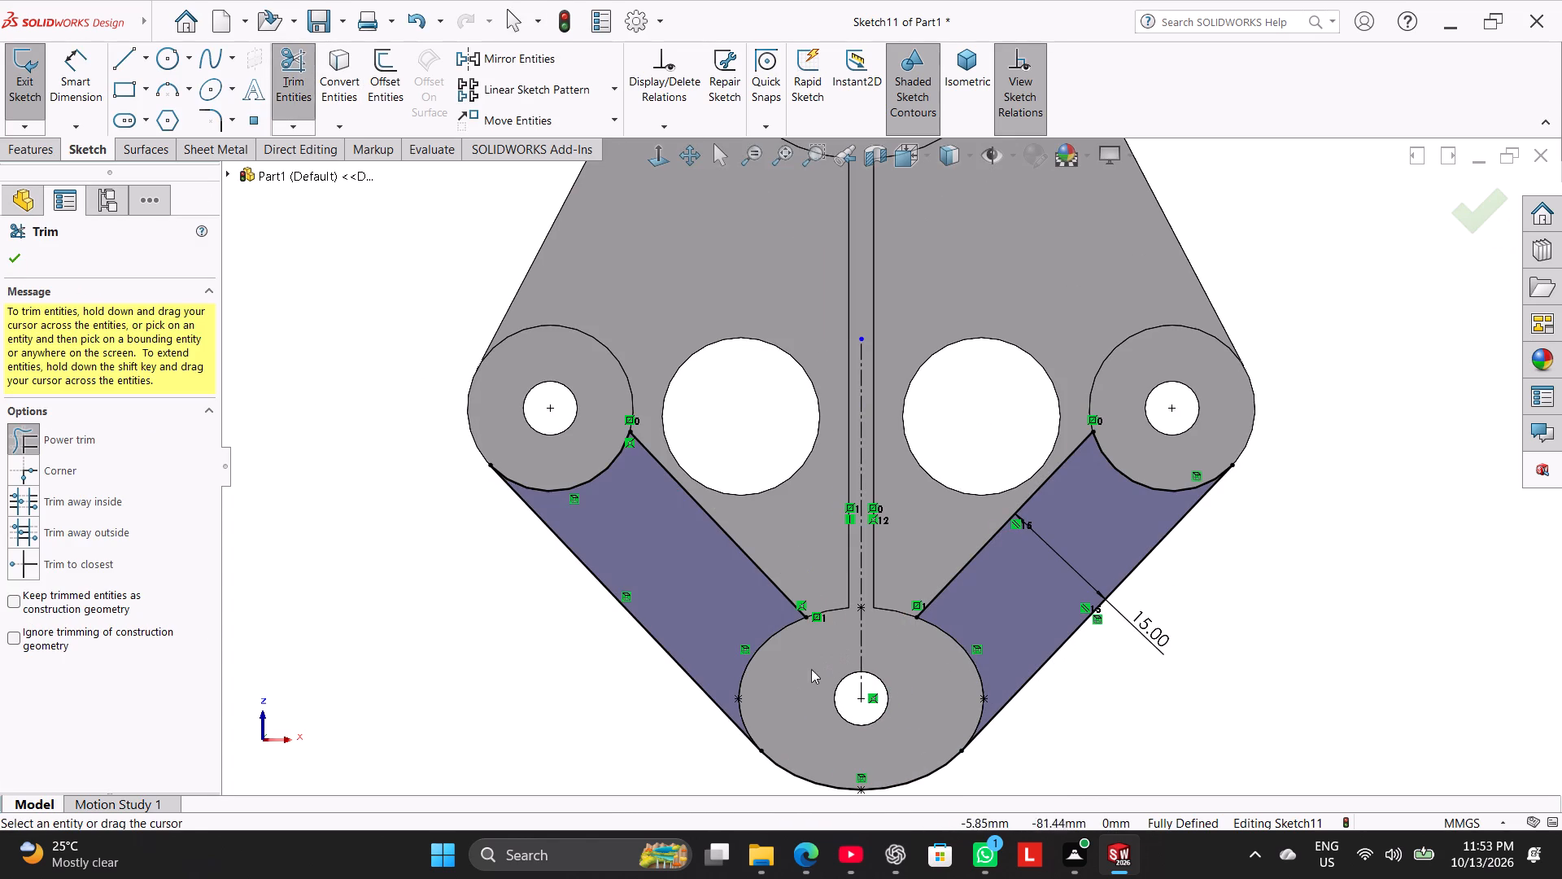
scroll(556, 715, "up", 1)
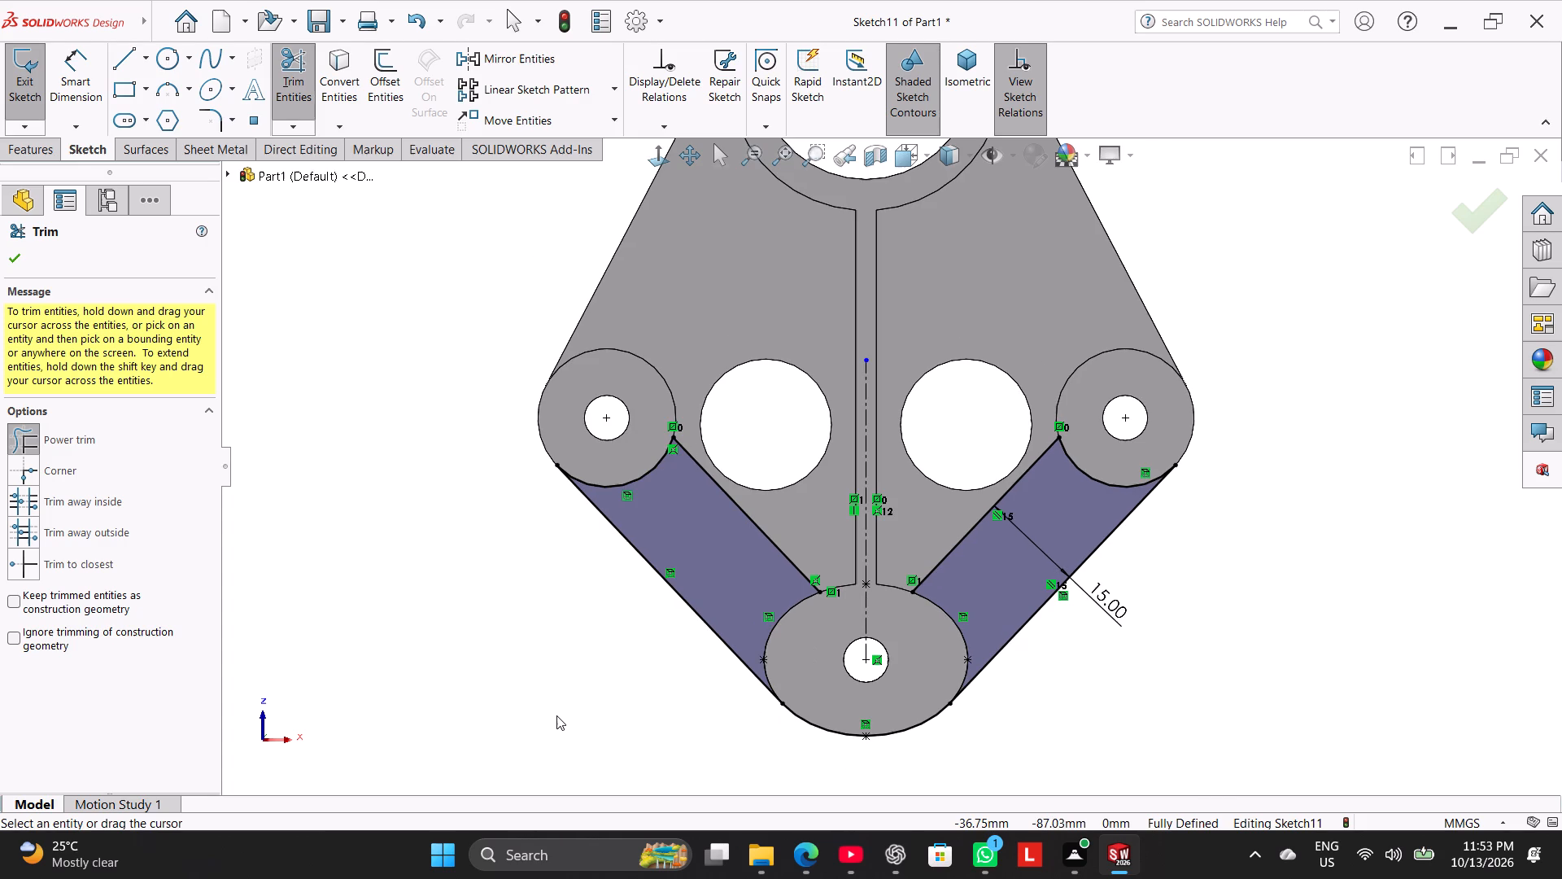
left_click_drag(831, 683, 805, 782)
right_click(461, 626)
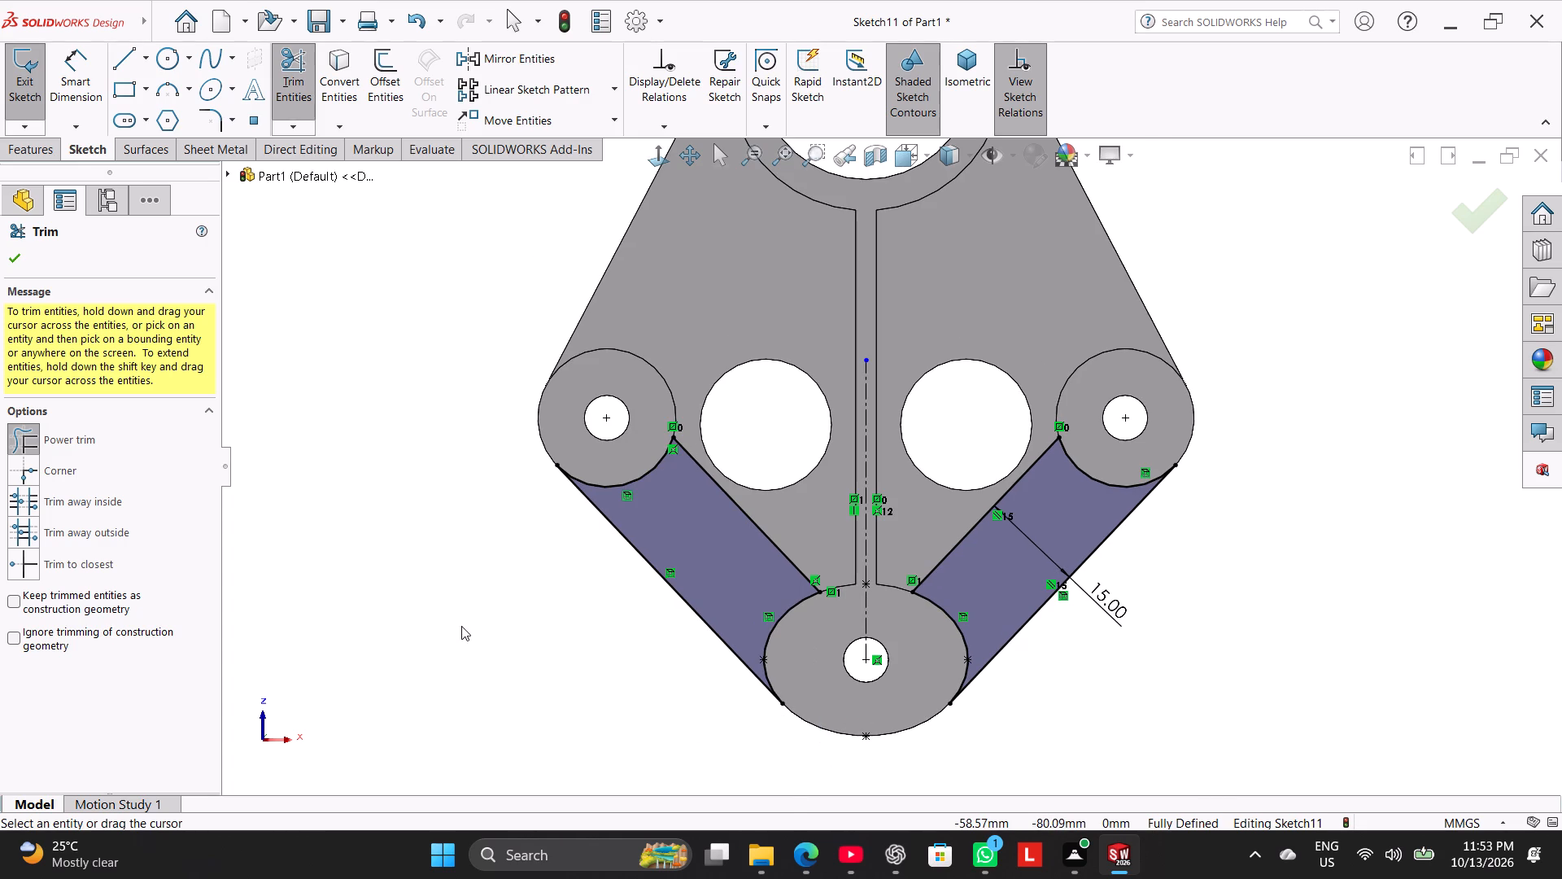
Extrude both 15 mm wide link profiles Mid Plane by 3 mm, starting from the left side boss's underside face.
left_click(506, 675)
middle_click_drag(500, 652, 421, 471)
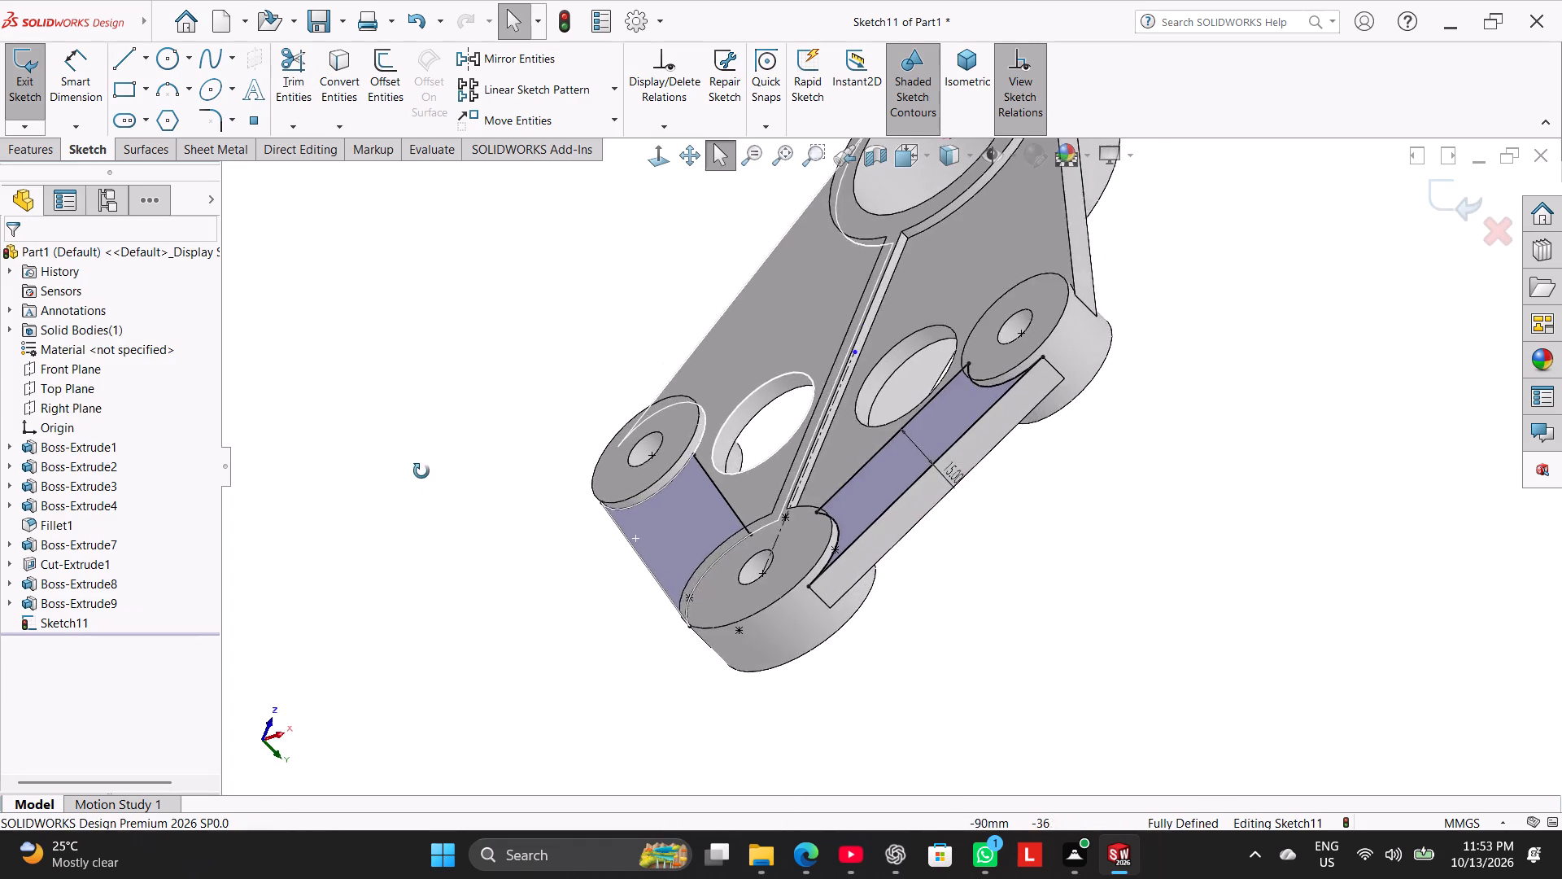
middle_click_drag(421, 471, 416, 450)
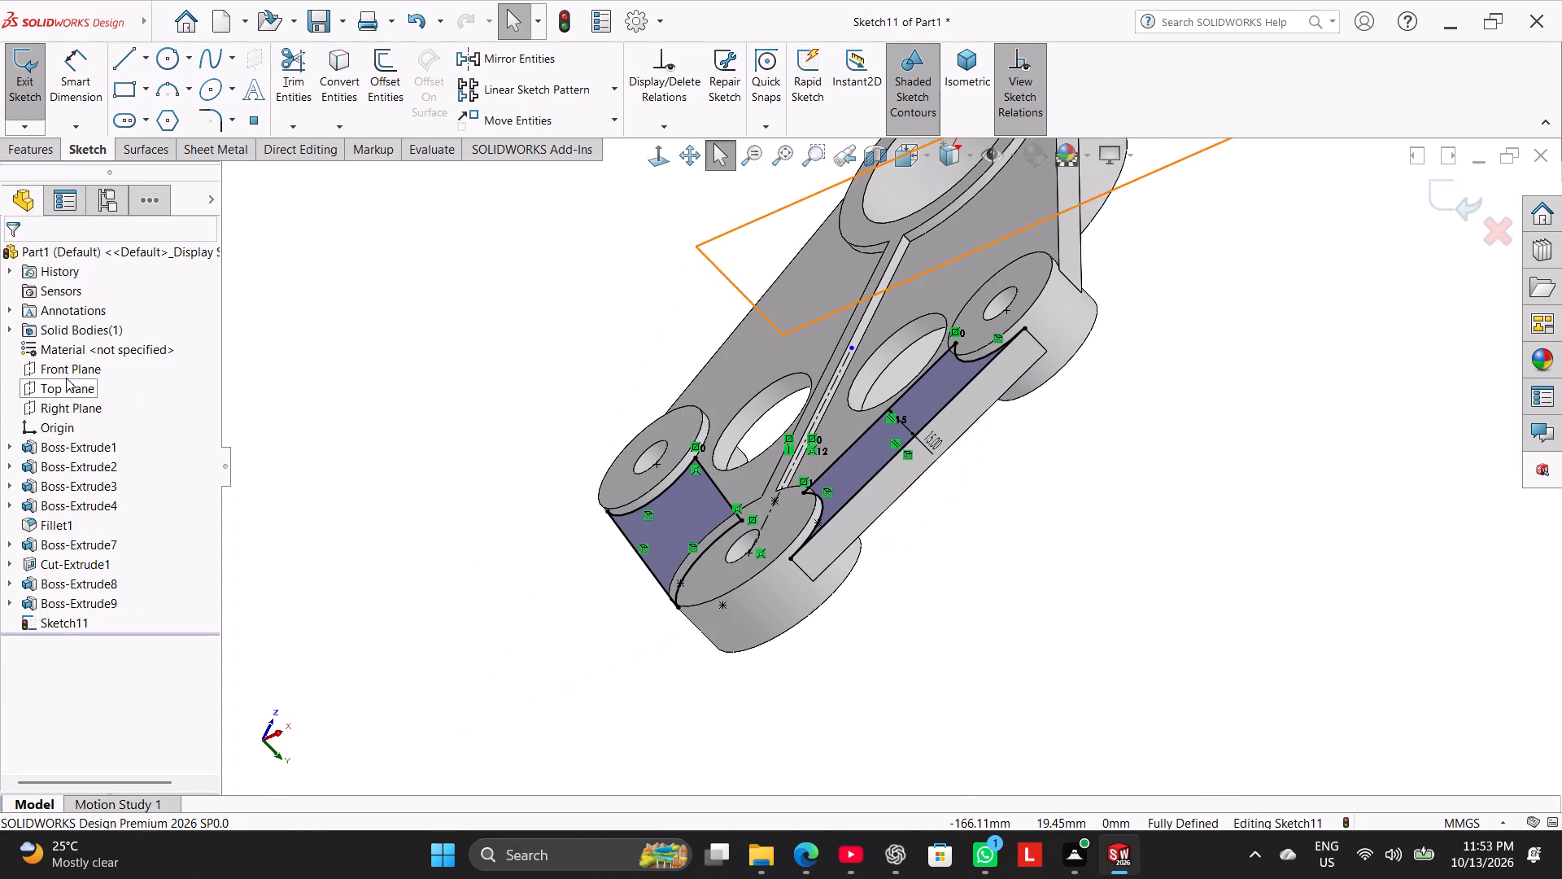
left_click(28, 154)
left_click(35, 93)
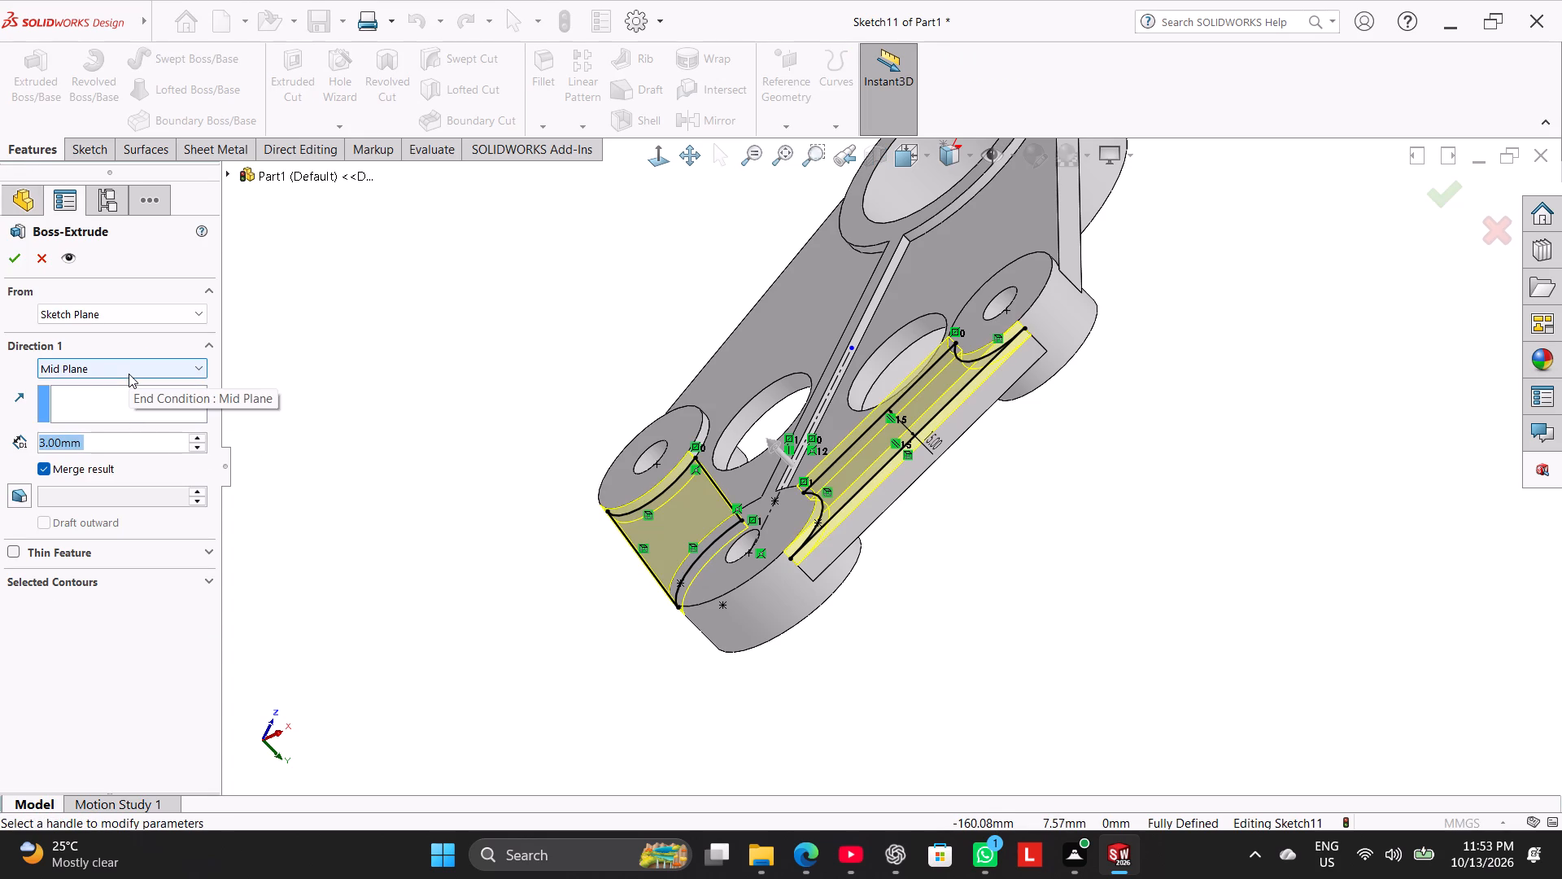
left_click(146, 315)
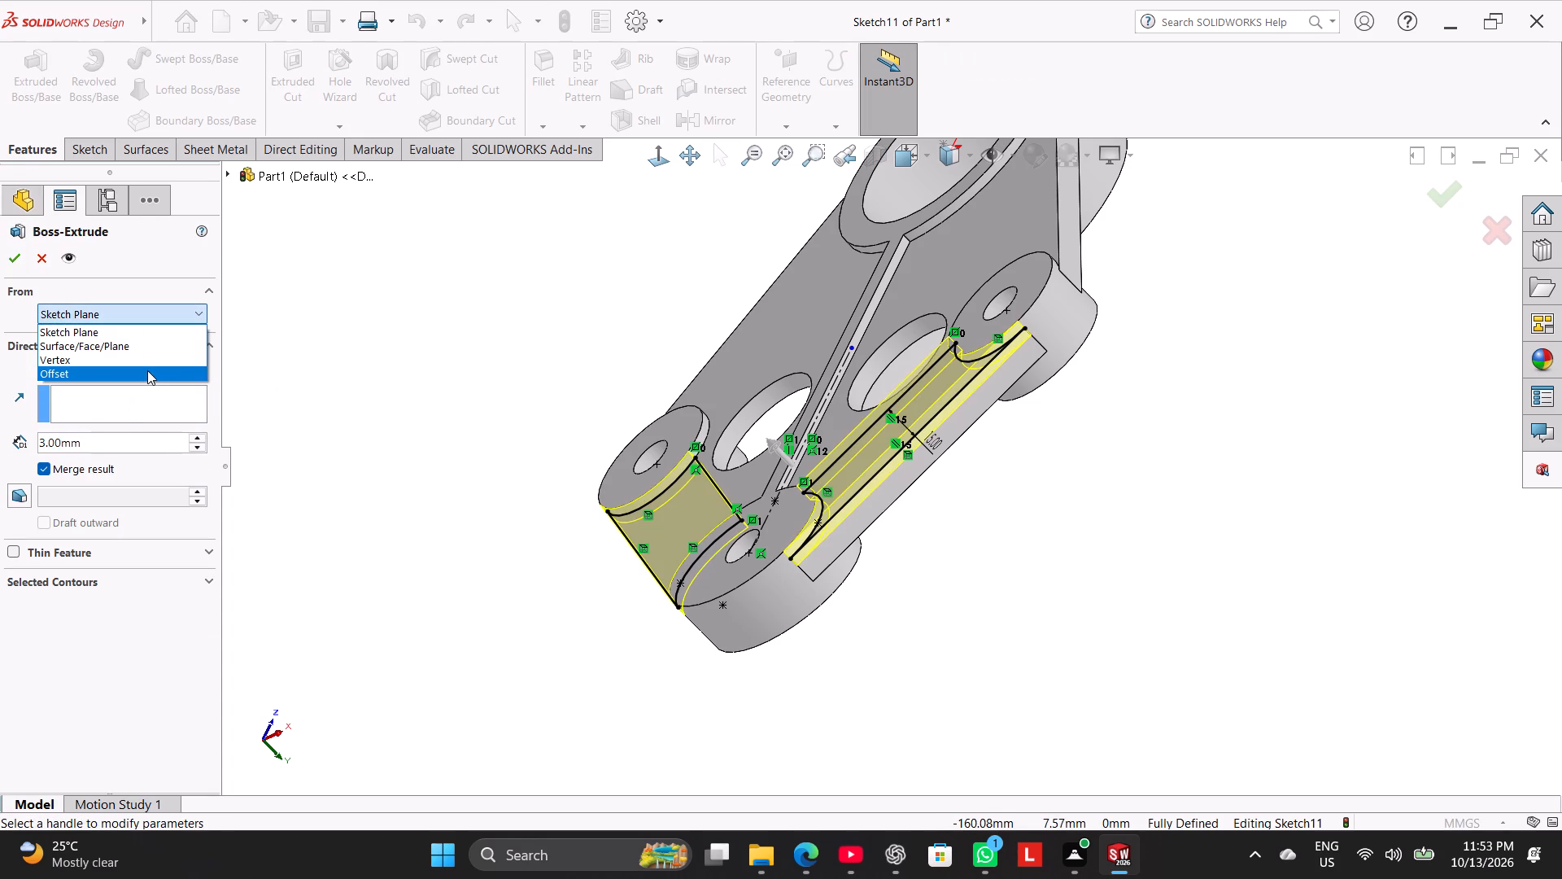
left_click(147, 350)
middle_click_drag(647, 409, 659, 412)
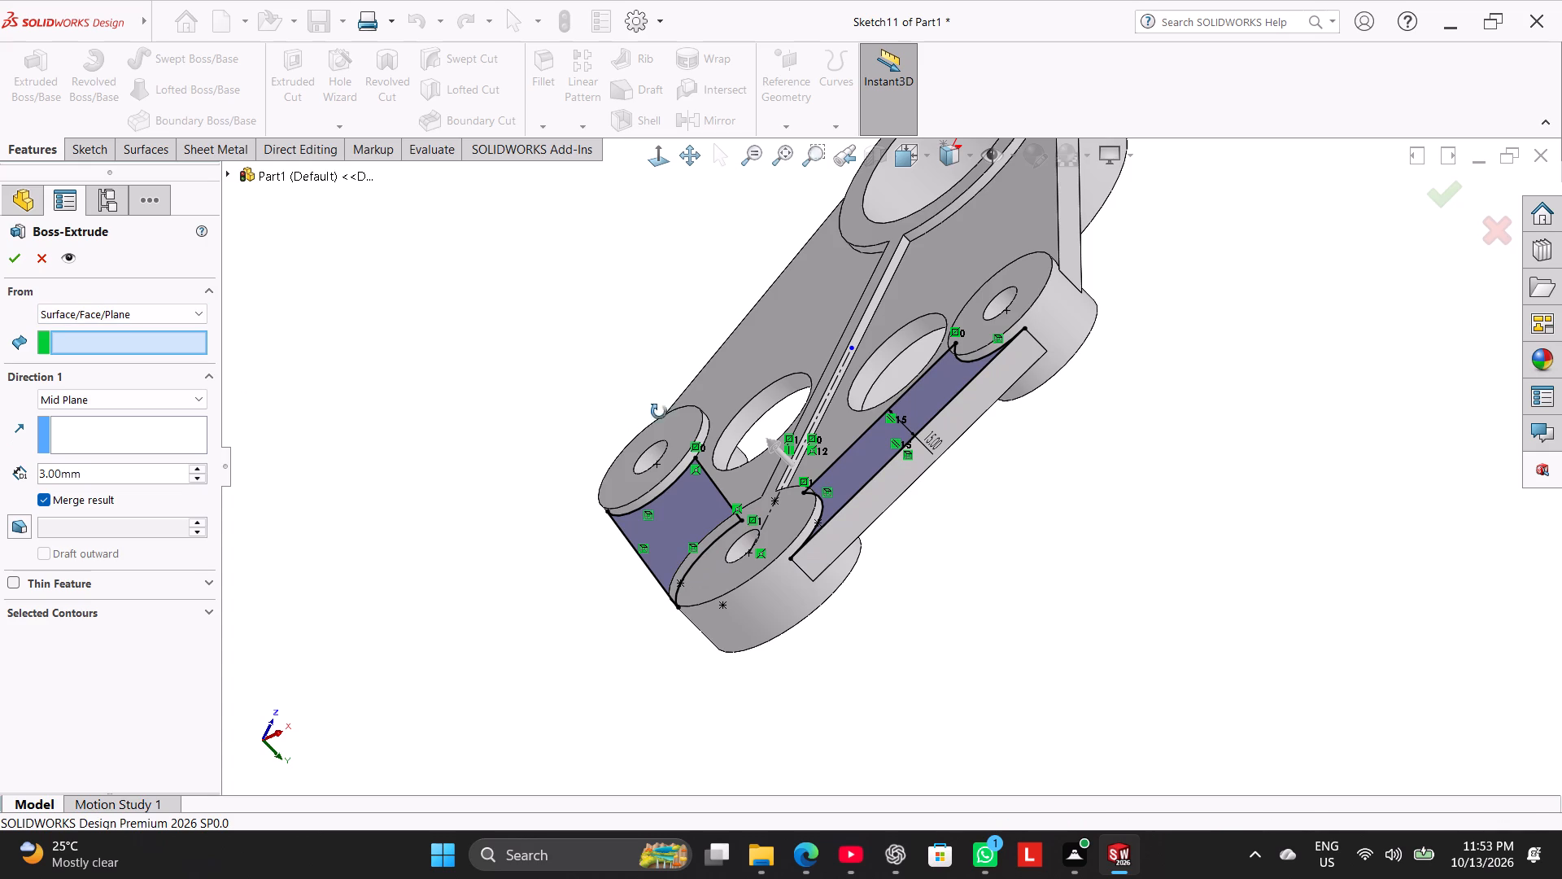
middle_click_drag(659, 412, 686, 435)
left_click(709, 457)
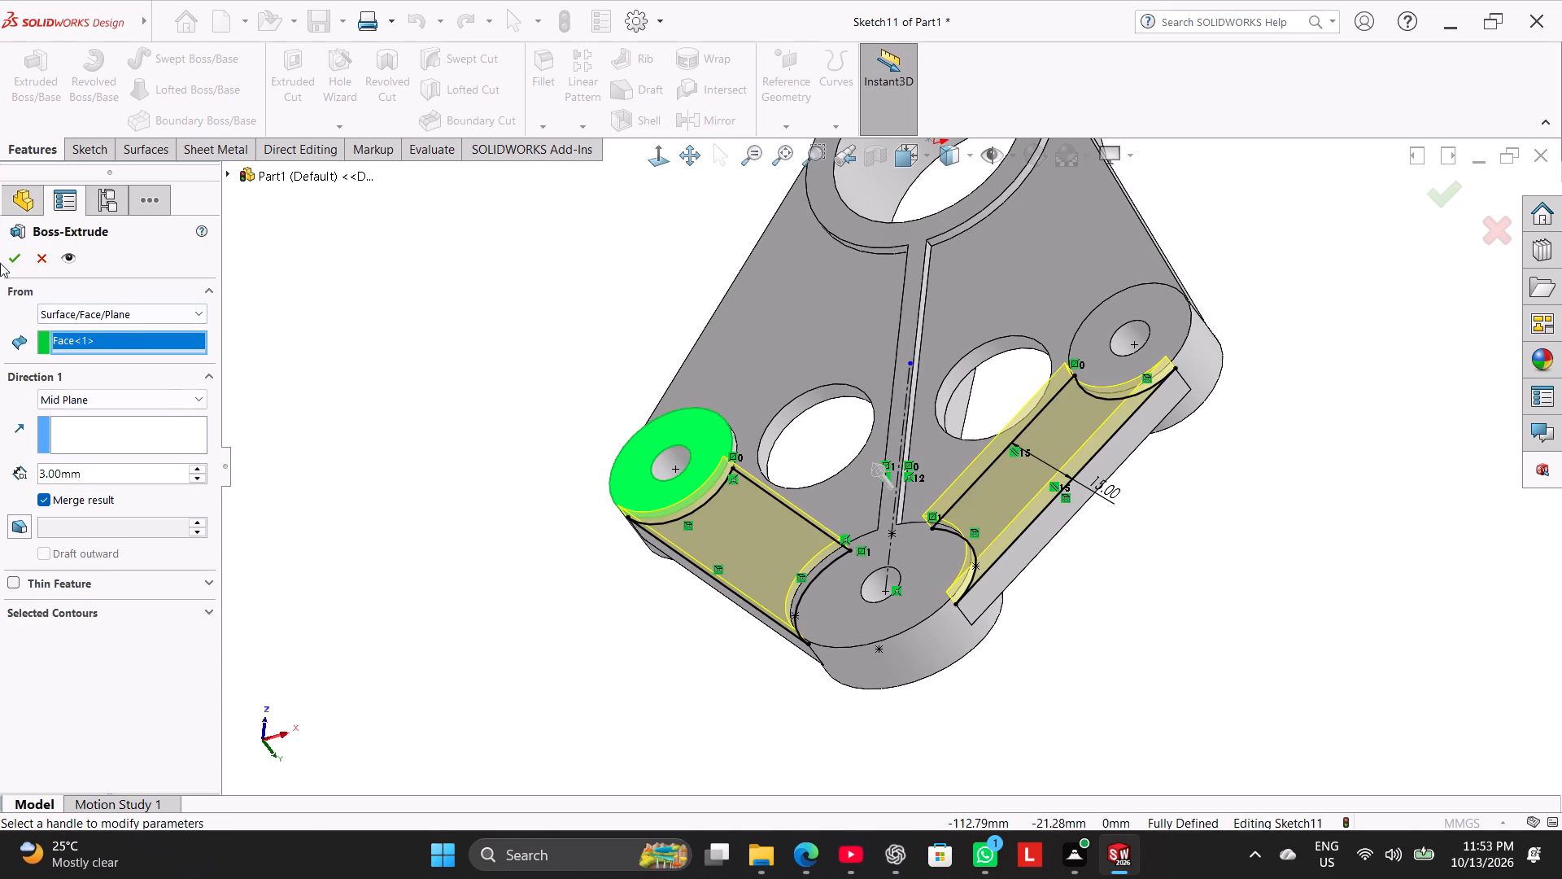
left_click(7, 260)
left_click(377, 424)
Examine the new link extrusion in the standard views and from several underside angles.
right_click_drag(381, 498, 607, 333)
right_click_drag(438, 506, 689, 309)
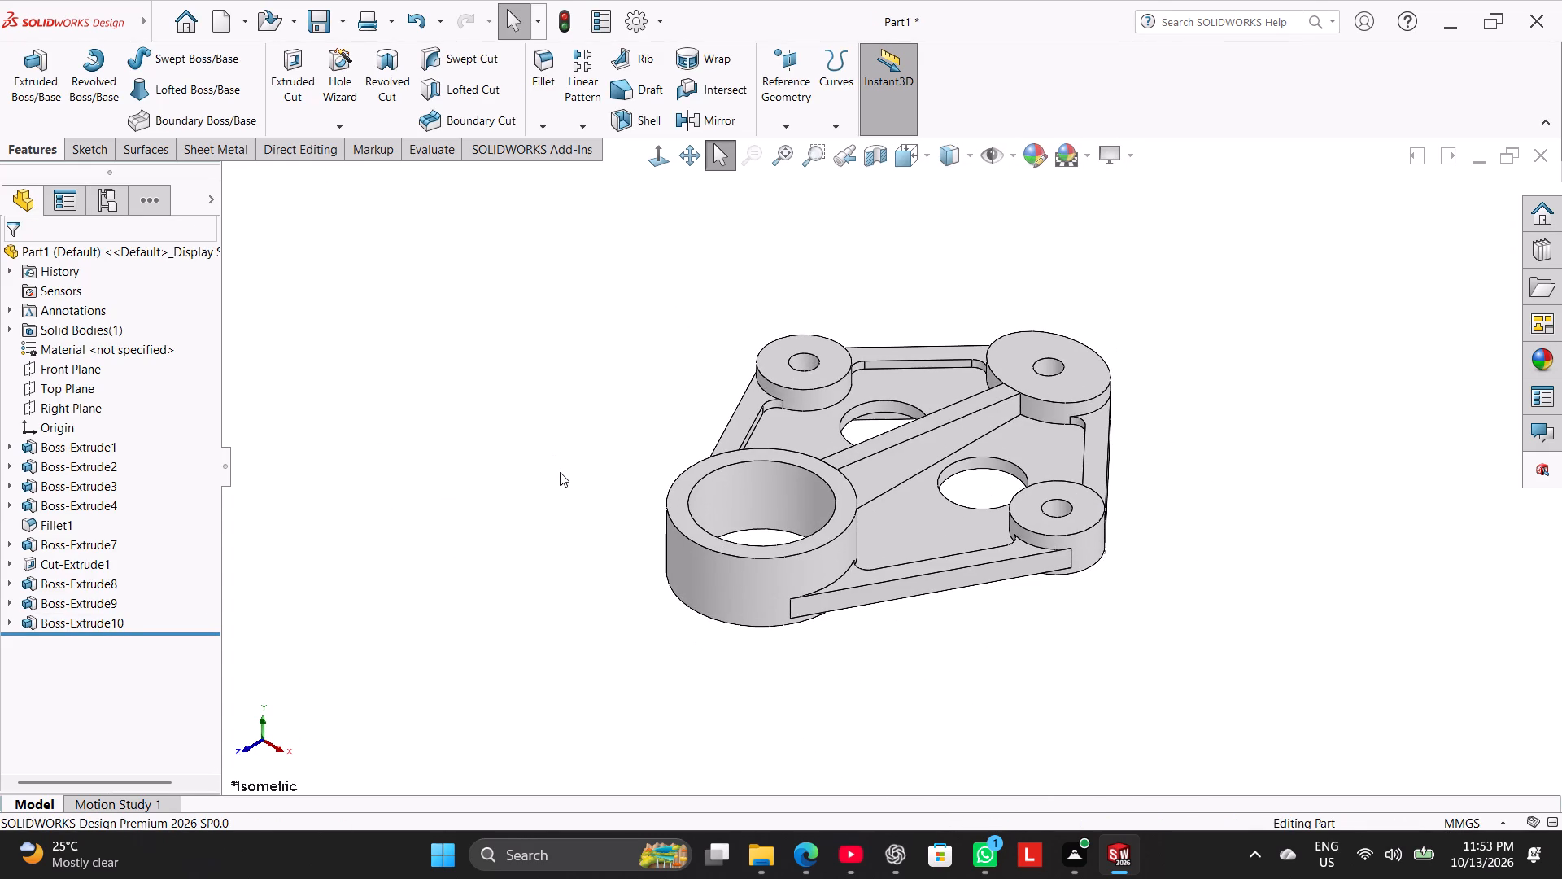
right_click_drag(595, 443, 965, 208)
key("ctrl+1")
key("ctrl+2")
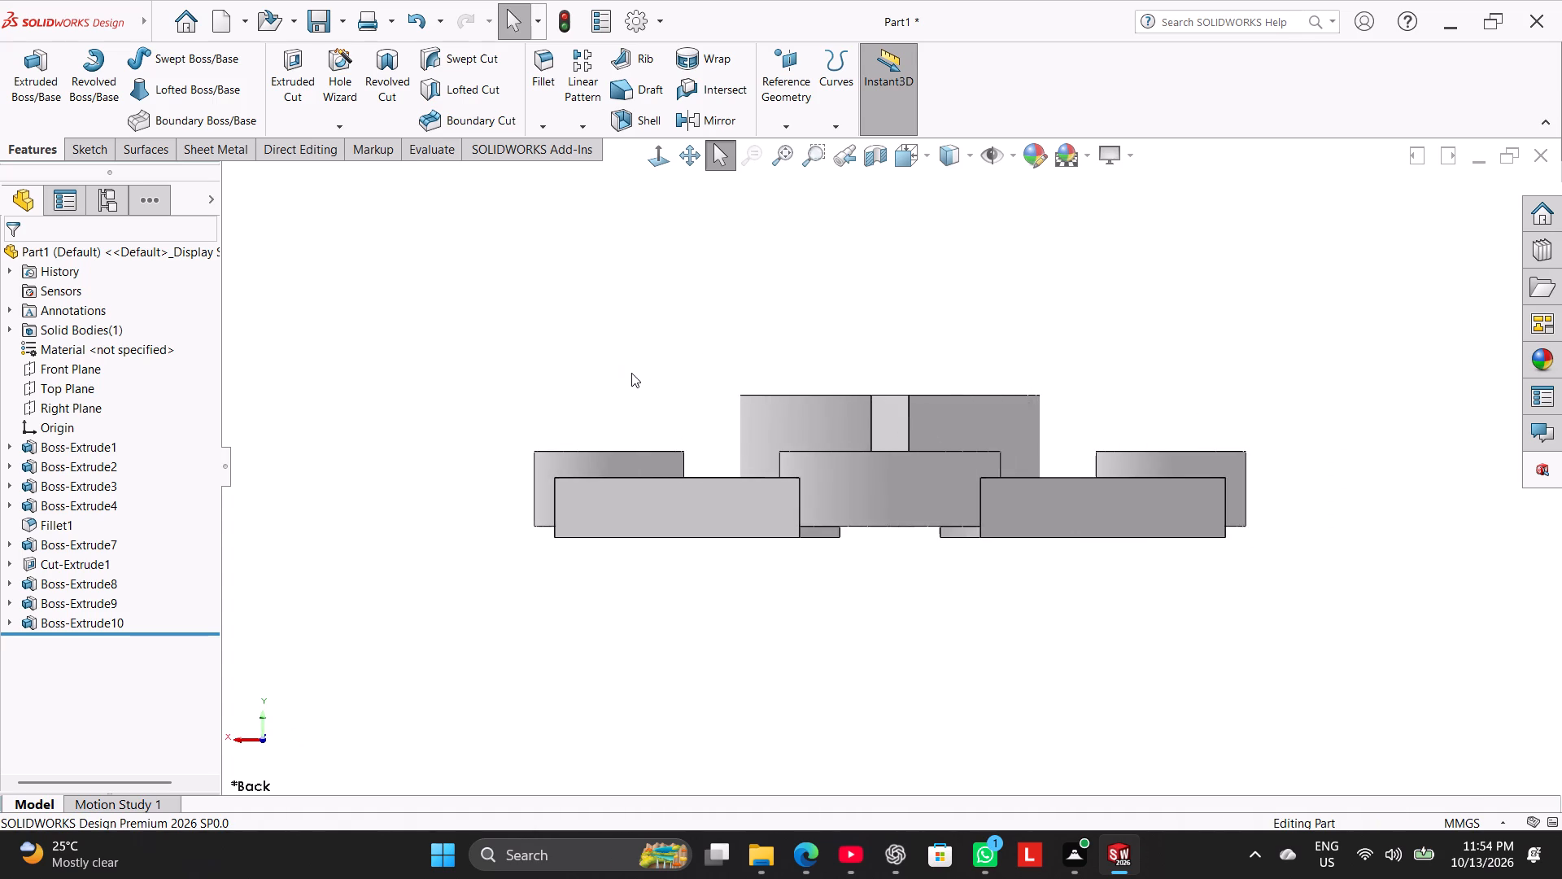
key("ctrl+3")
key("ctrl+4")
key("ctrl+5")
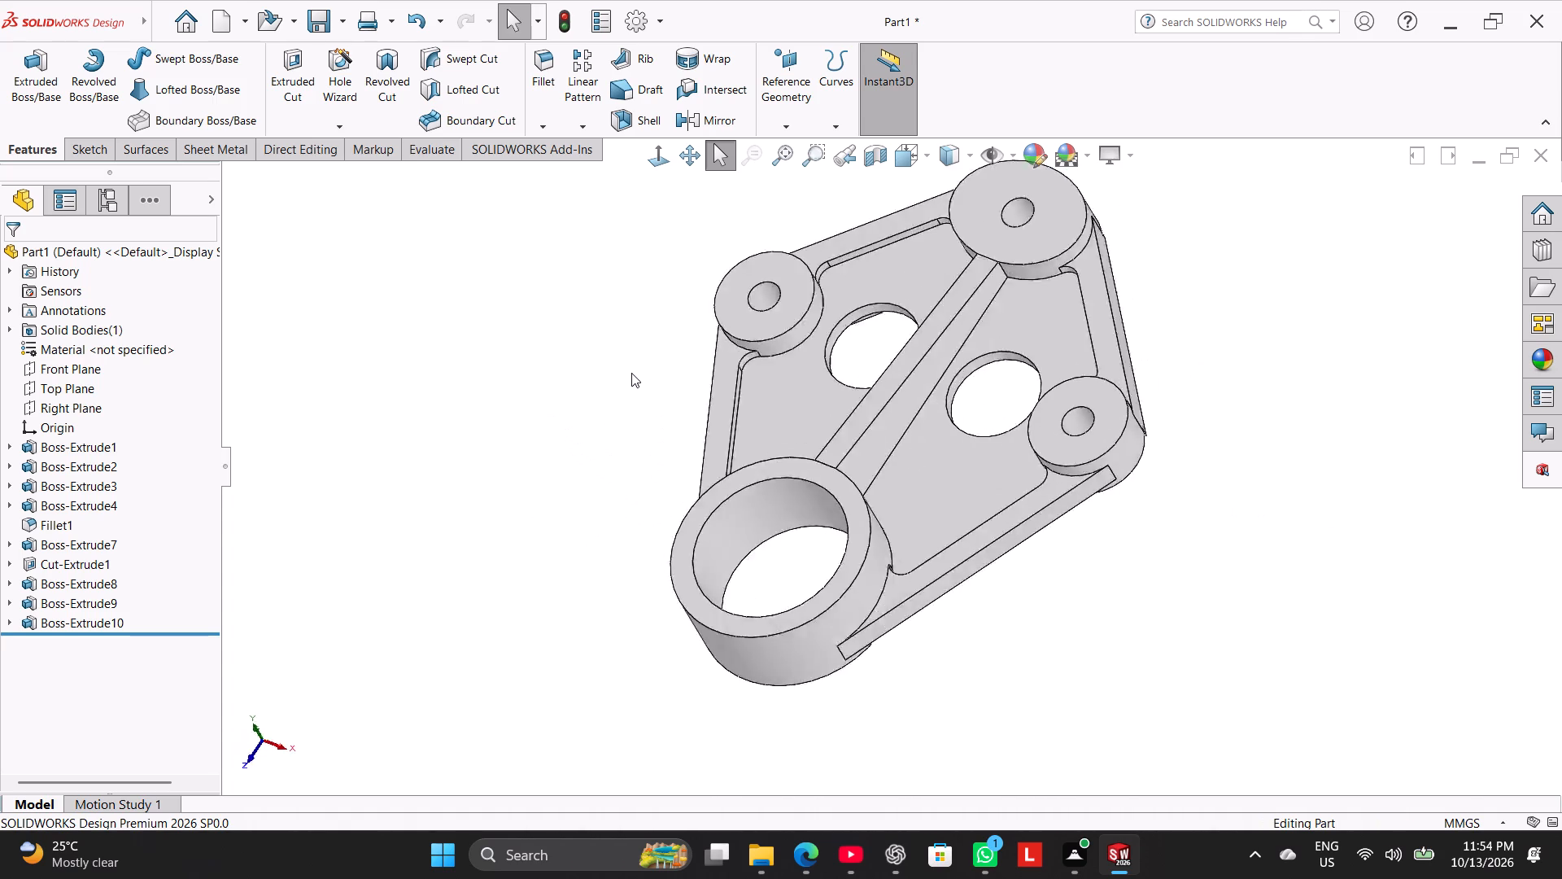
key("ctrl+6")
left_click(631, 373)
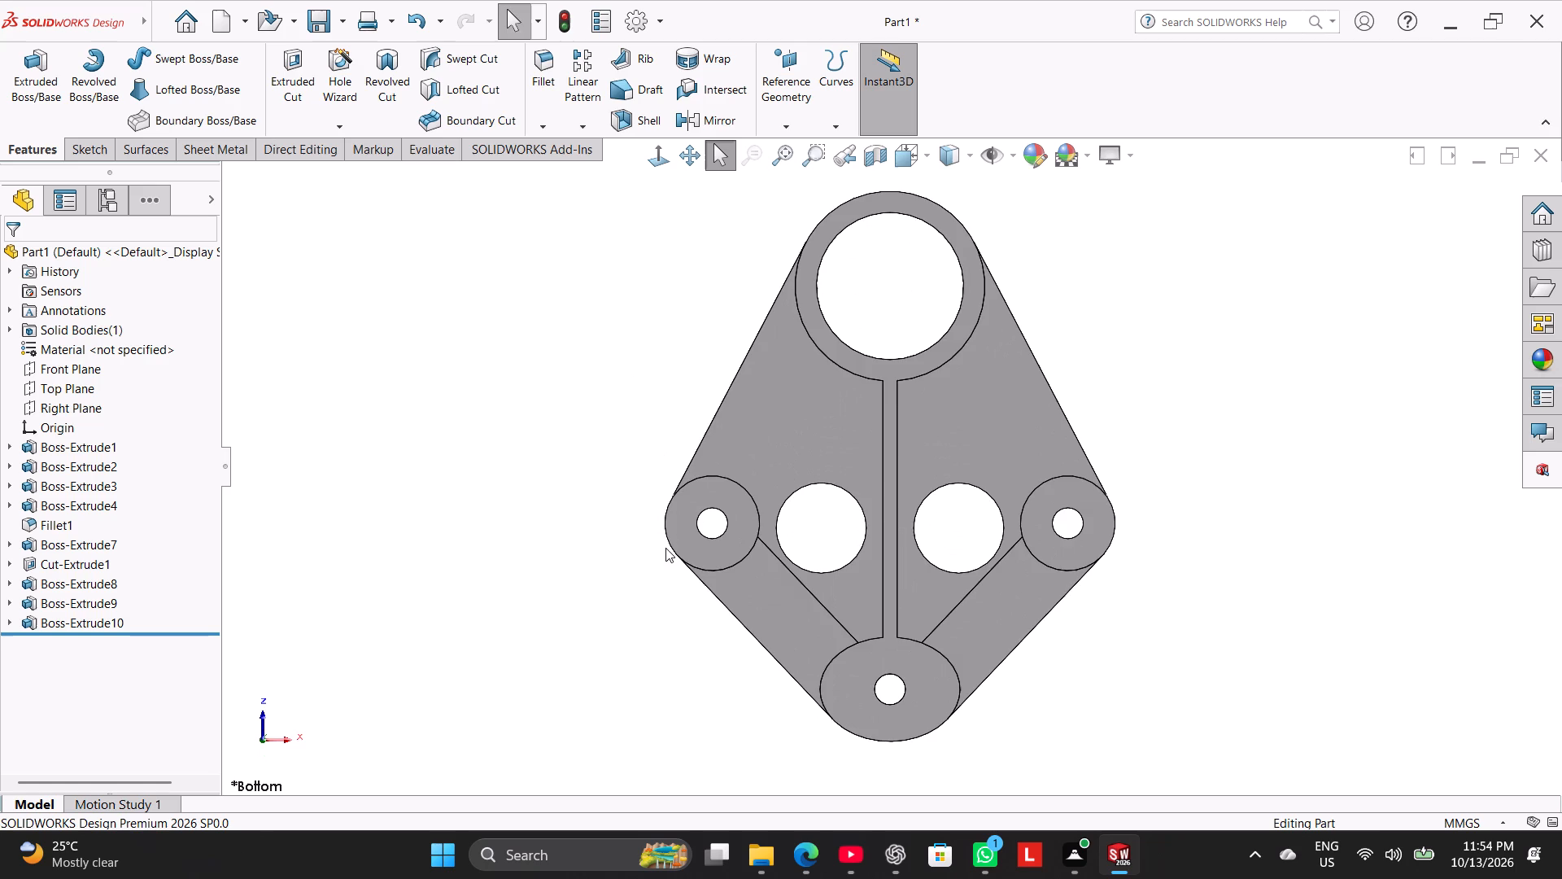
middle_click_drag(665, 553, 576, 426)
middle_click_drag(591, 592, 583, 554)
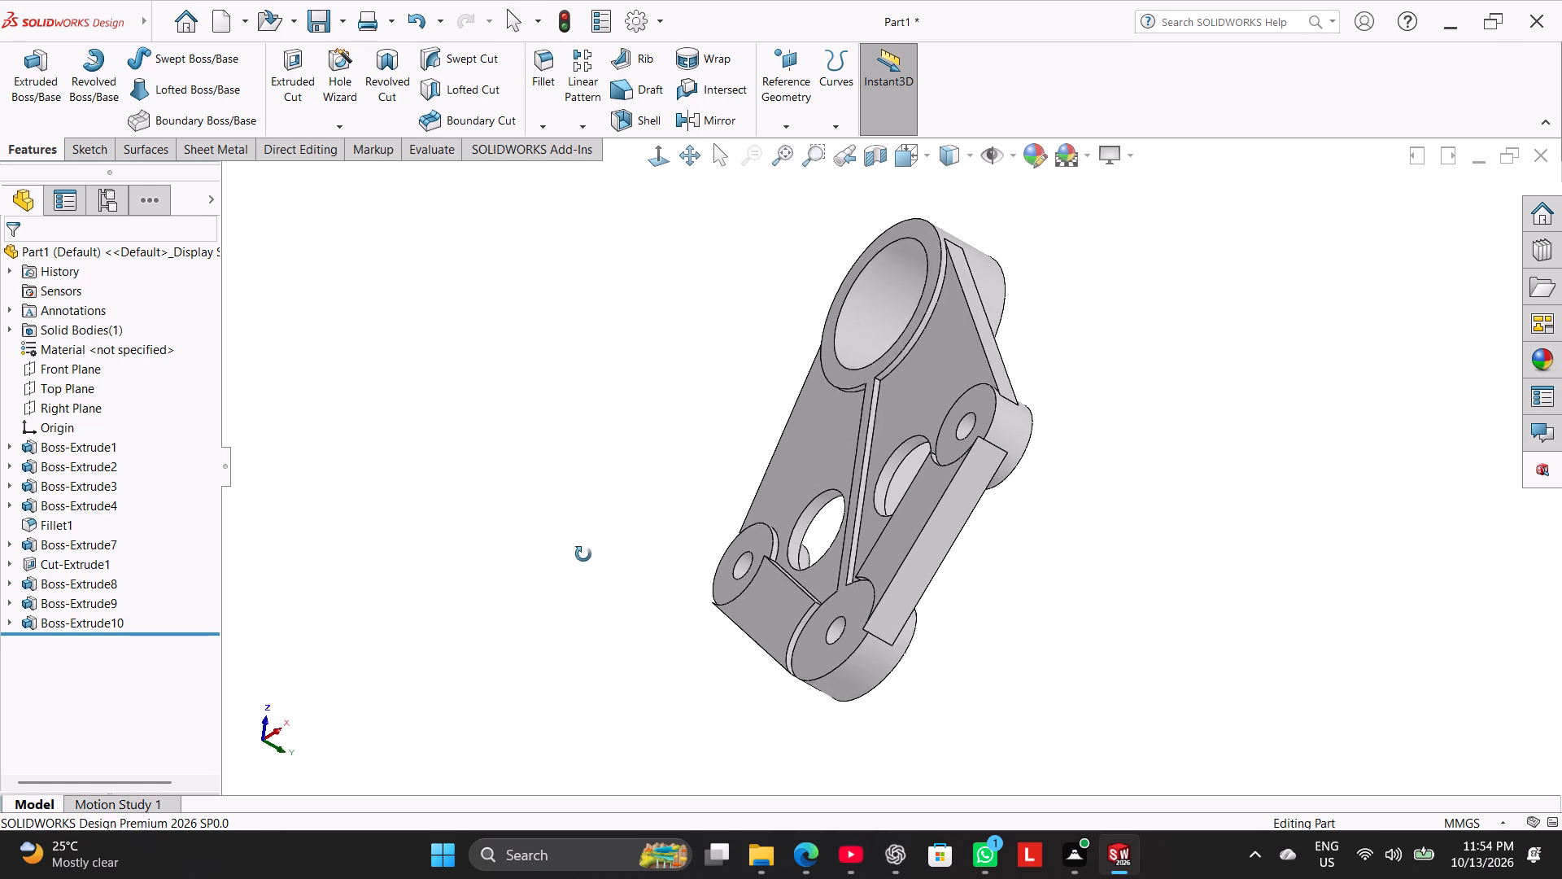
middle_click_drag(583, 554, 508, 665)
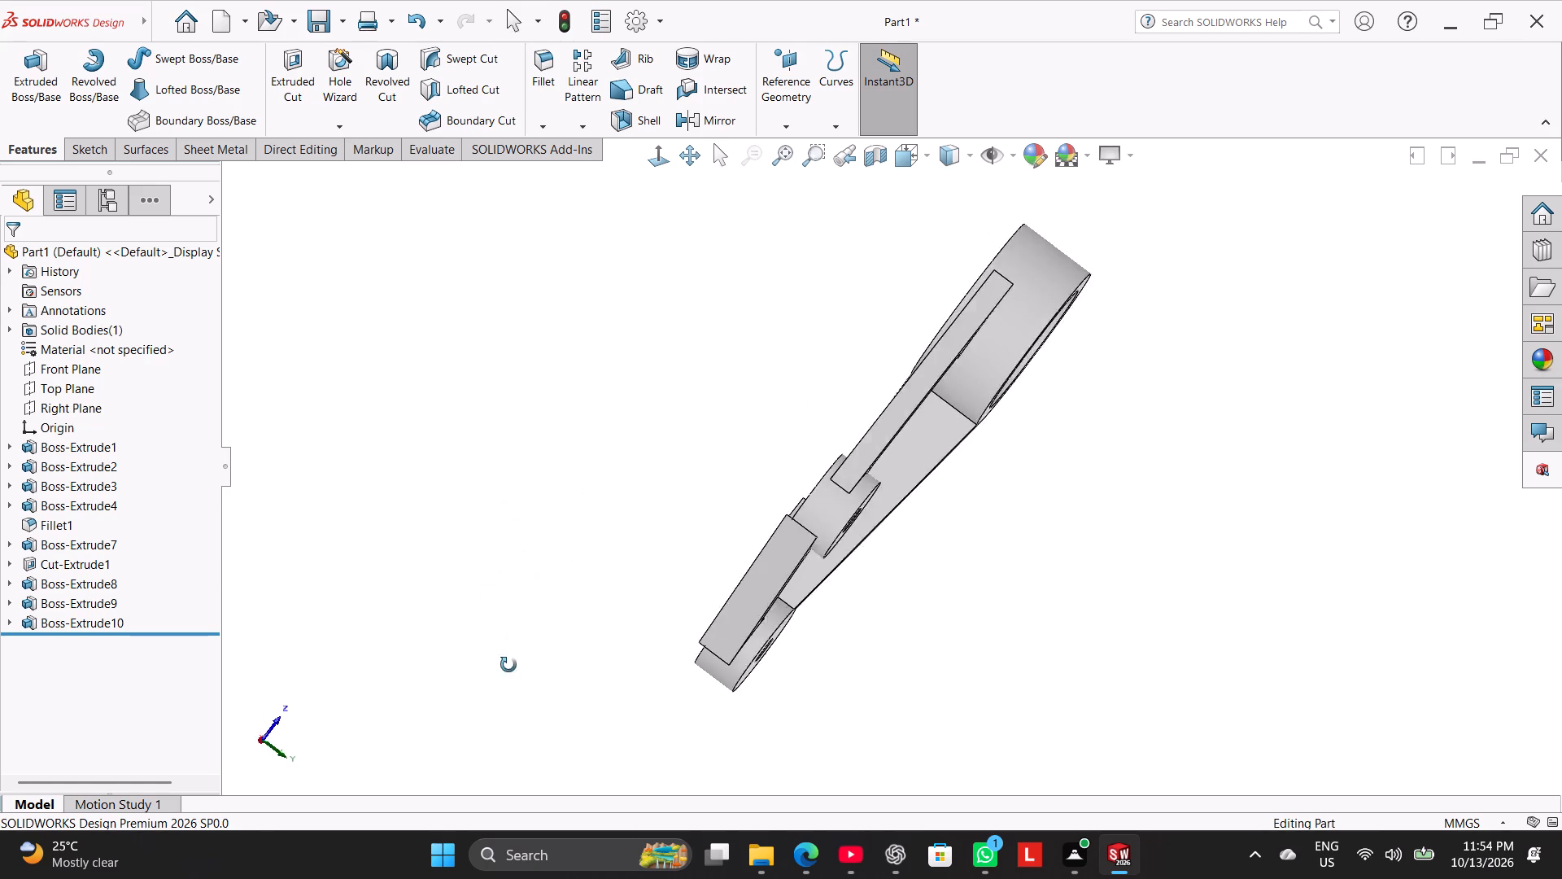
middle_click_drag(508, 665, 641, 523)
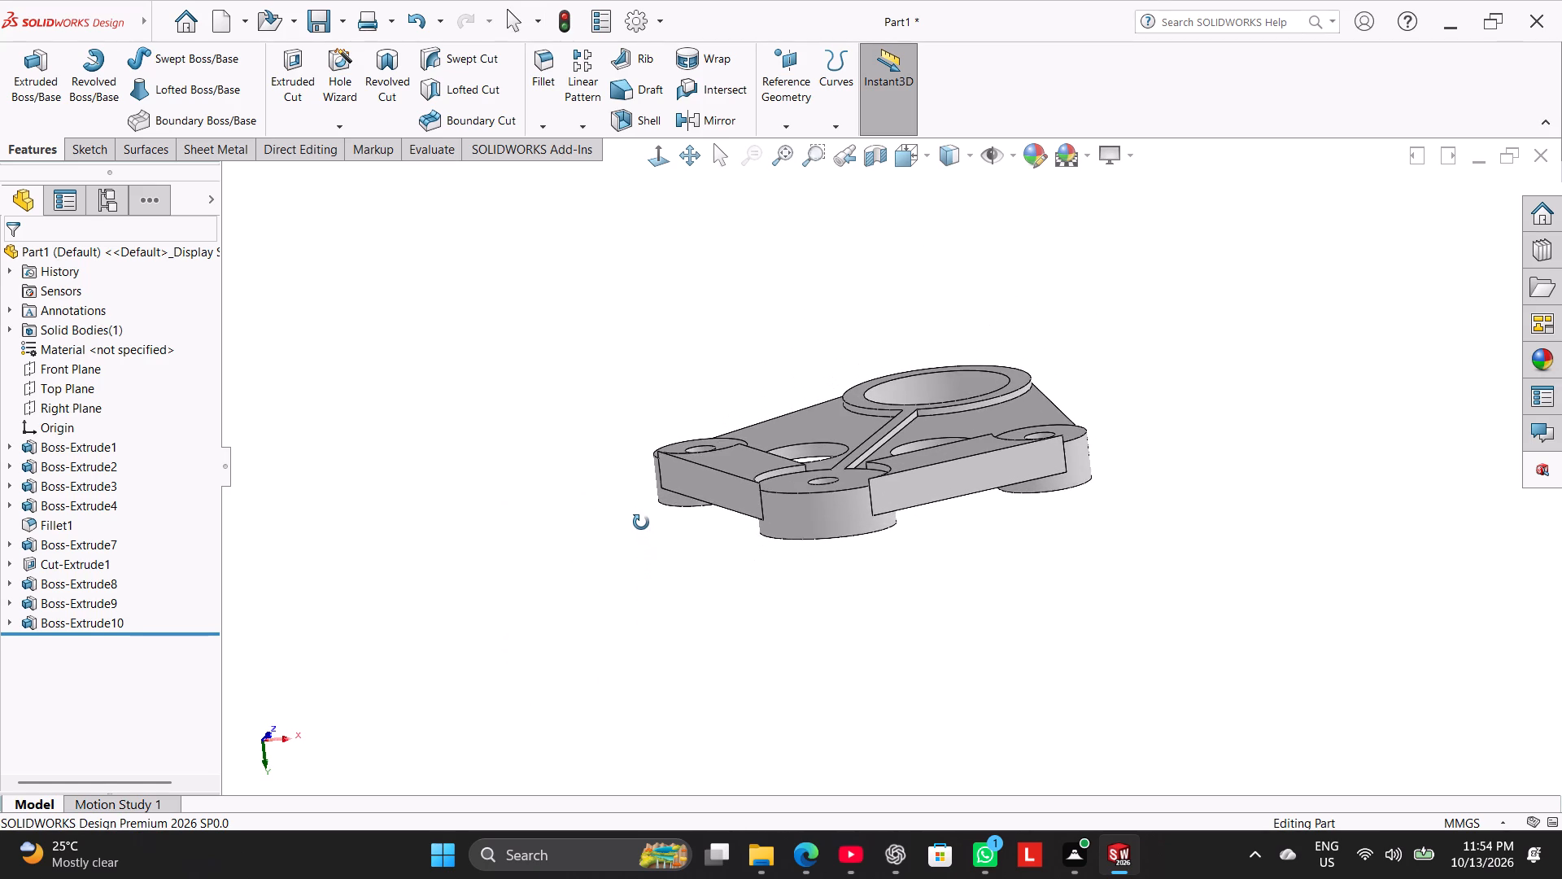
middle_click_drag(641, 523, 639, 601)
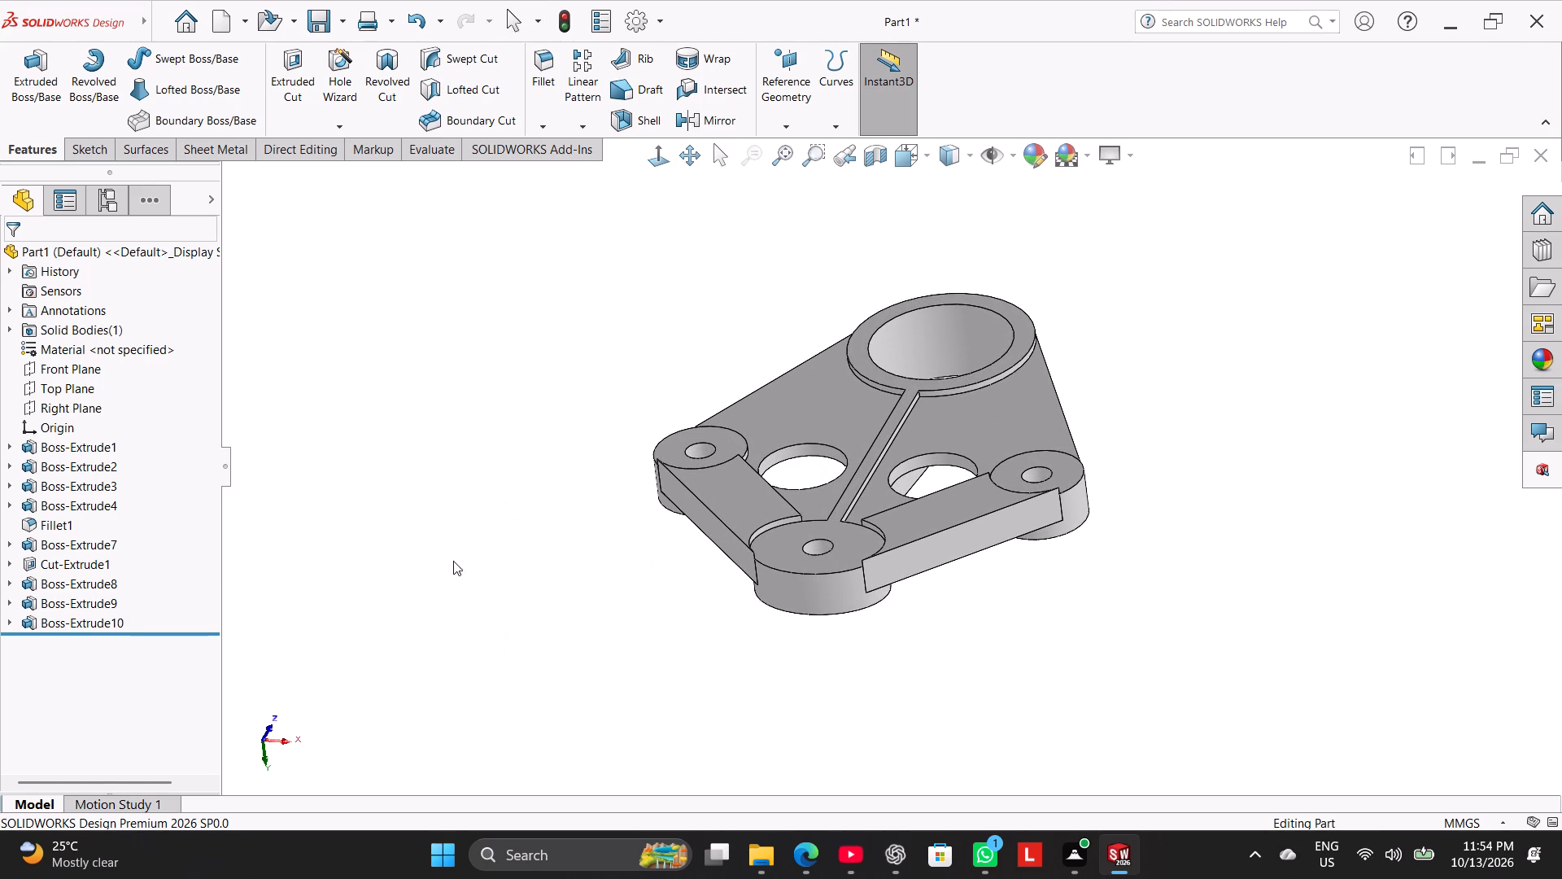
Edit the link extrusion so it starts from the Sketch Plane.
right_click(100, 621)
left_click(117, 476)
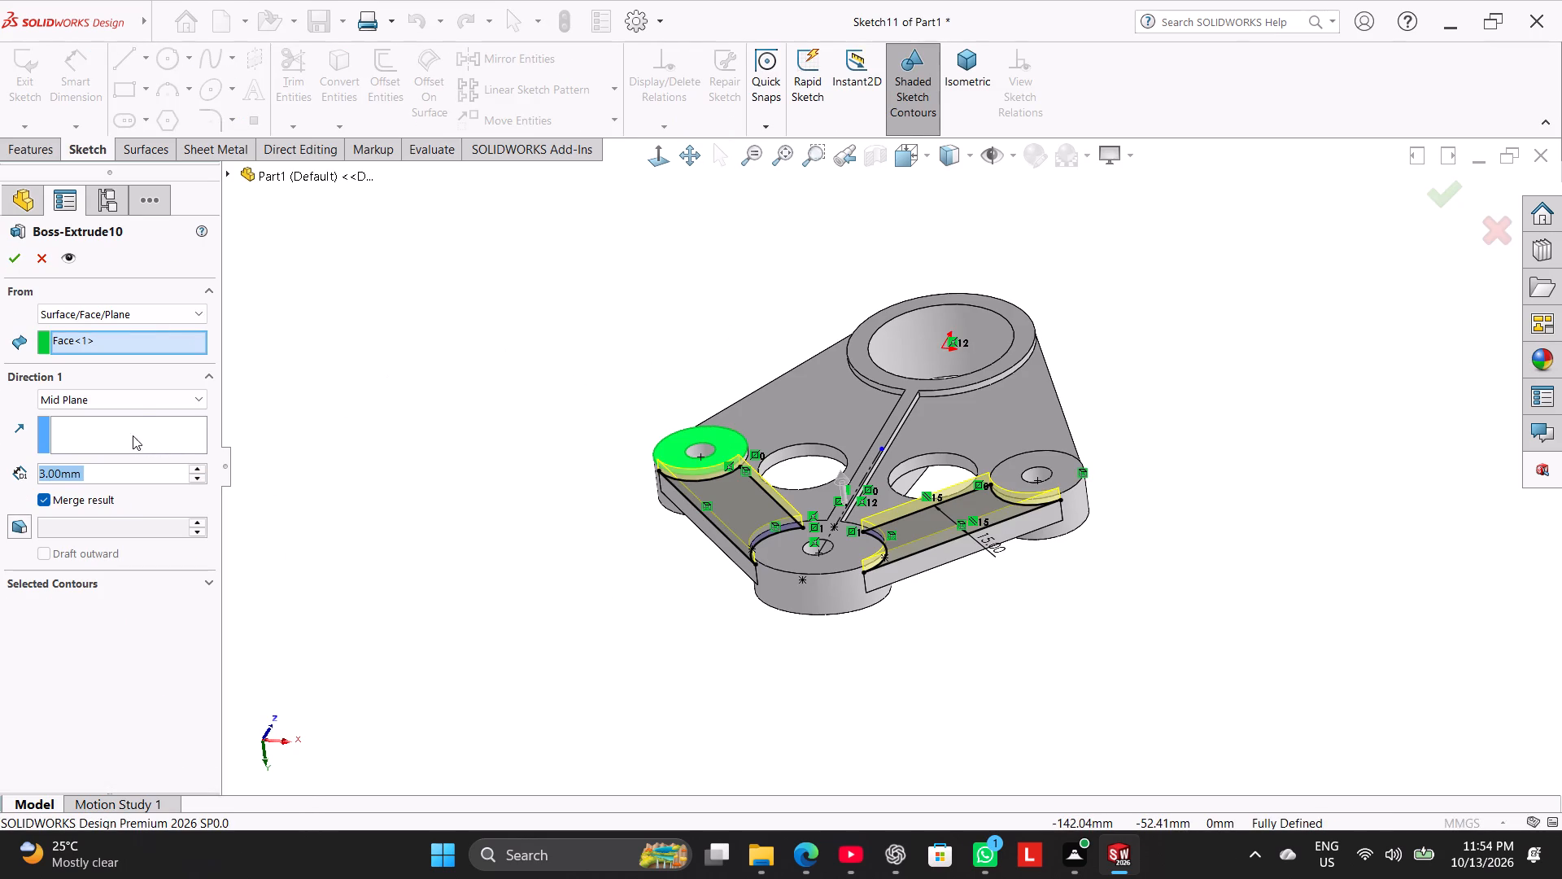
left_click(151, 317)
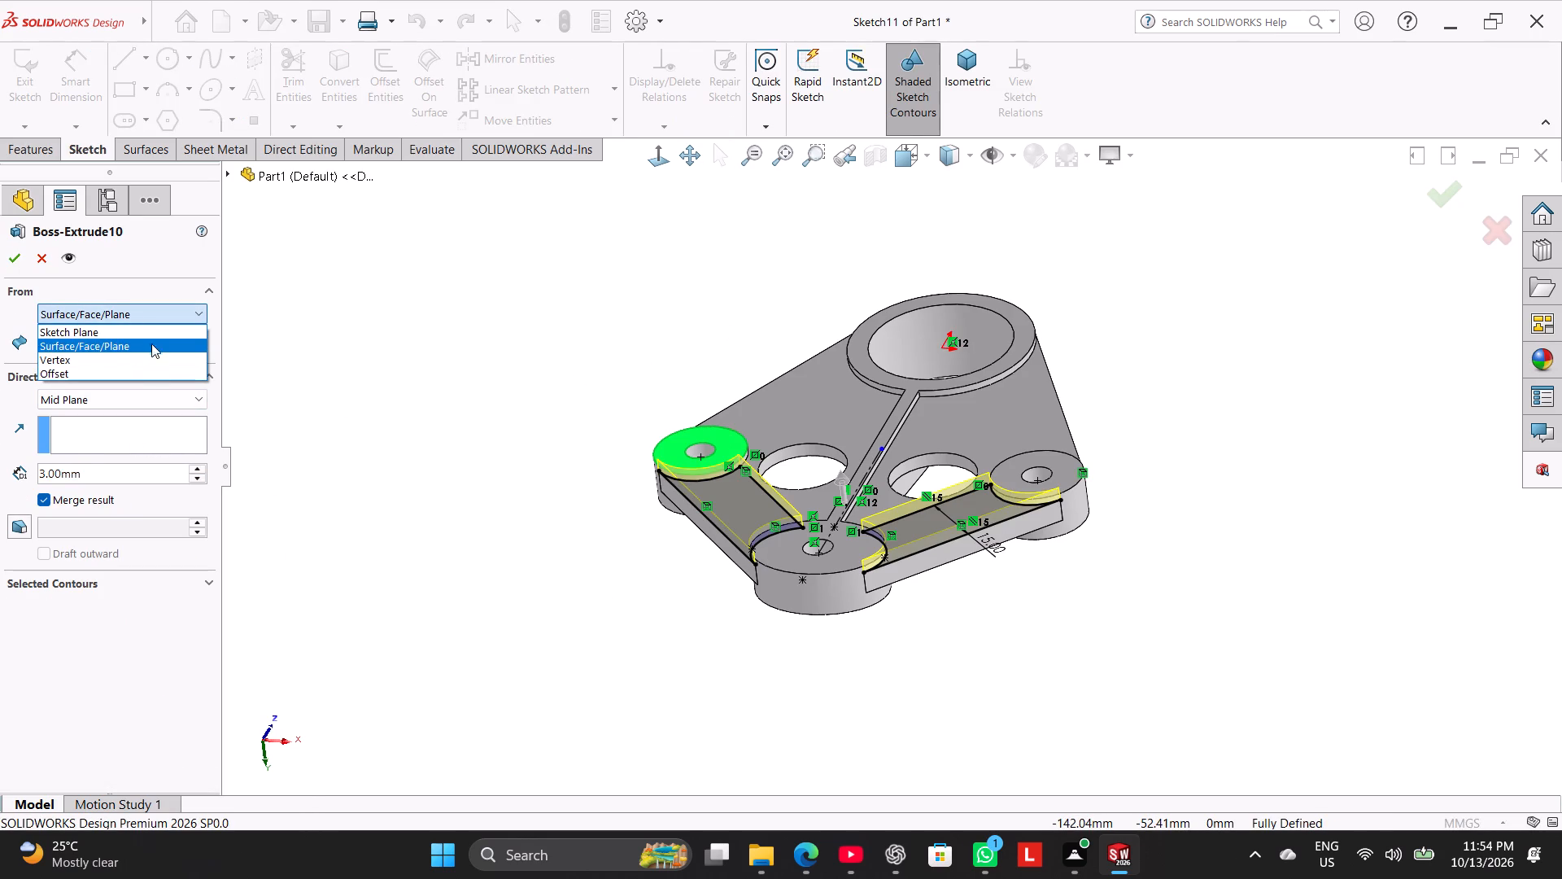
left_click(150, 335)
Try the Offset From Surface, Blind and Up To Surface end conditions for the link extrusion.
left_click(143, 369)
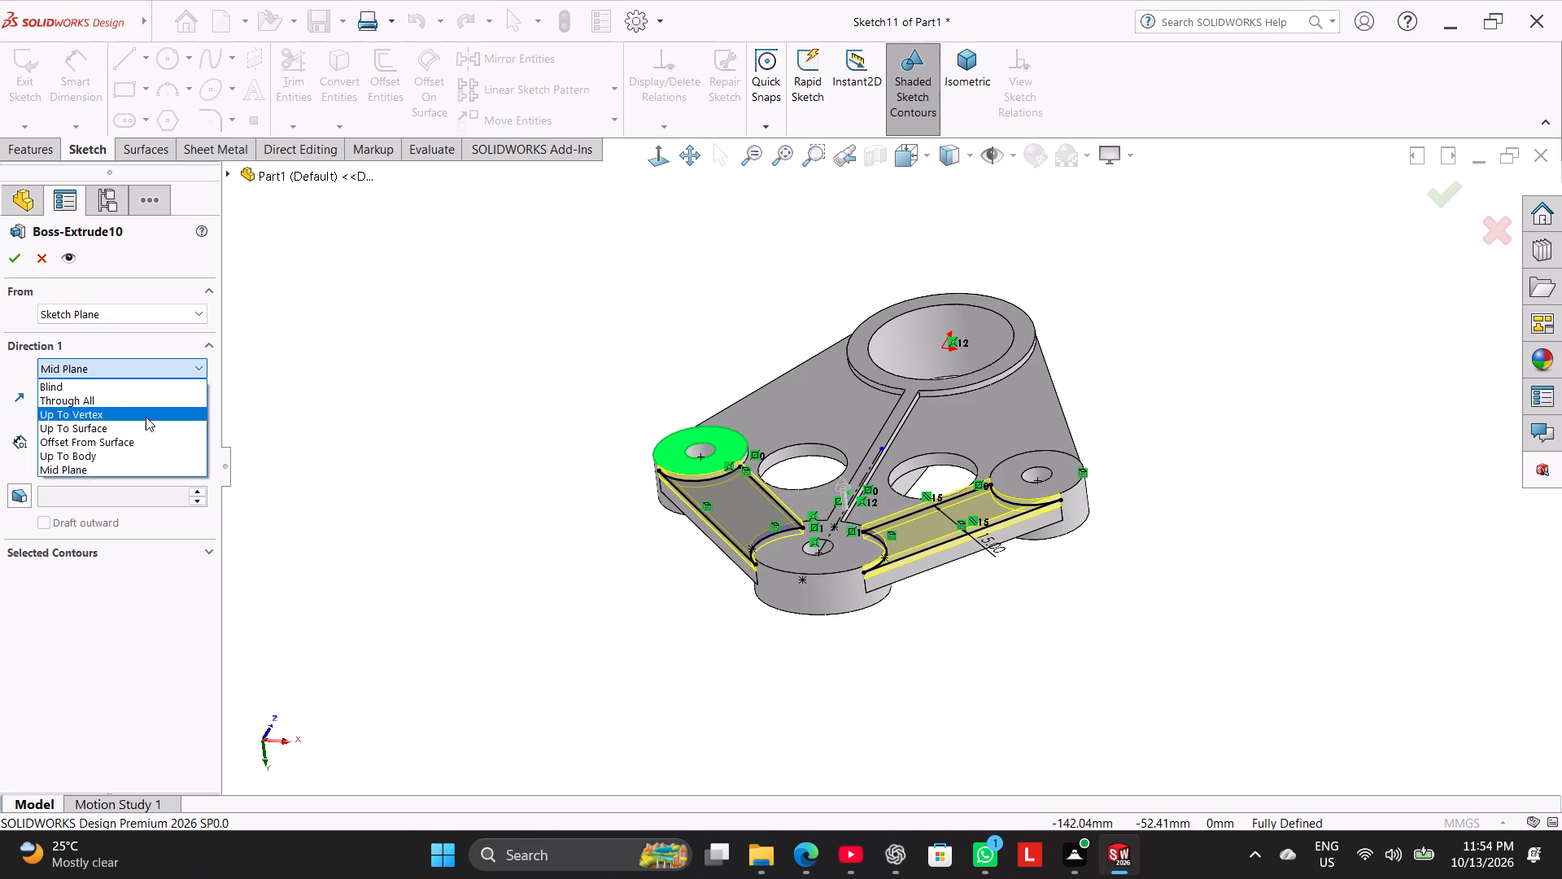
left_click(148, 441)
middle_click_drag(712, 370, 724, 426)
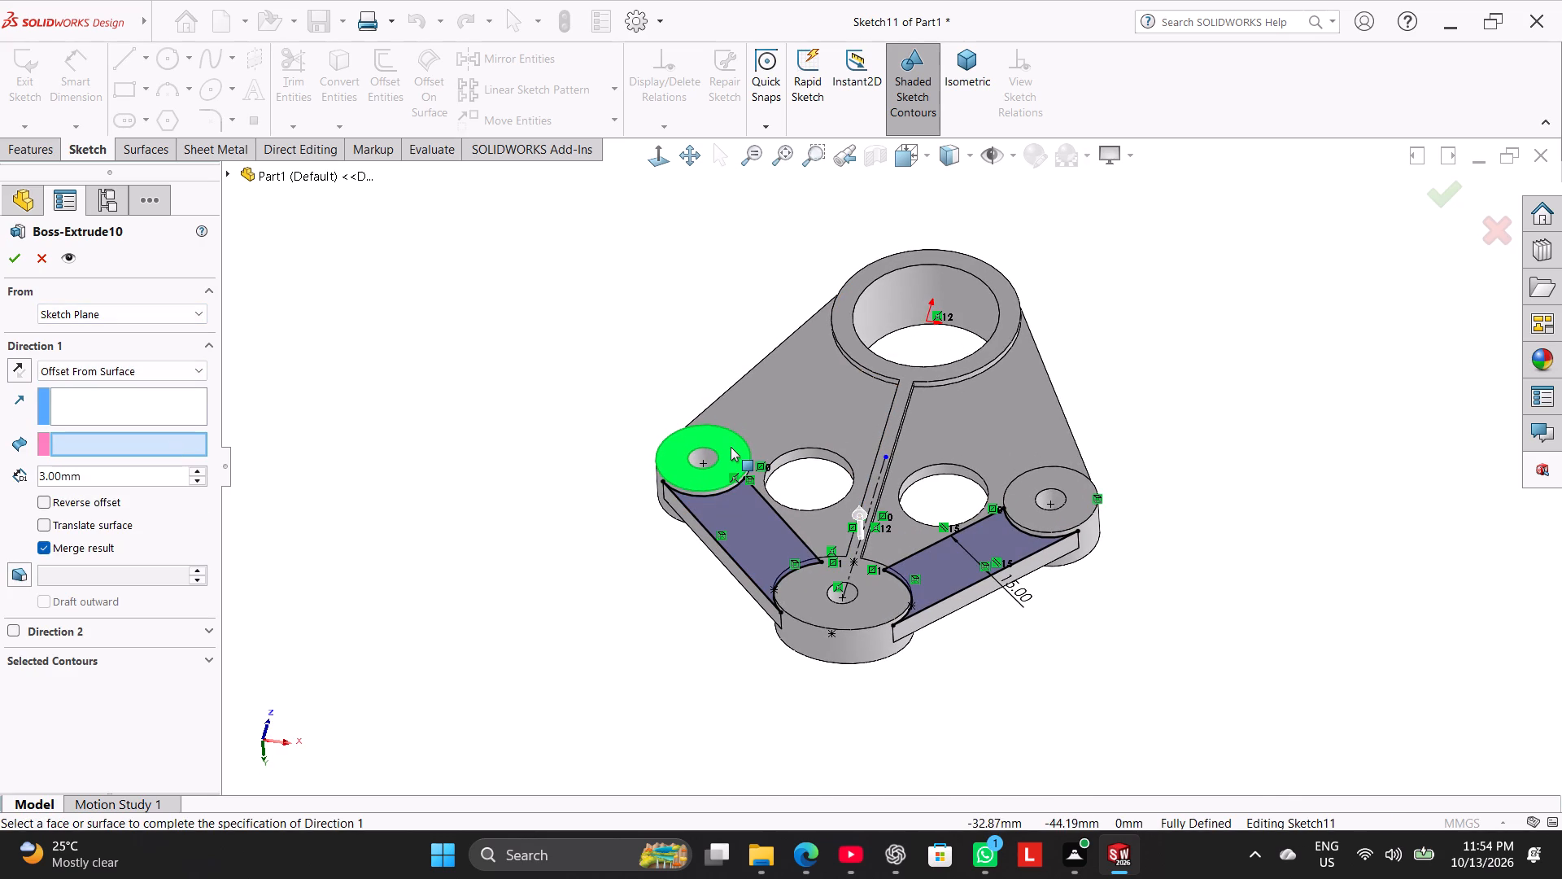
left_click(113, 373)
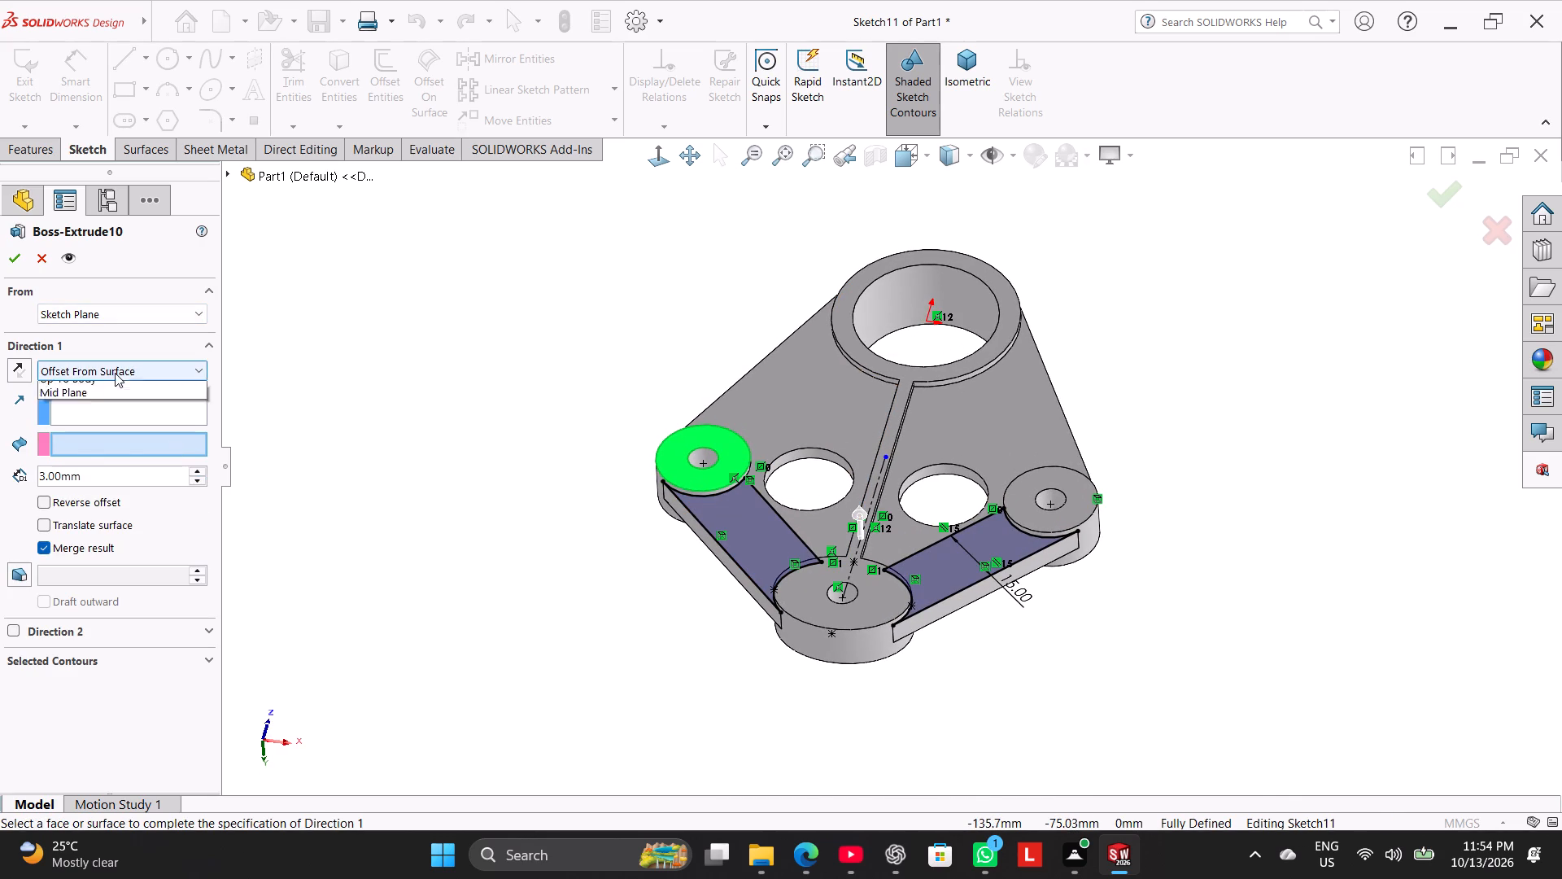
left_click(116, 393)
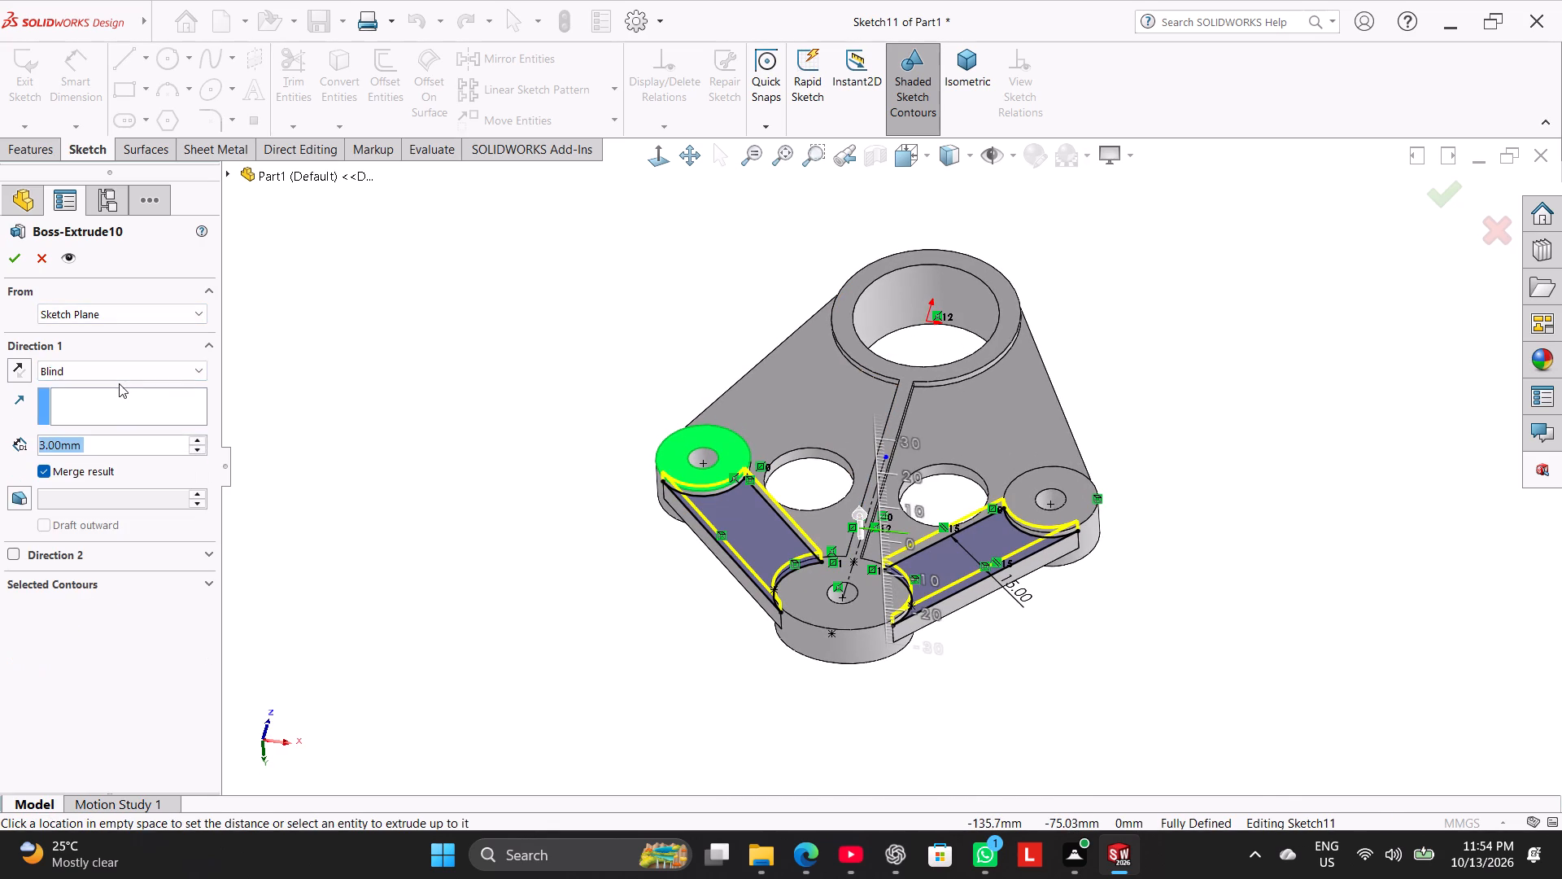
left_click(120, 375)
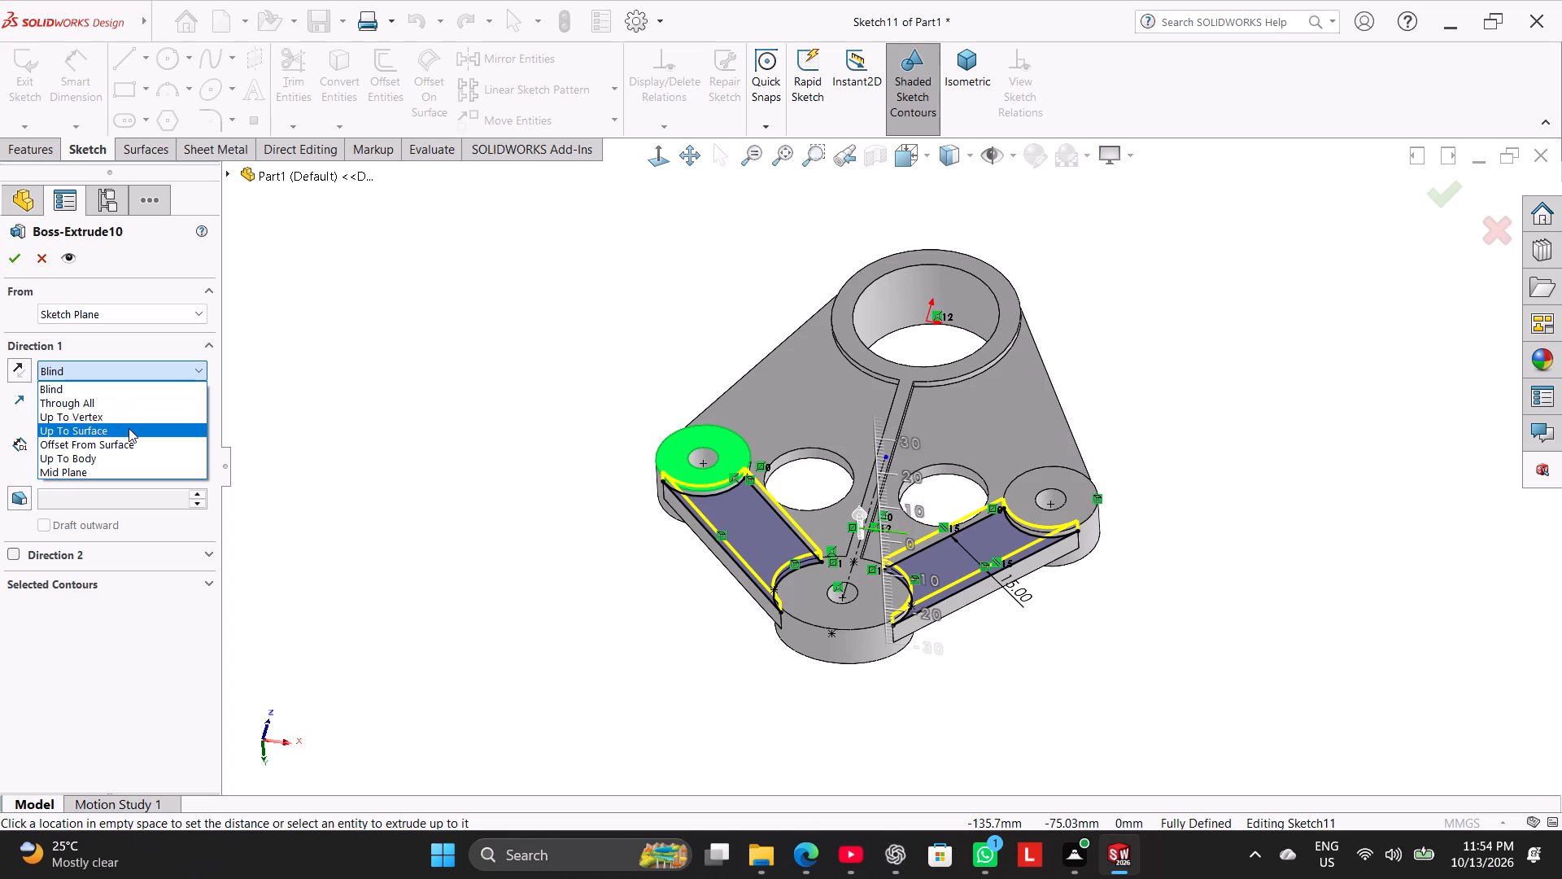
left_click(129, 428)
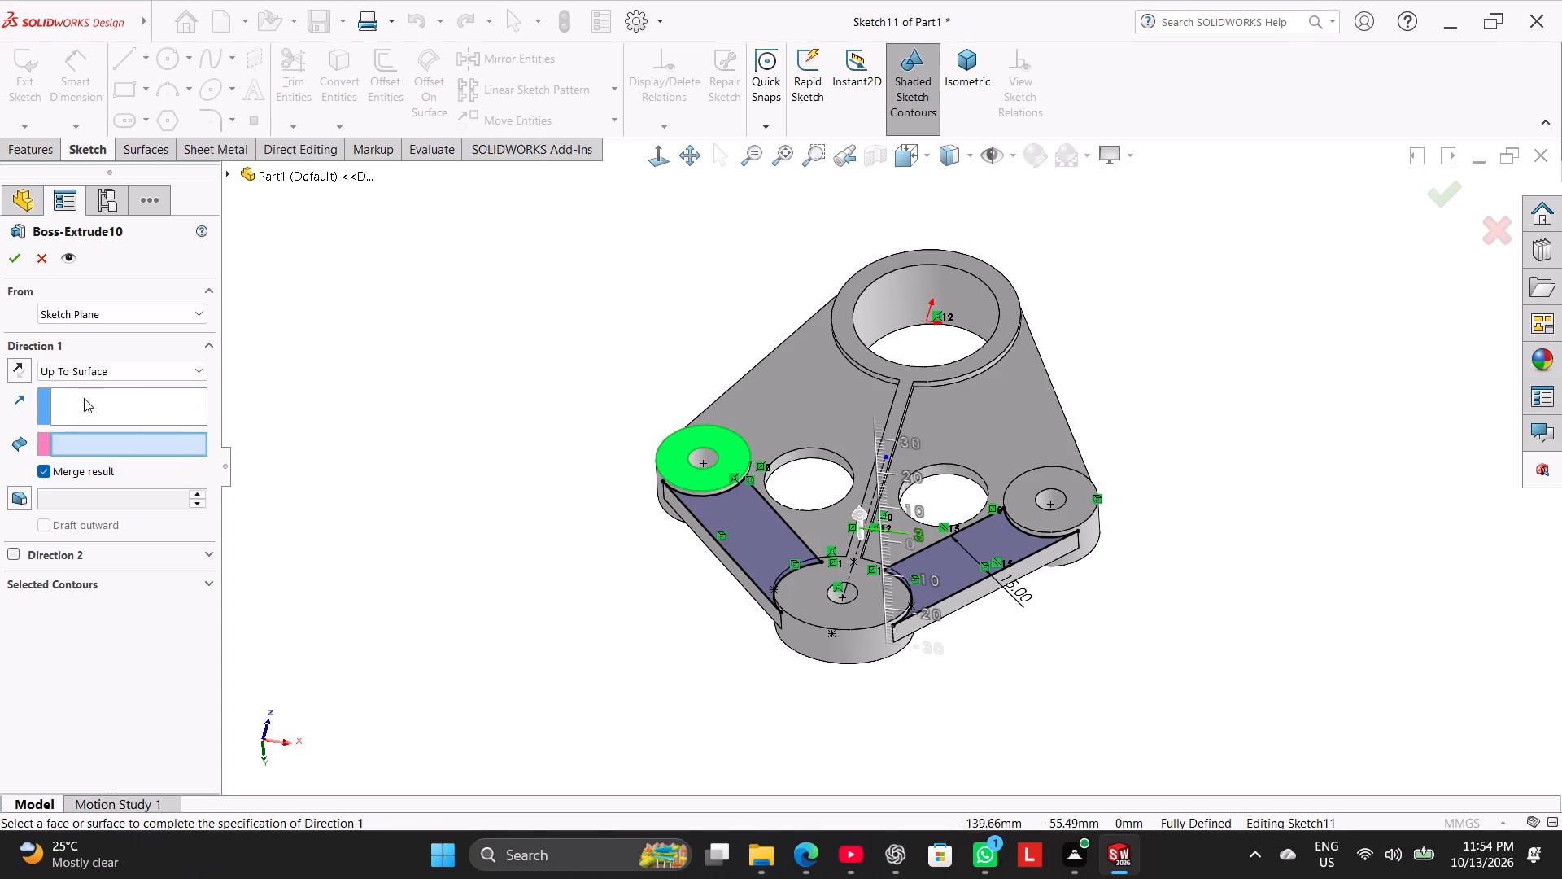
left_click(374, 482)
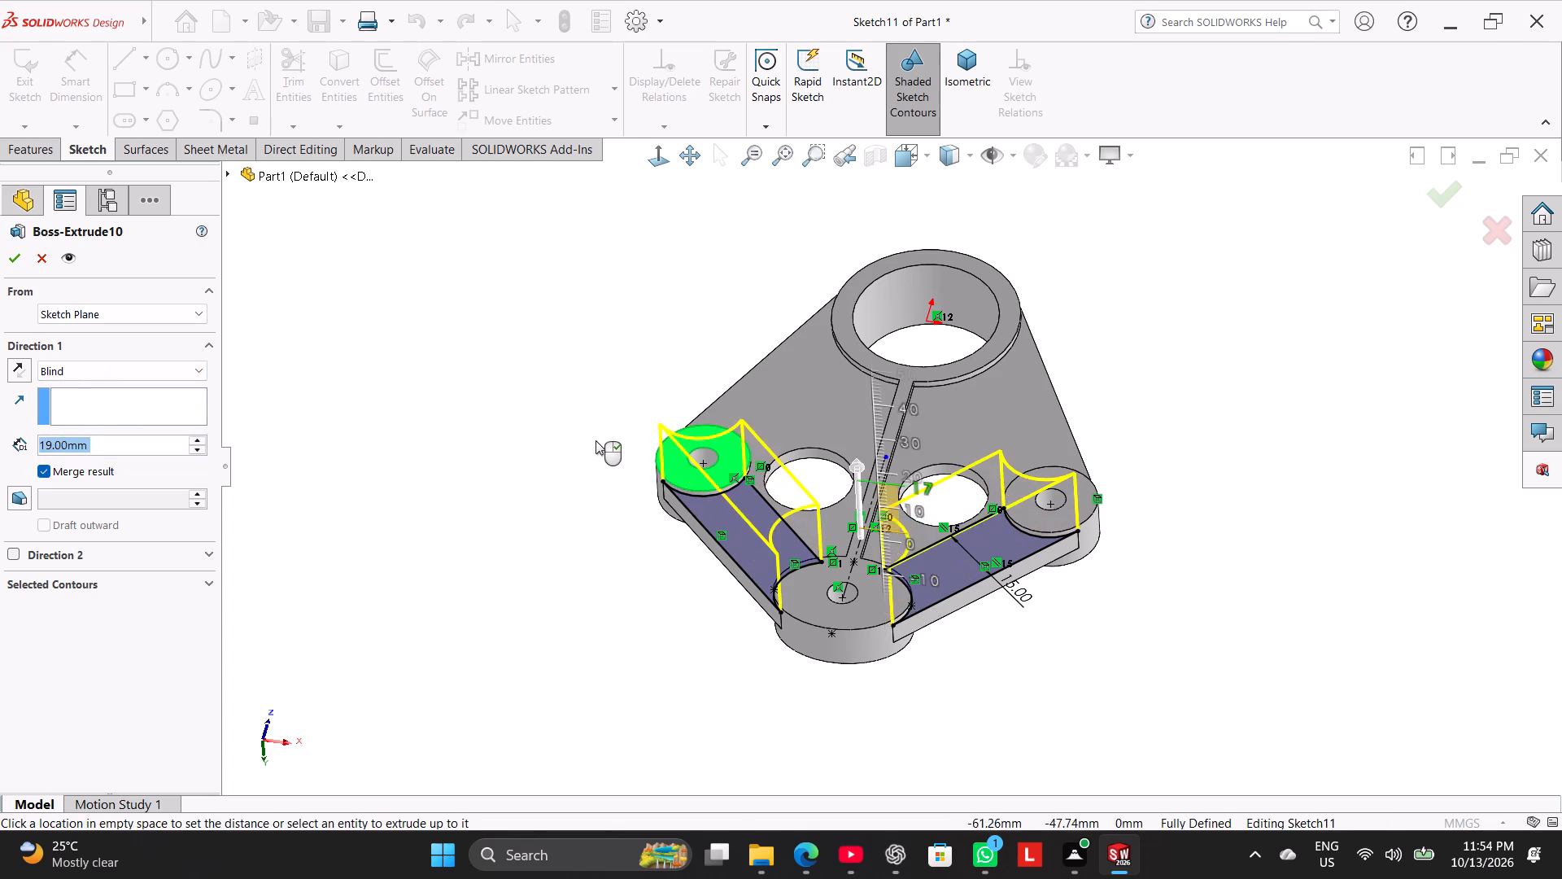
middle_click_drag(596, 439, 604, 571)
End the link extrusion Up To Surface at the elliptical end boss's underside face and apply the edit.
left_click(170, 368)
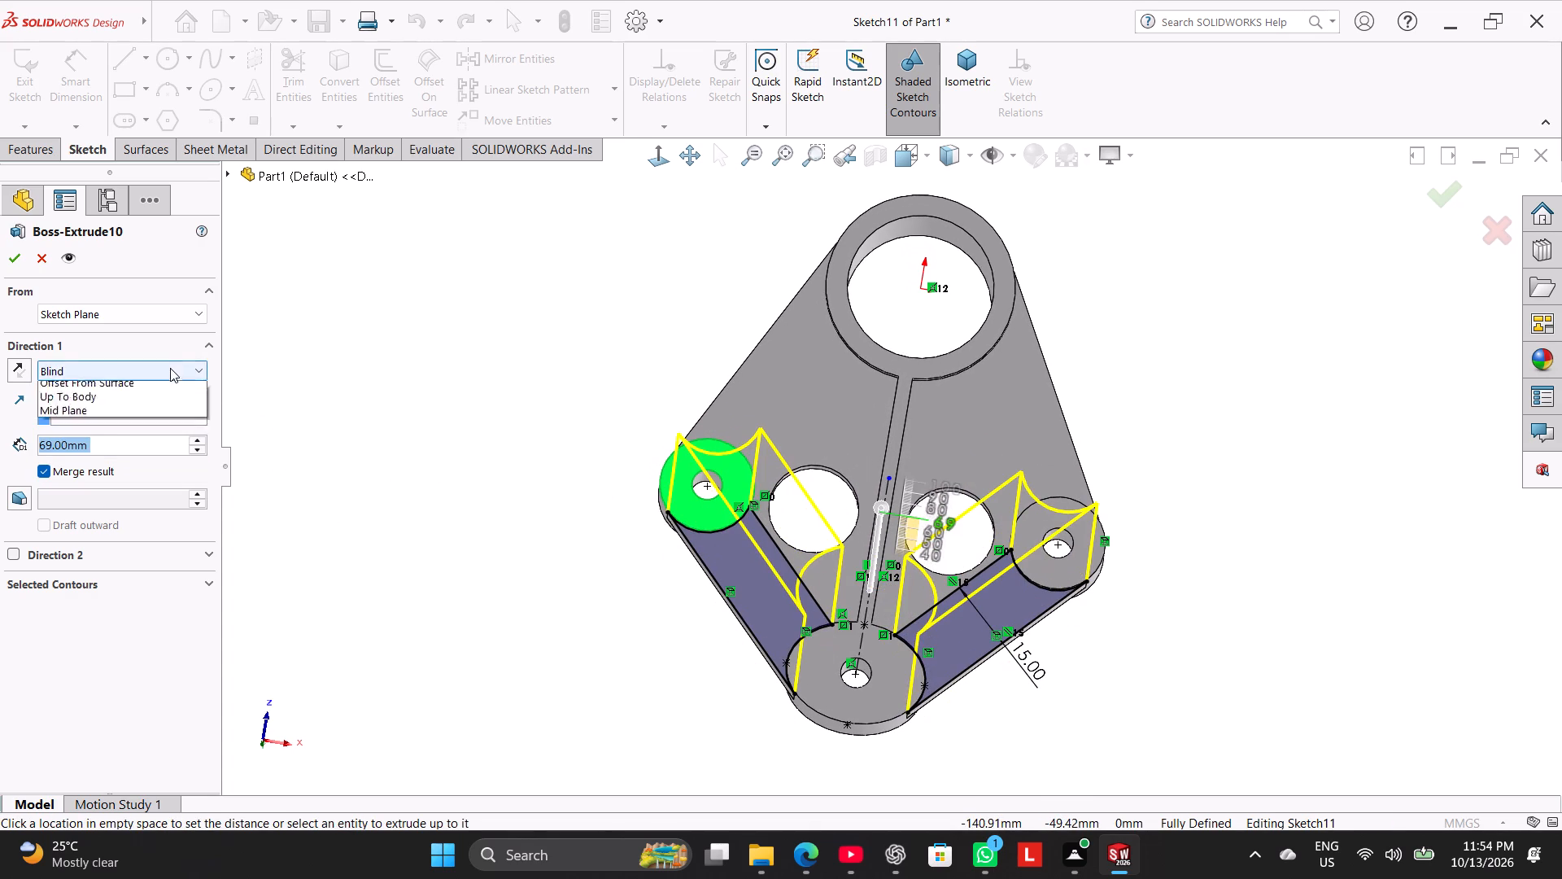
left_click(181, 432)
left_click(673, 489)
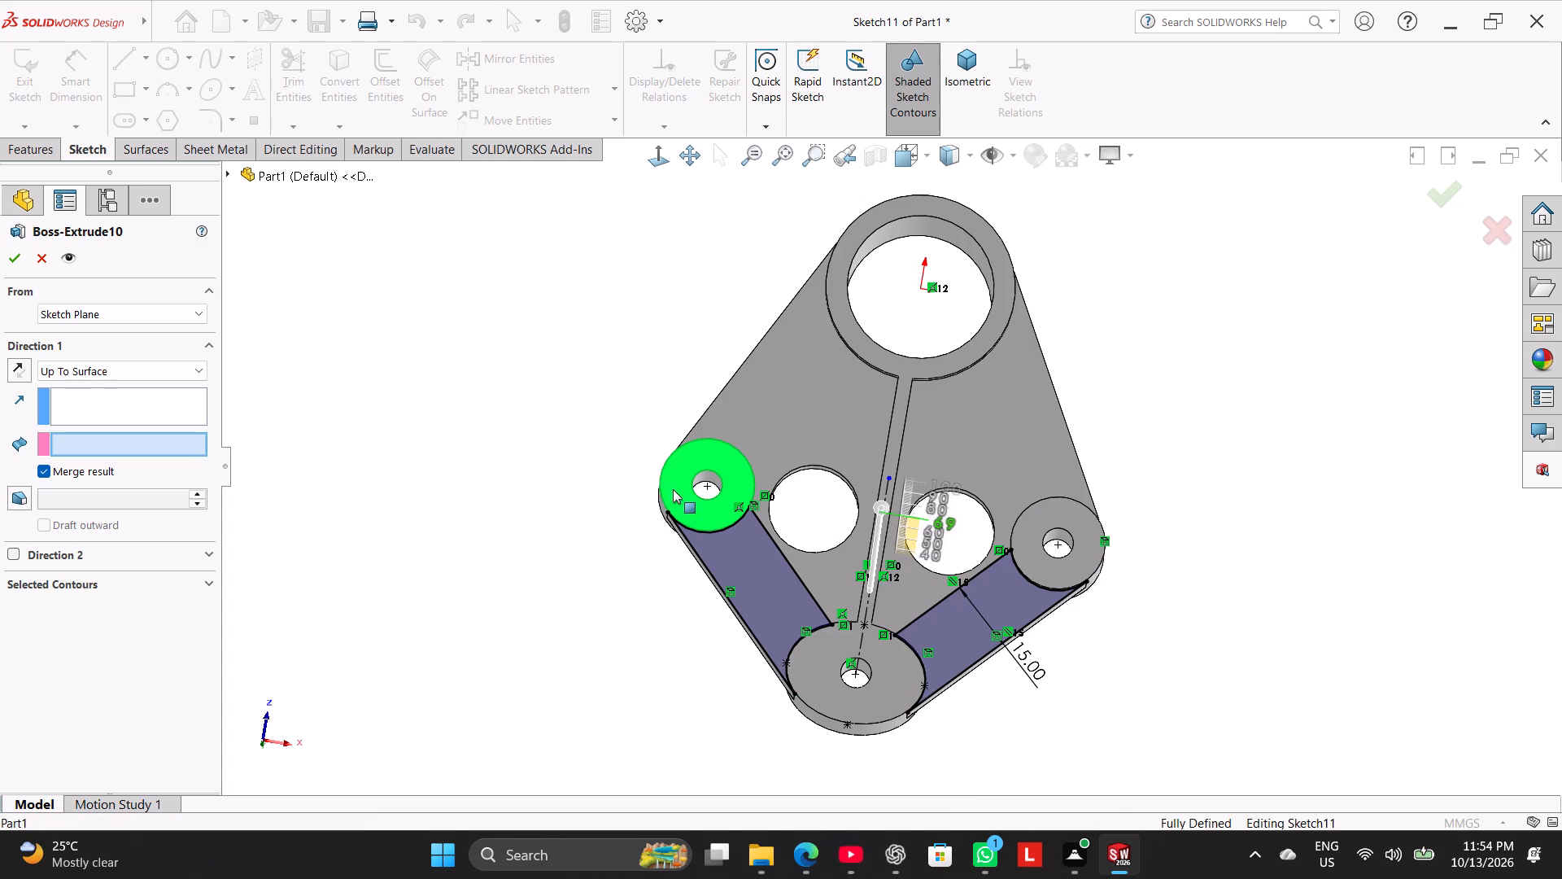
left_click(1076, 566)
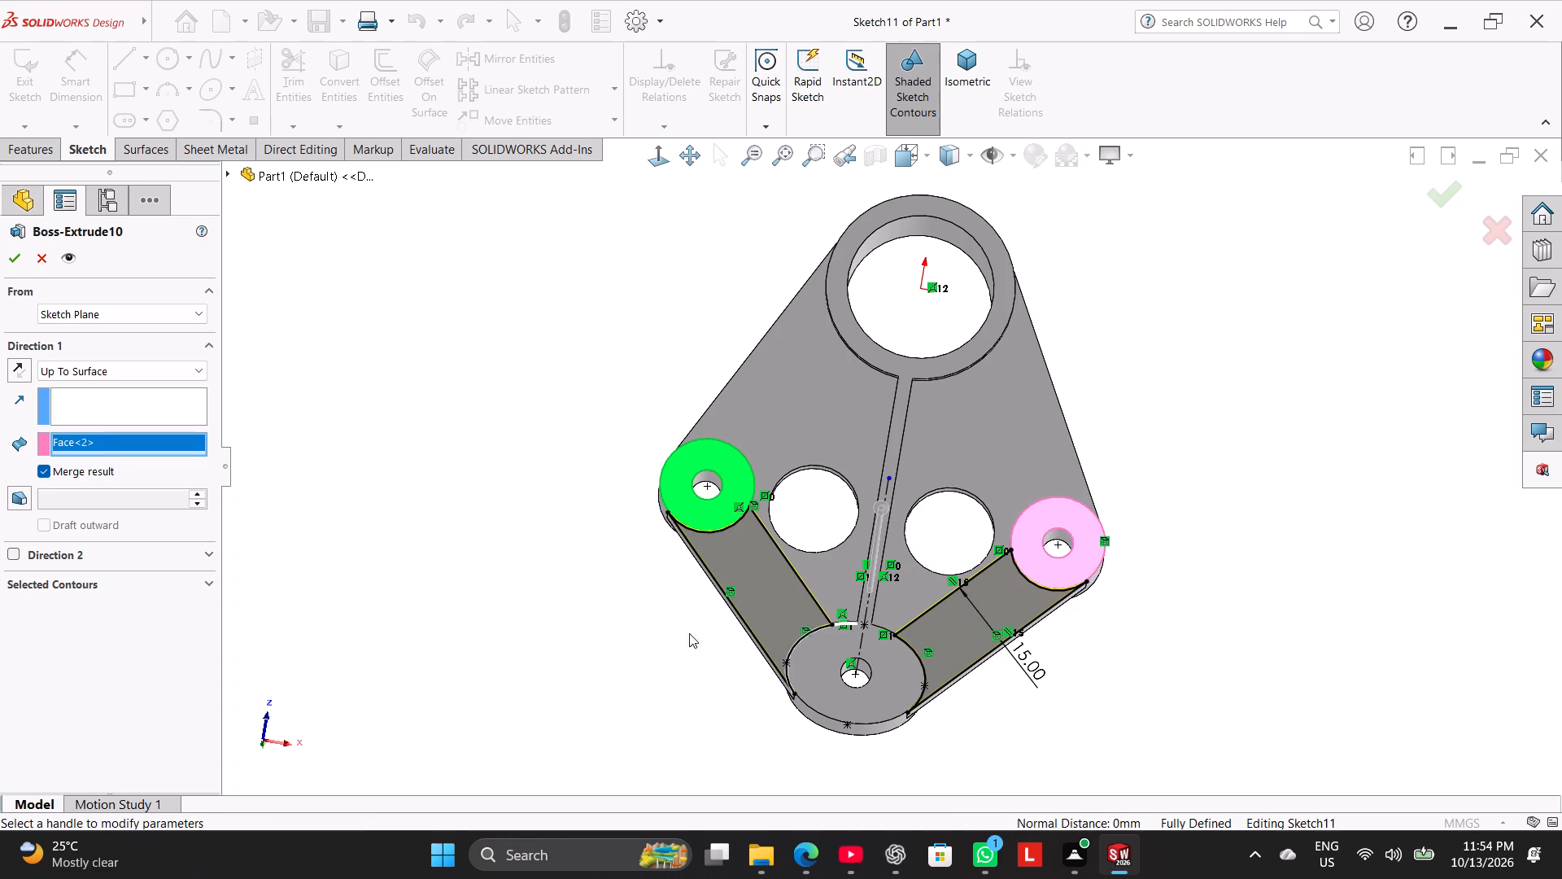
middle_click_drag(665, 628, 600, 433)
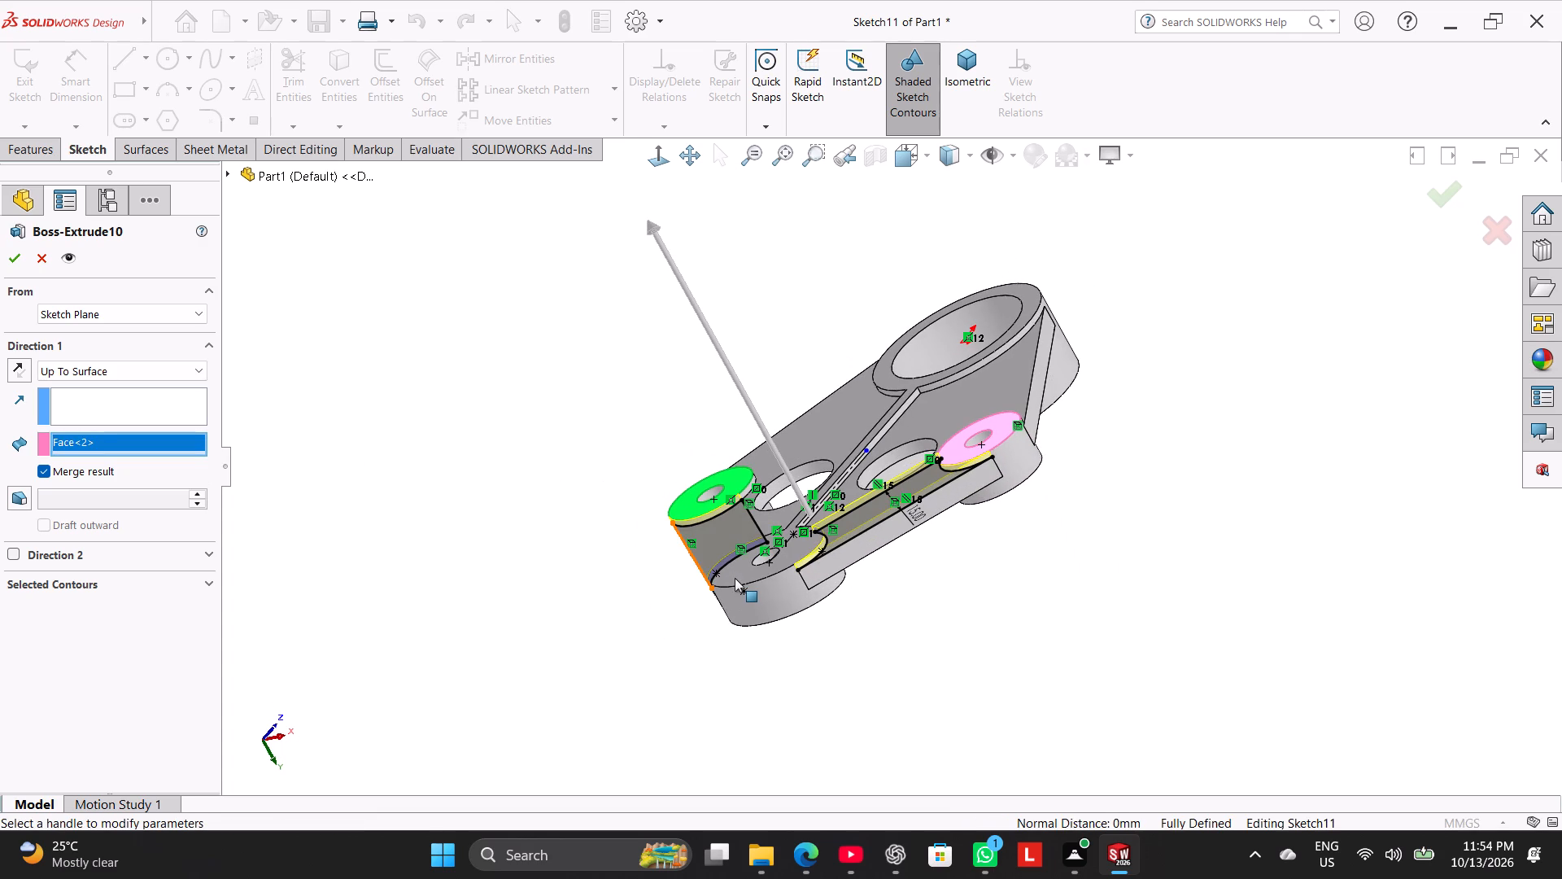
left_click(735, 578)
left_click(13, 263)
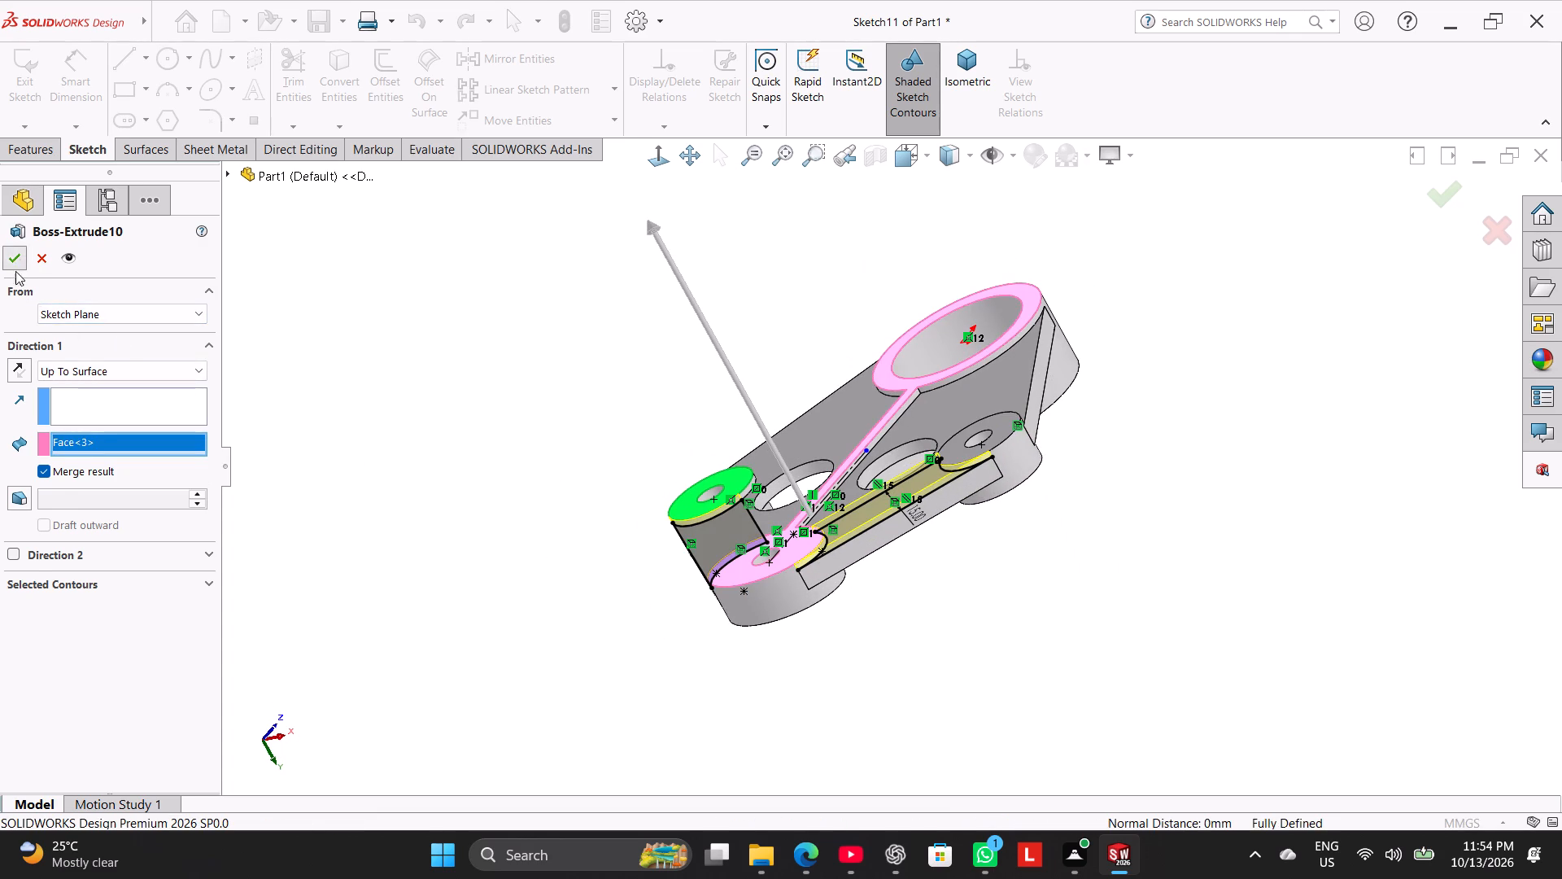
left_click(371, 397)
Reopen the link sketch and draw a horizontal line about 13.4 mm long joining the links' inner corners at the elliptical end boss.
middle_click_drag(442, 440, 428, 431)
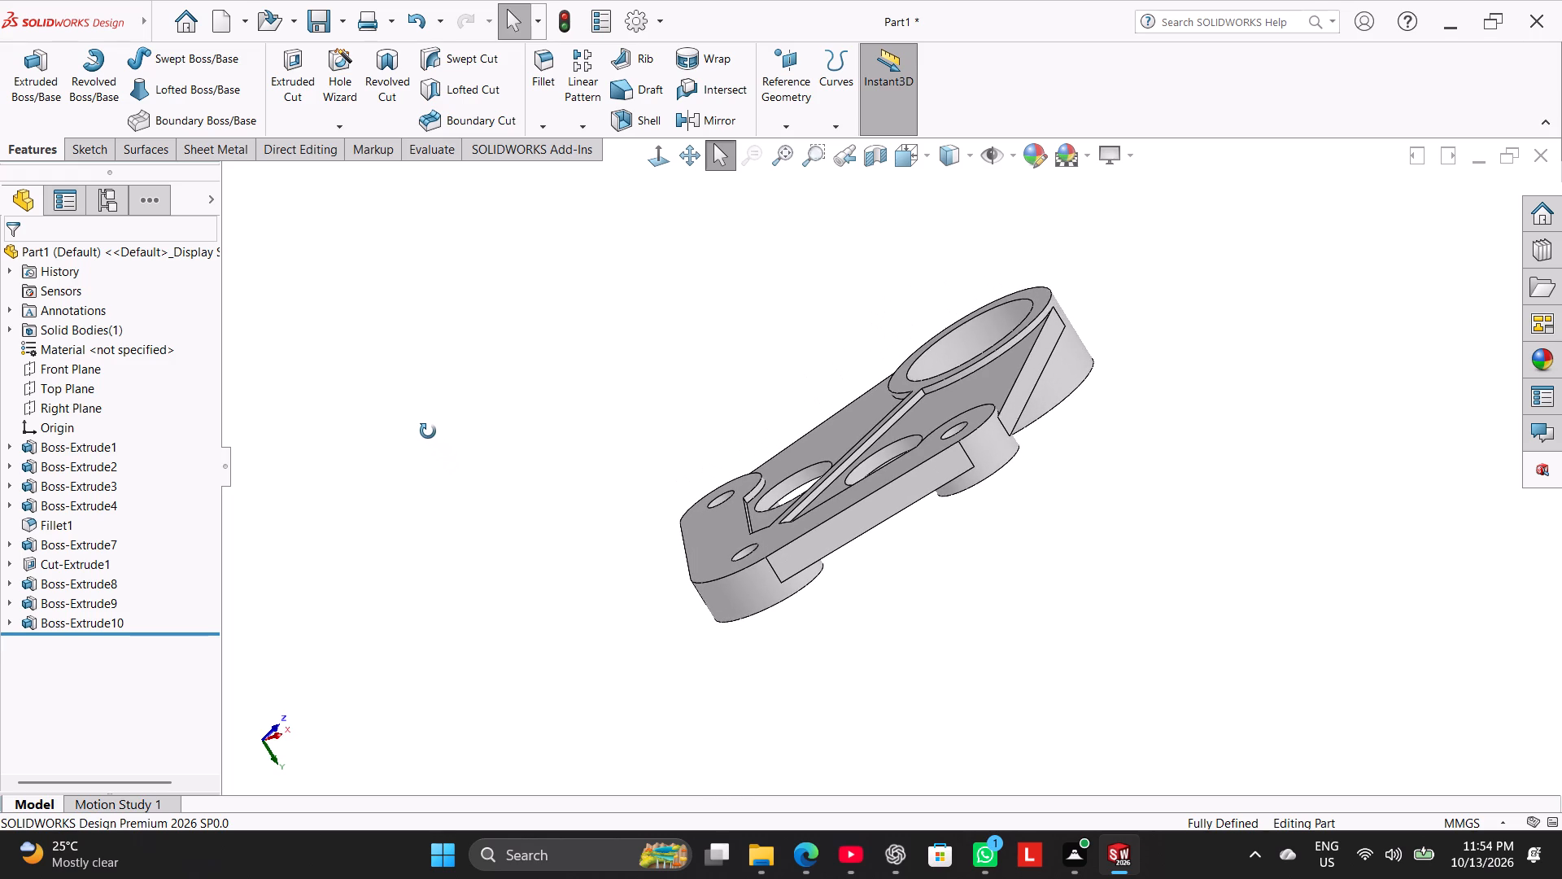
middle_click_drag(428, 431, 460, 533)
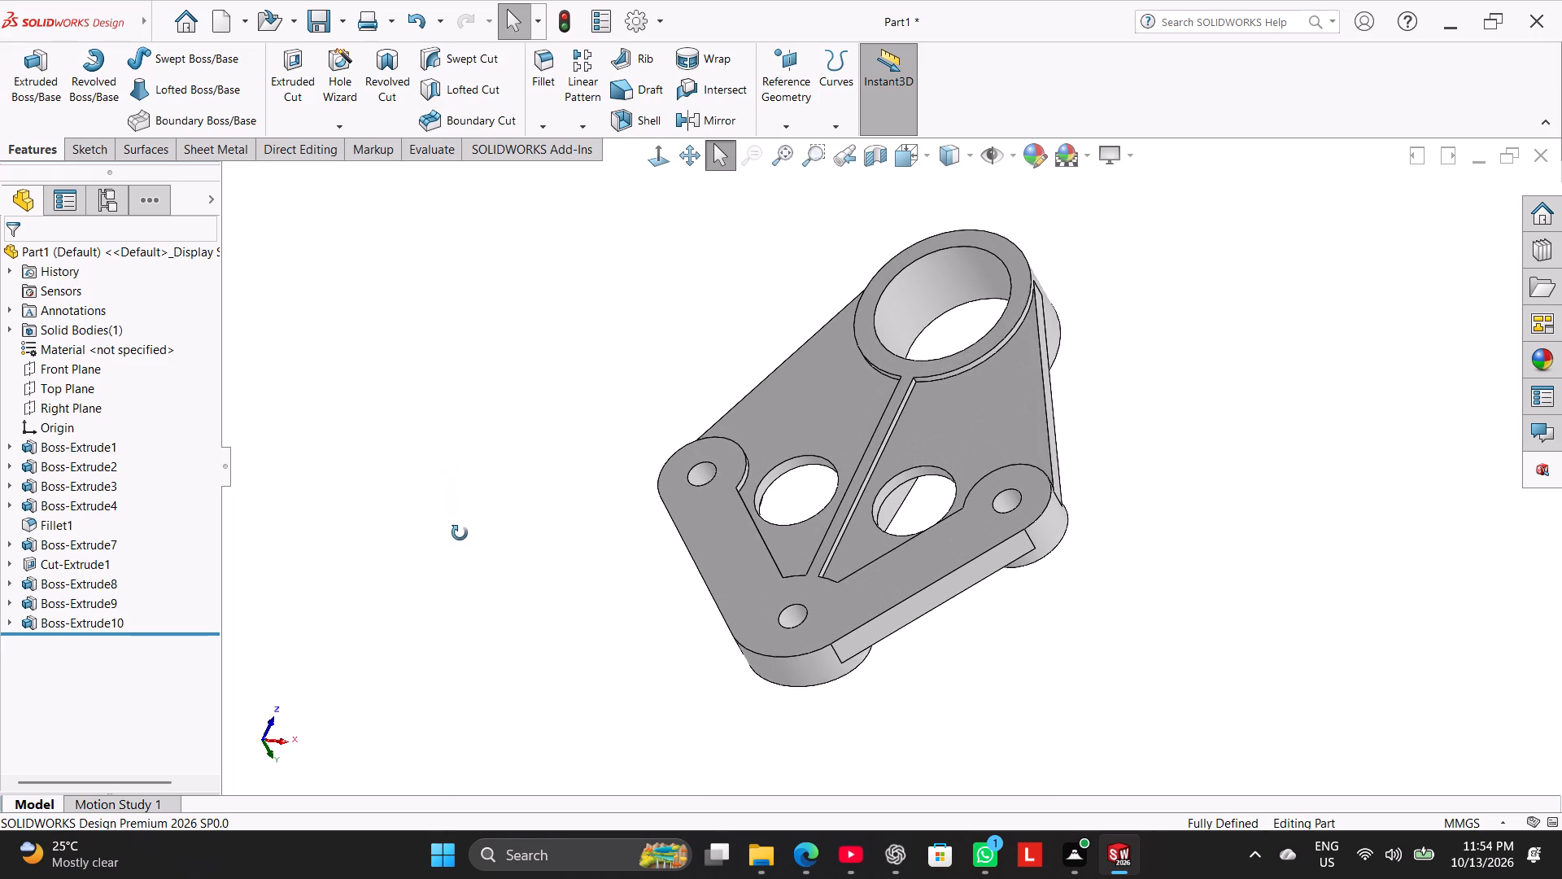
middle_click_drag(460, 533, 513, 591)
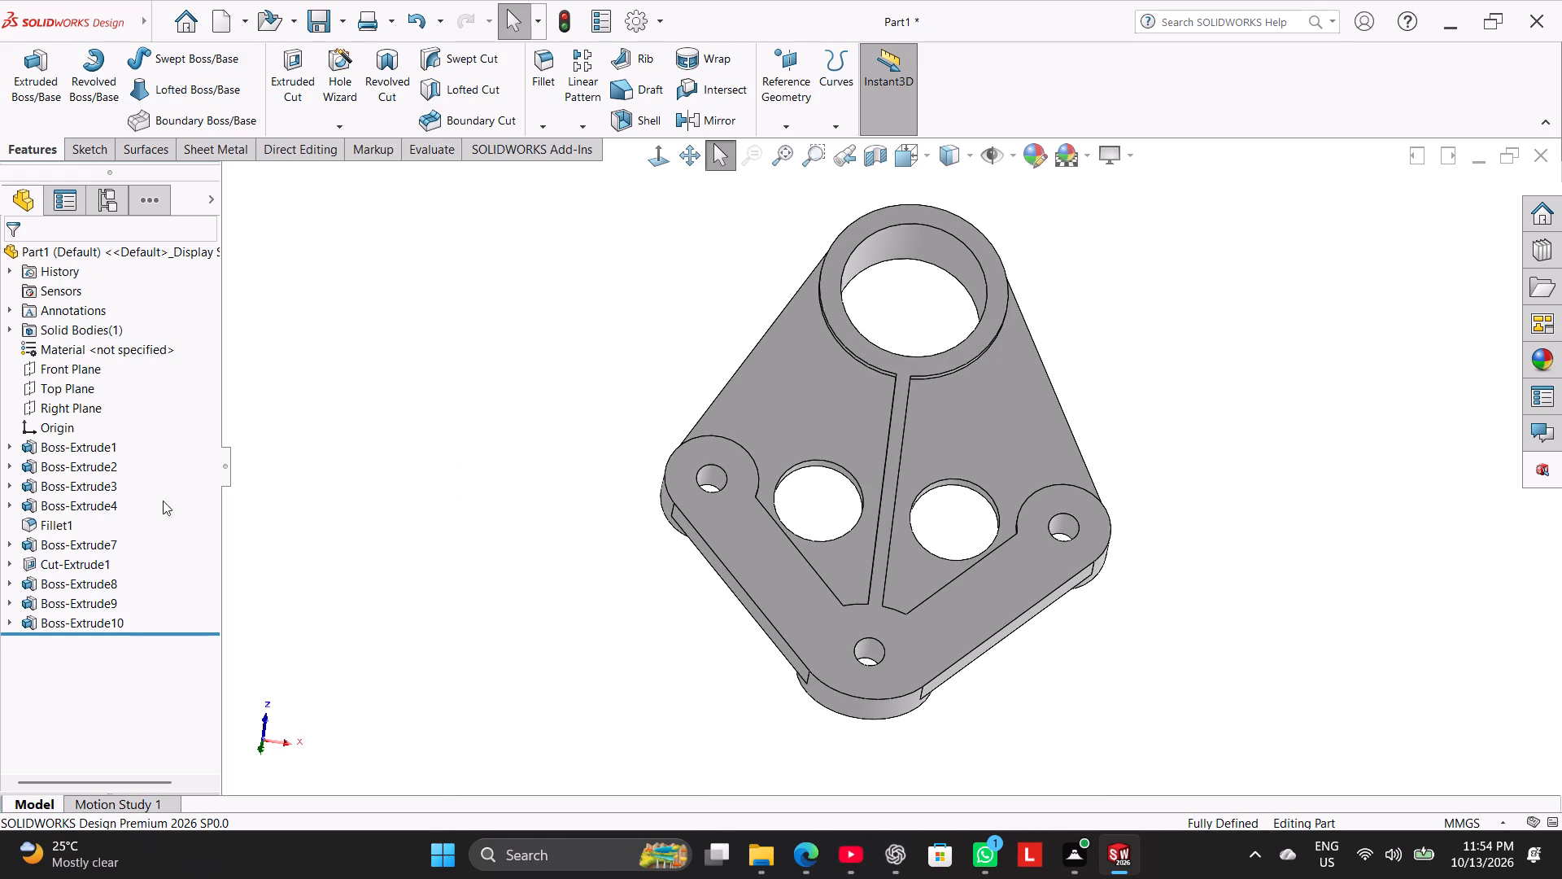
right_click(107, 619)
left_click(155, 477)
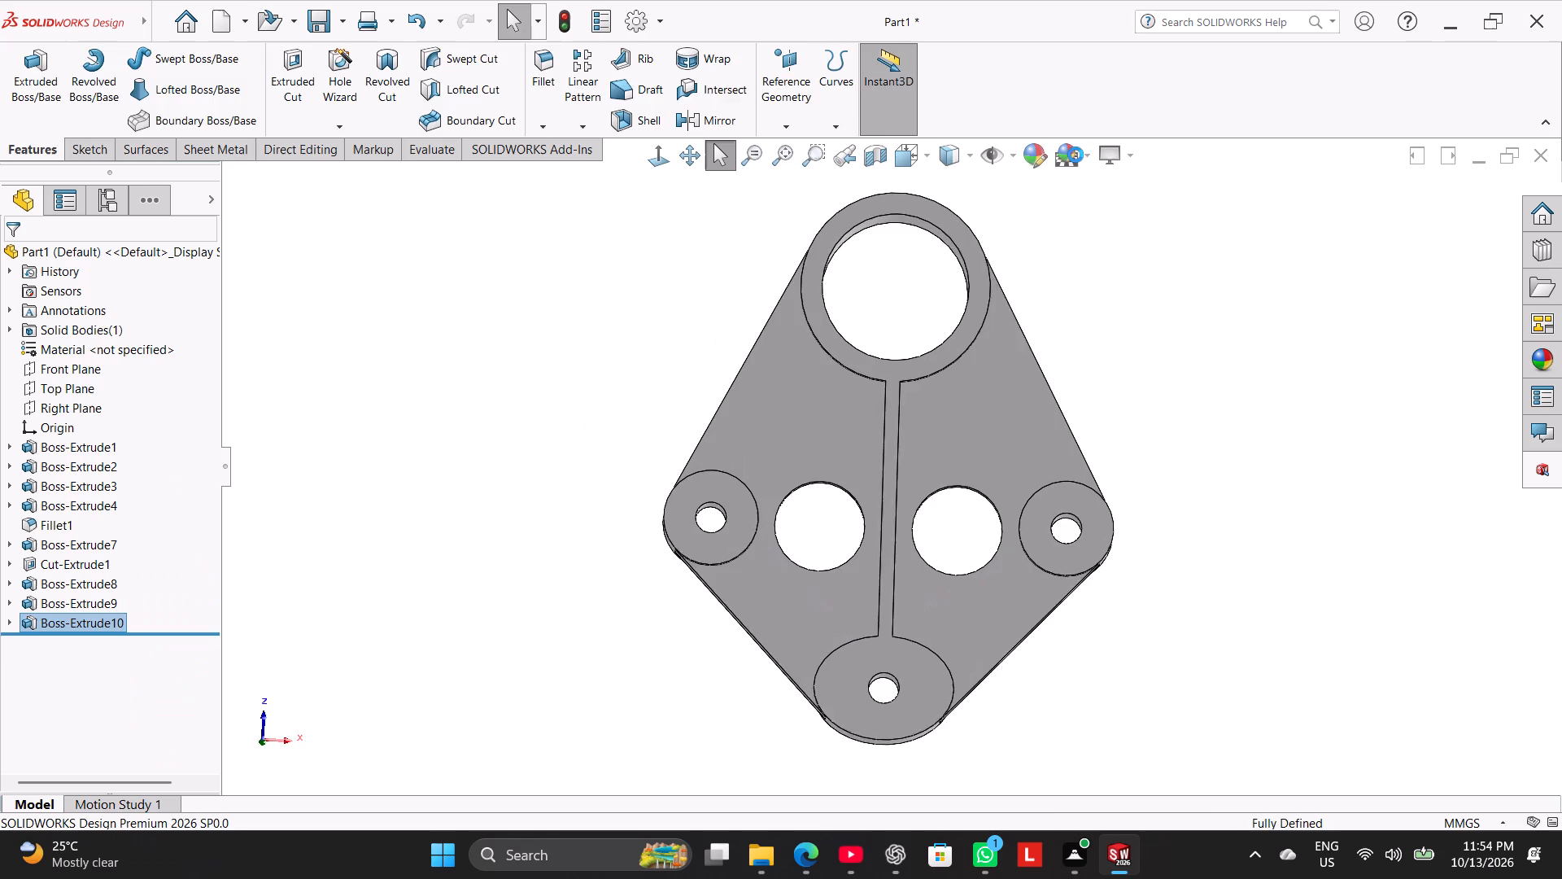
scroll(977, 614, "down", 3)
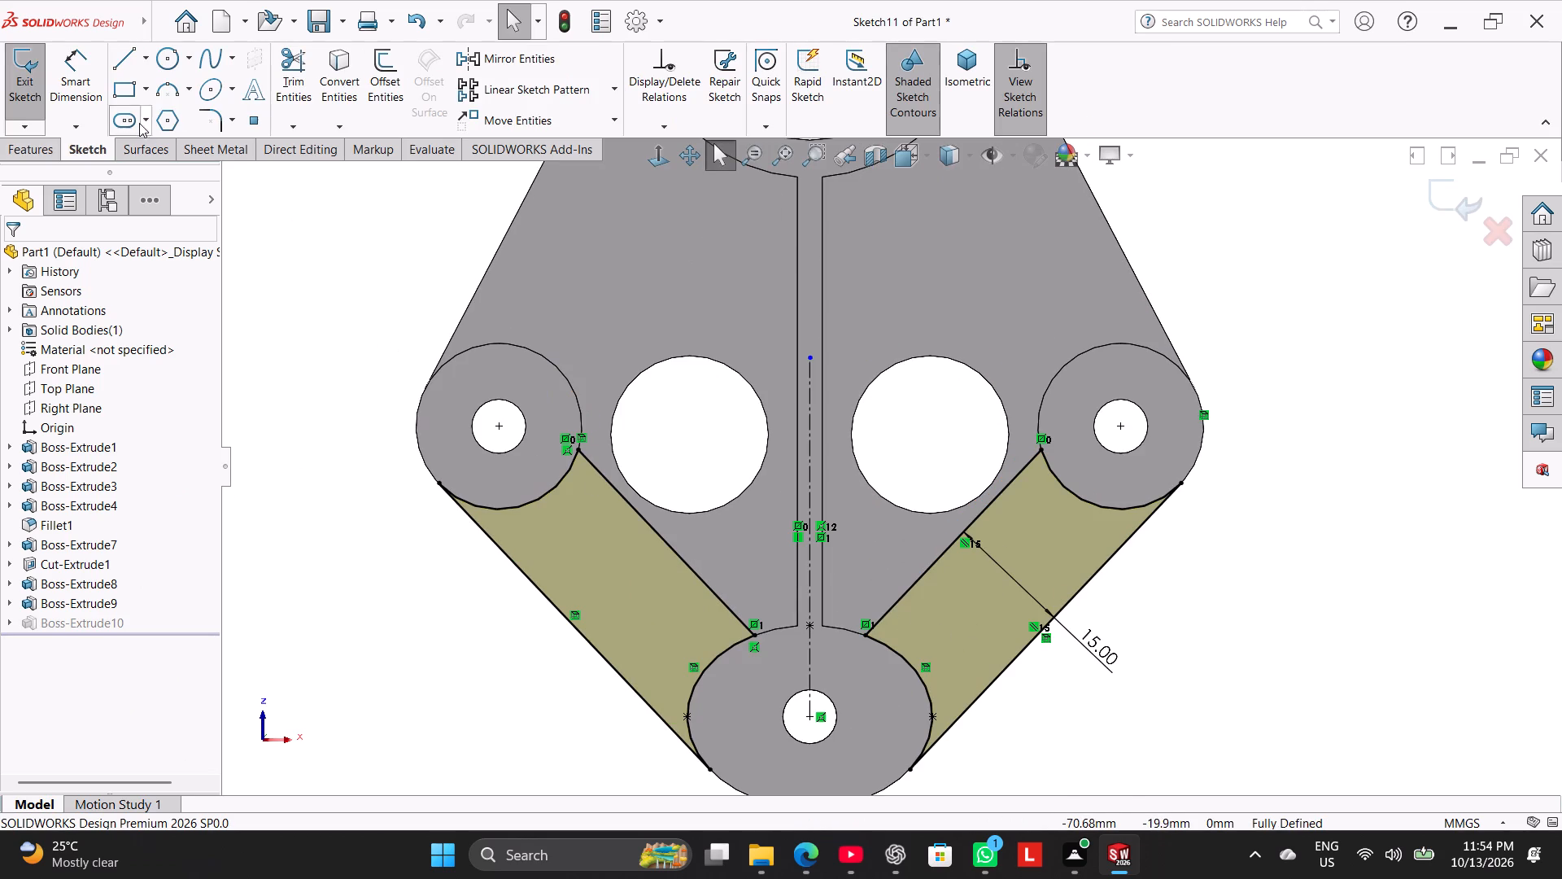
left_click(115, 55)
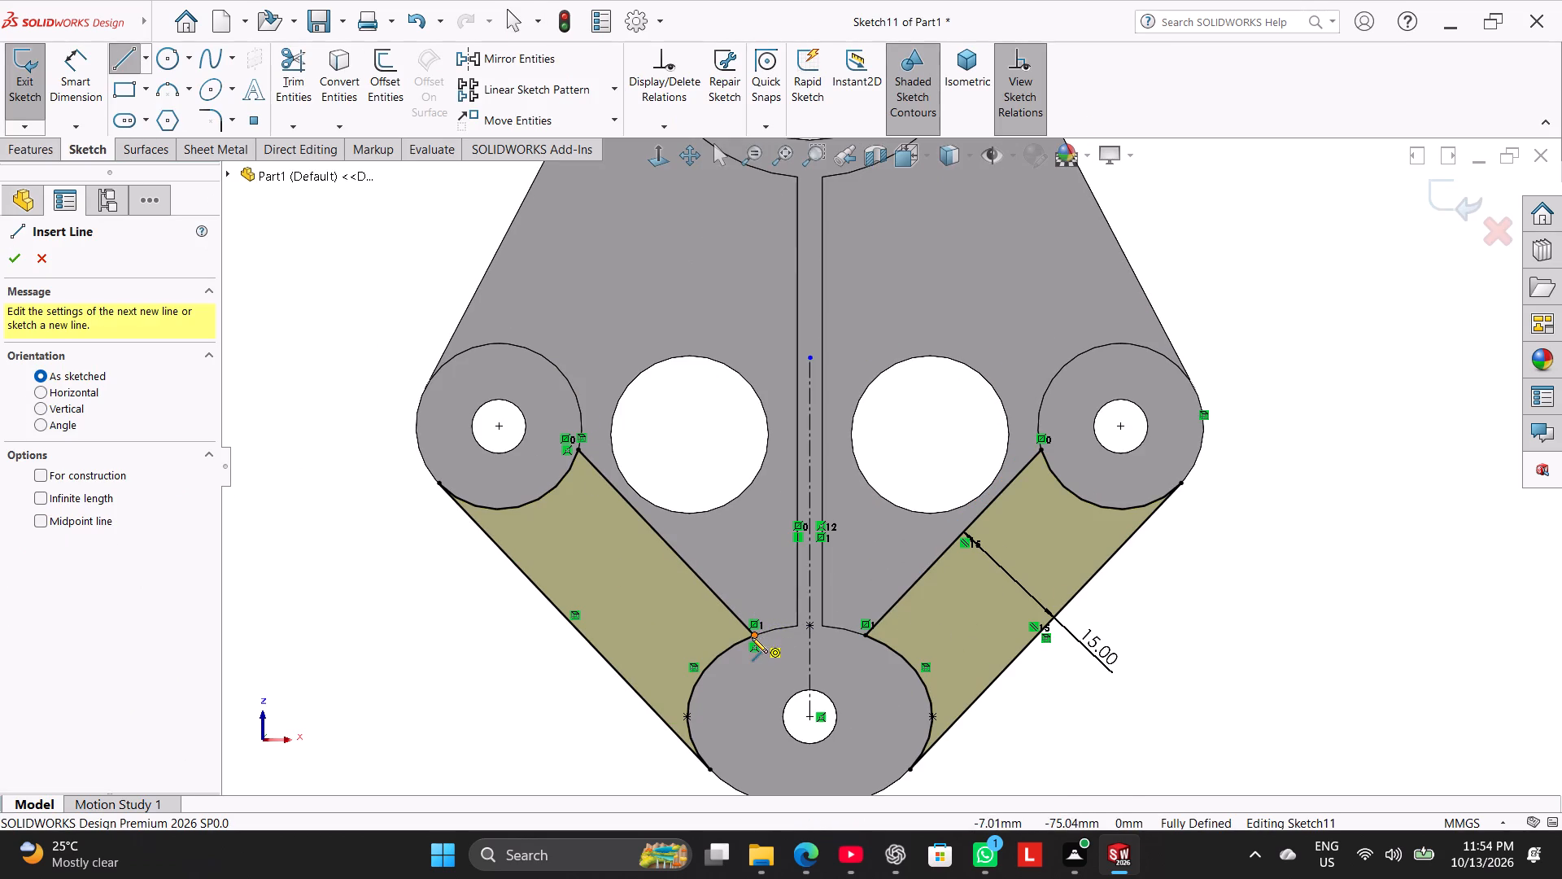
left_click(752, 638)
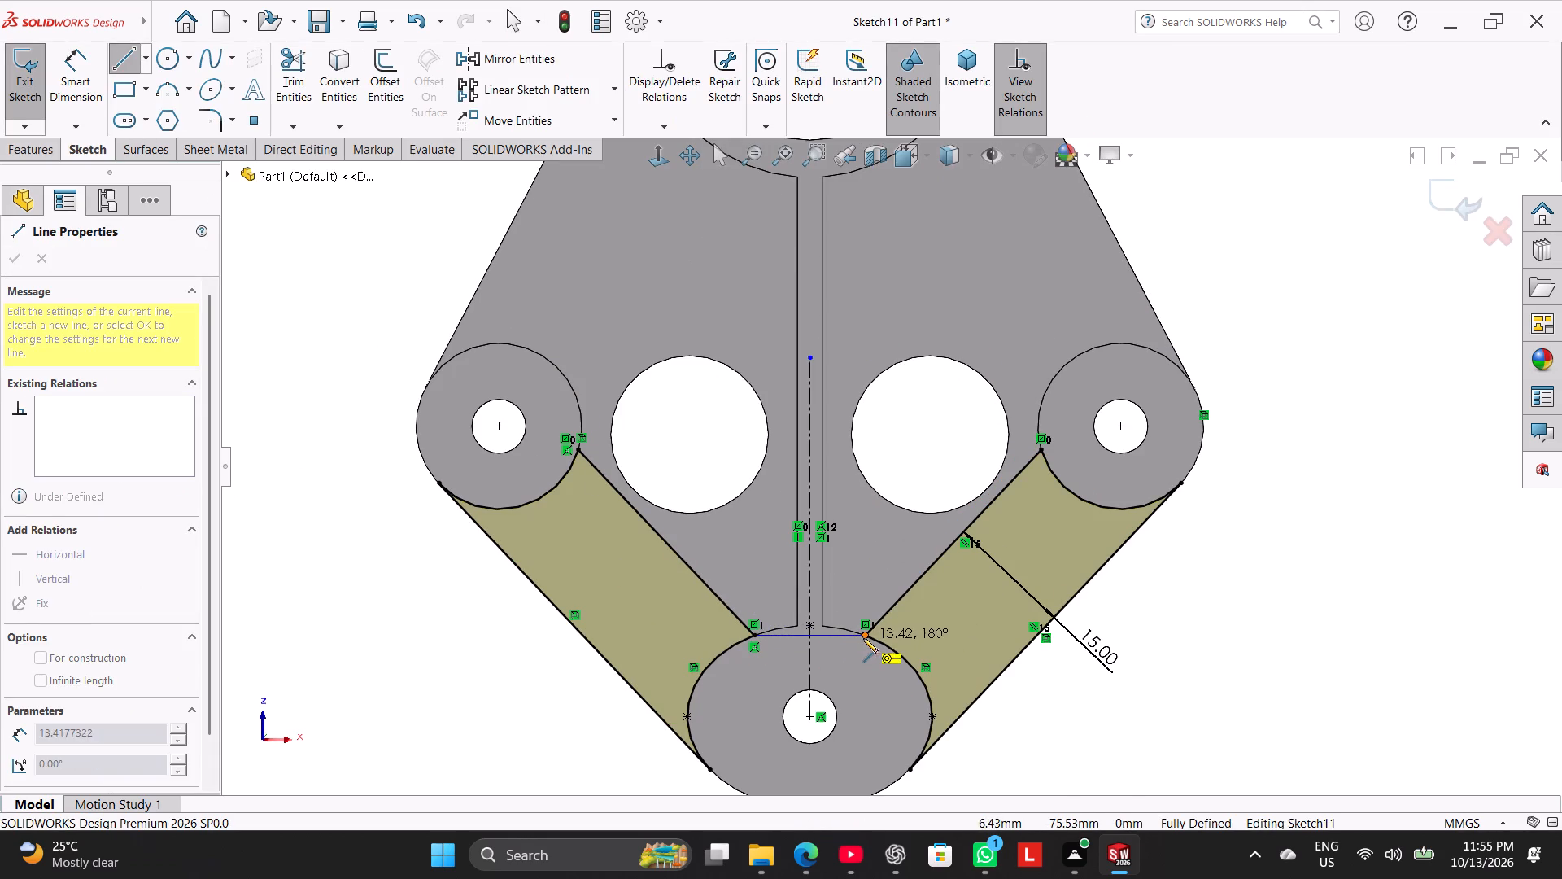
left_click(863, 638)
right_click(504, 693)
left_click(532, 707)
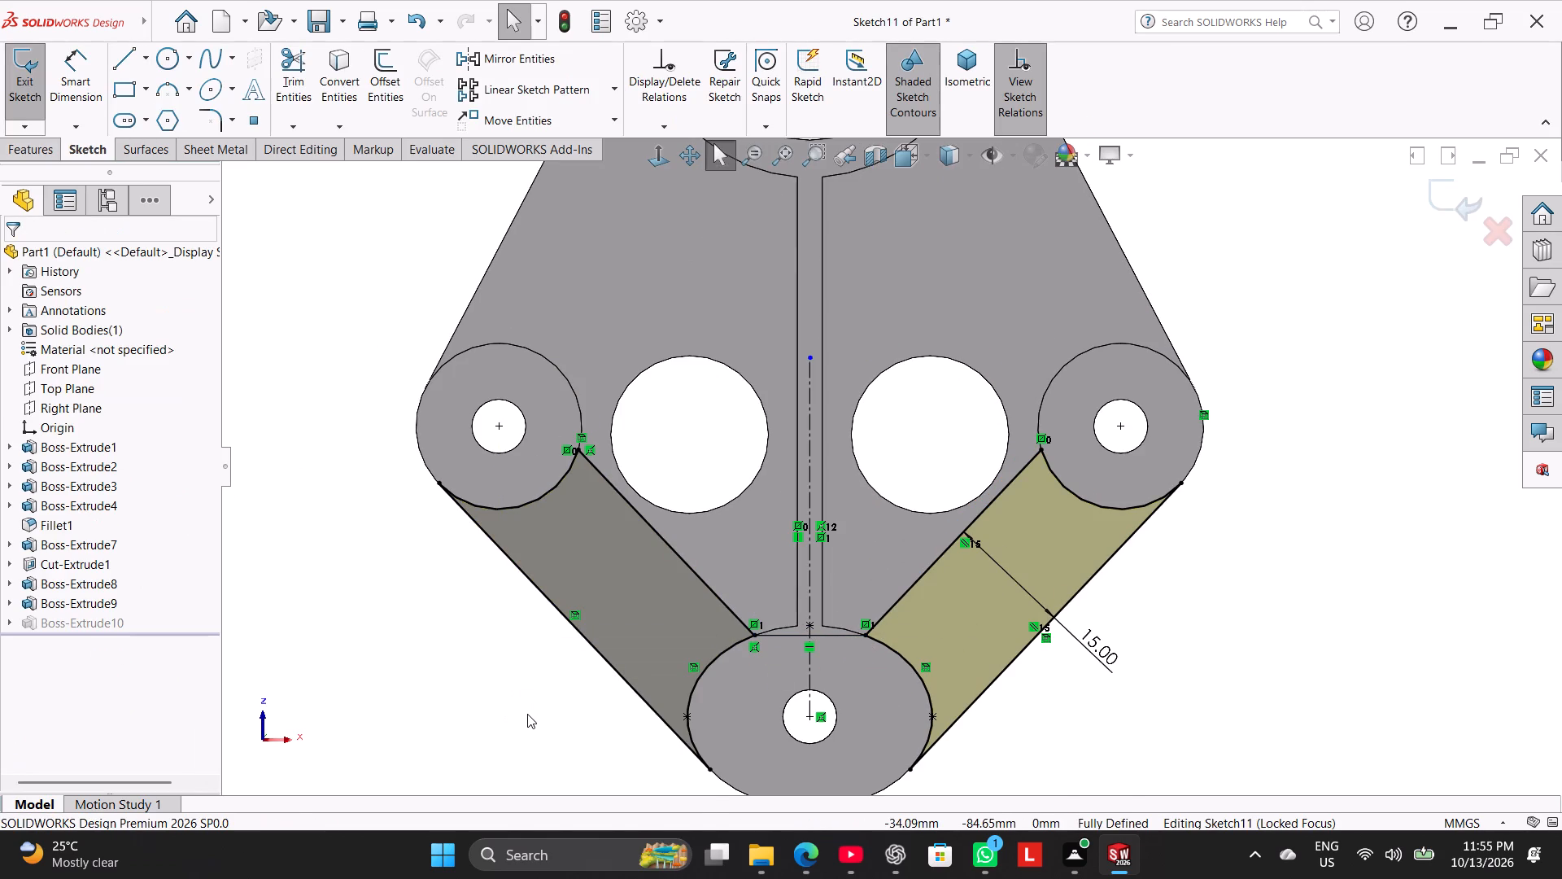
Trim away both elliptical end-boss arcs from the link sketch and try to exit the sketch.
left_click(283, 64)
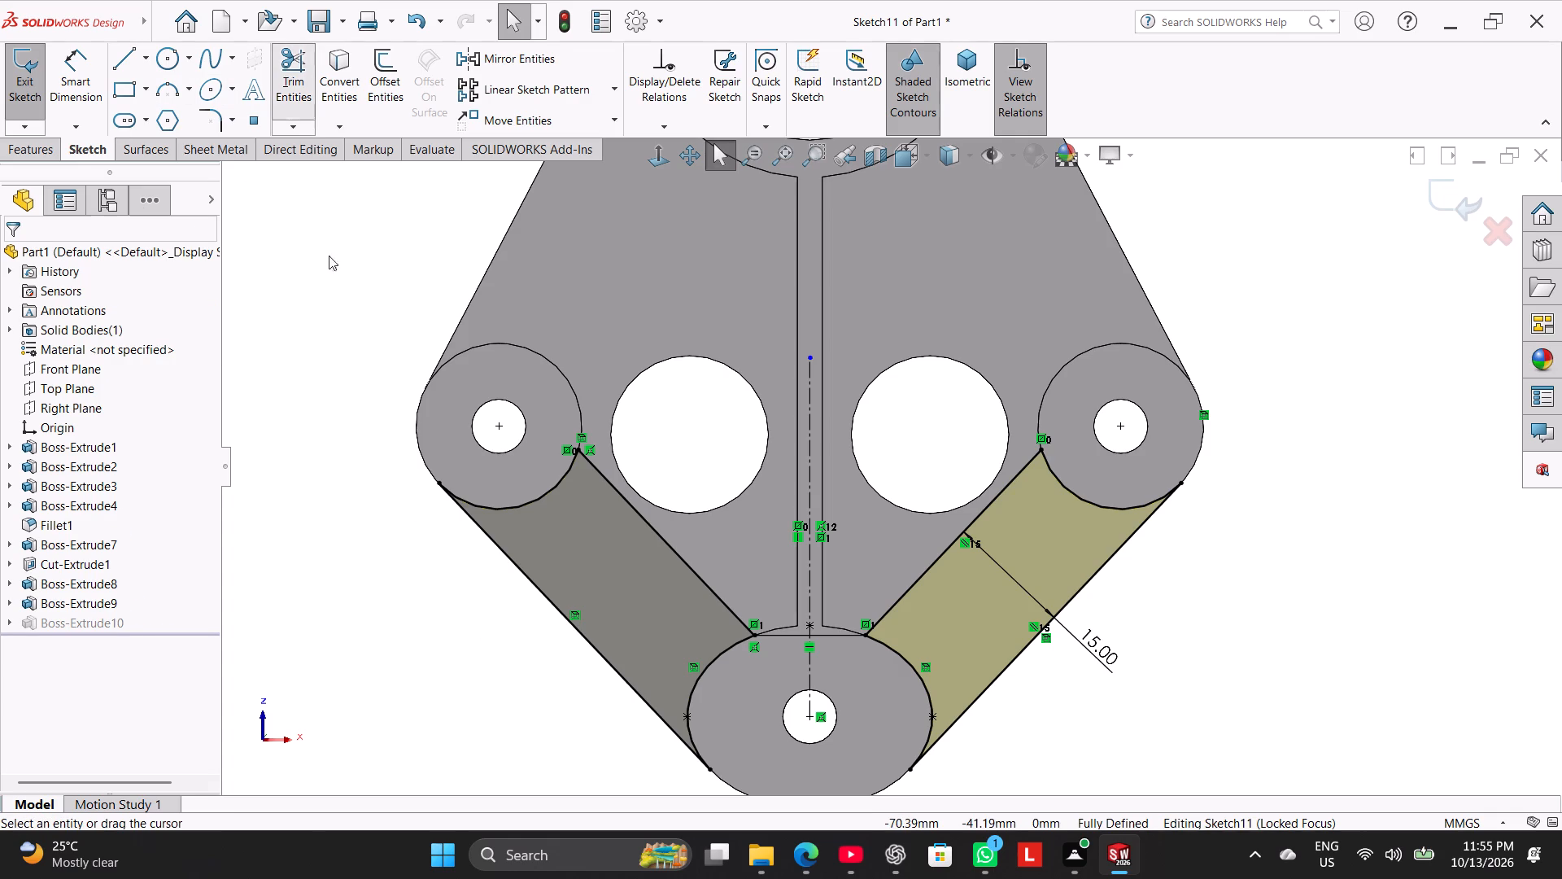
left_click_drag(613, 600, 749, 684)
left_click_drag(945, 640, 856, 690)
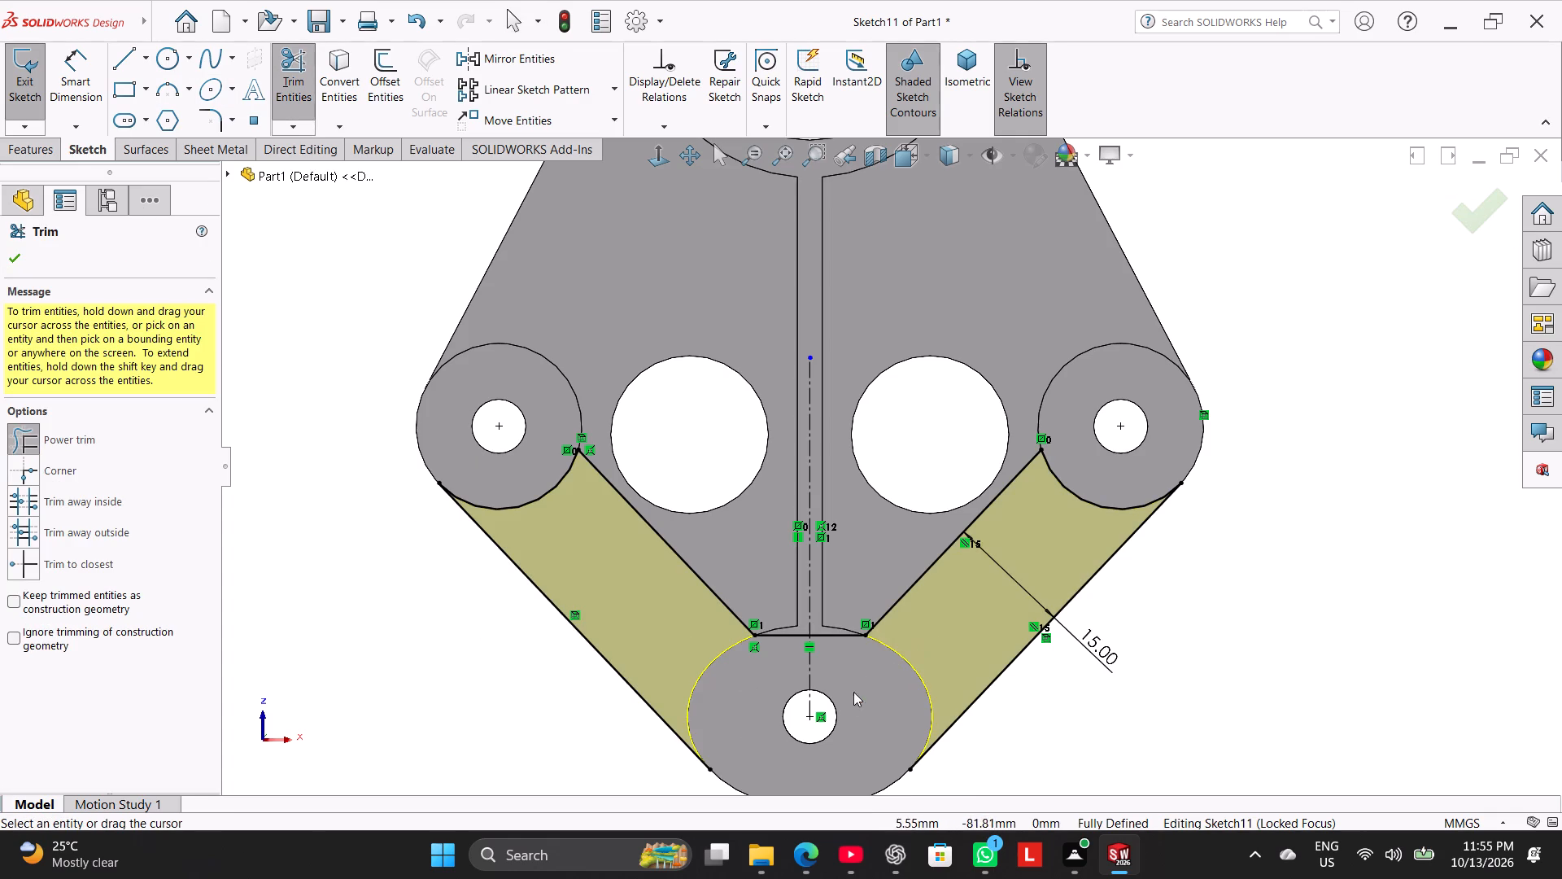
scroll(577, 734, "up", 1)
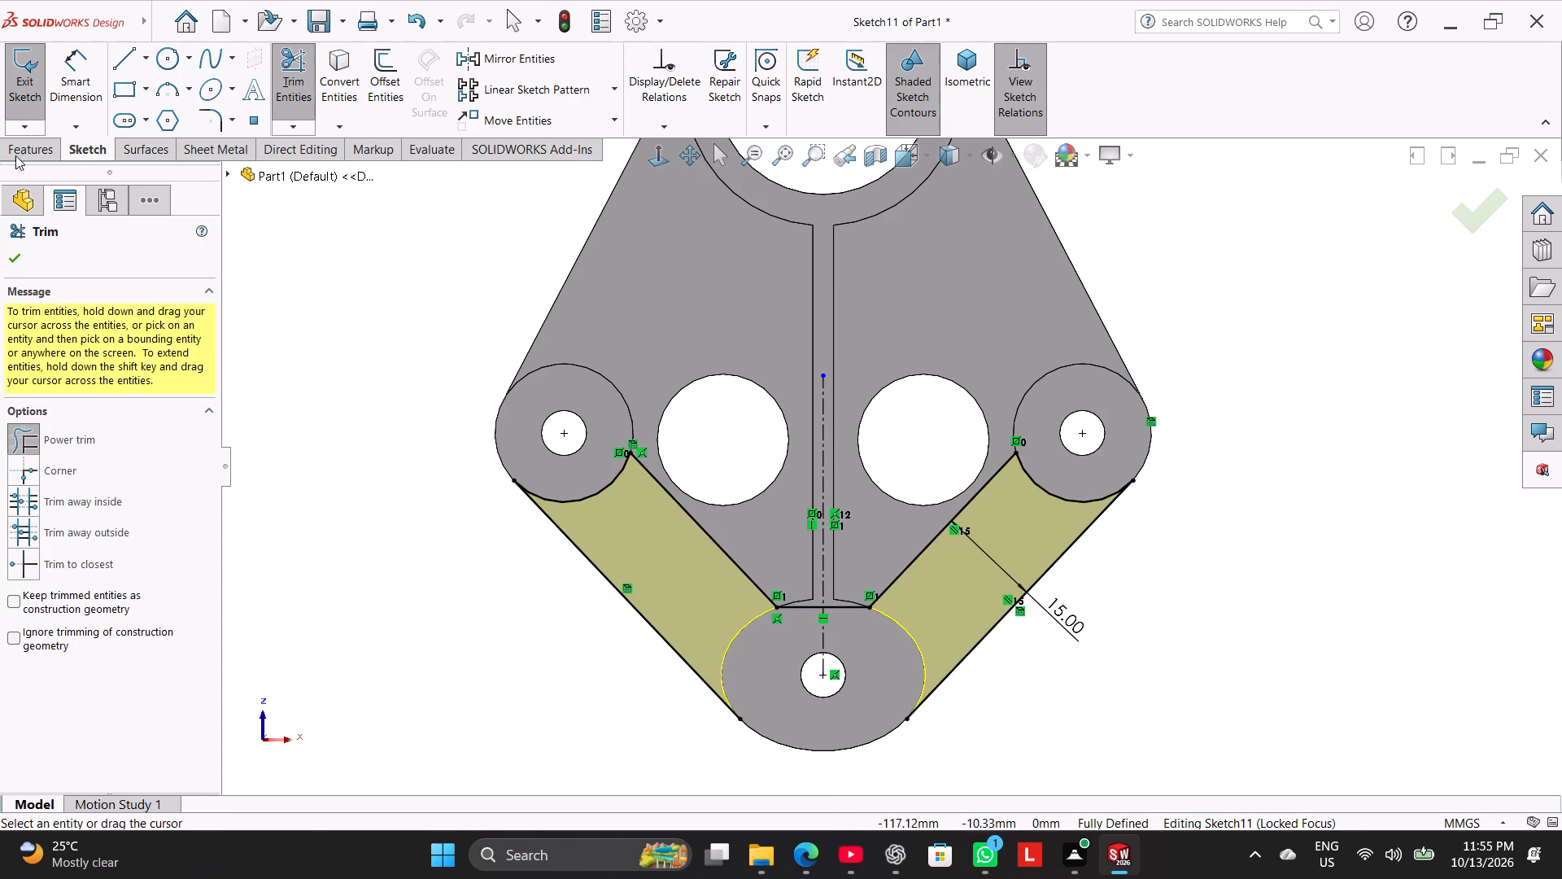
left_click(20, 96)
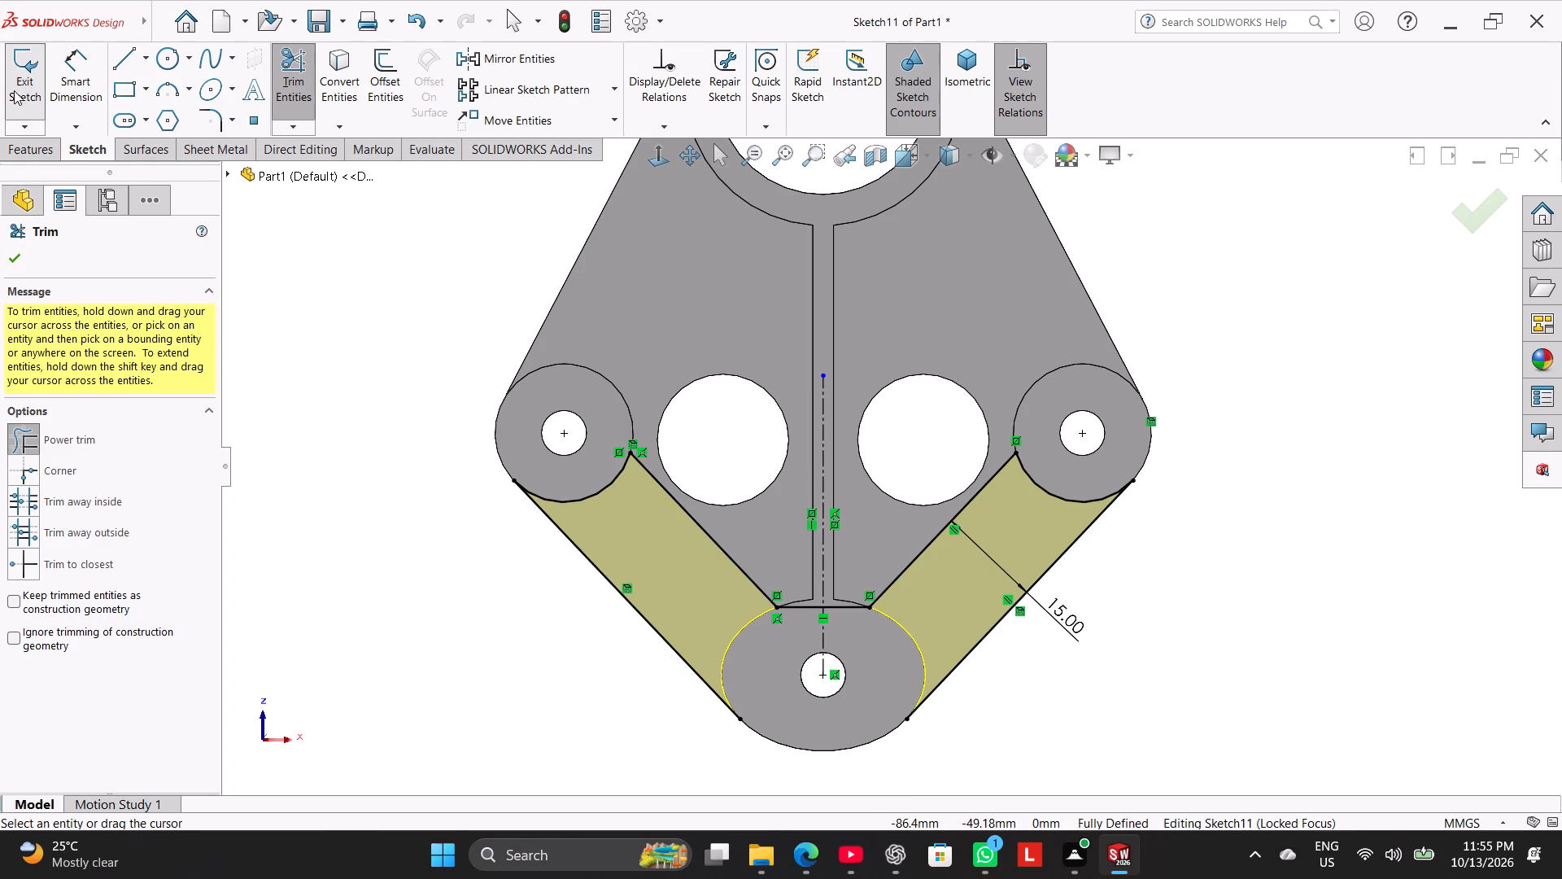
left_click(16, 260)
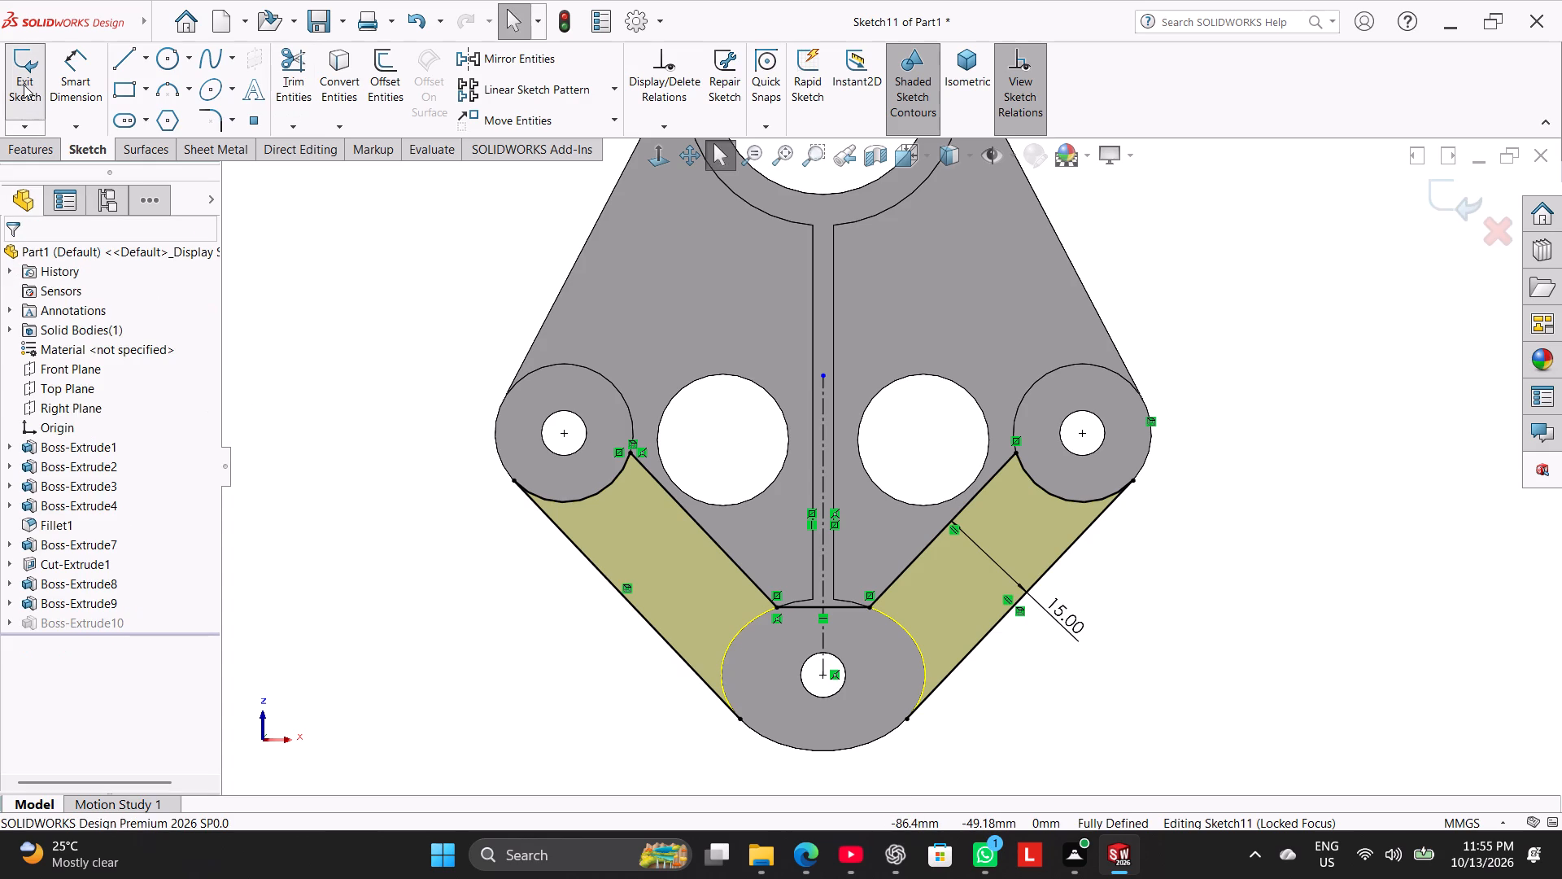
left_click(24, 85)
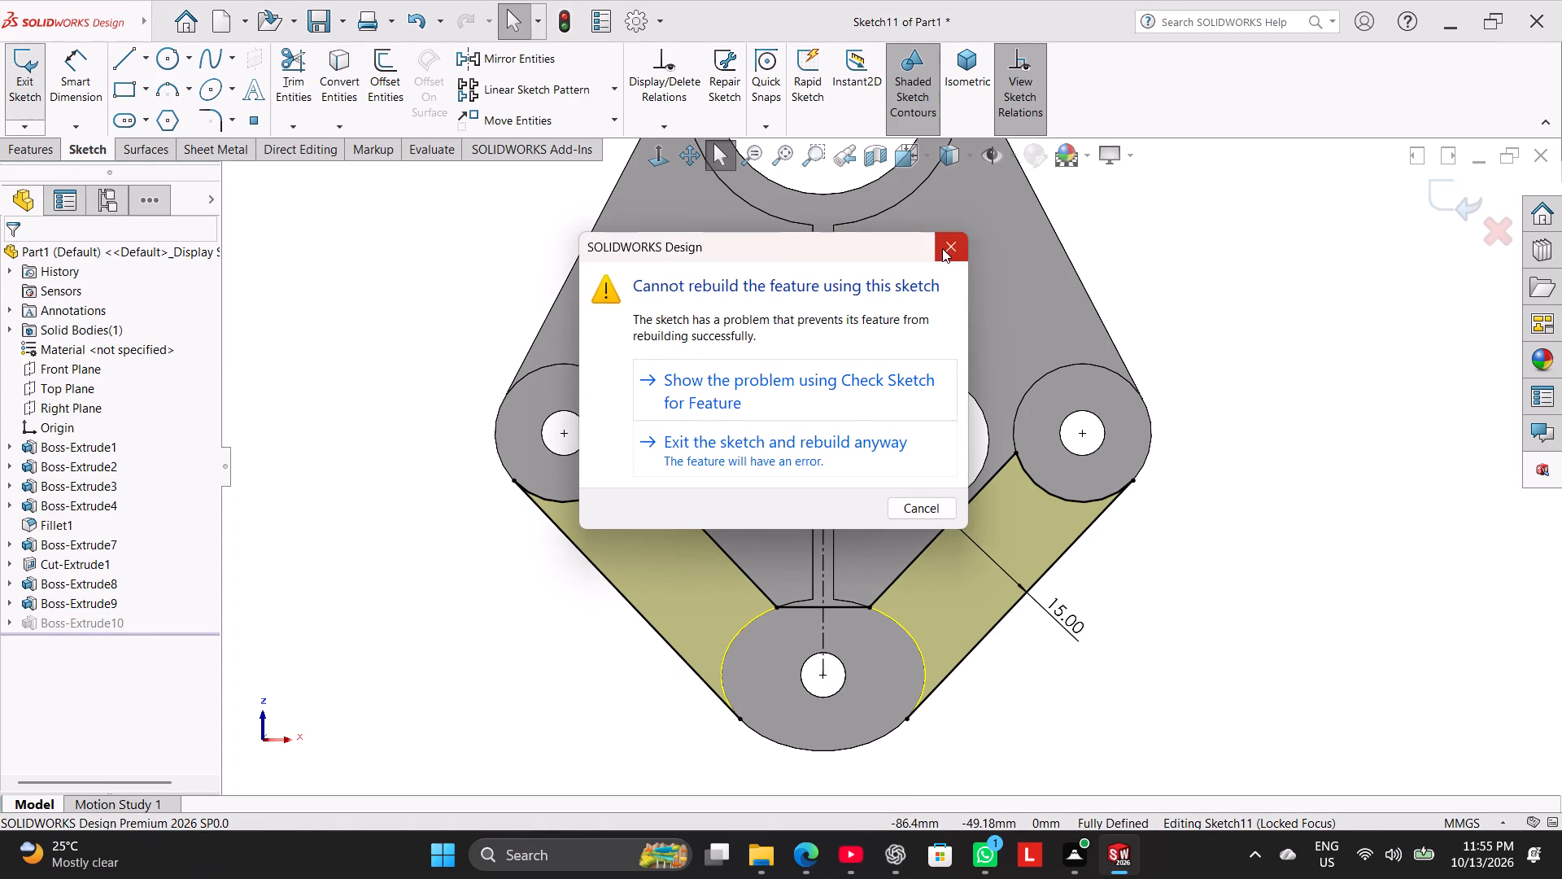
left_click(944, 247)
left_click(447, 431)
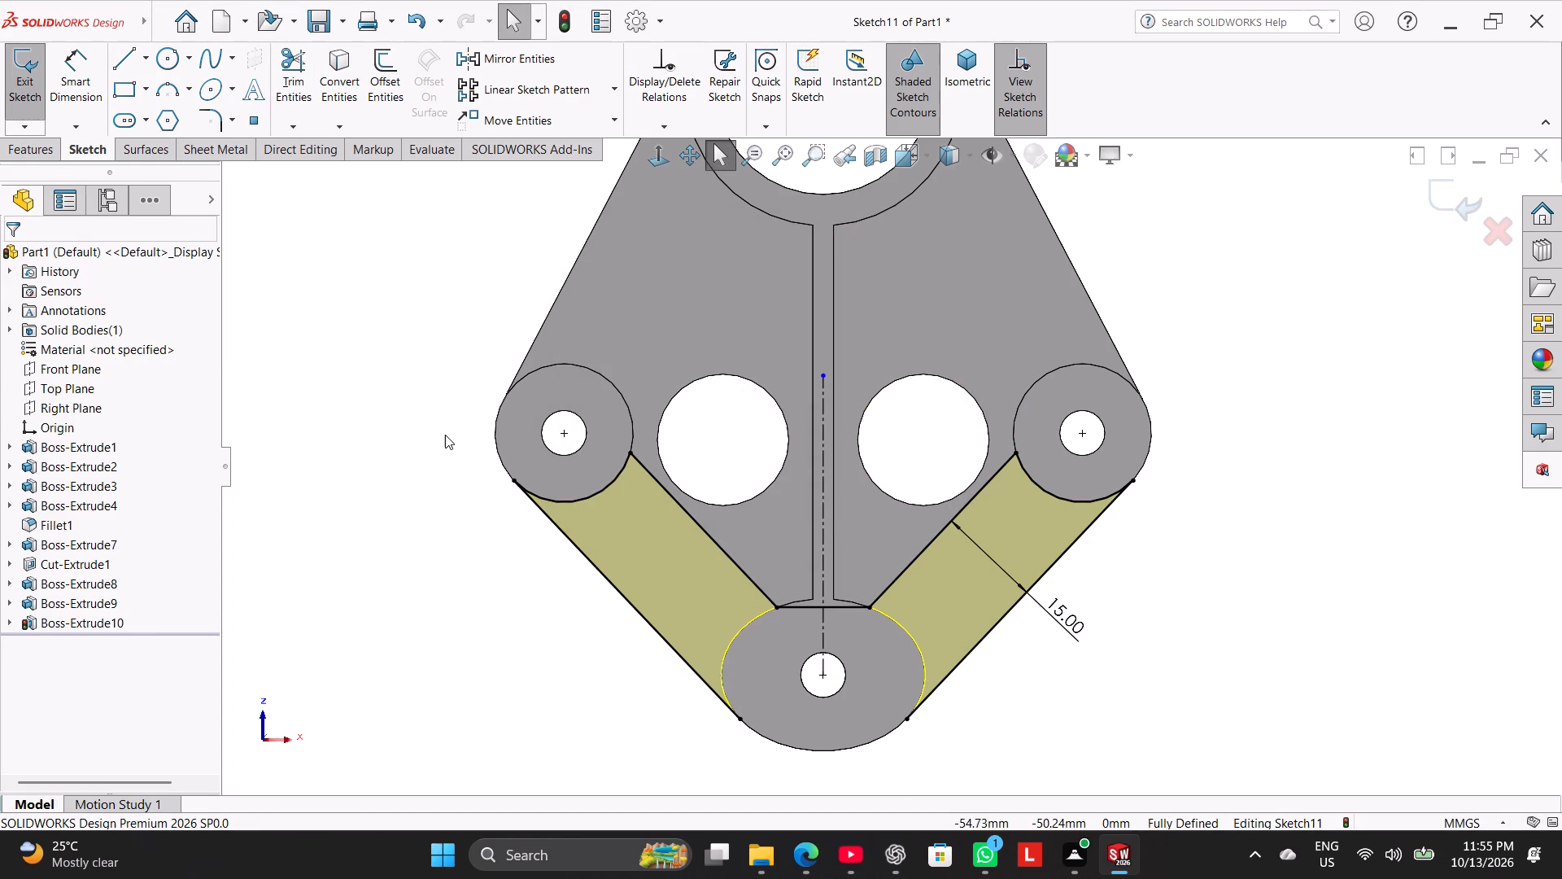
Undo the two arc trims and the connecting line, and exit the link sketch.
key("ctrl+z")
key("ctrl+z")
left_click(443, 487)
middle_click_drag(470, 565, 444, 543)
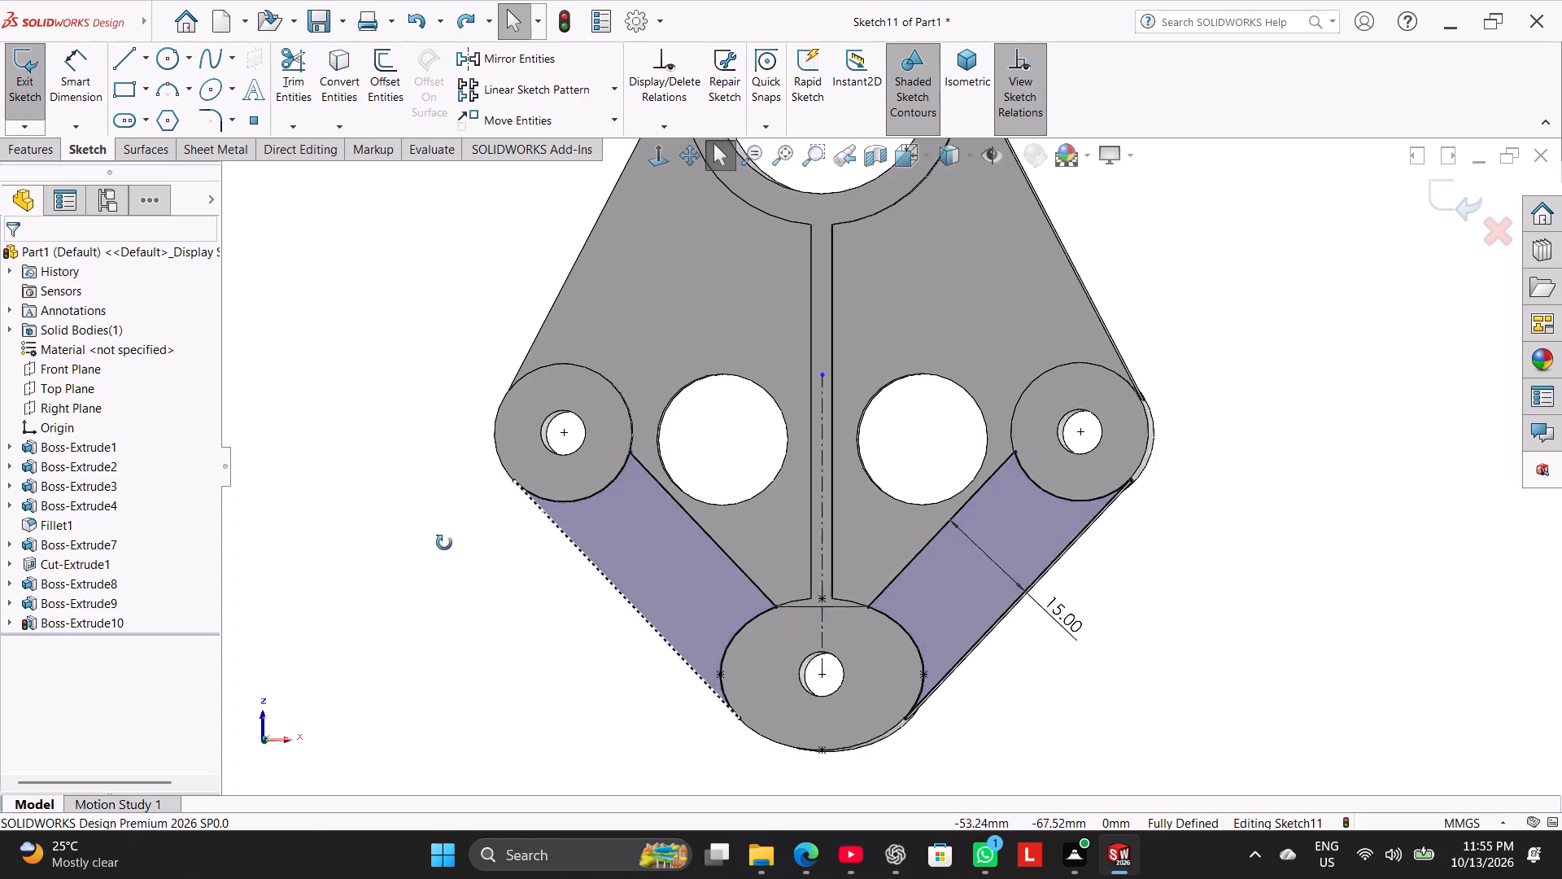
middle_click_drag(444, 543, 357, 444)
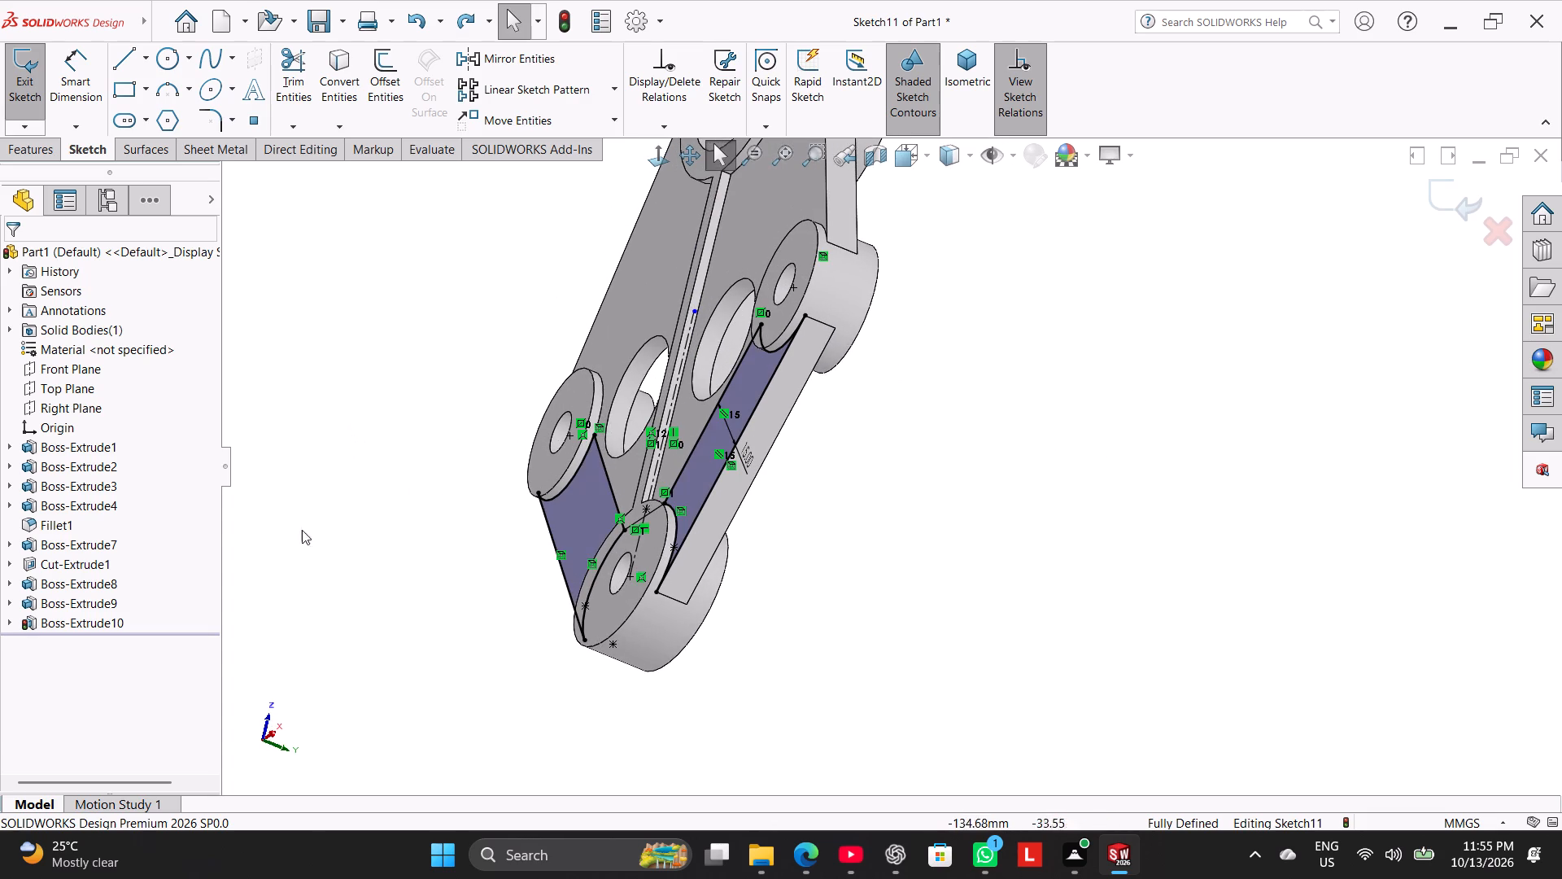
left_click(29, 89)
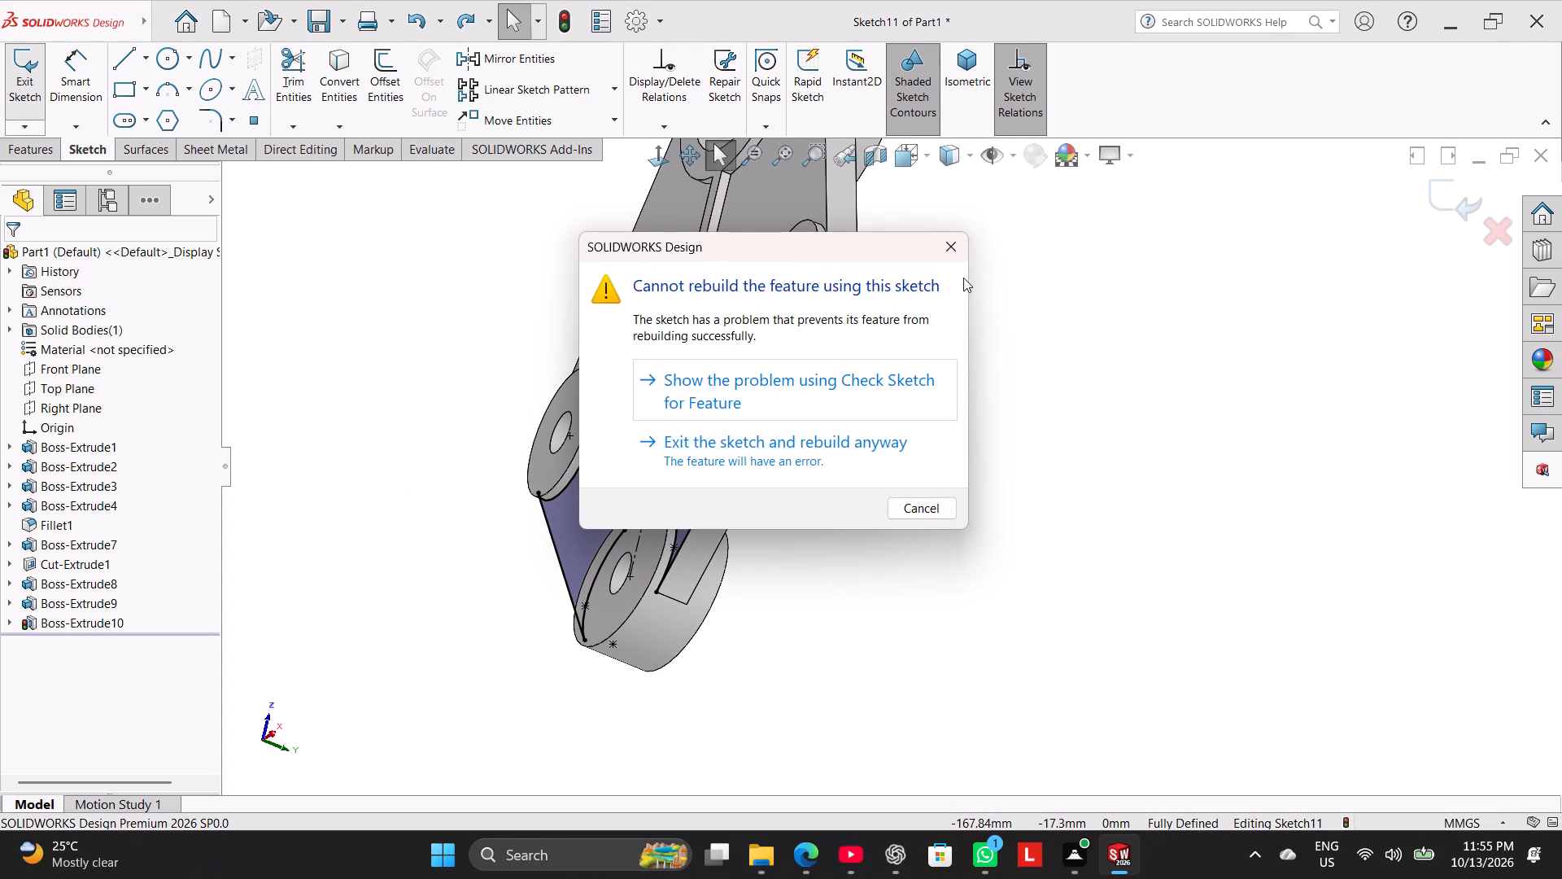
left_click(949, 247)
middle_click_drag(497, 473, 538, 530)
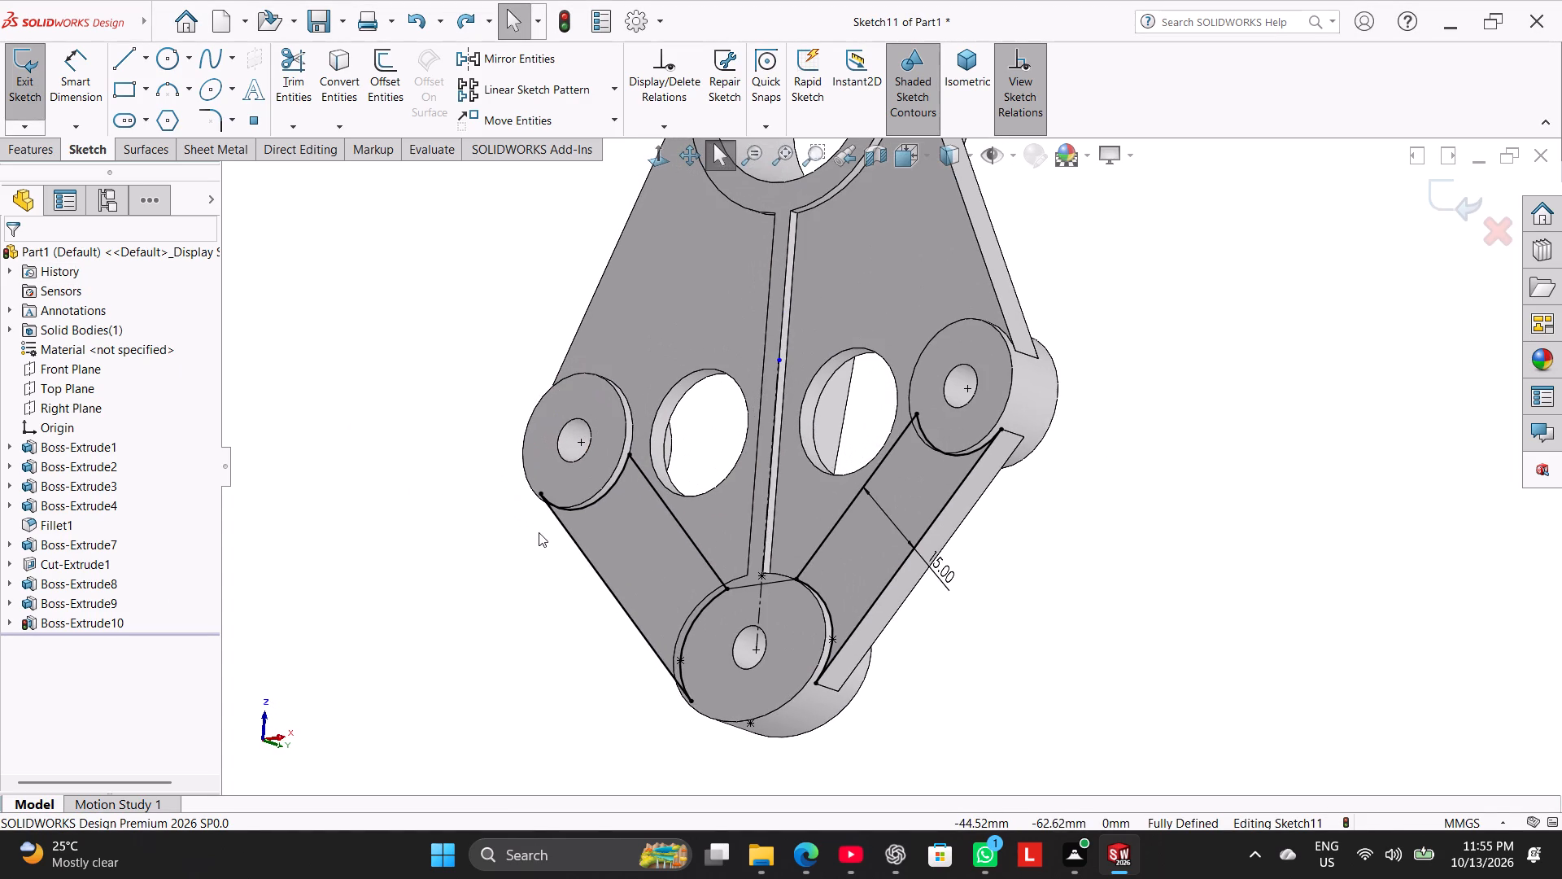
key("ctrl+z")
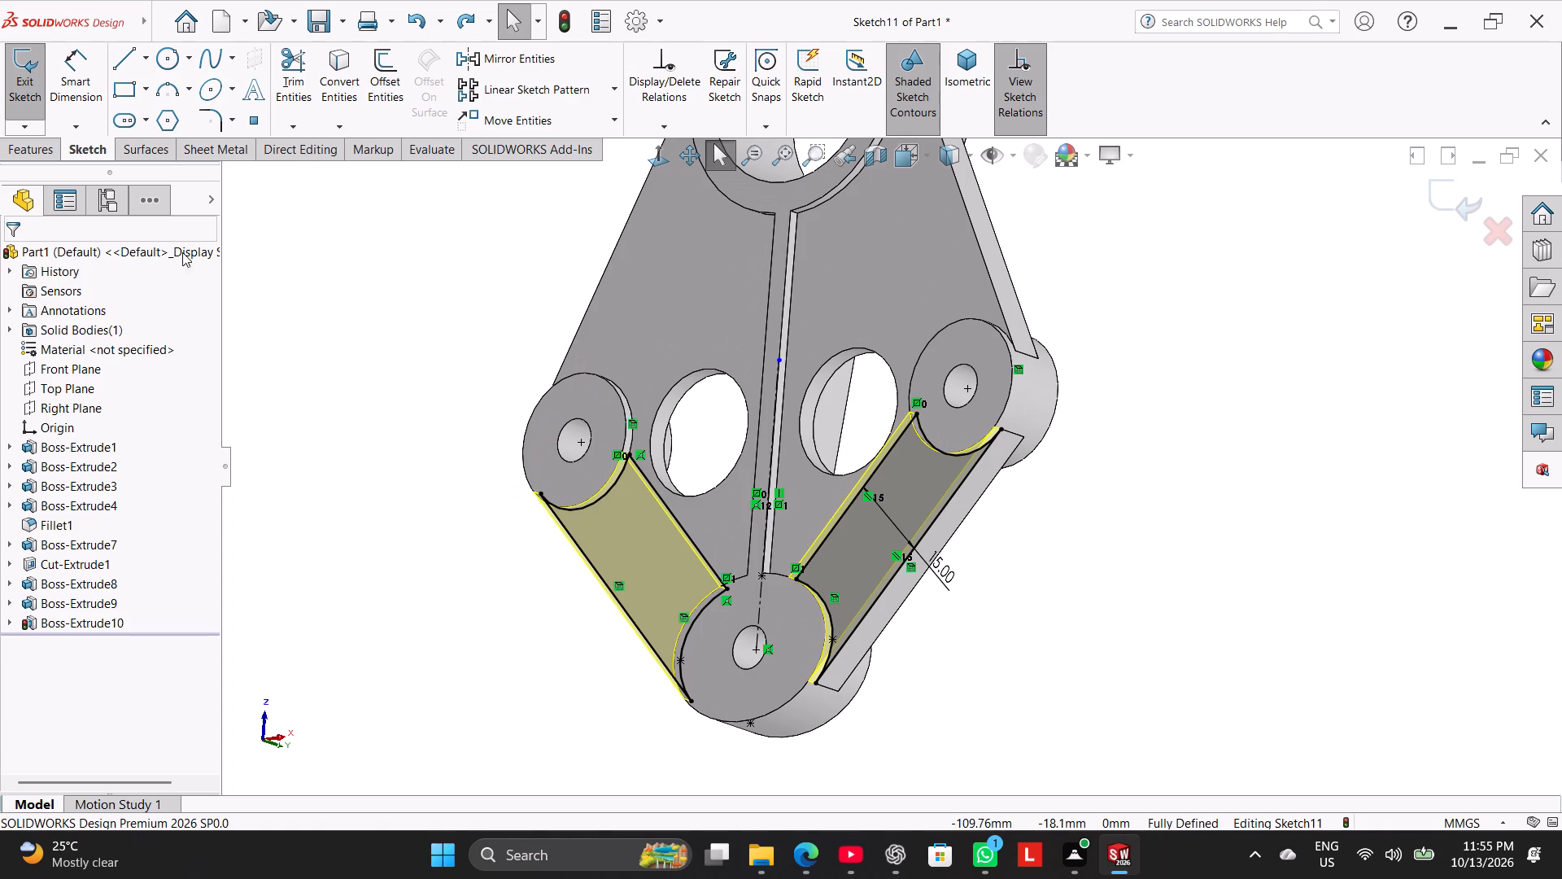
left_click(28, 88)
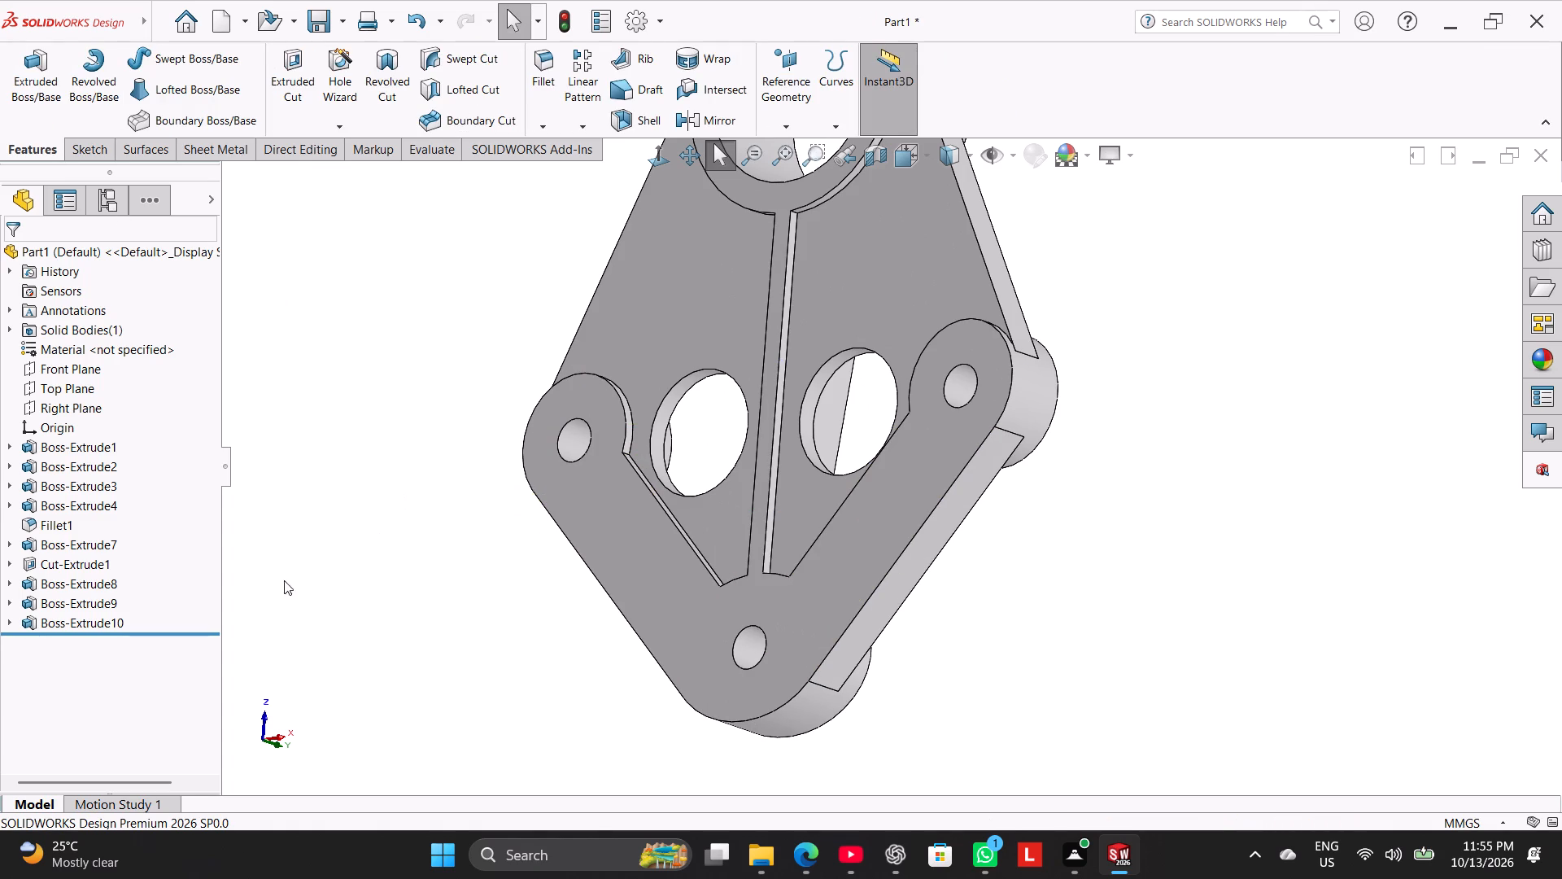
Delete the link extrusion Boss-Extrude10 while keeping its sketch.
right_click(106, 619)
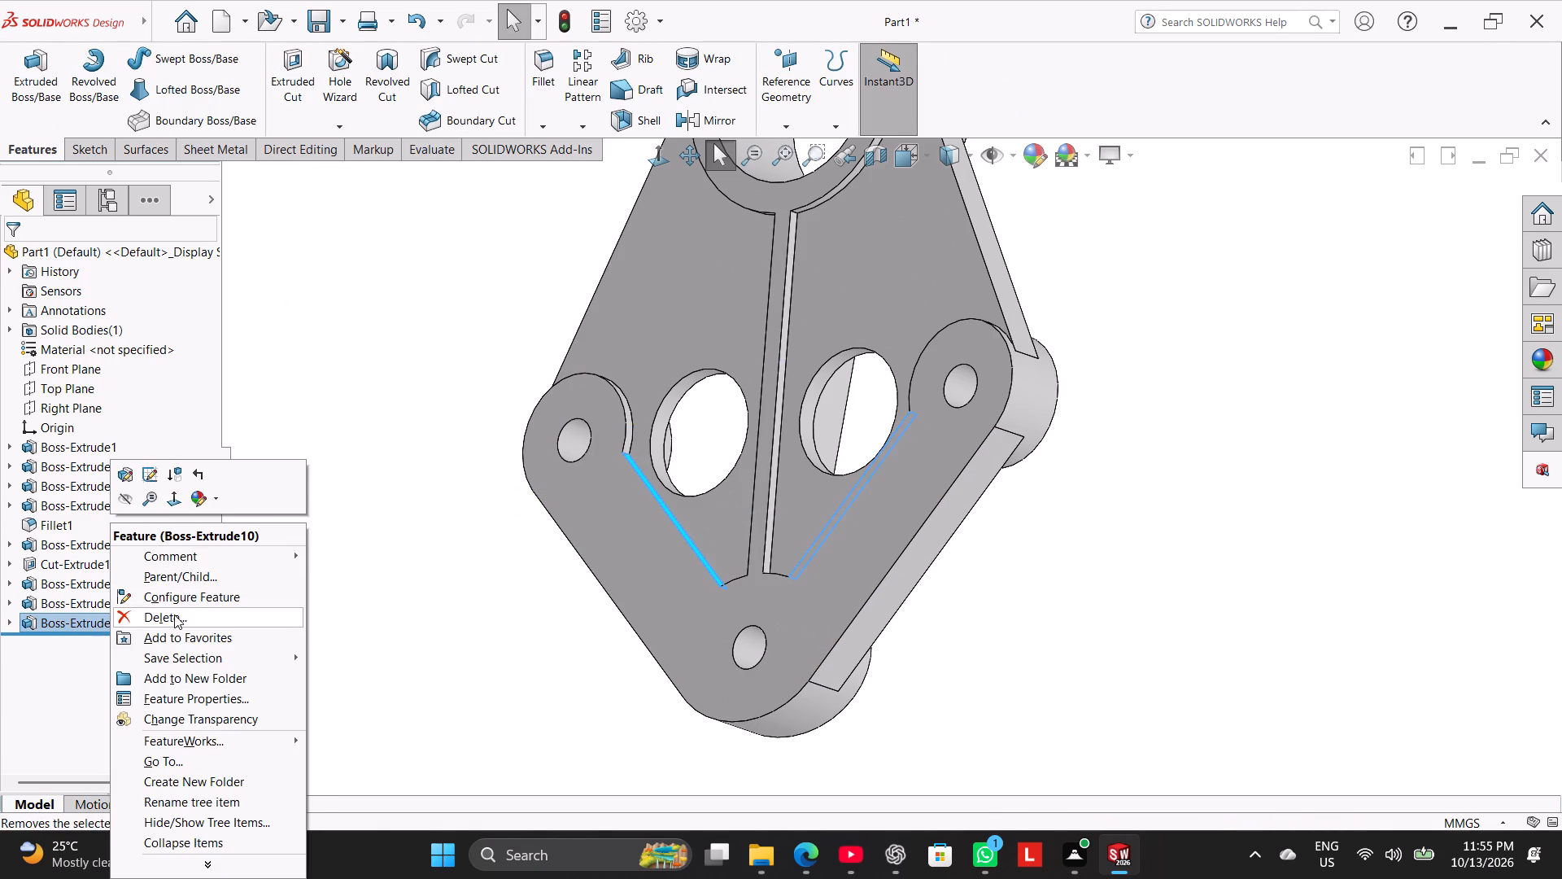
left_click(174, 614)
left_click(911, 307)
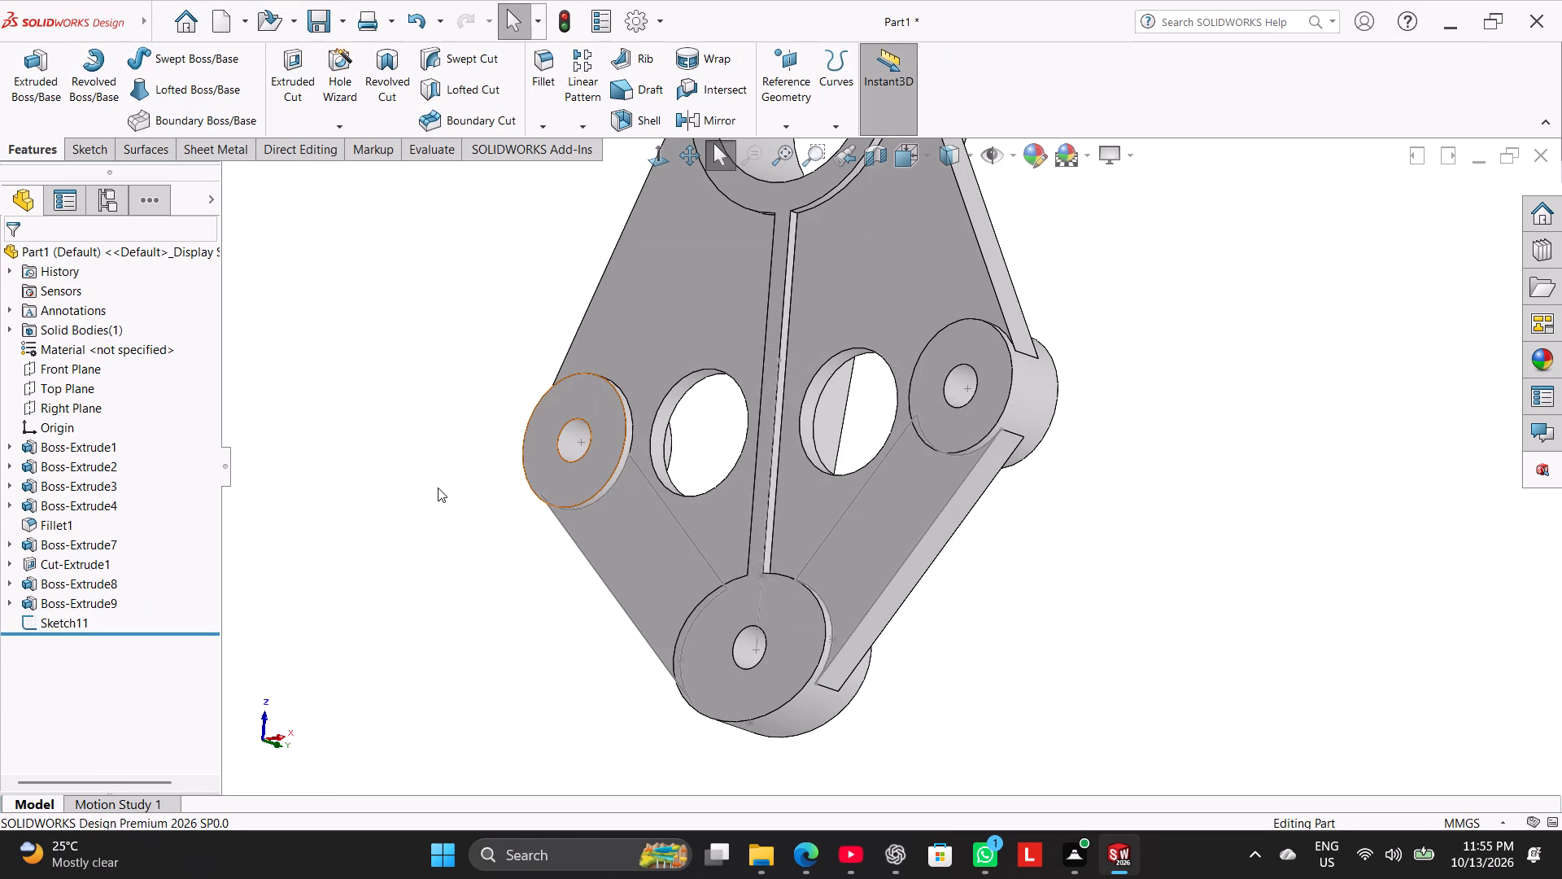
Edit the kept link sketch and draw a horizontal line about 13.4 mm long joining the links' inner corners at the elliptical boss.
left_click(438, 488)
middle_click_drag(466, 524, 500, 539)
scroll(943, 624, "down", 3)
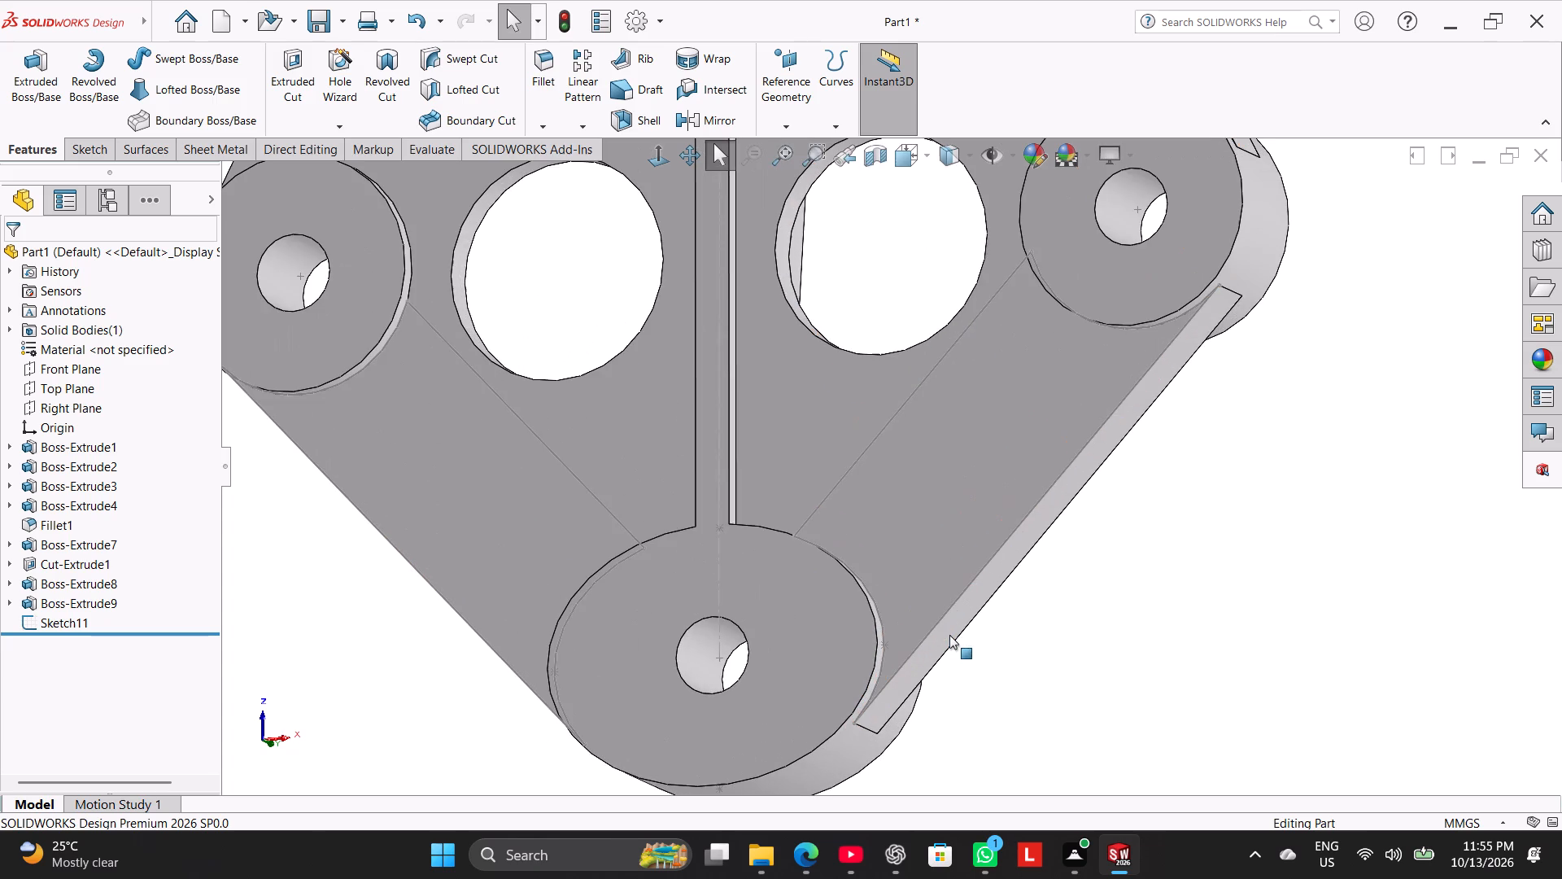
middle_click_drag(951, 636, 966, 628)
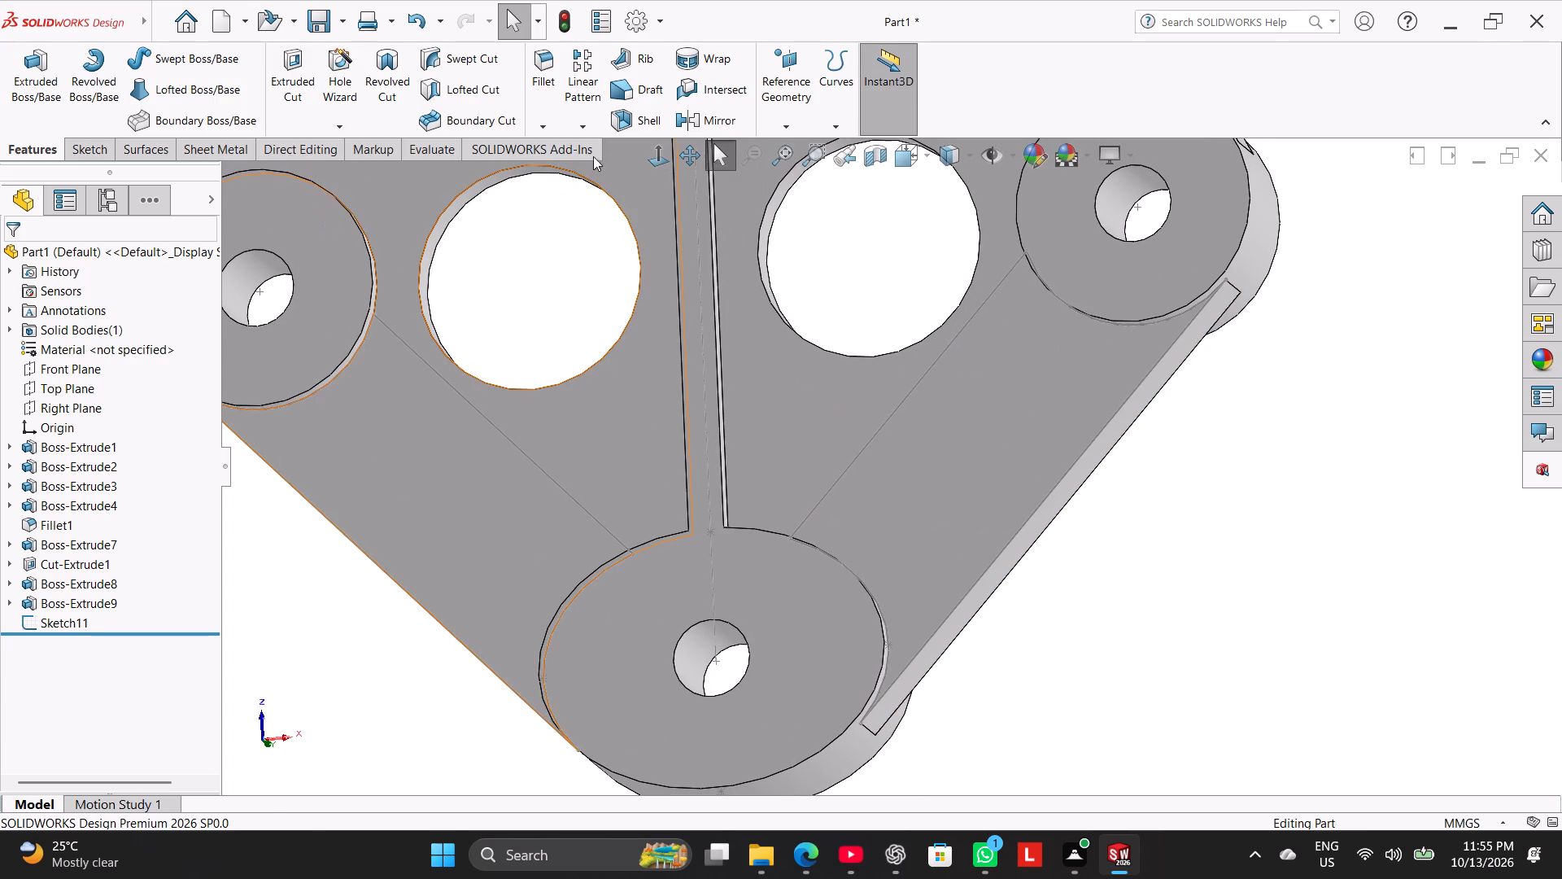
left_click(644, 158)
right_click(79, 623)
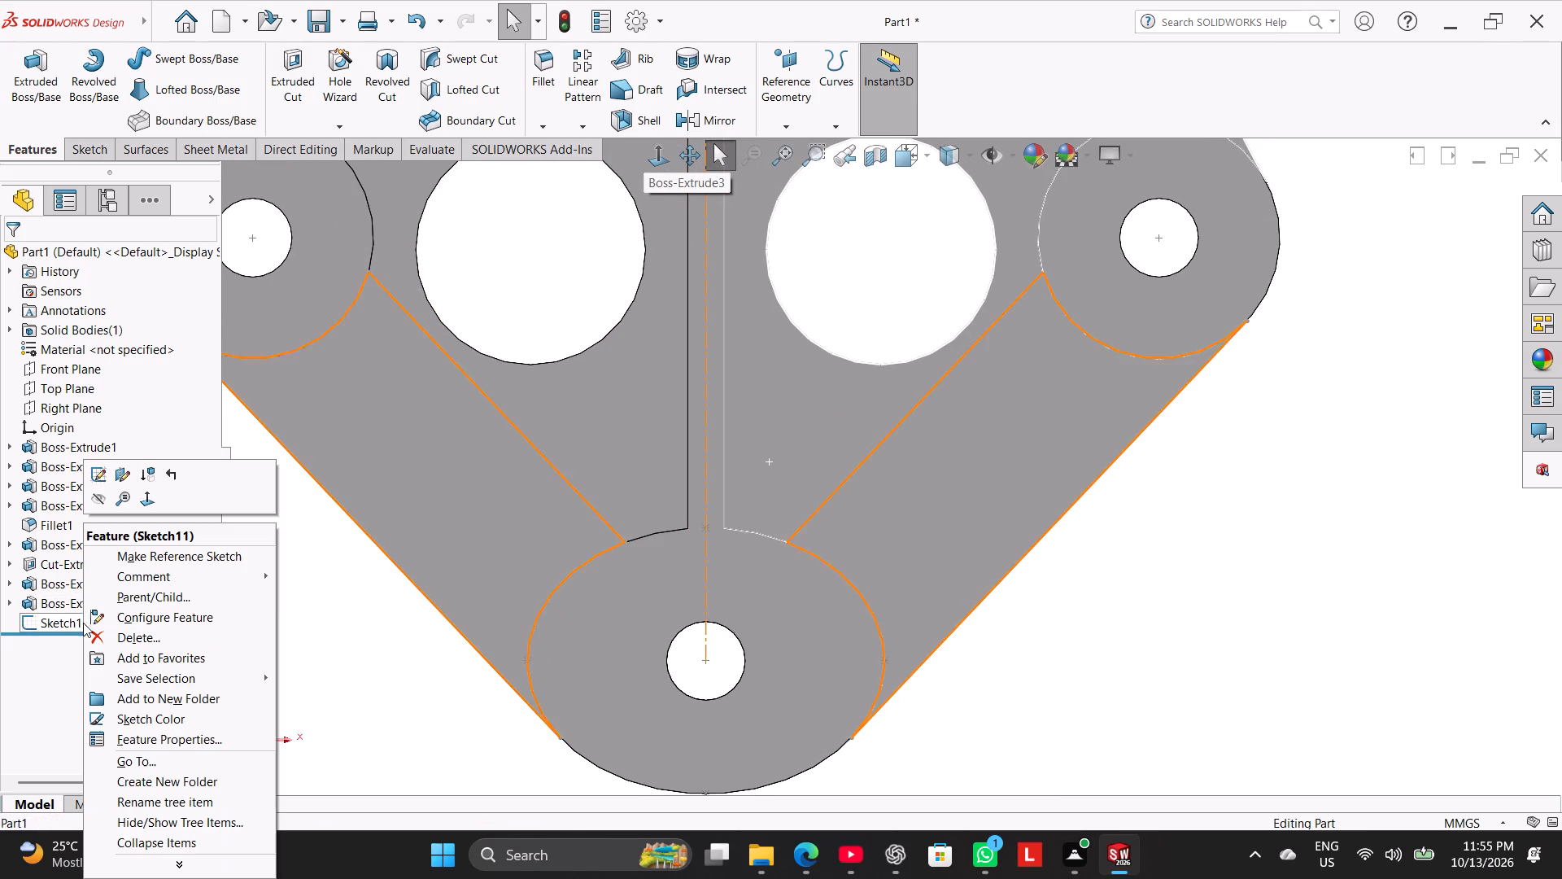
left_click(94, 476)
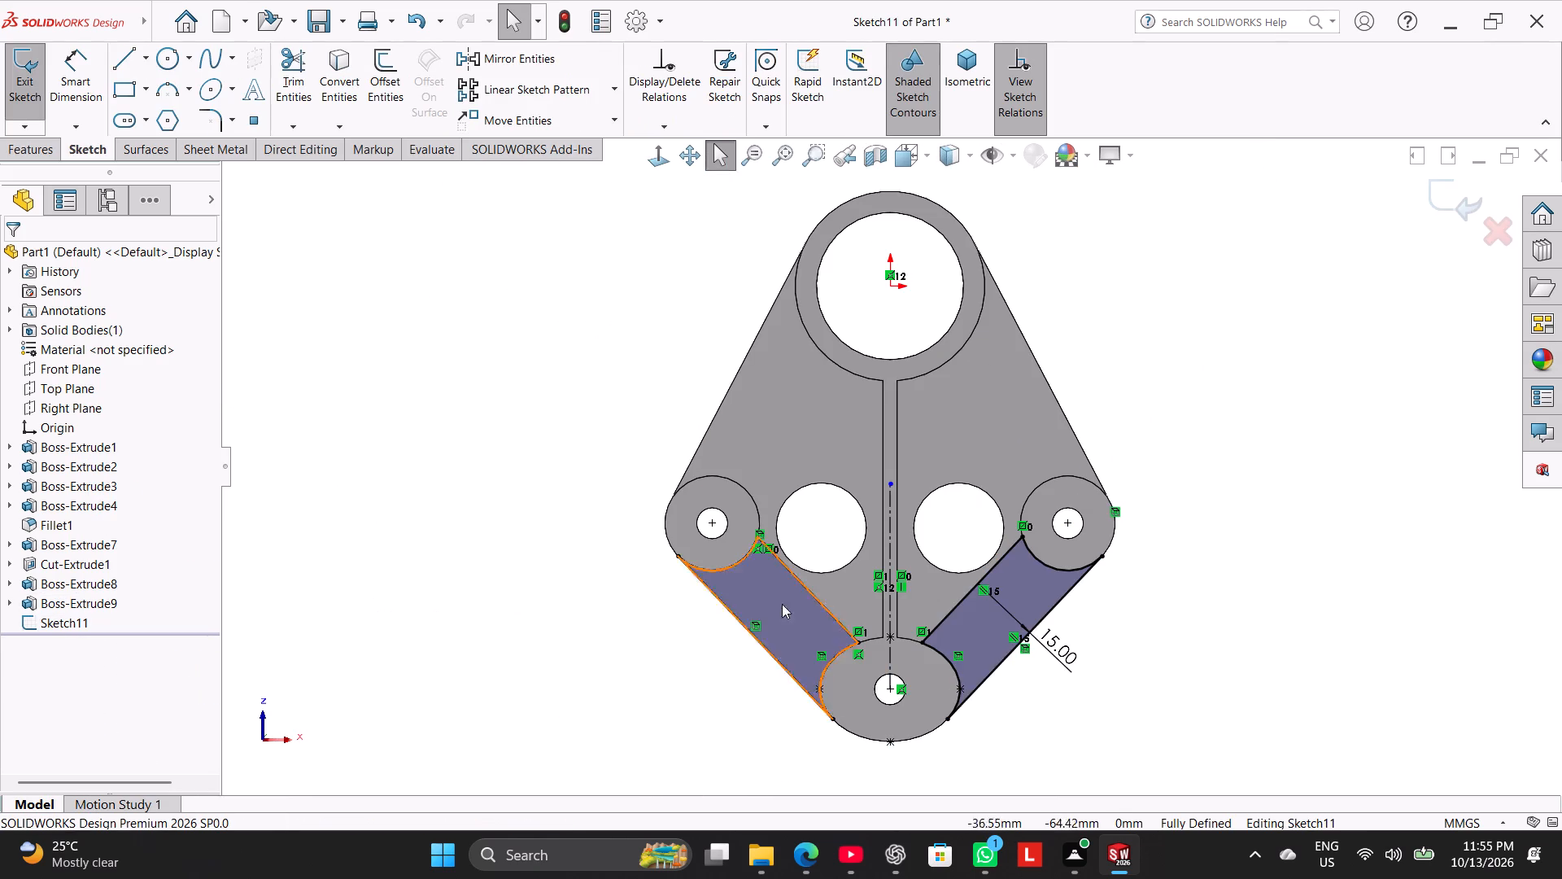
scroll(1001, 665, "down", 3)
left_click(118, 60)
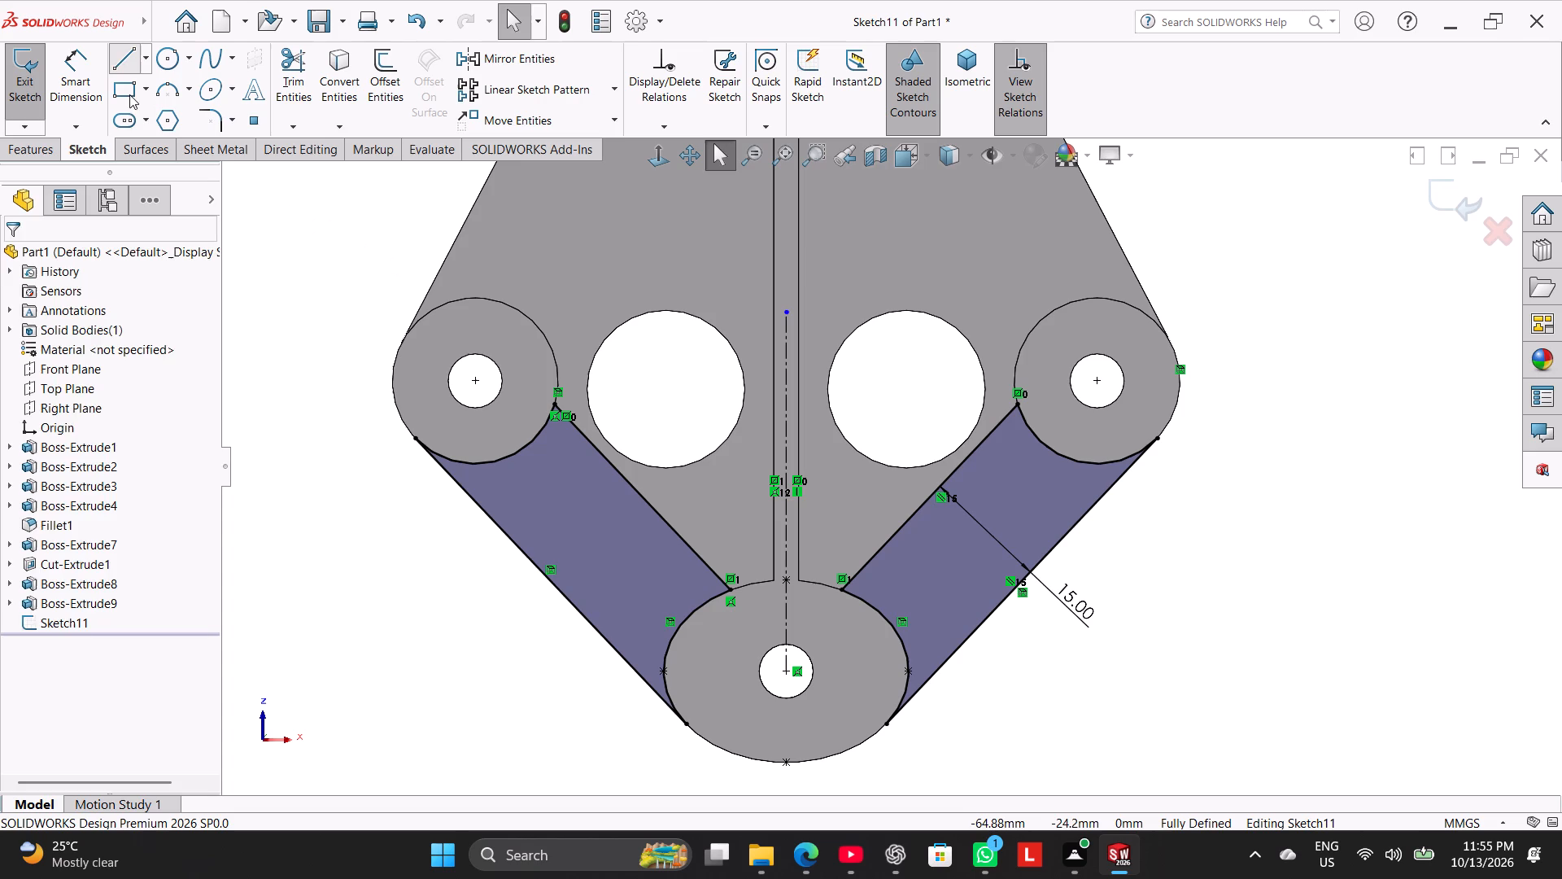
left_click(729, 593)
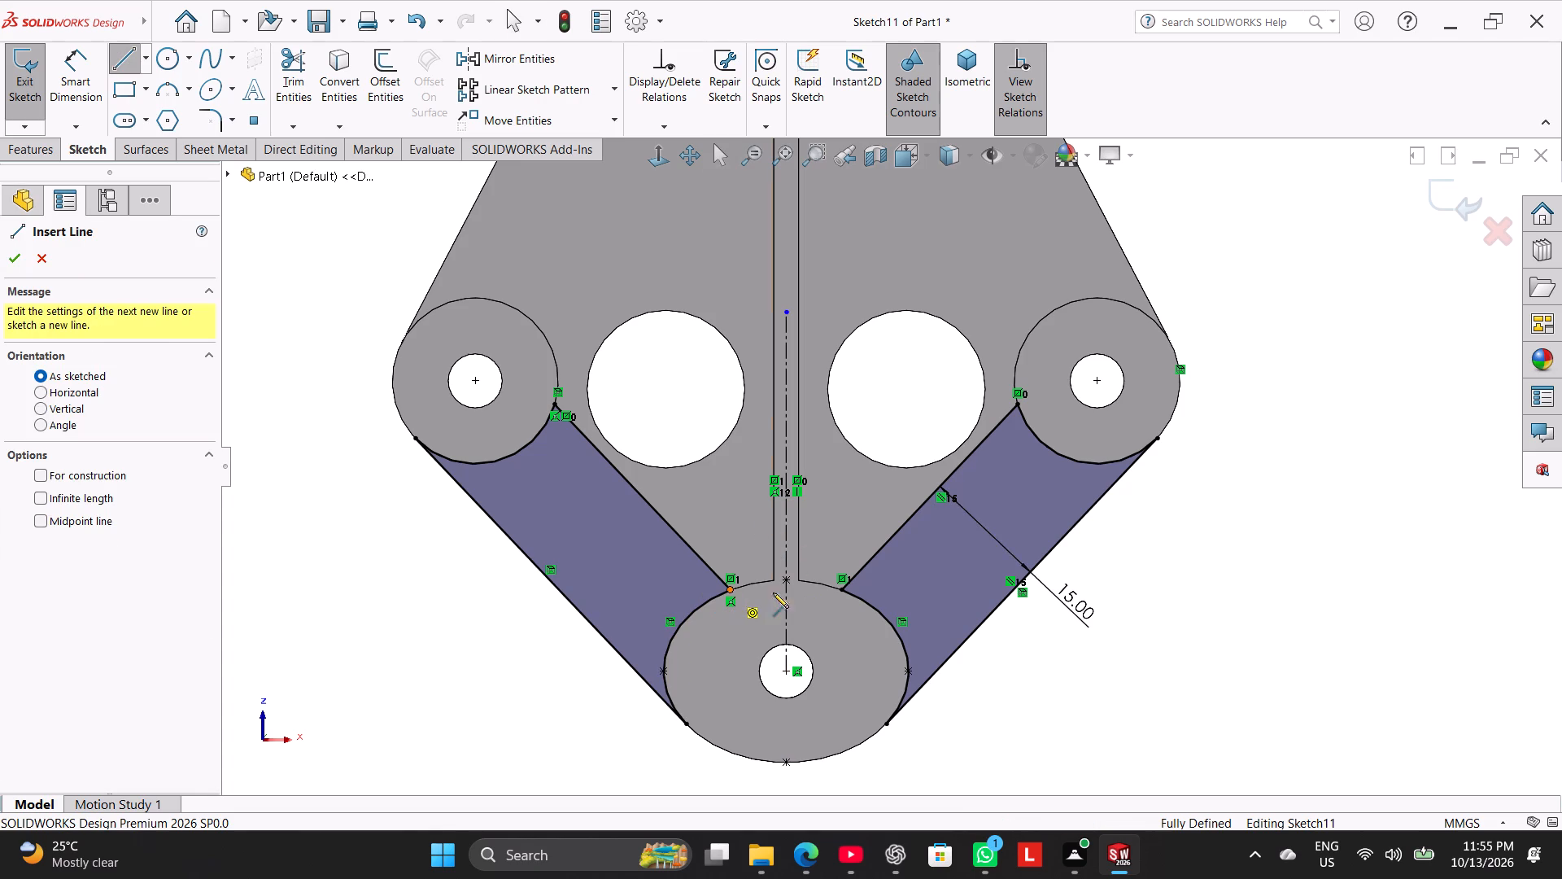
left_click(842, 593)
right_click(466, 658)
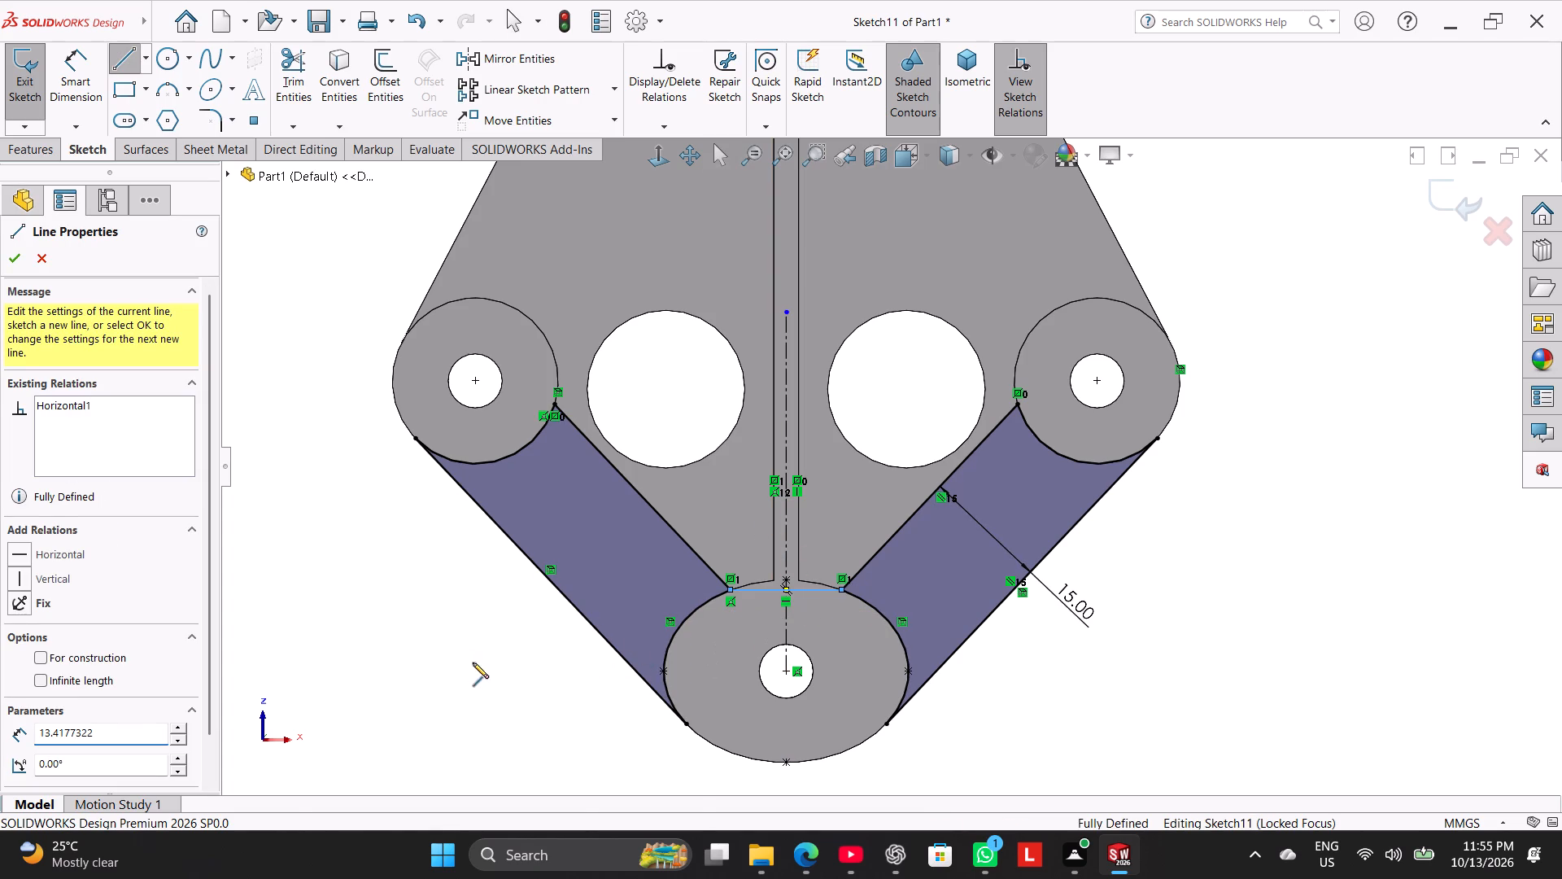
left_click(506, 670)
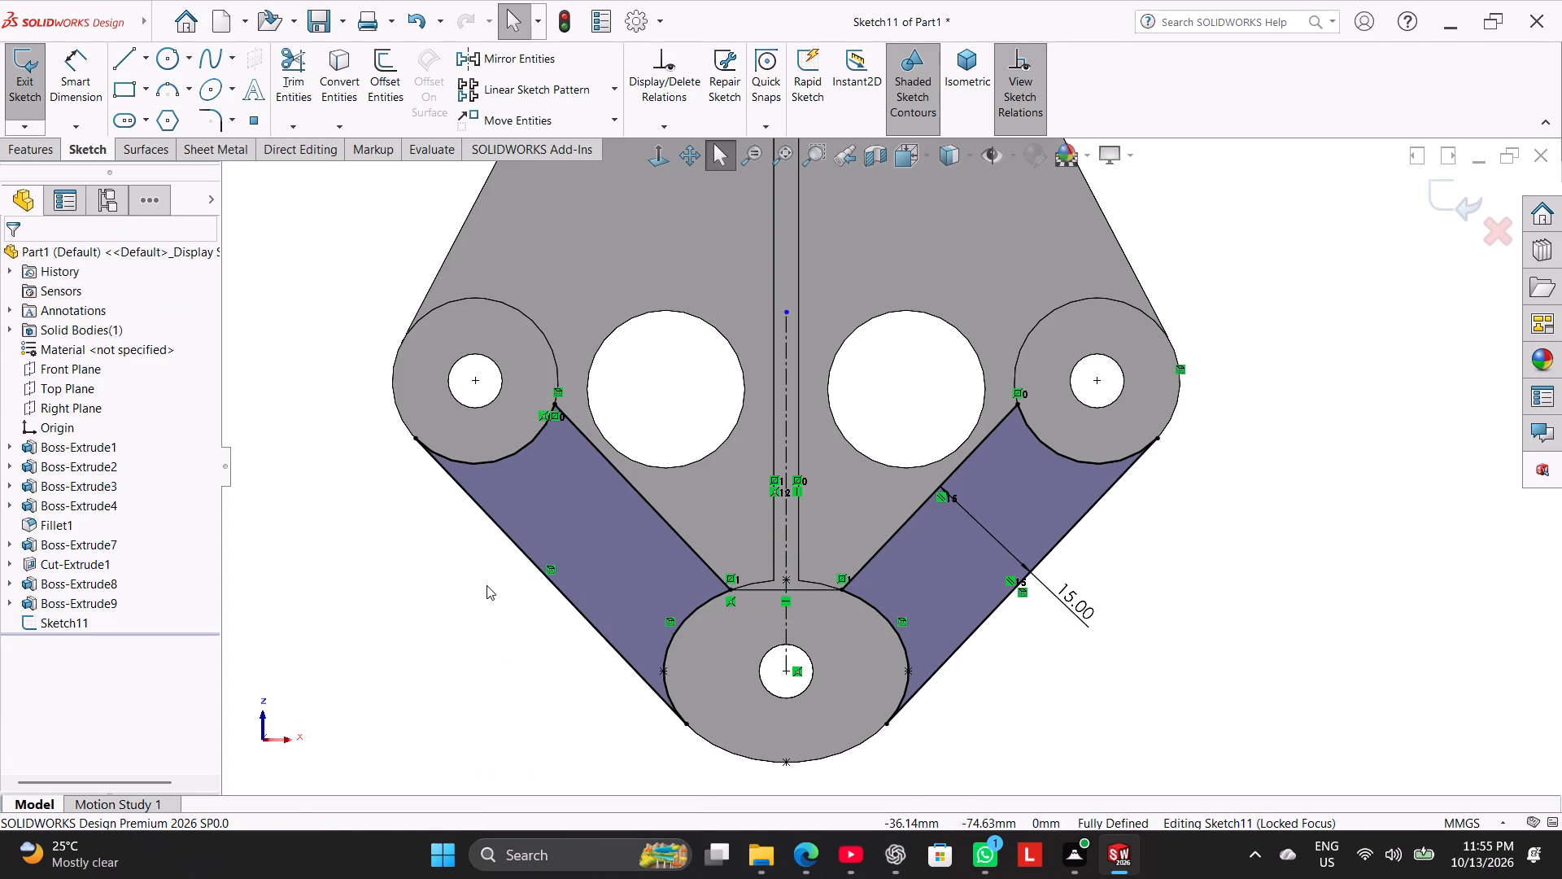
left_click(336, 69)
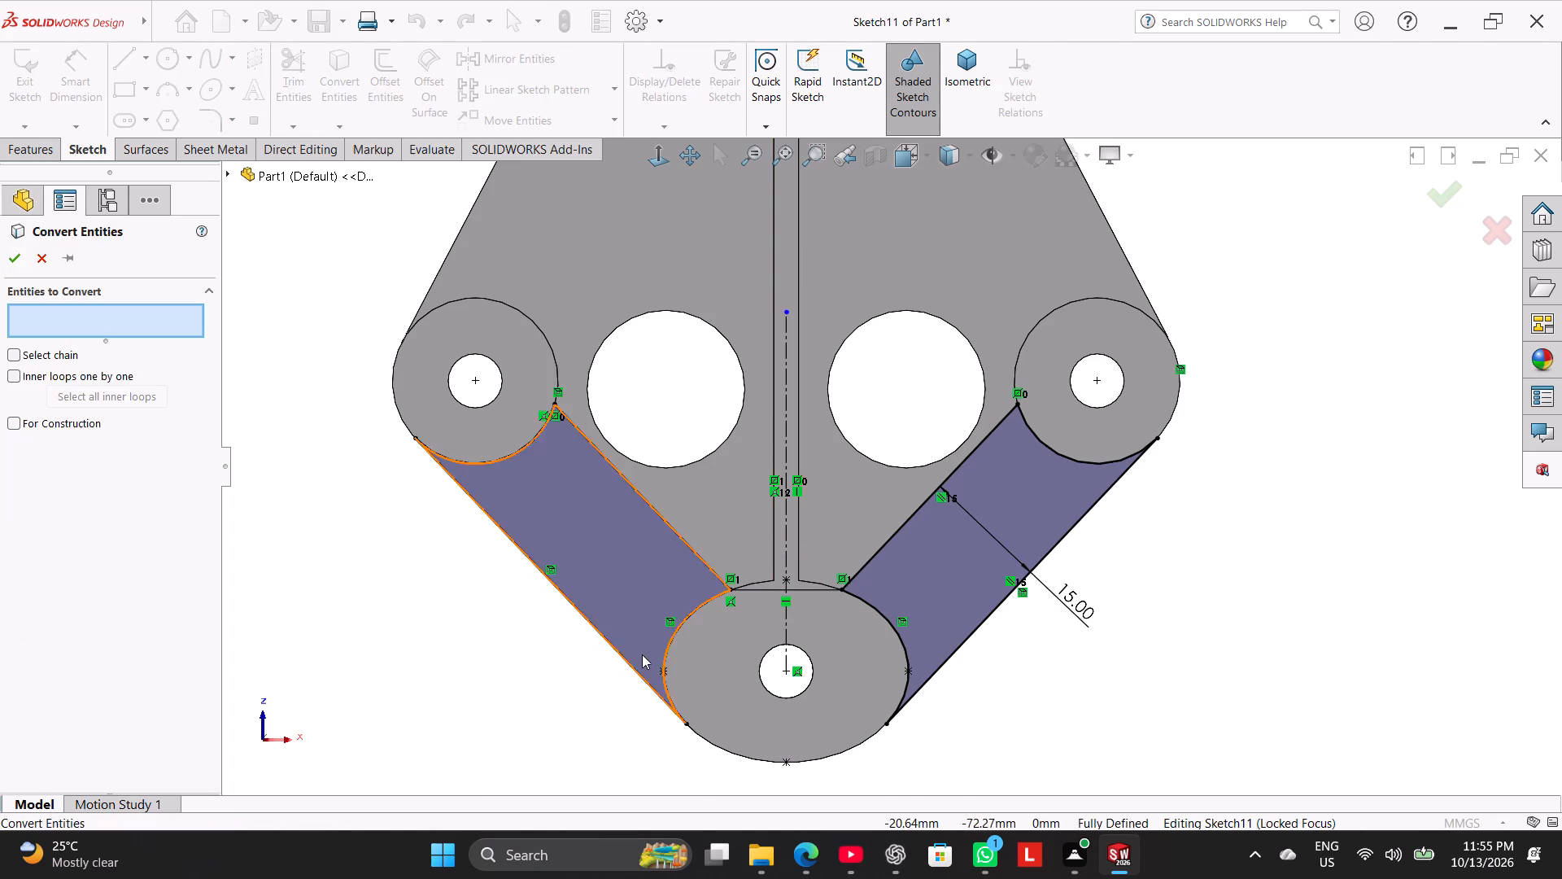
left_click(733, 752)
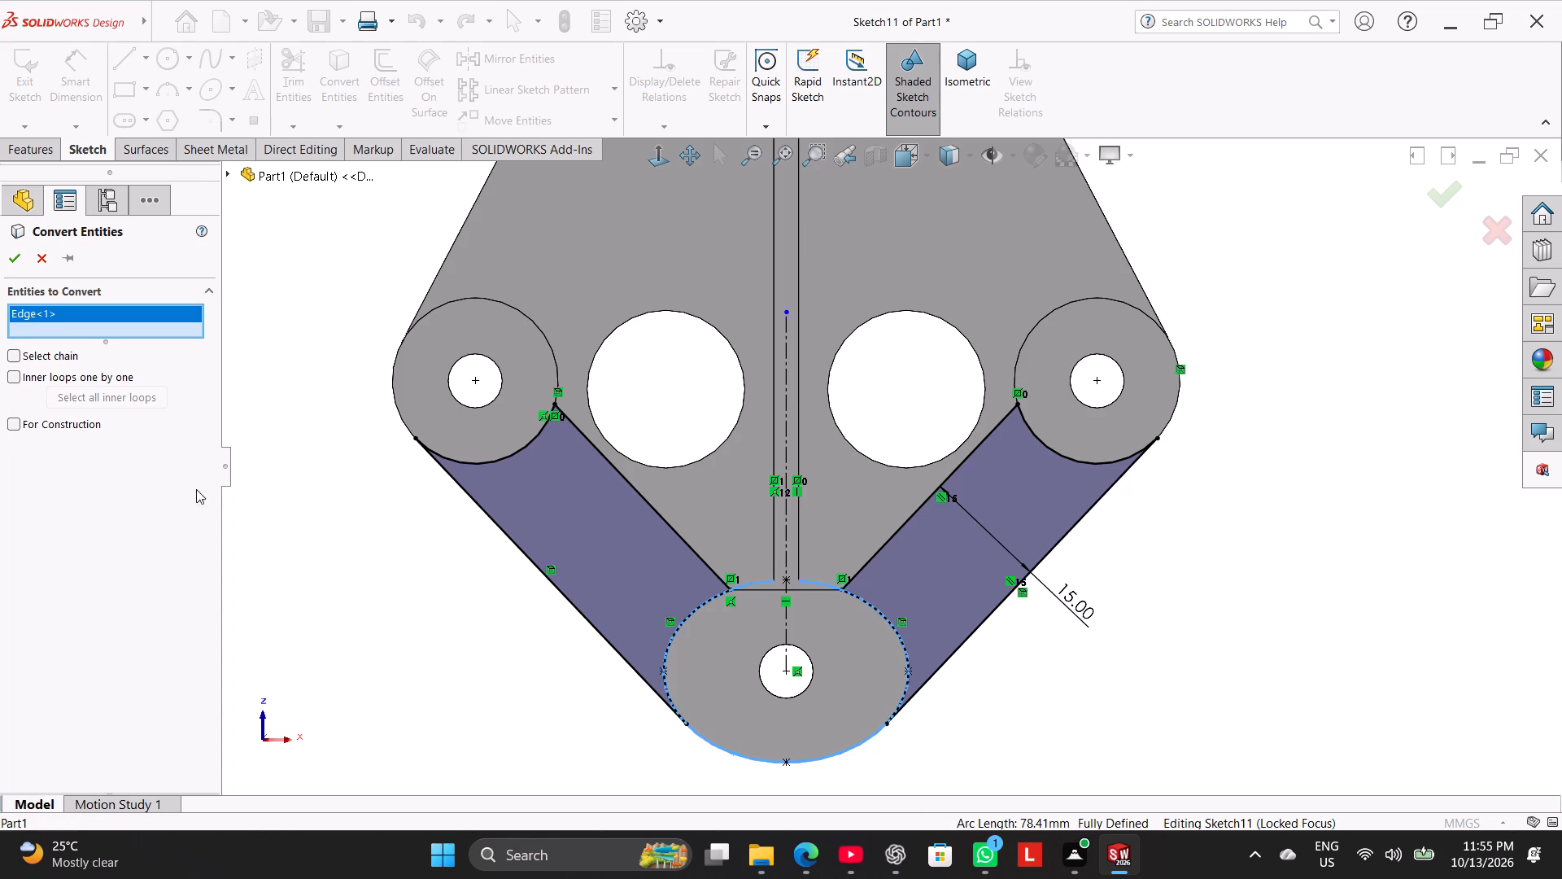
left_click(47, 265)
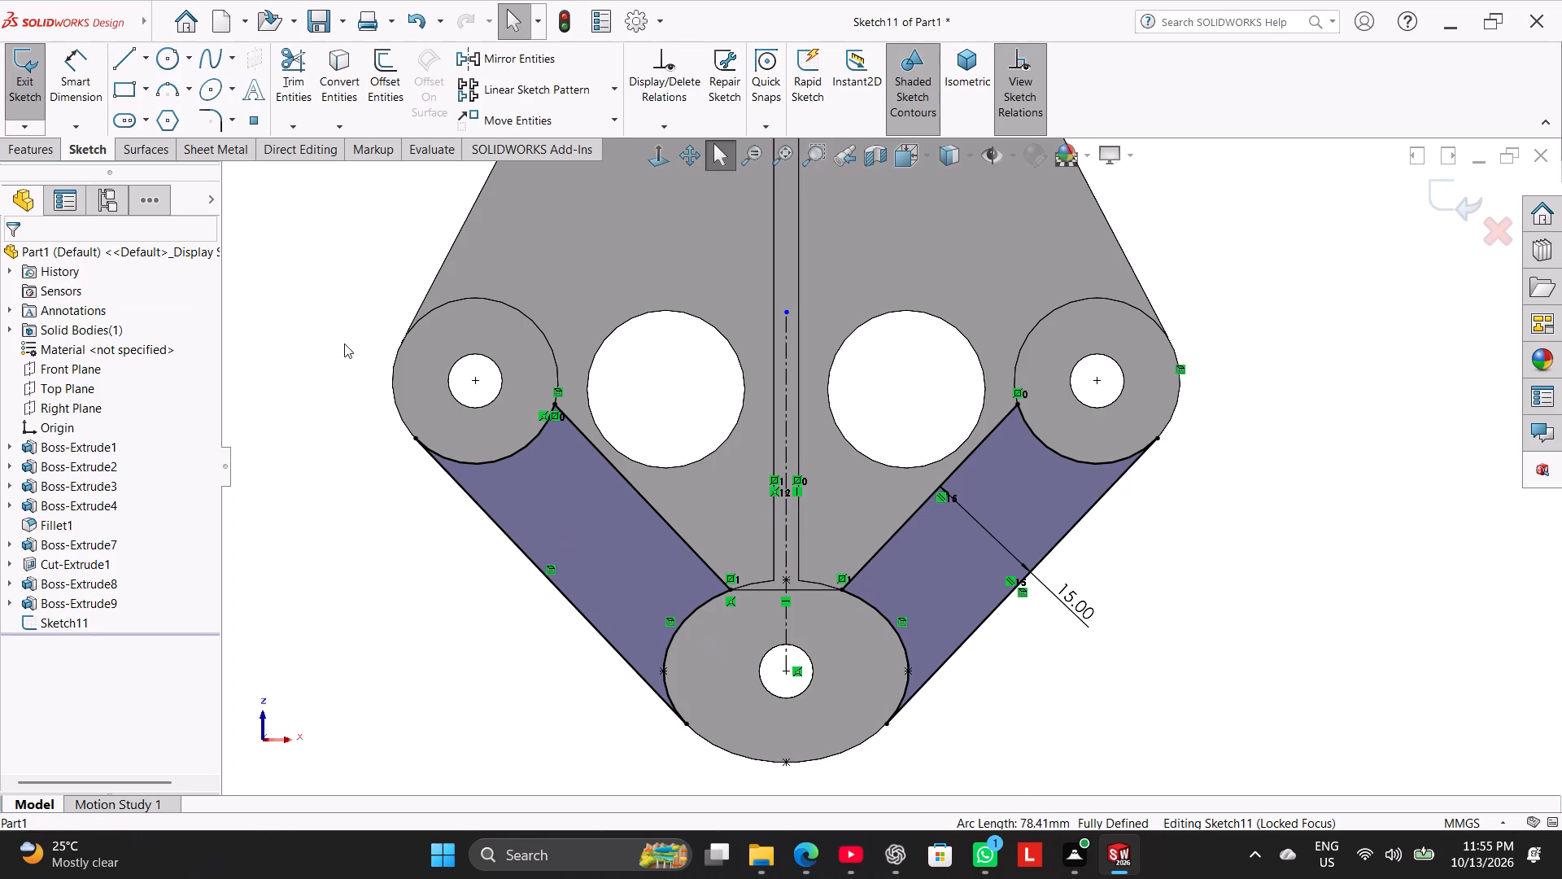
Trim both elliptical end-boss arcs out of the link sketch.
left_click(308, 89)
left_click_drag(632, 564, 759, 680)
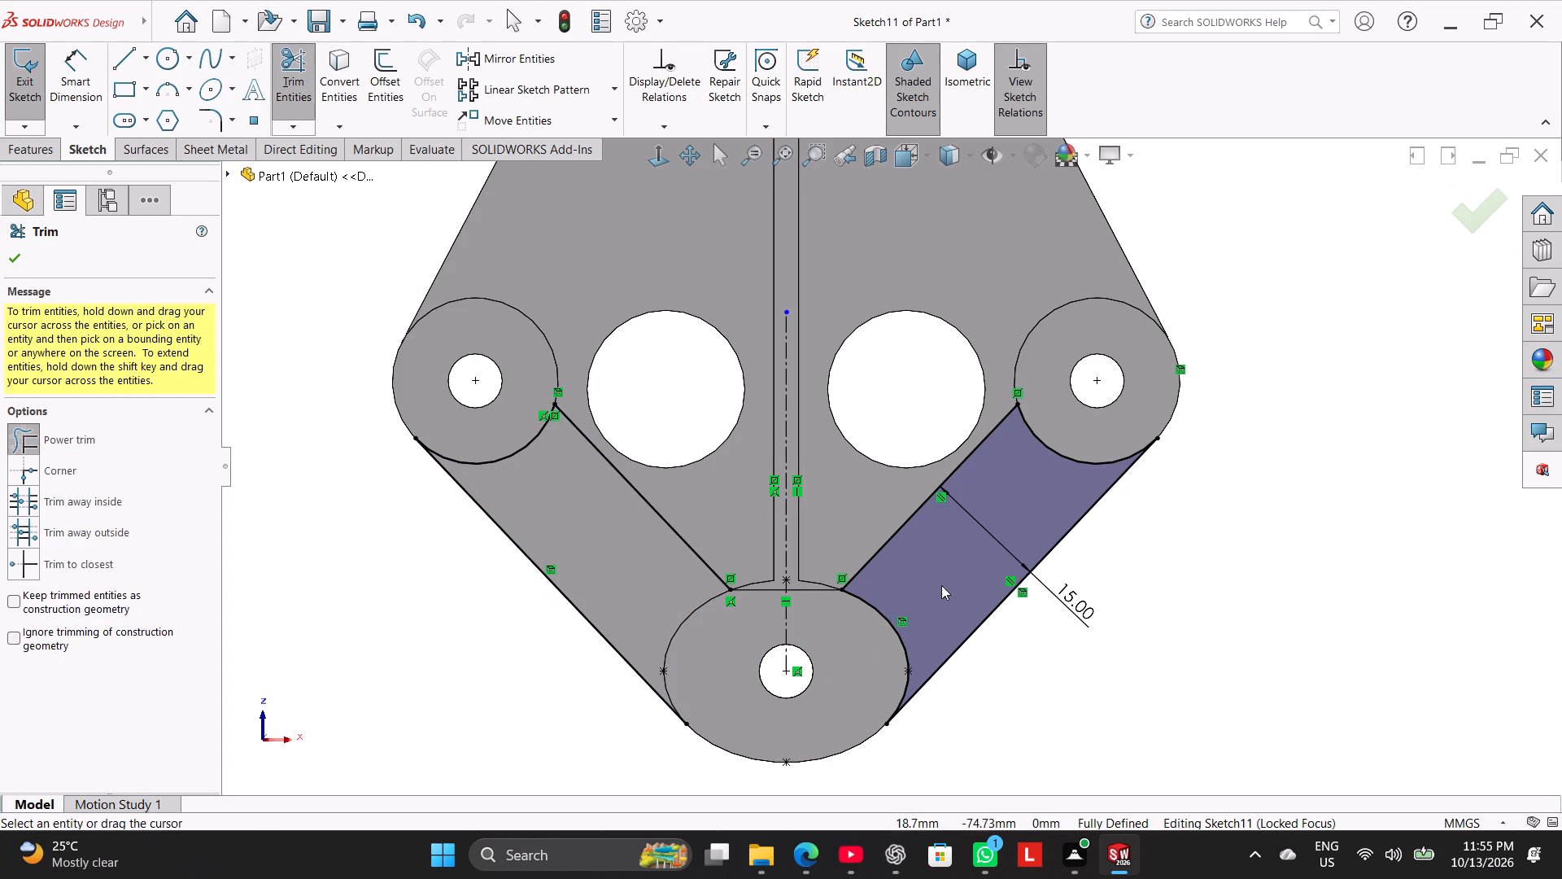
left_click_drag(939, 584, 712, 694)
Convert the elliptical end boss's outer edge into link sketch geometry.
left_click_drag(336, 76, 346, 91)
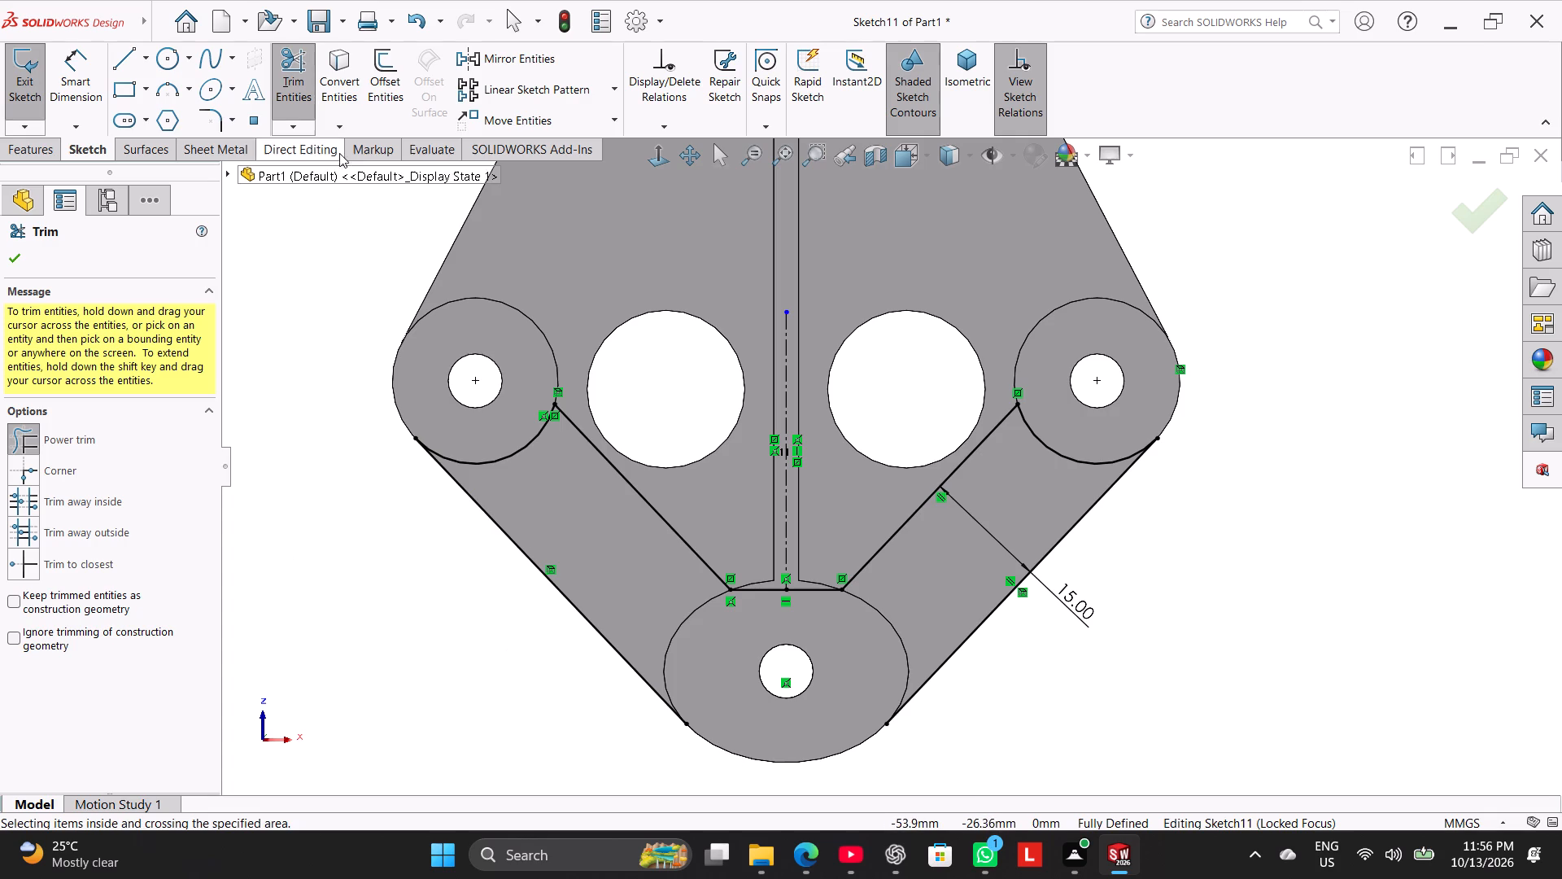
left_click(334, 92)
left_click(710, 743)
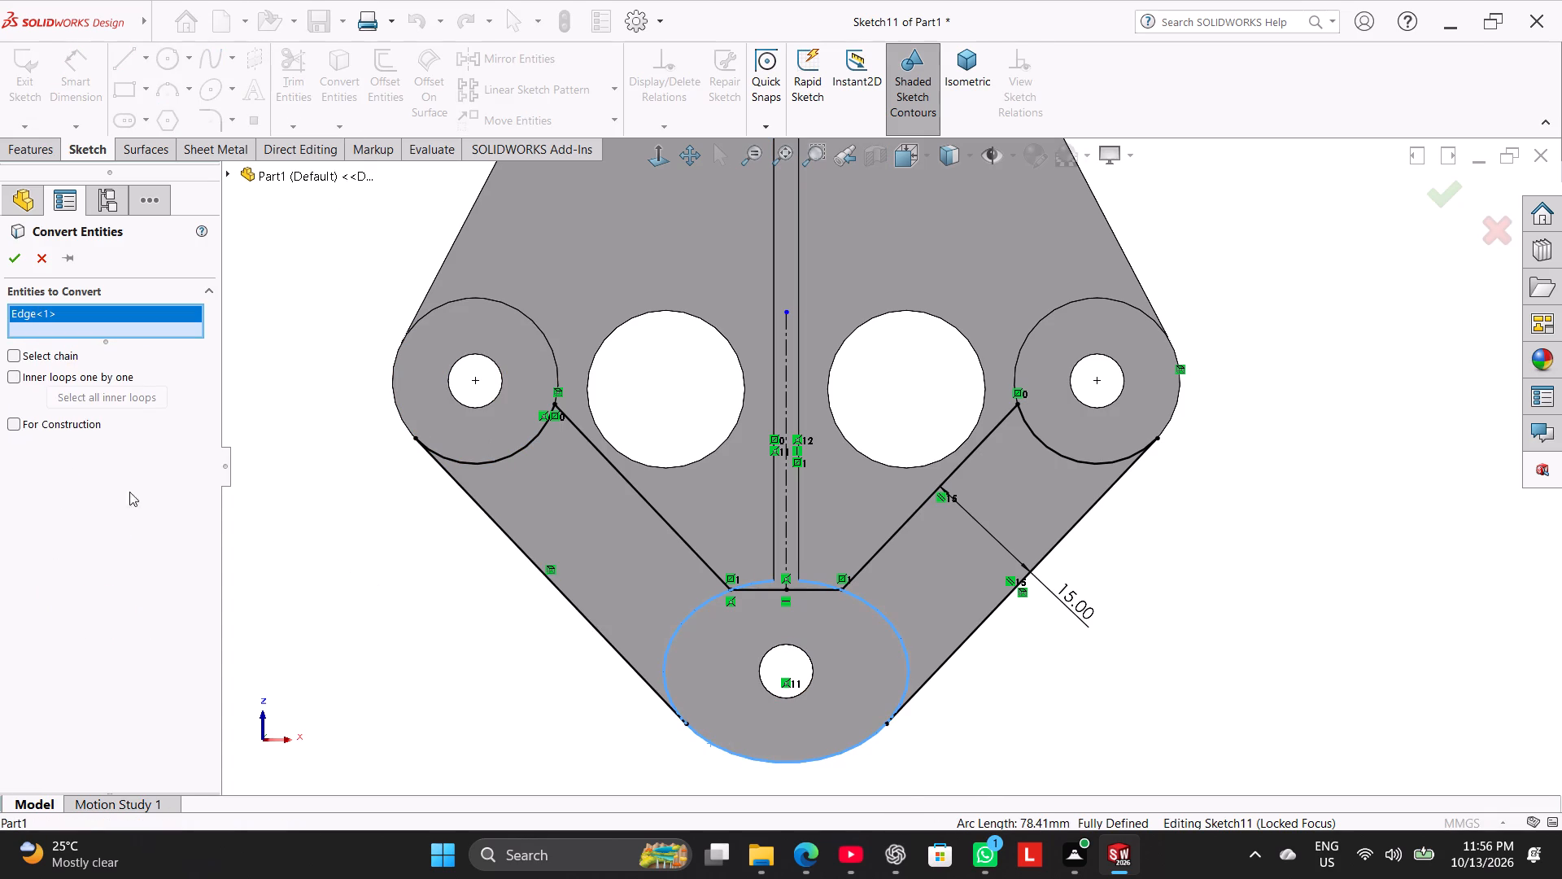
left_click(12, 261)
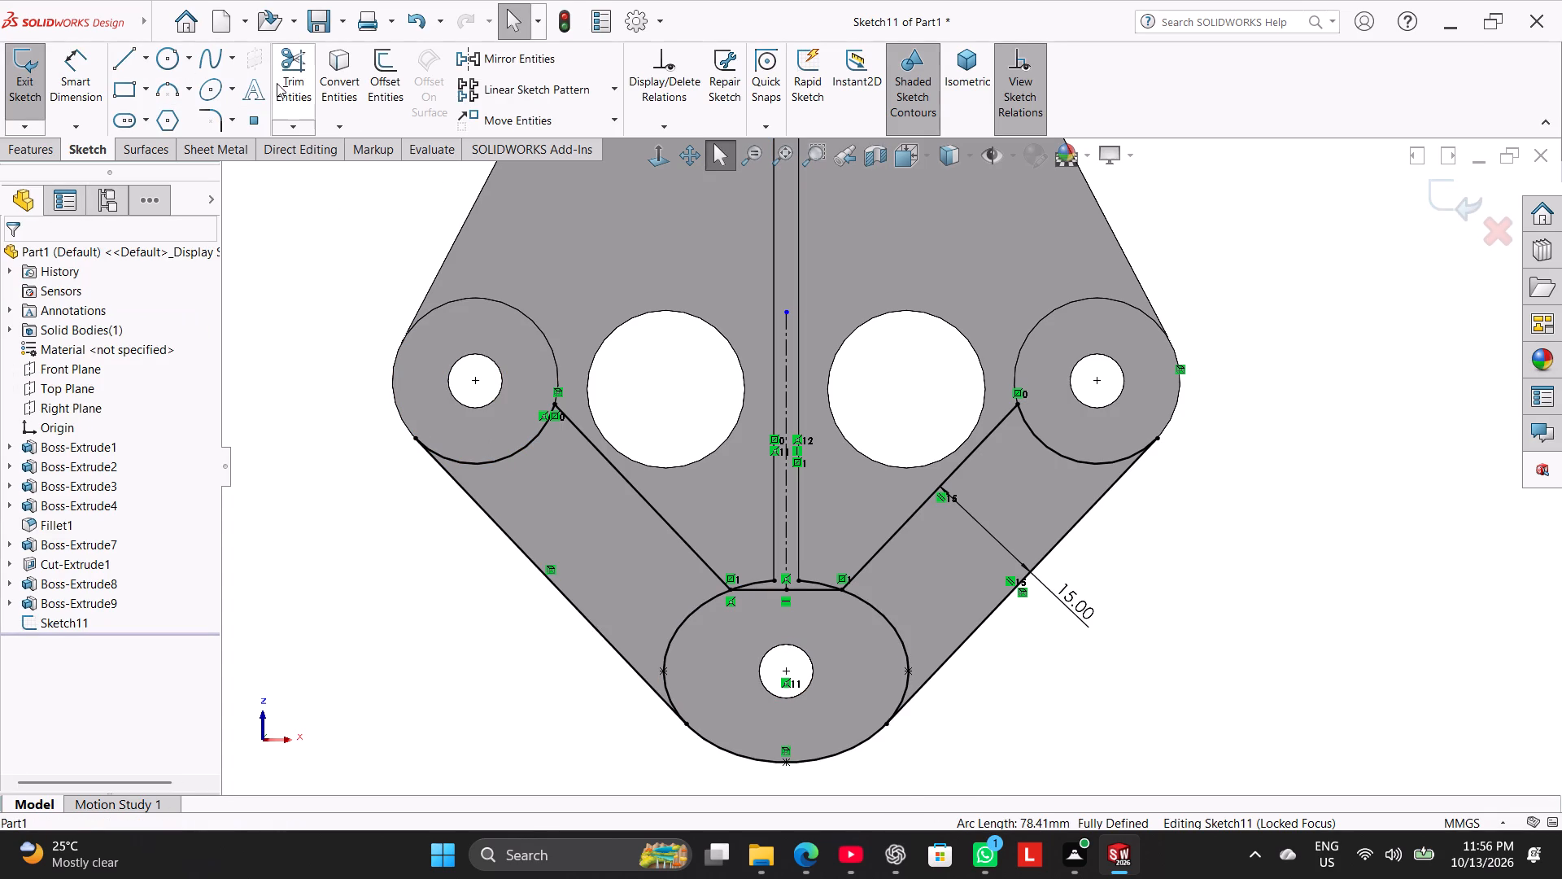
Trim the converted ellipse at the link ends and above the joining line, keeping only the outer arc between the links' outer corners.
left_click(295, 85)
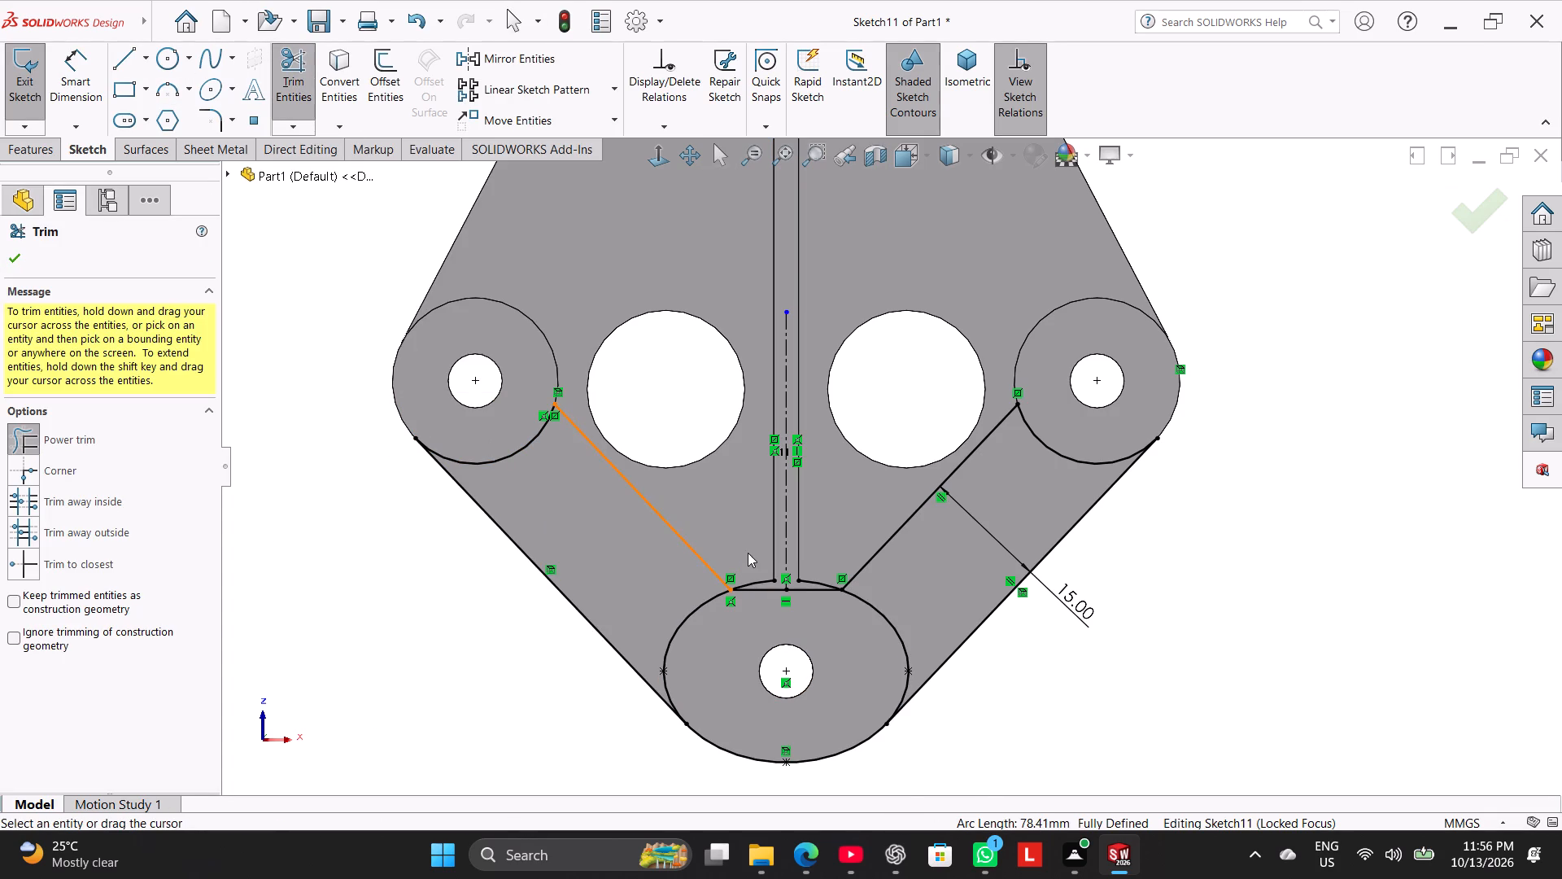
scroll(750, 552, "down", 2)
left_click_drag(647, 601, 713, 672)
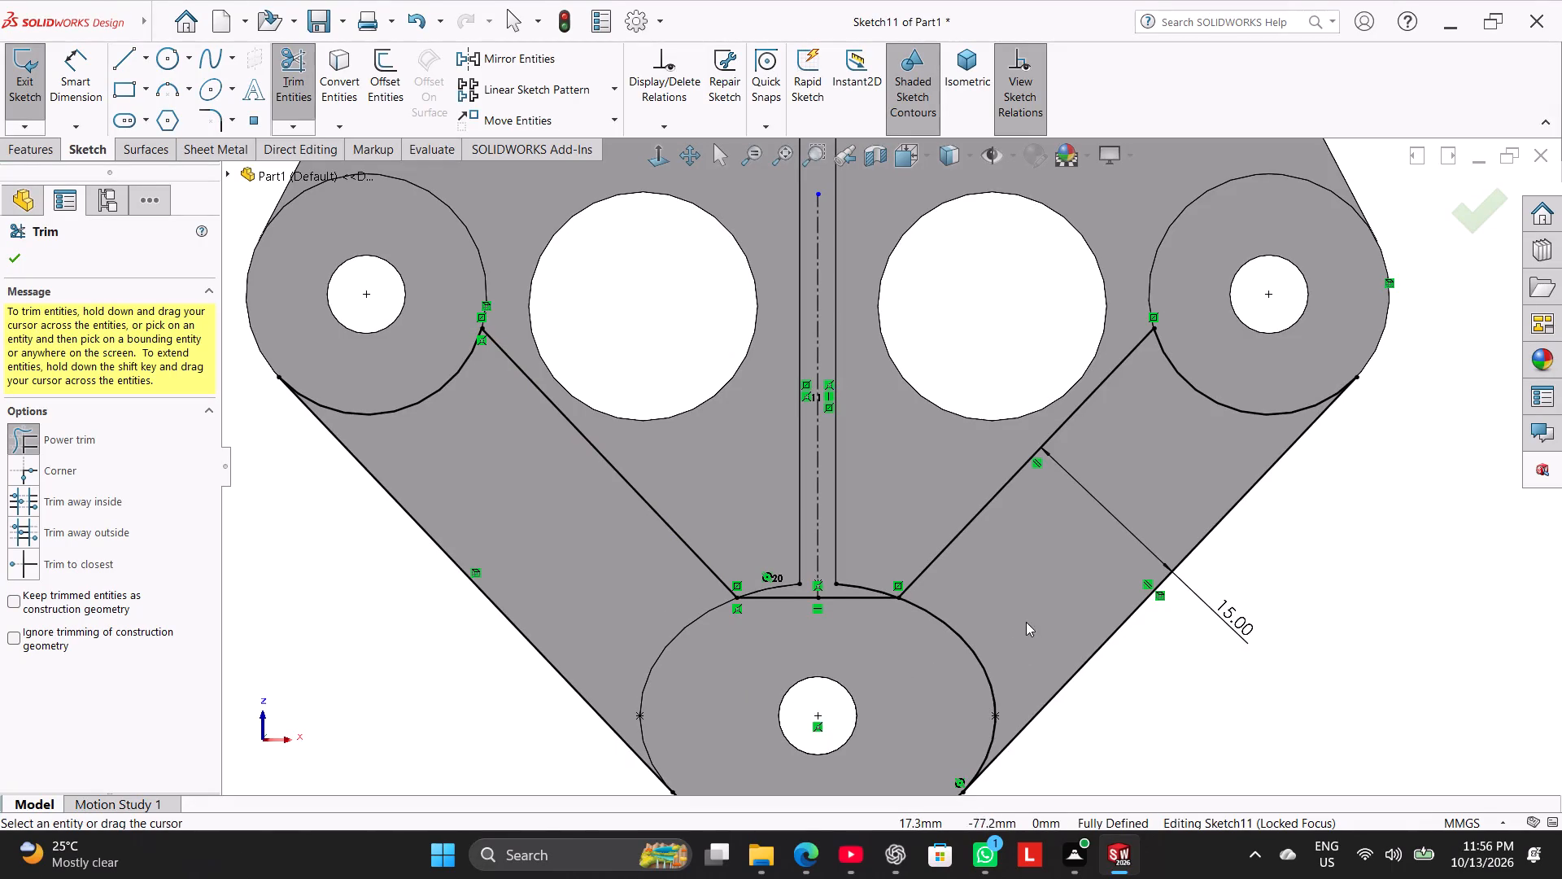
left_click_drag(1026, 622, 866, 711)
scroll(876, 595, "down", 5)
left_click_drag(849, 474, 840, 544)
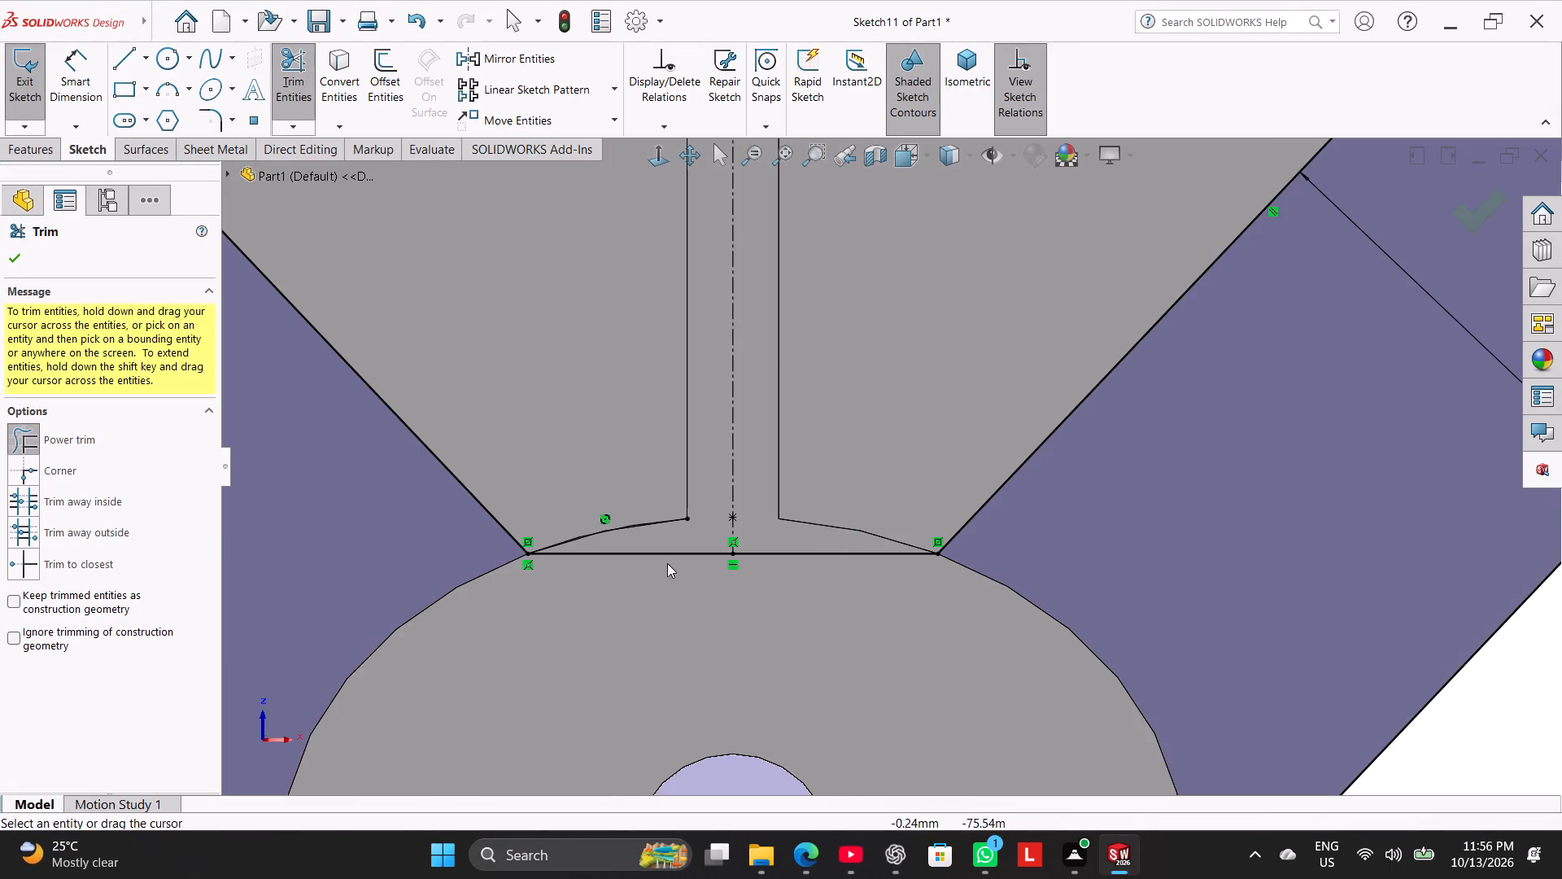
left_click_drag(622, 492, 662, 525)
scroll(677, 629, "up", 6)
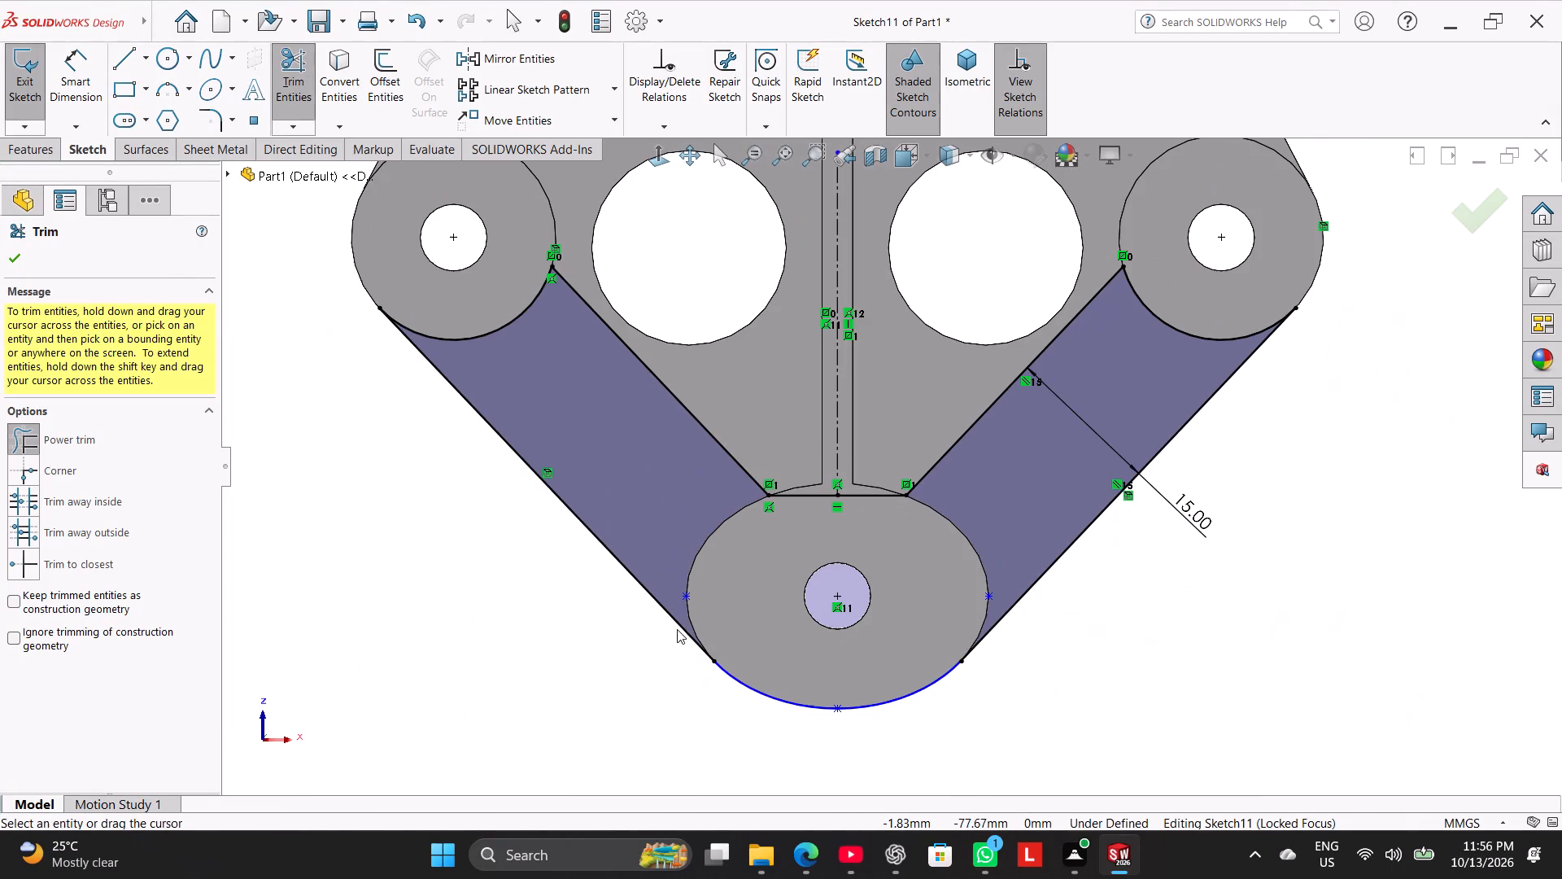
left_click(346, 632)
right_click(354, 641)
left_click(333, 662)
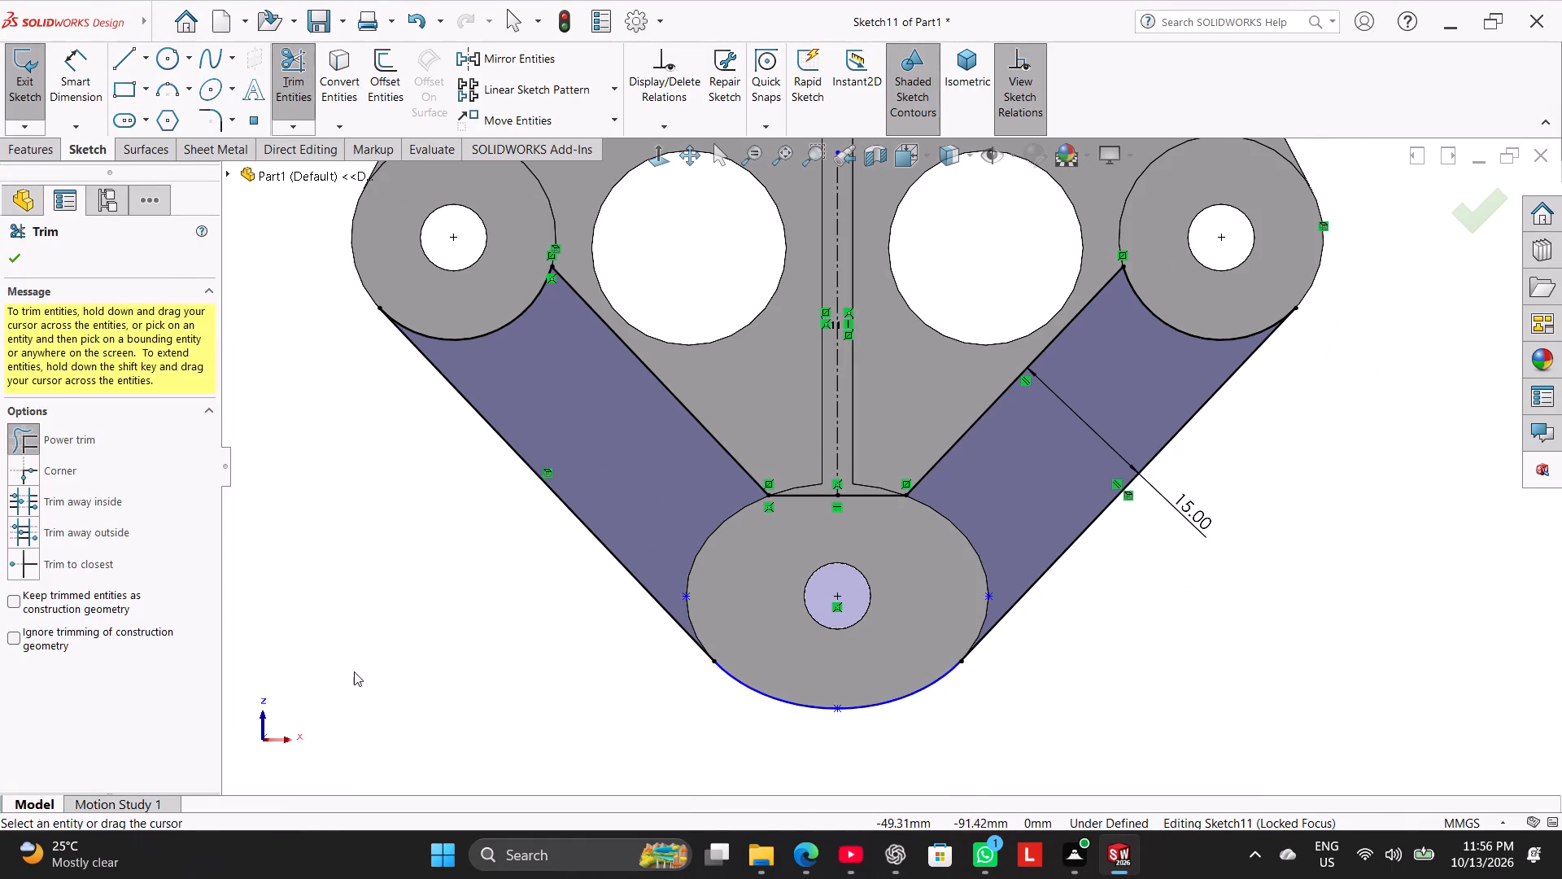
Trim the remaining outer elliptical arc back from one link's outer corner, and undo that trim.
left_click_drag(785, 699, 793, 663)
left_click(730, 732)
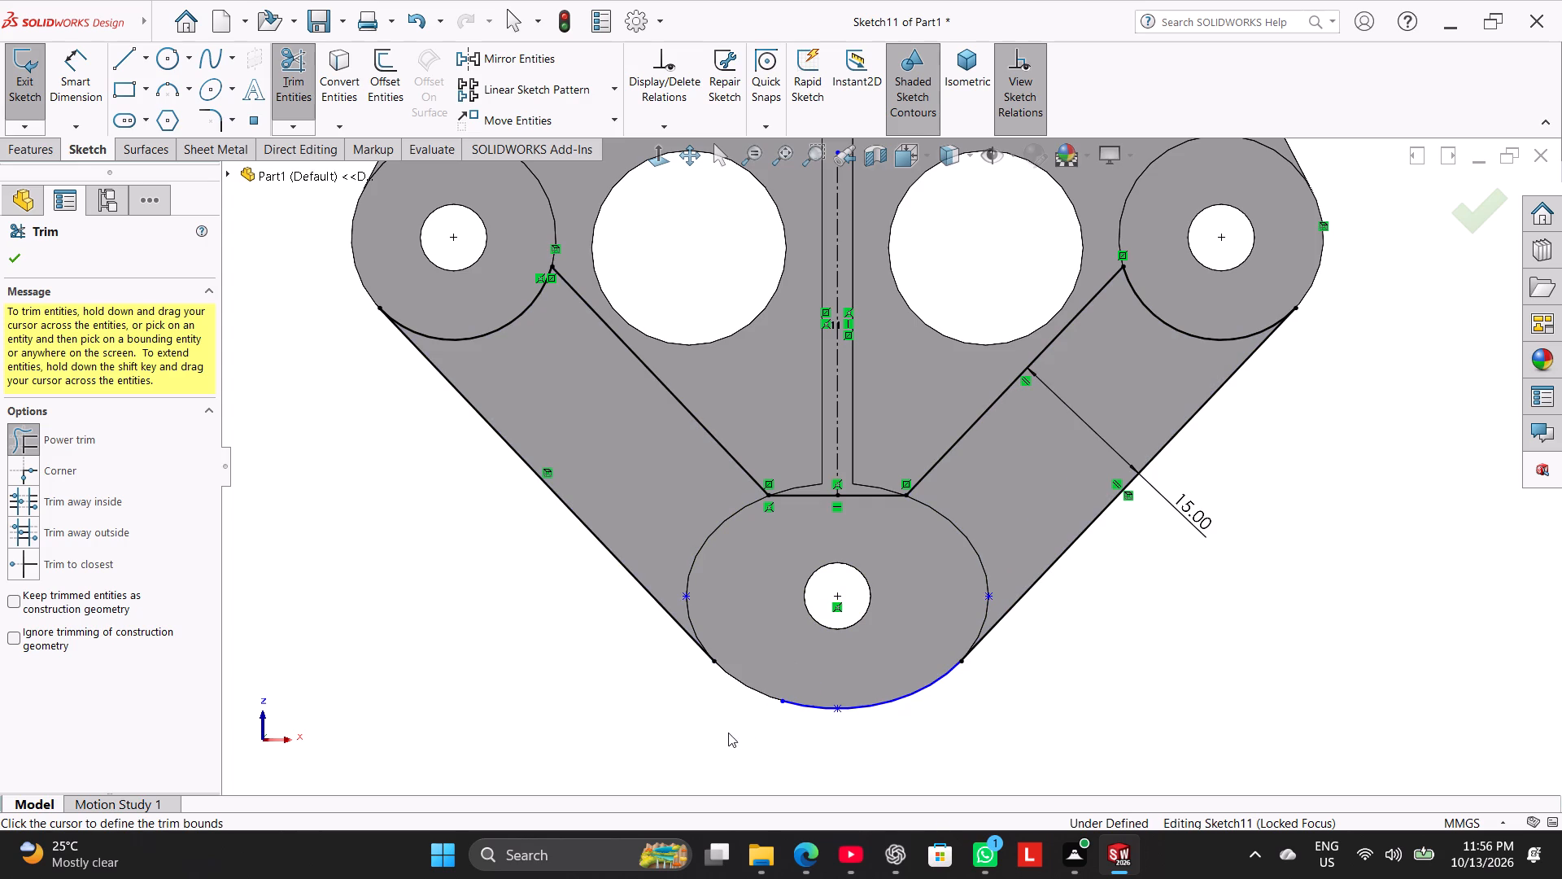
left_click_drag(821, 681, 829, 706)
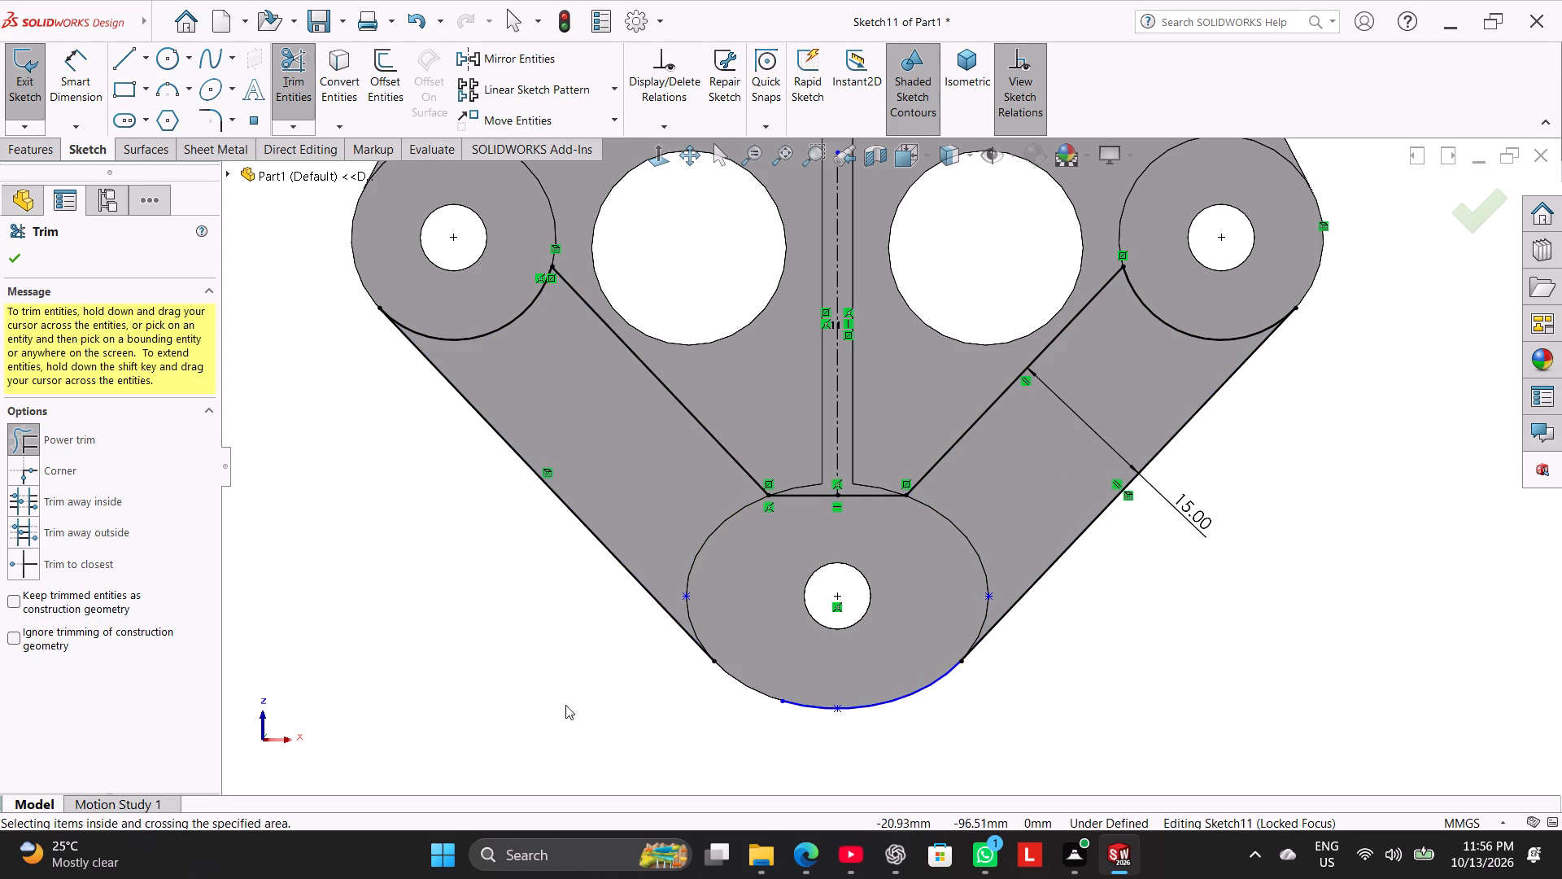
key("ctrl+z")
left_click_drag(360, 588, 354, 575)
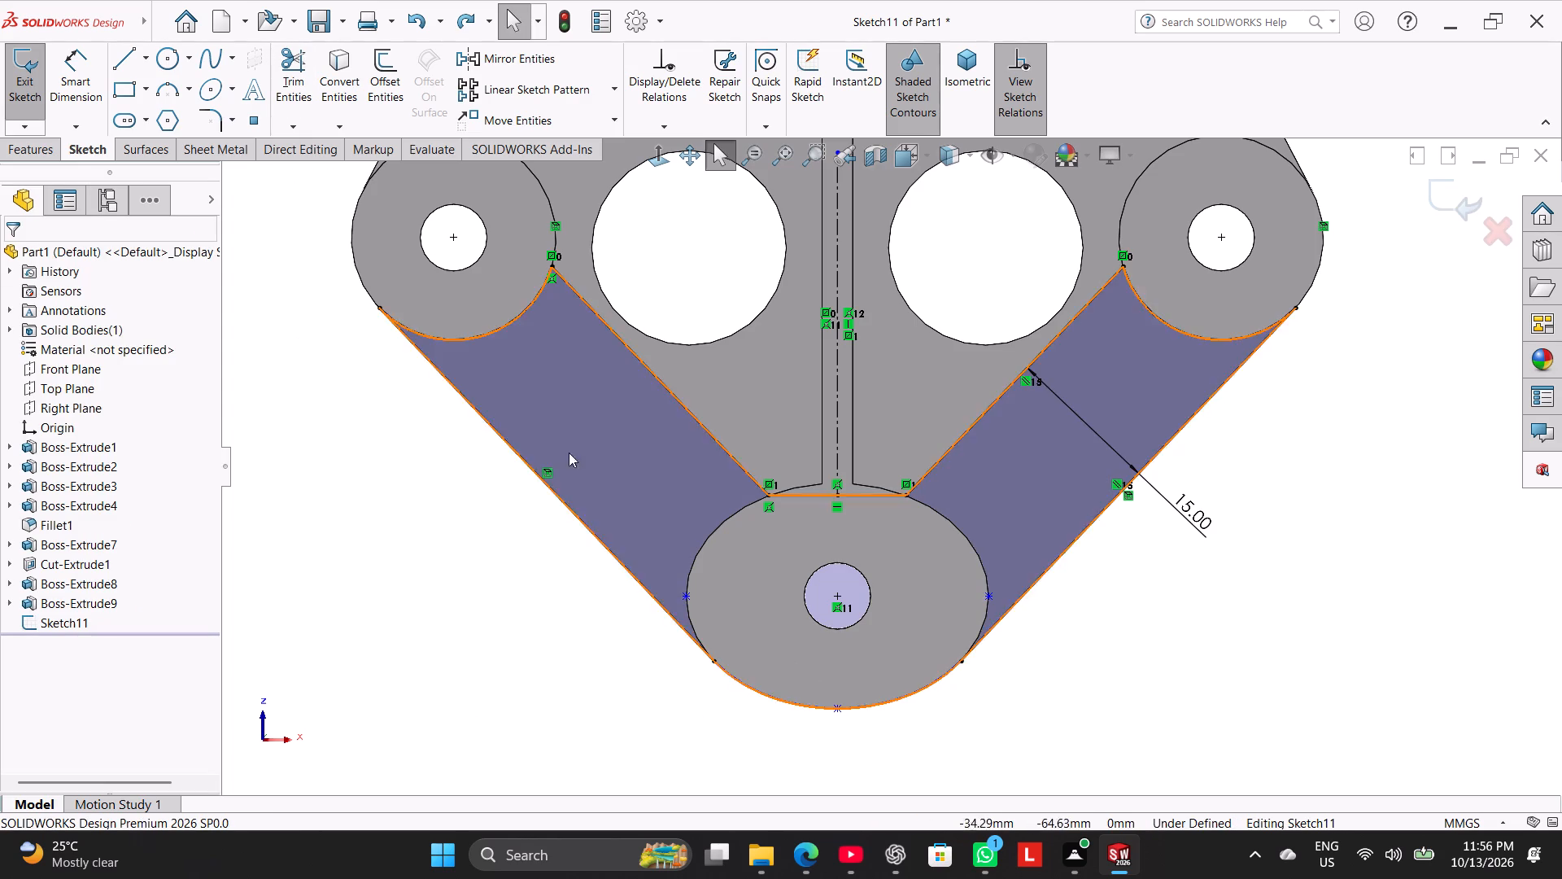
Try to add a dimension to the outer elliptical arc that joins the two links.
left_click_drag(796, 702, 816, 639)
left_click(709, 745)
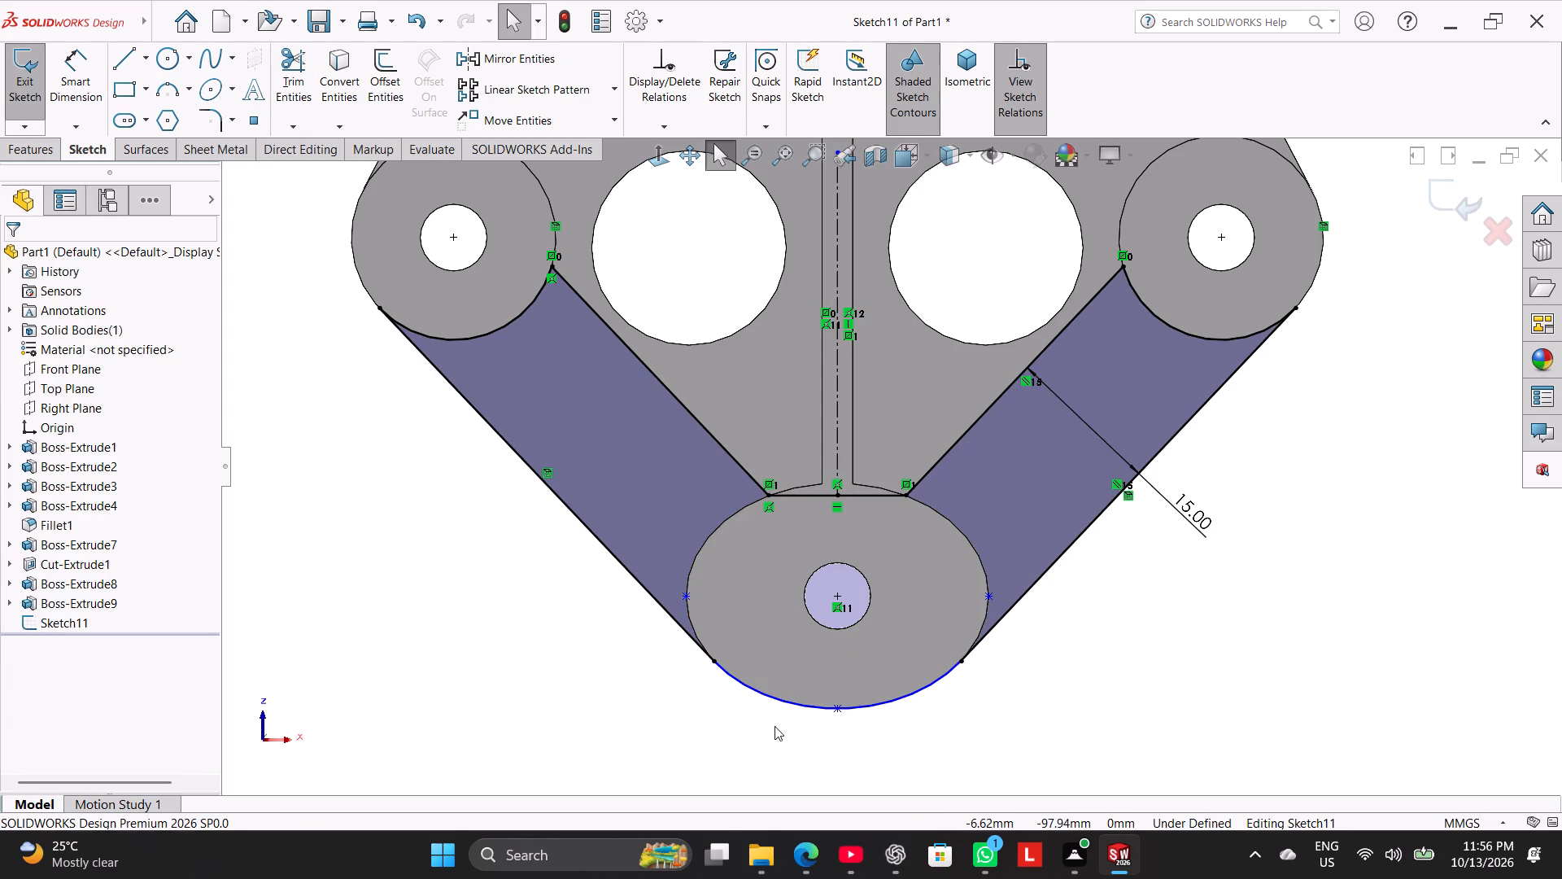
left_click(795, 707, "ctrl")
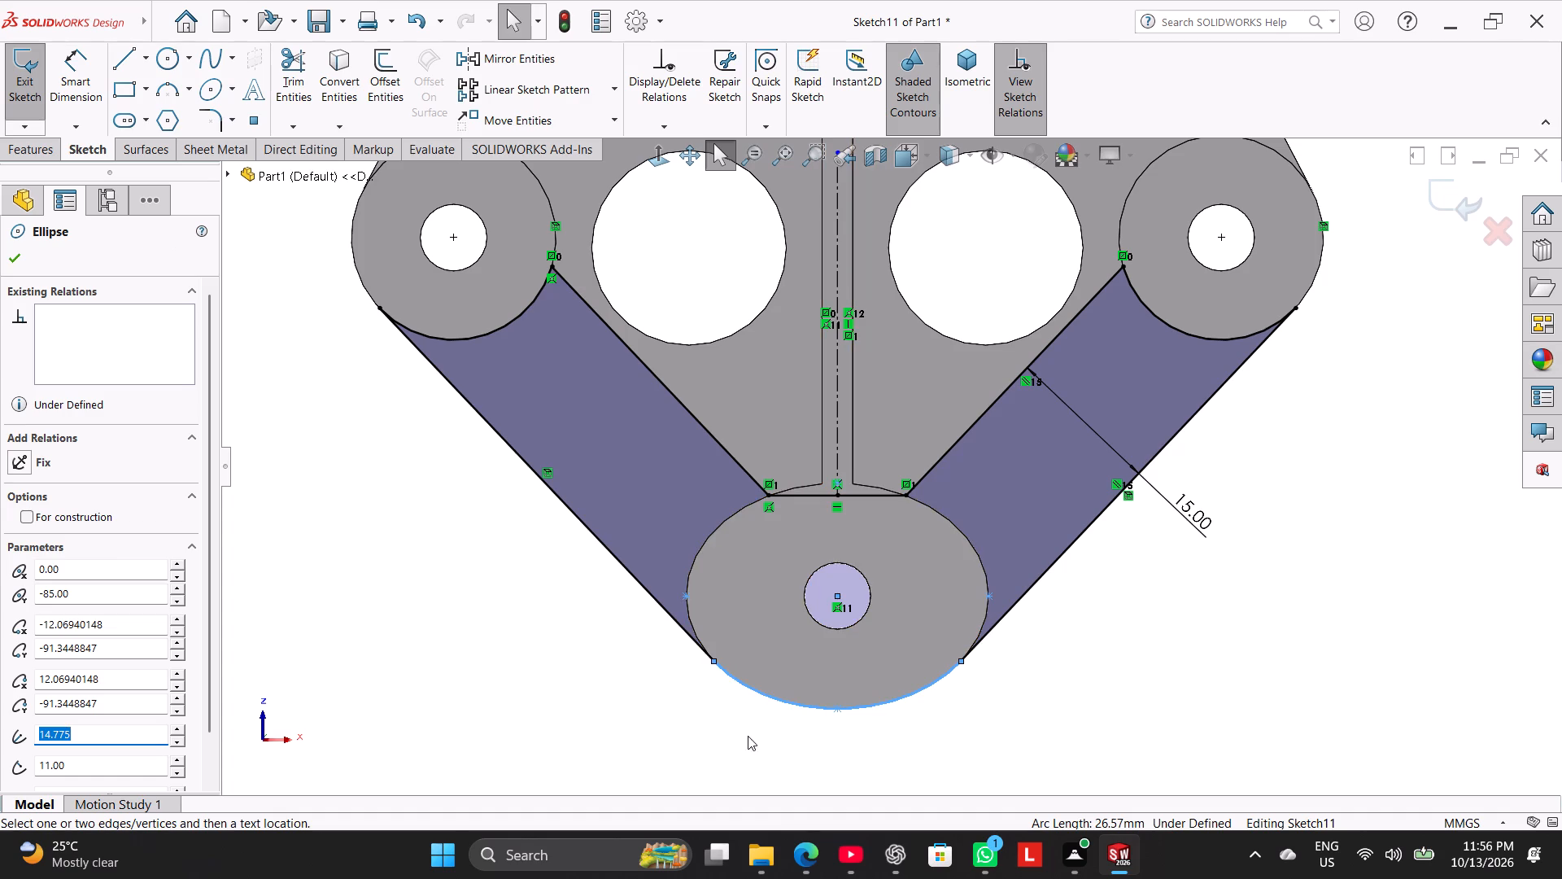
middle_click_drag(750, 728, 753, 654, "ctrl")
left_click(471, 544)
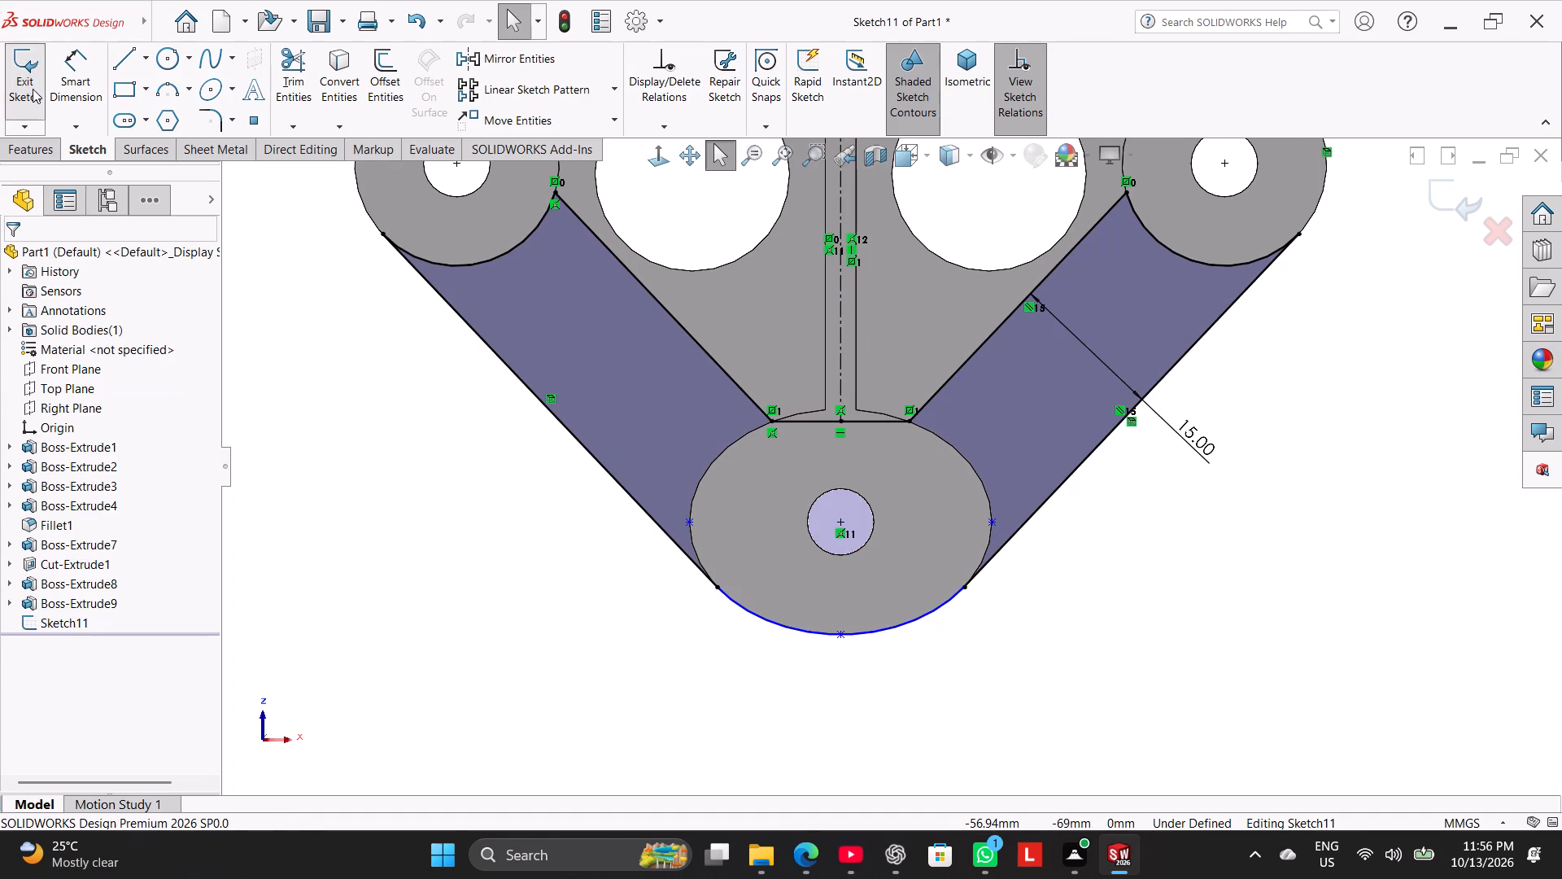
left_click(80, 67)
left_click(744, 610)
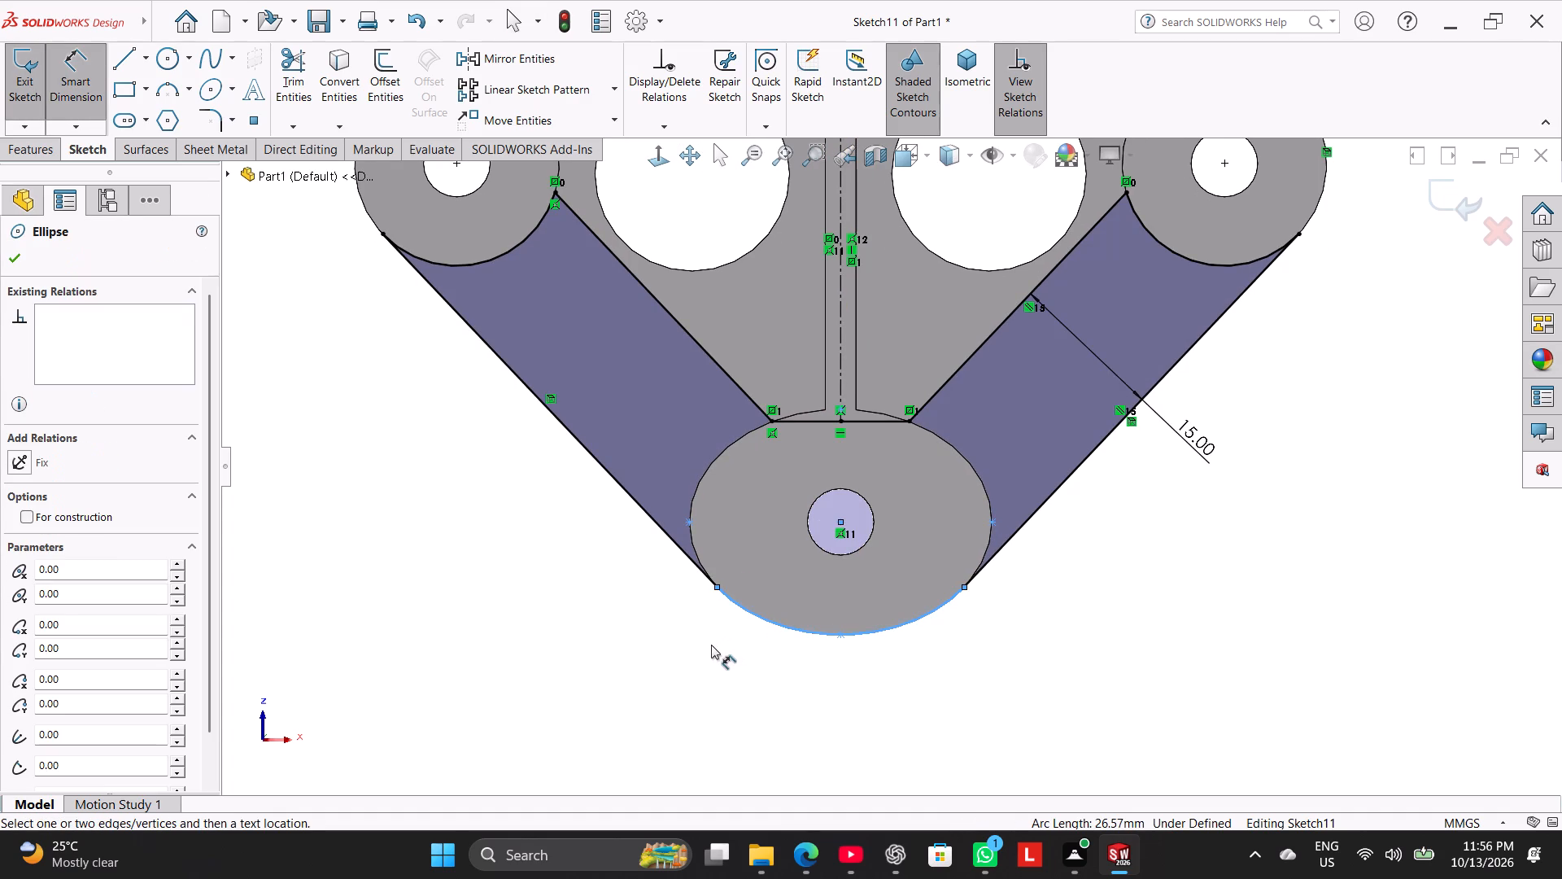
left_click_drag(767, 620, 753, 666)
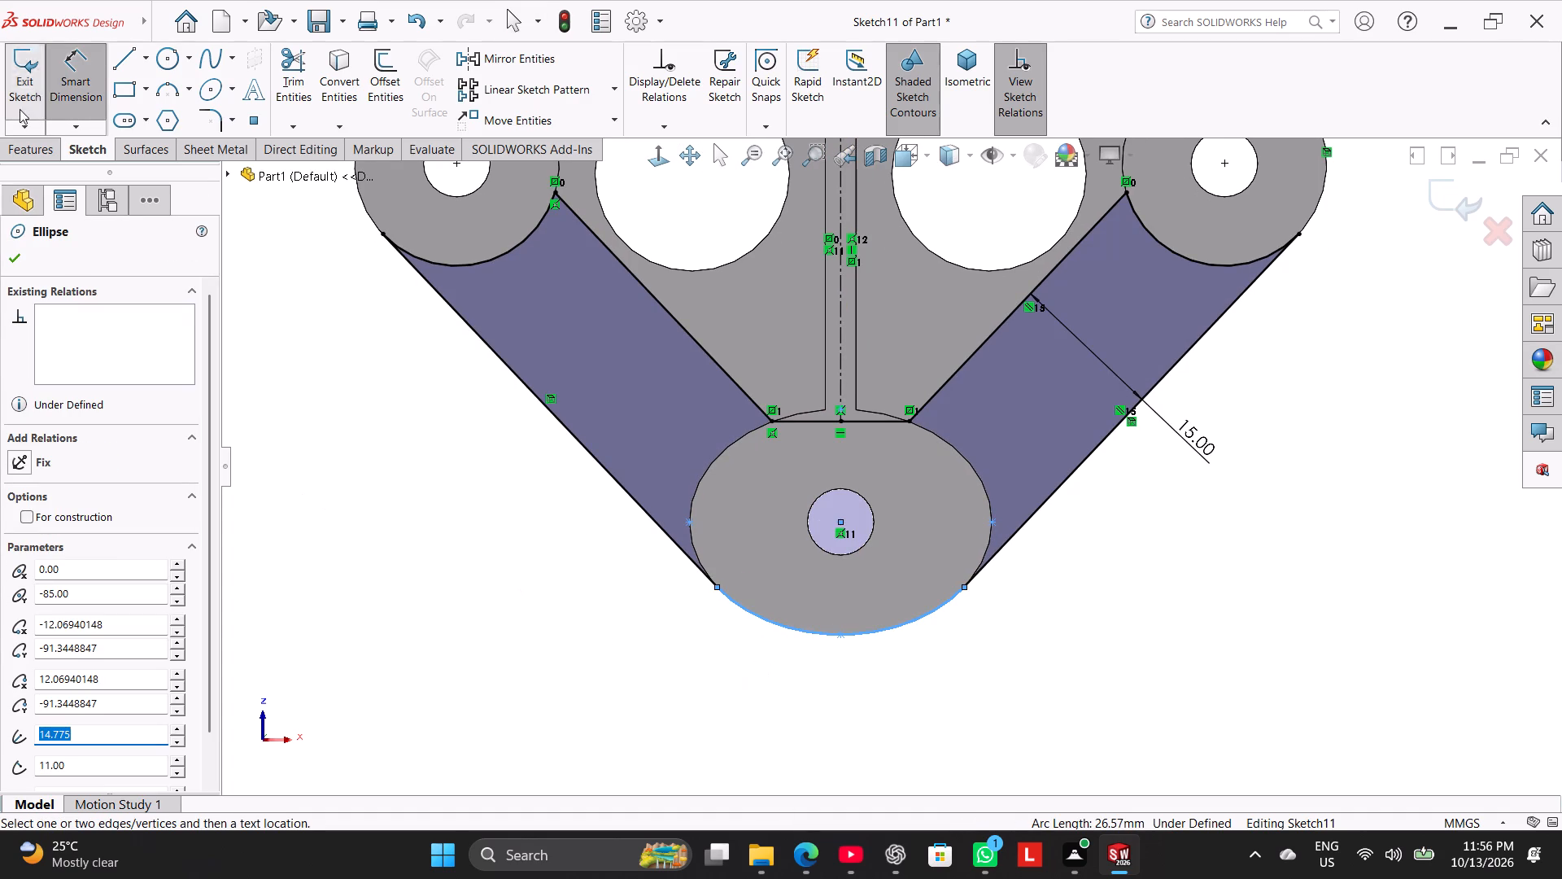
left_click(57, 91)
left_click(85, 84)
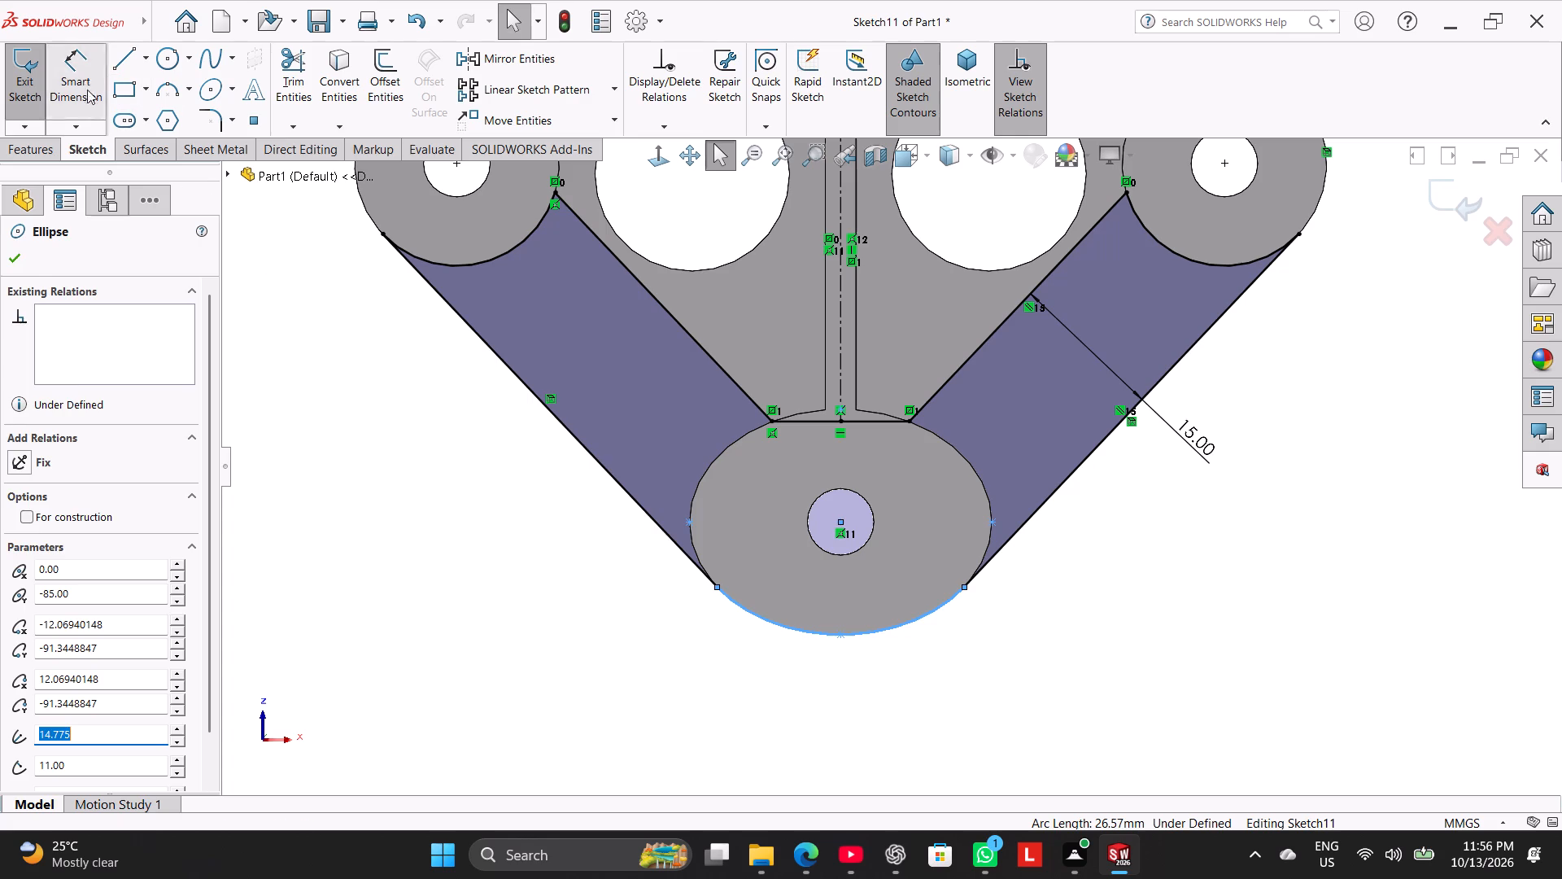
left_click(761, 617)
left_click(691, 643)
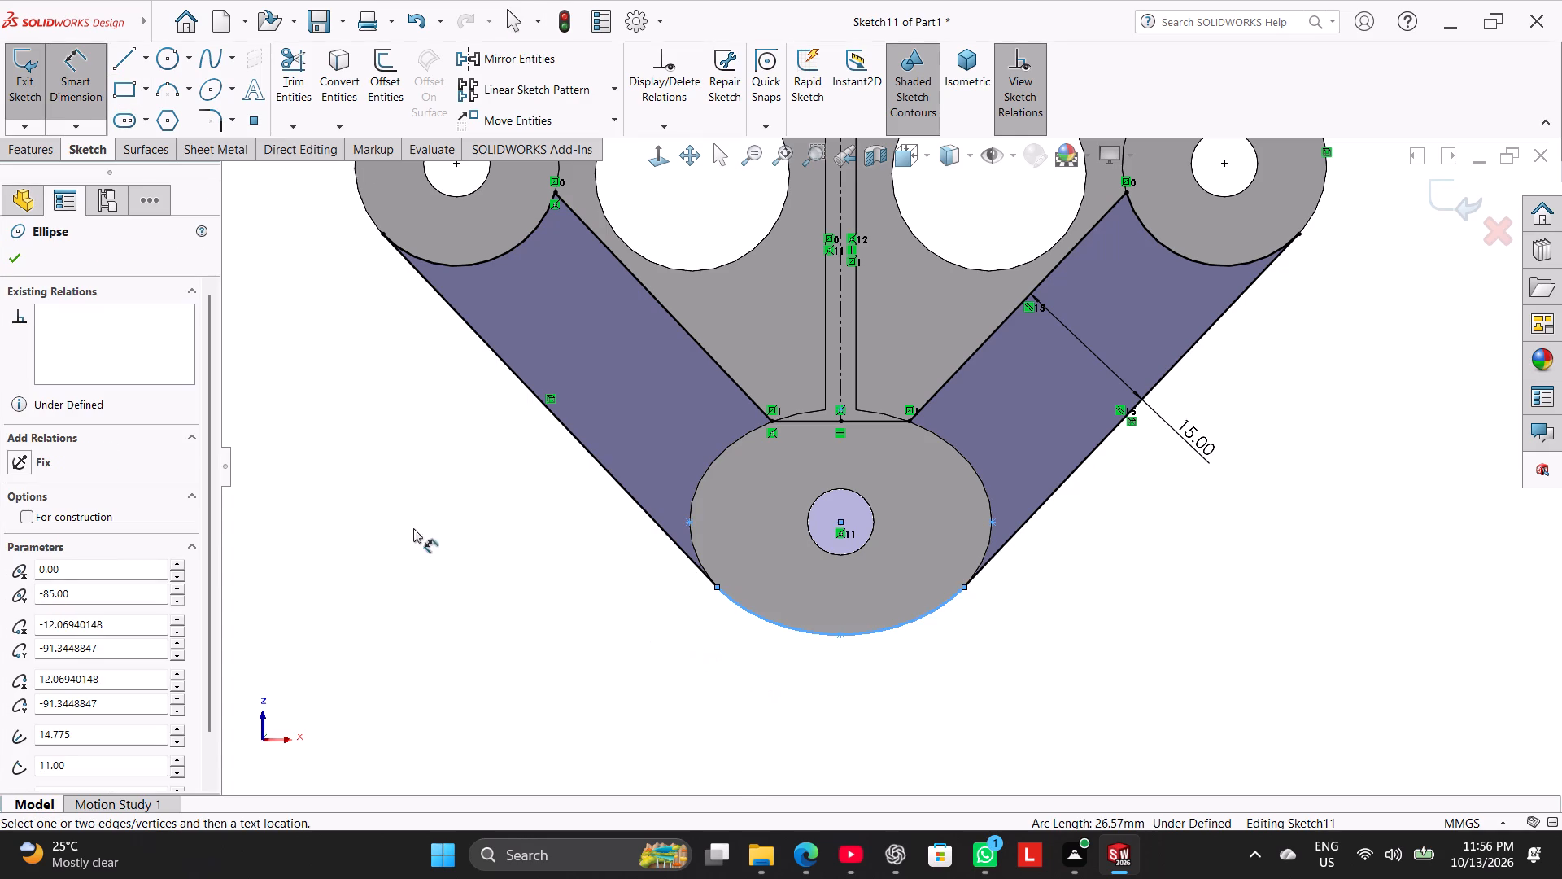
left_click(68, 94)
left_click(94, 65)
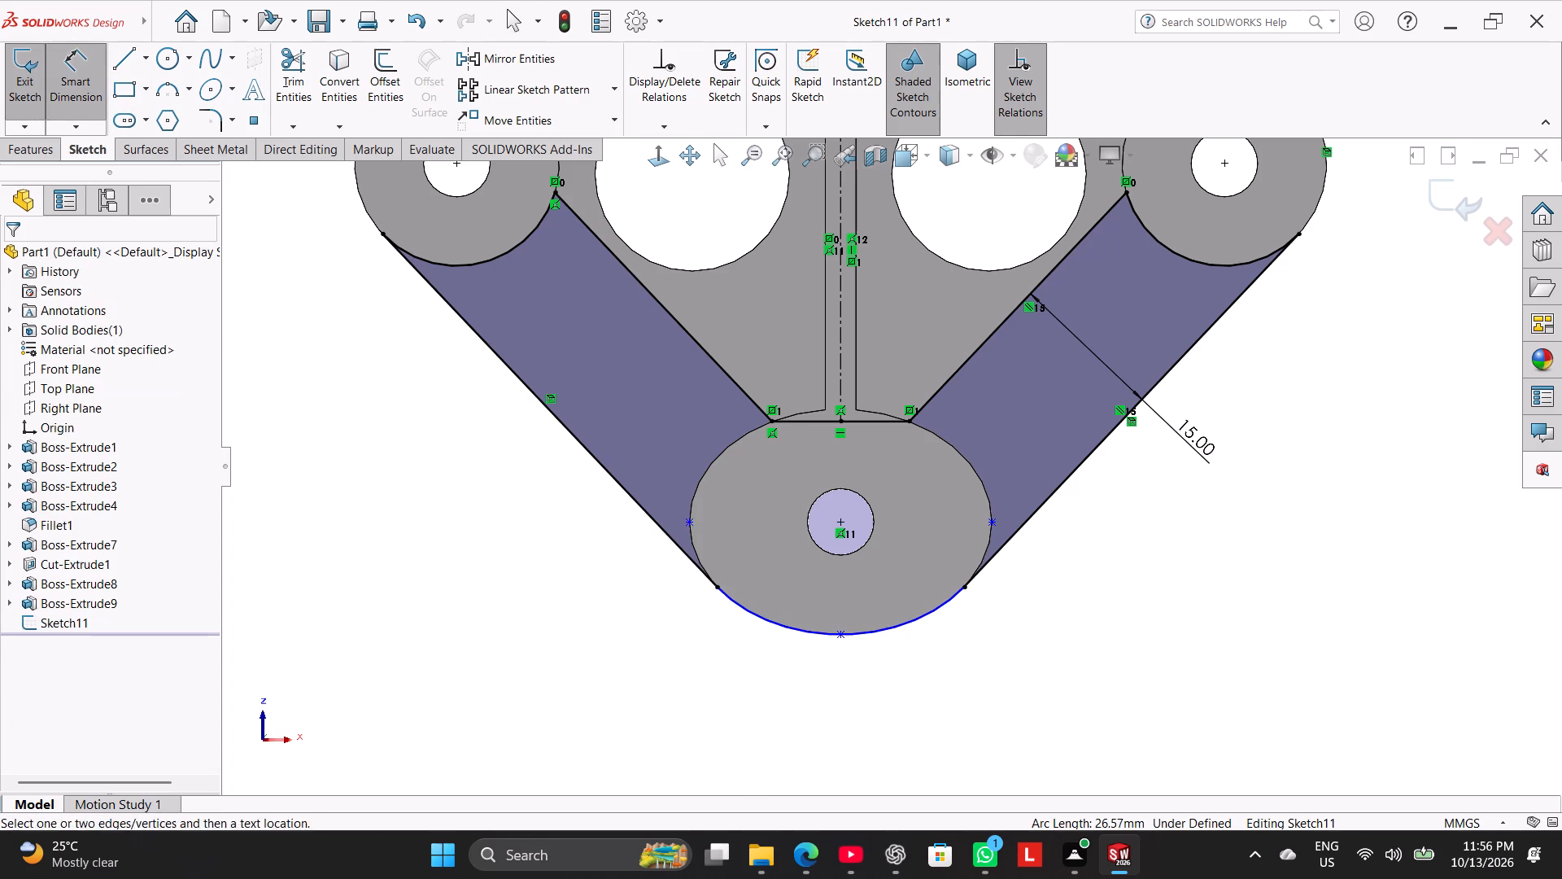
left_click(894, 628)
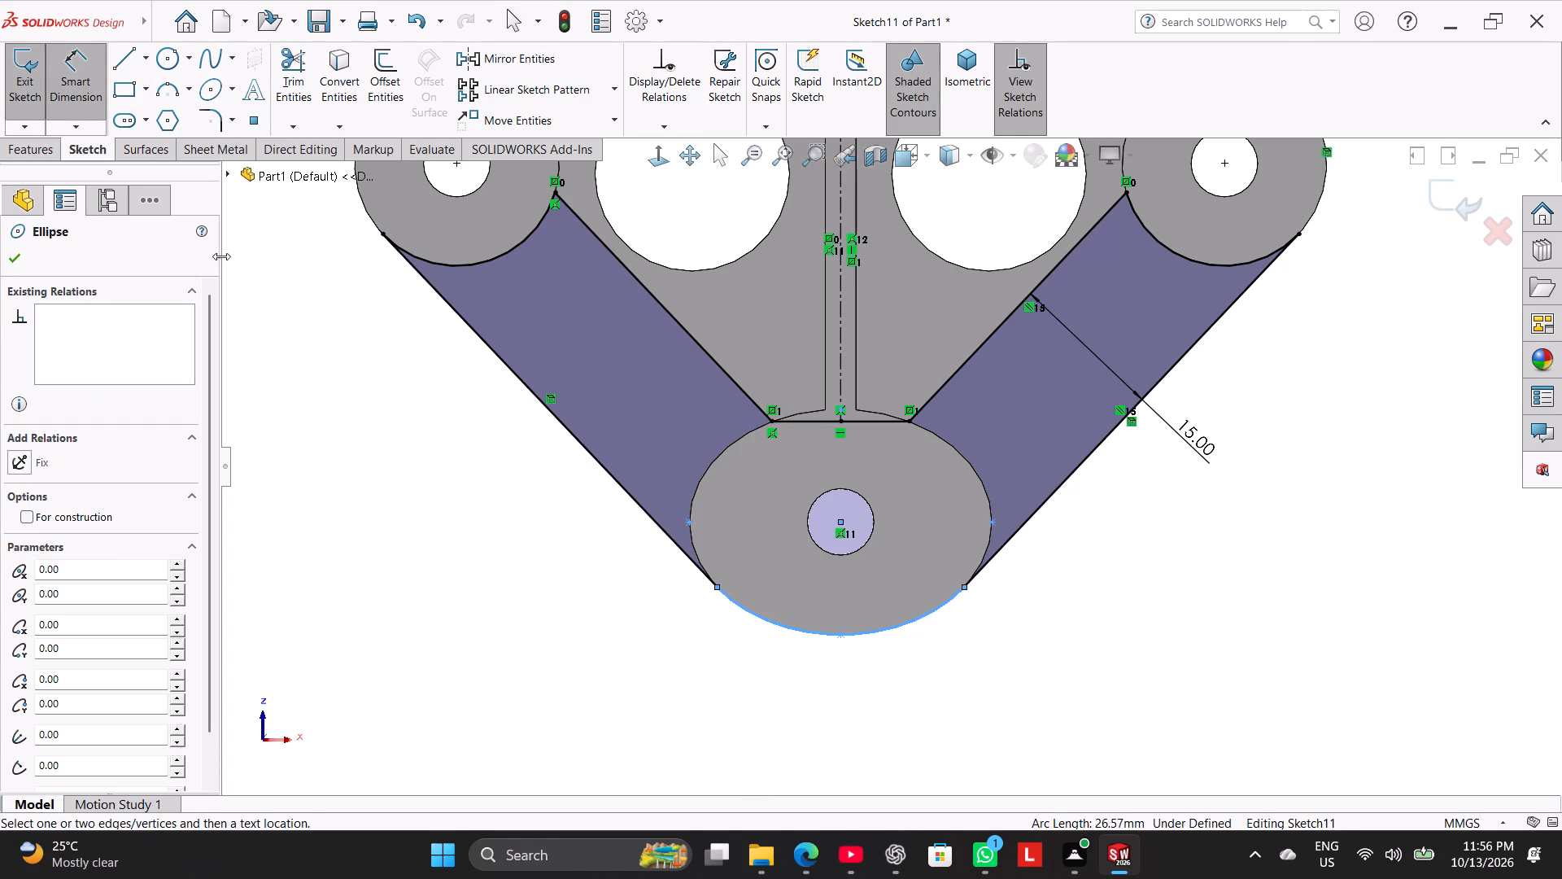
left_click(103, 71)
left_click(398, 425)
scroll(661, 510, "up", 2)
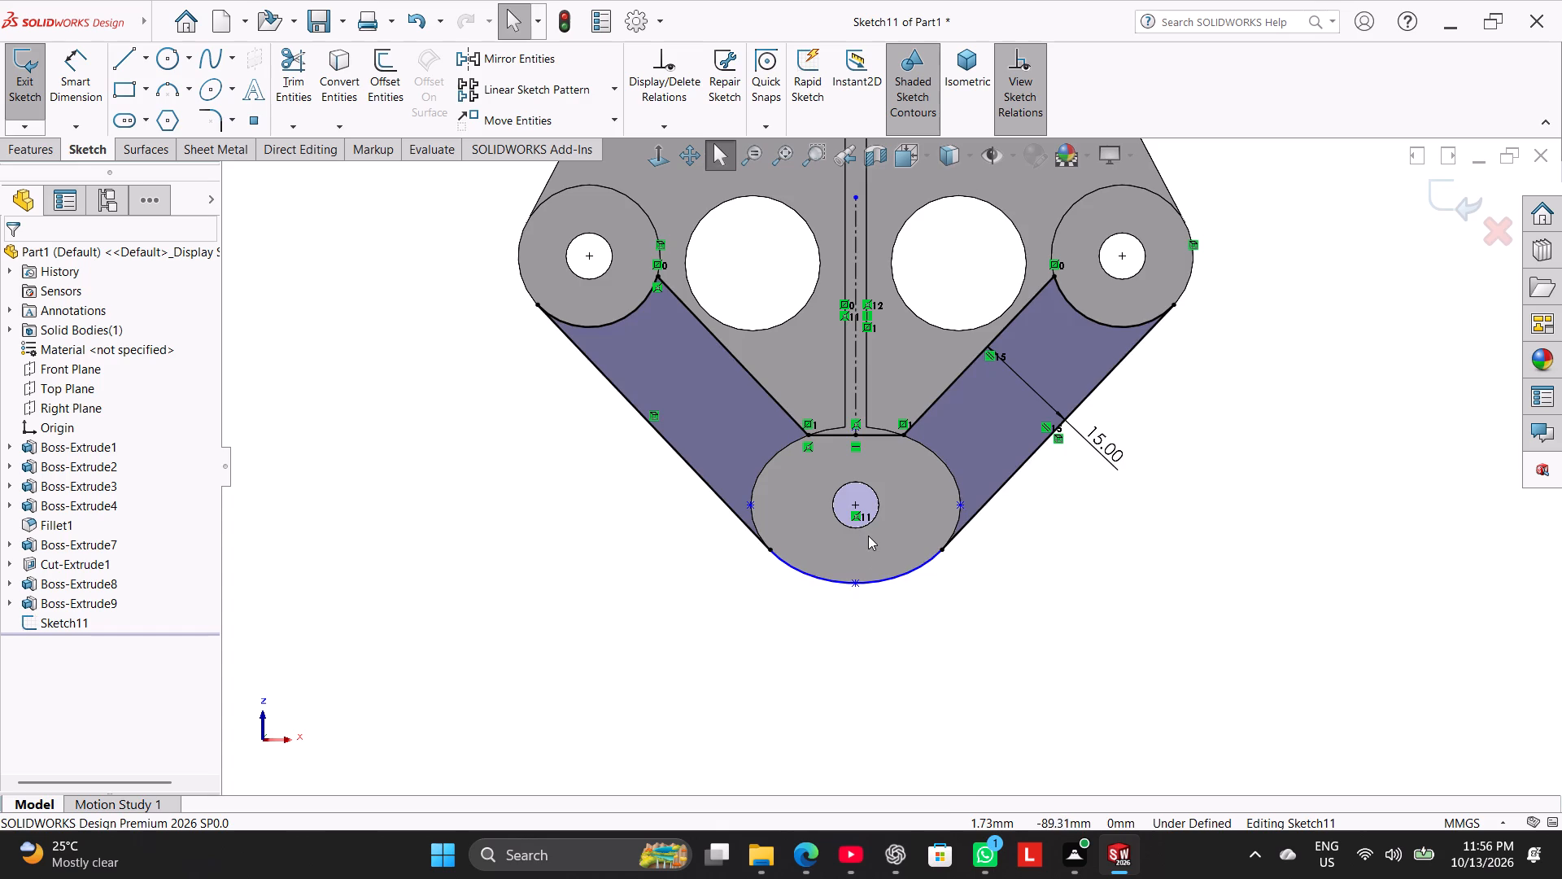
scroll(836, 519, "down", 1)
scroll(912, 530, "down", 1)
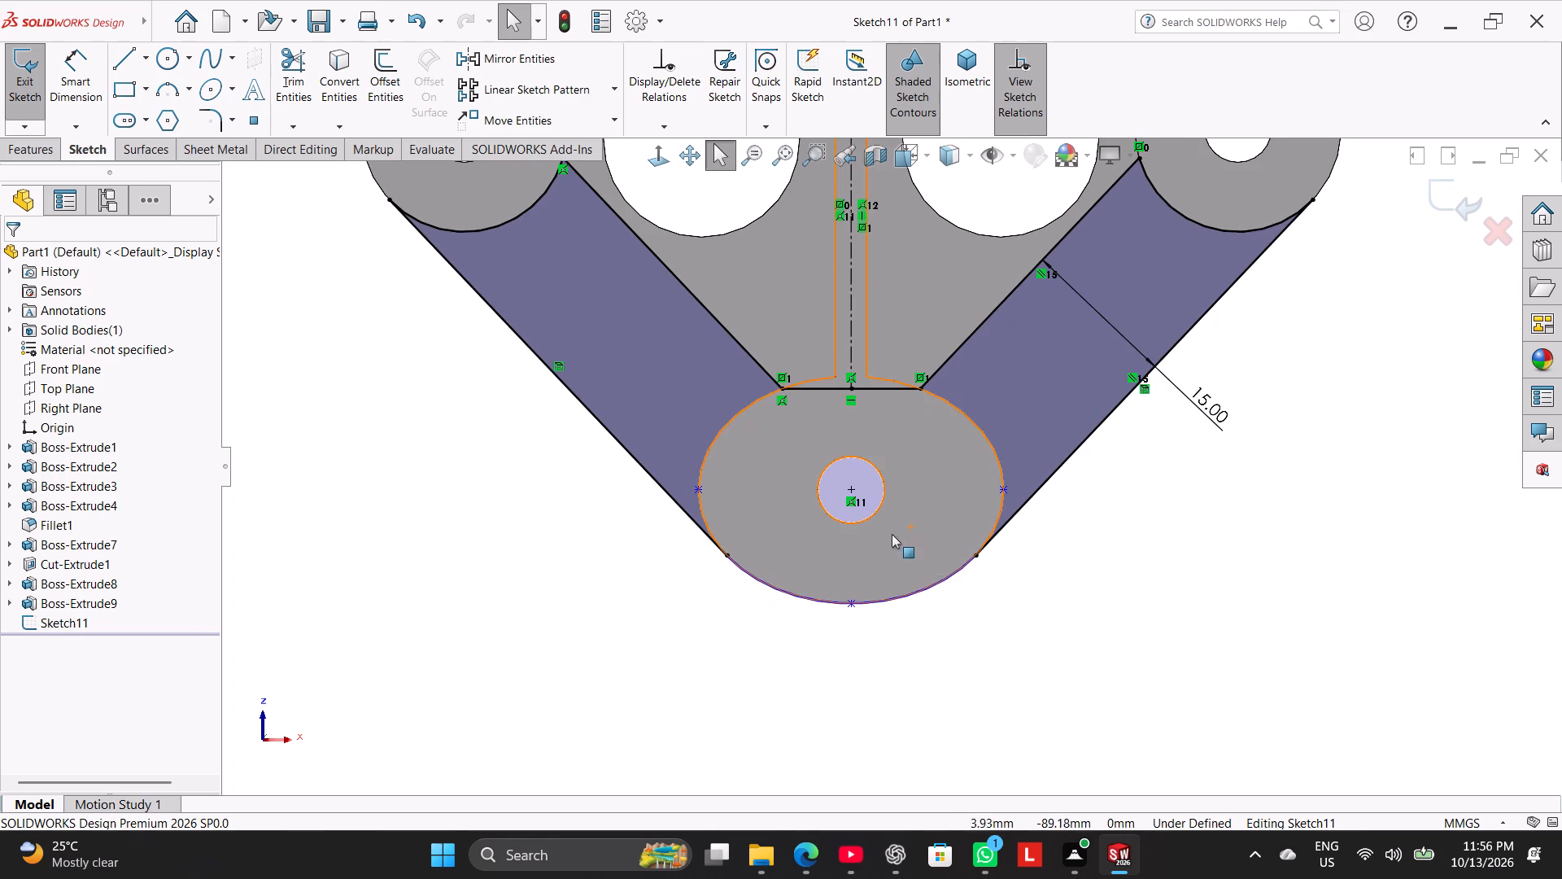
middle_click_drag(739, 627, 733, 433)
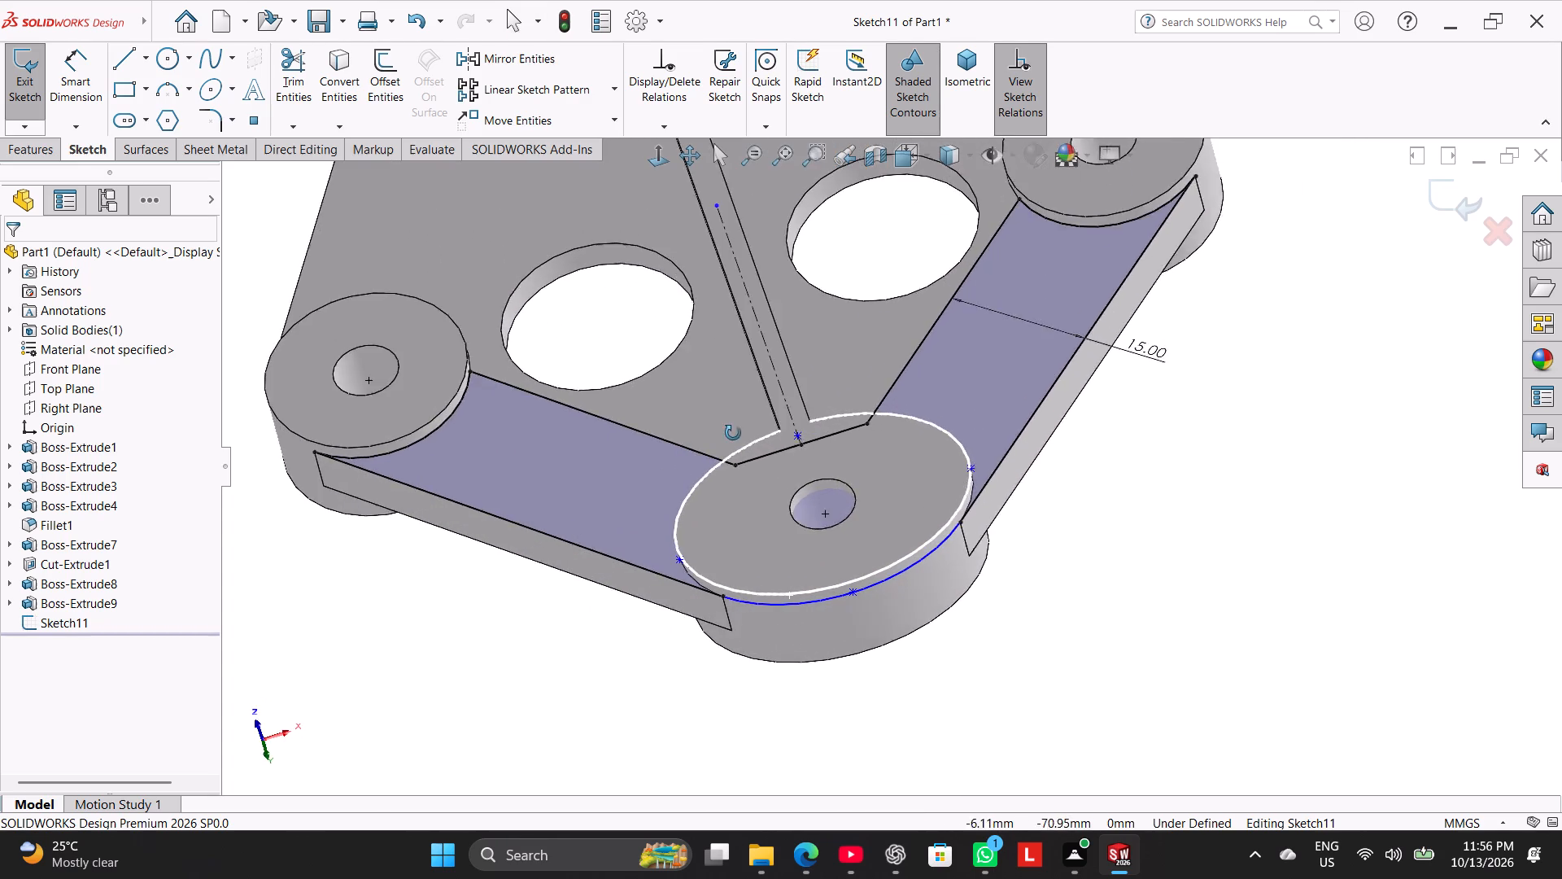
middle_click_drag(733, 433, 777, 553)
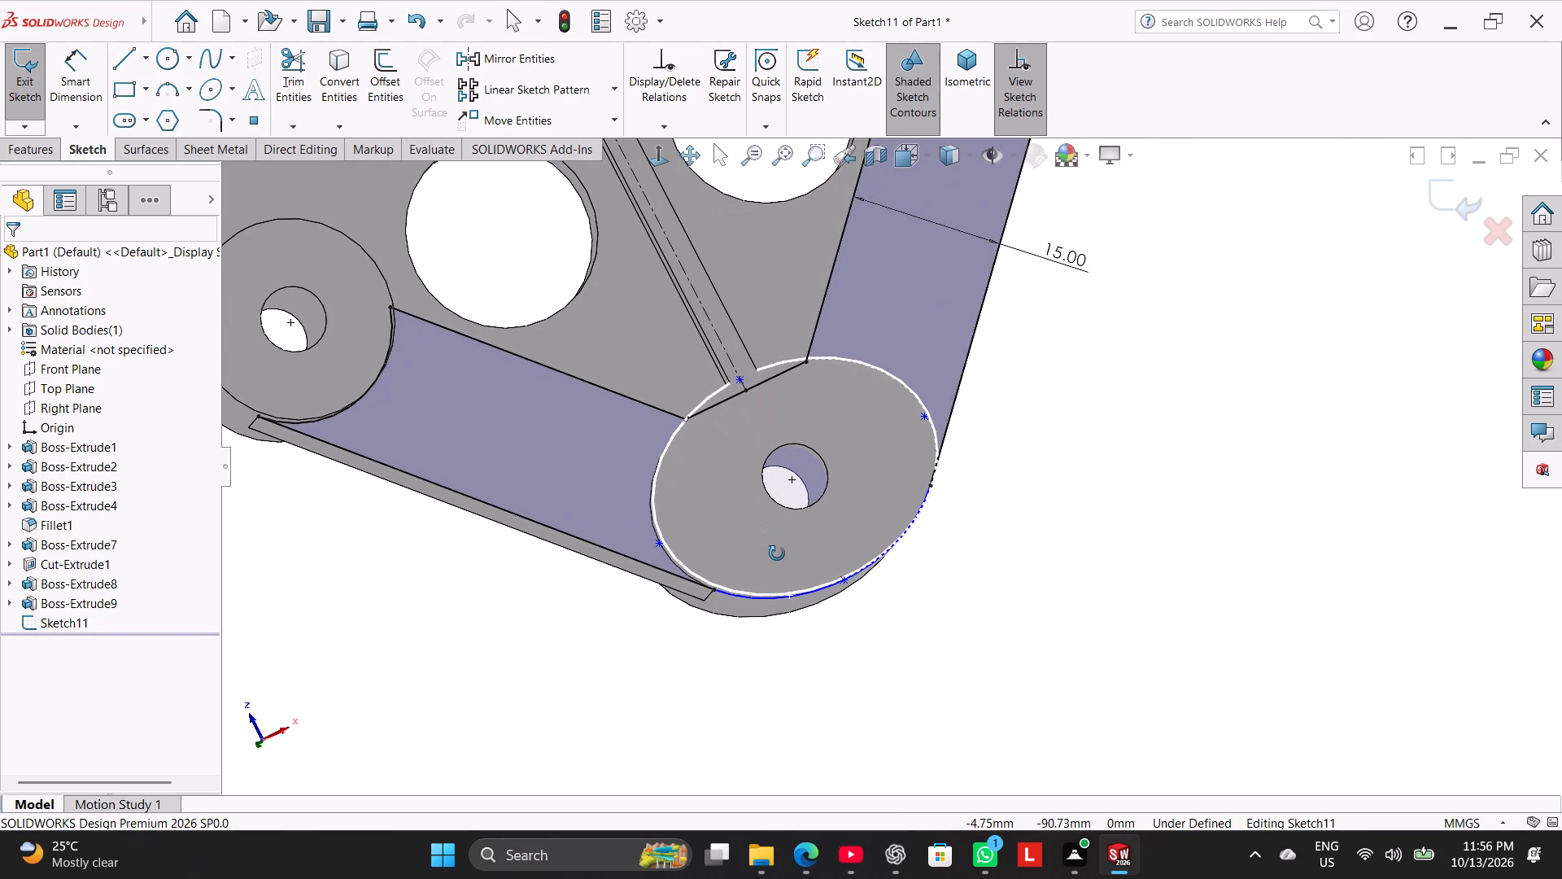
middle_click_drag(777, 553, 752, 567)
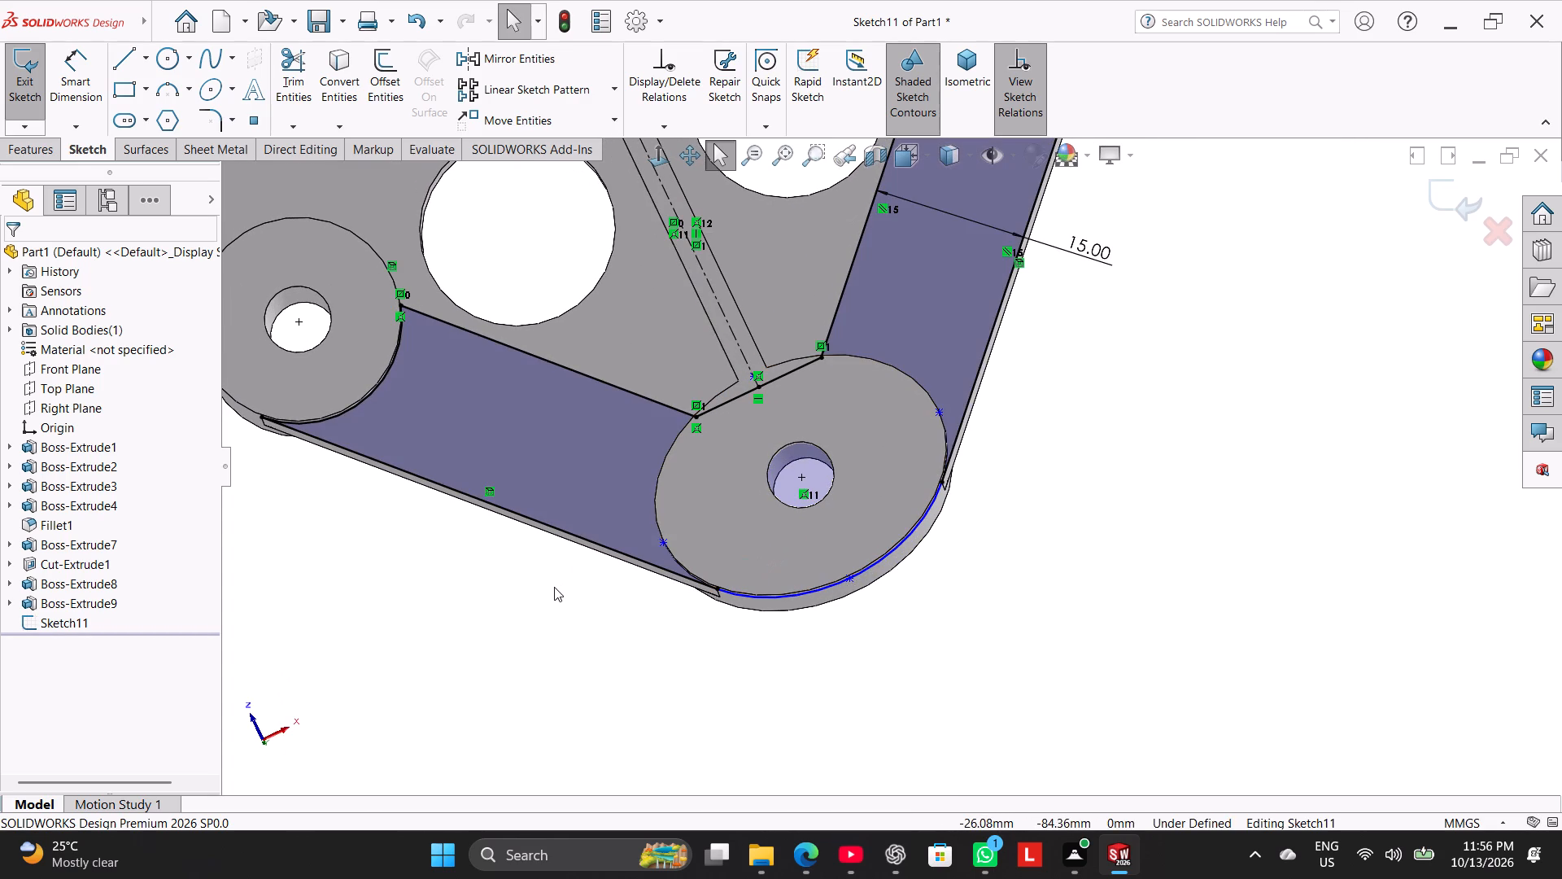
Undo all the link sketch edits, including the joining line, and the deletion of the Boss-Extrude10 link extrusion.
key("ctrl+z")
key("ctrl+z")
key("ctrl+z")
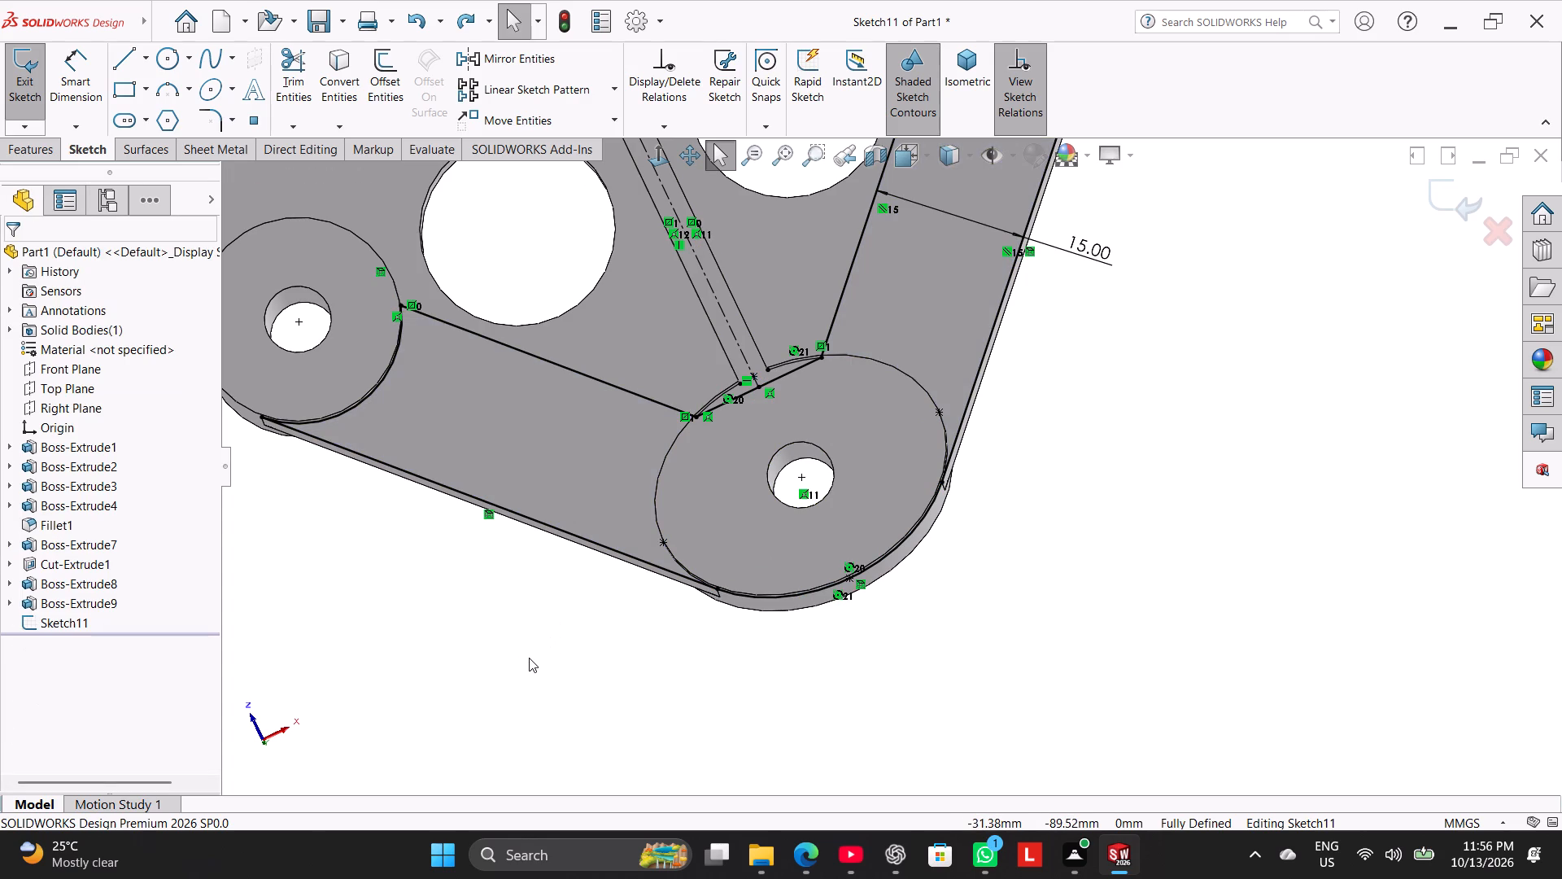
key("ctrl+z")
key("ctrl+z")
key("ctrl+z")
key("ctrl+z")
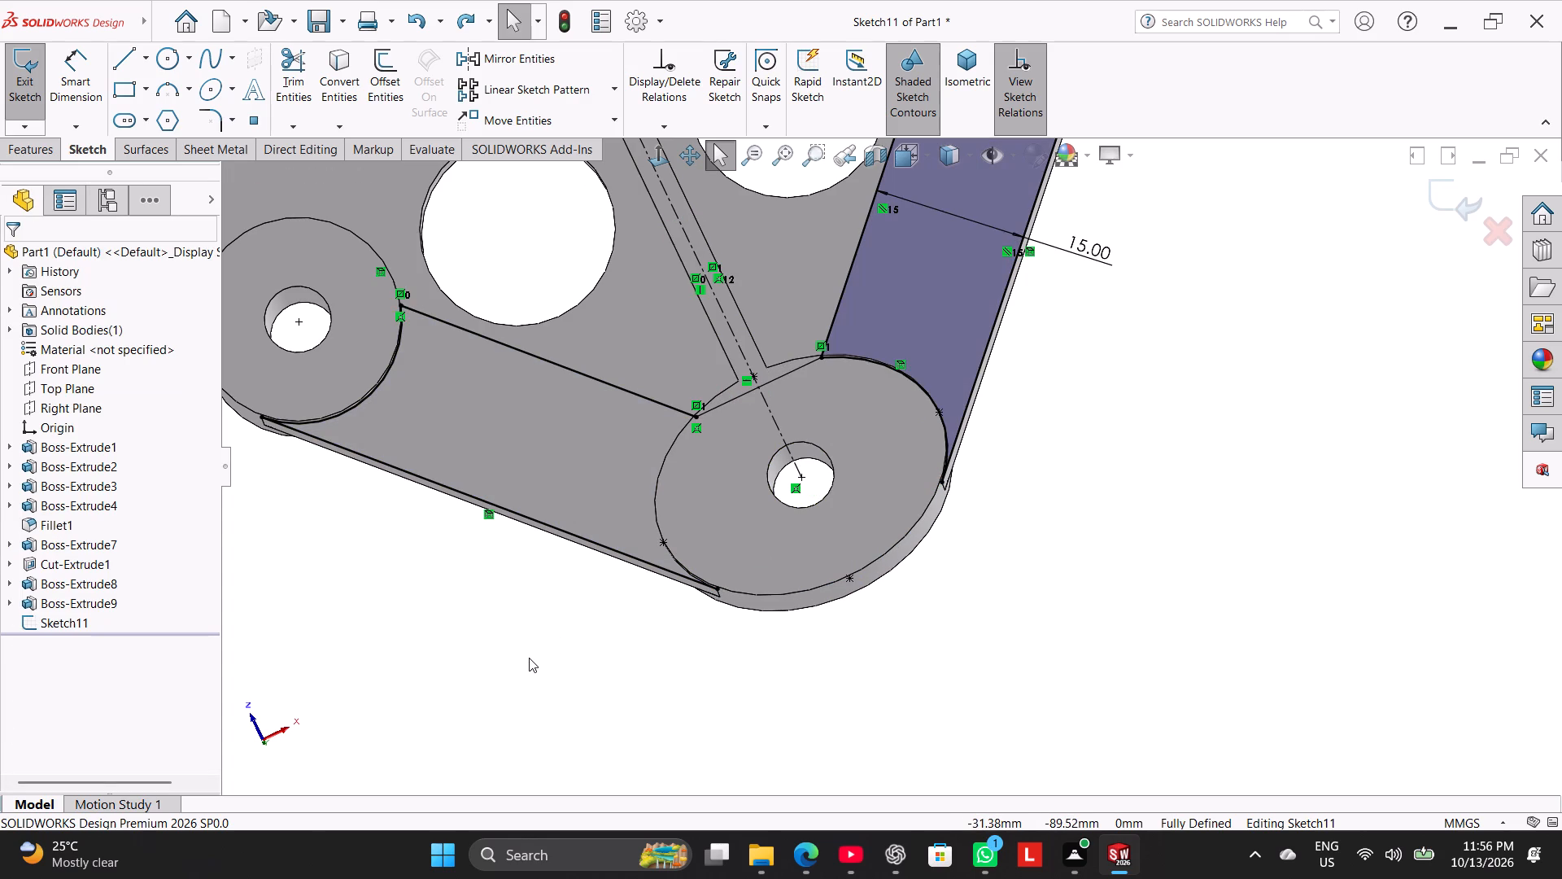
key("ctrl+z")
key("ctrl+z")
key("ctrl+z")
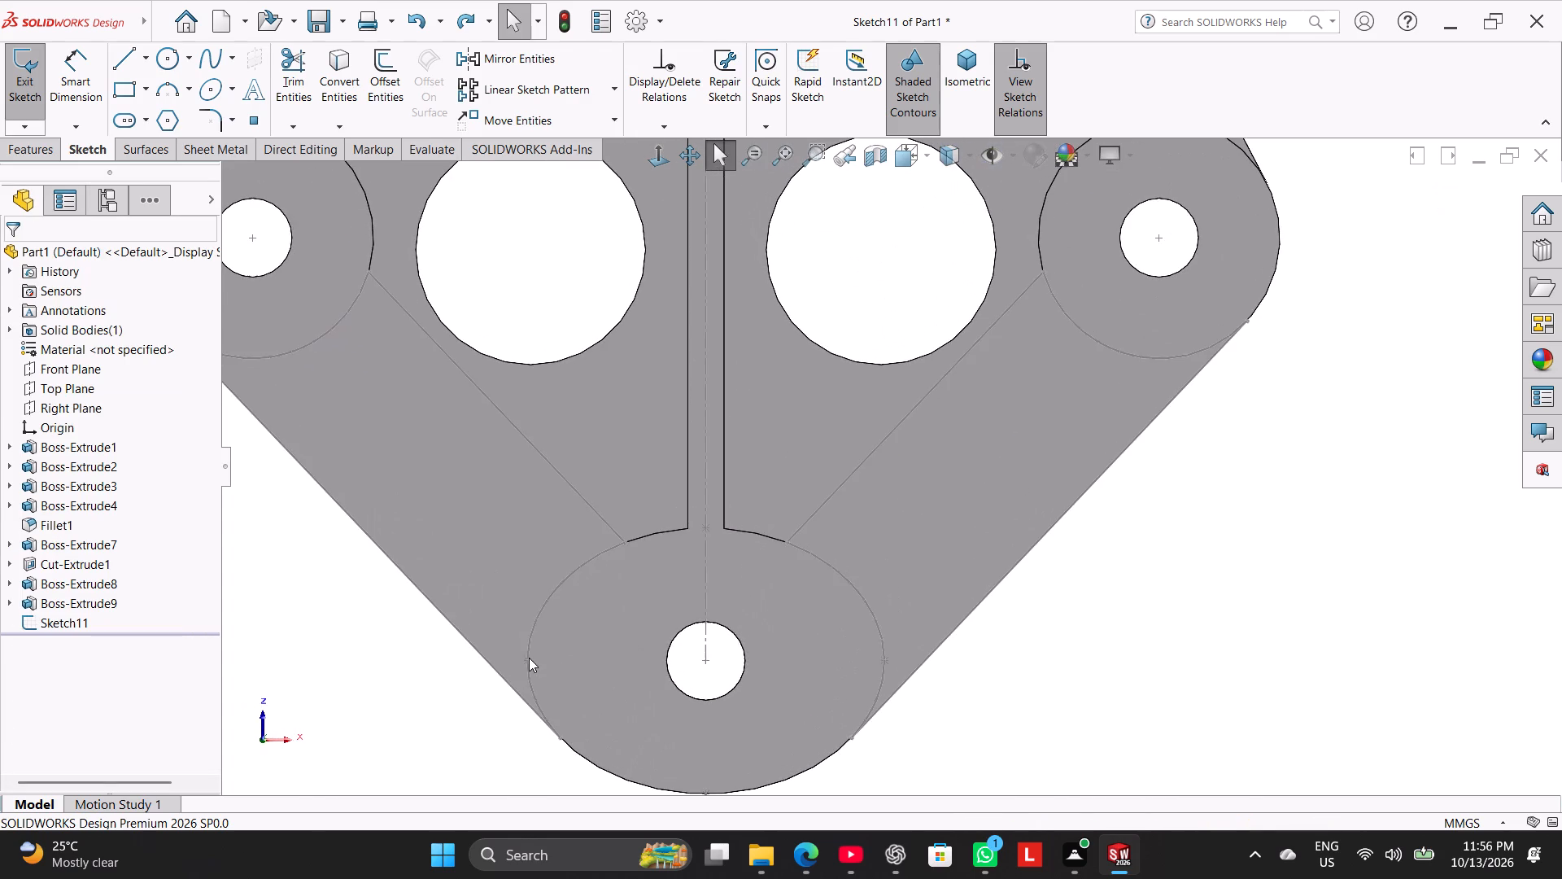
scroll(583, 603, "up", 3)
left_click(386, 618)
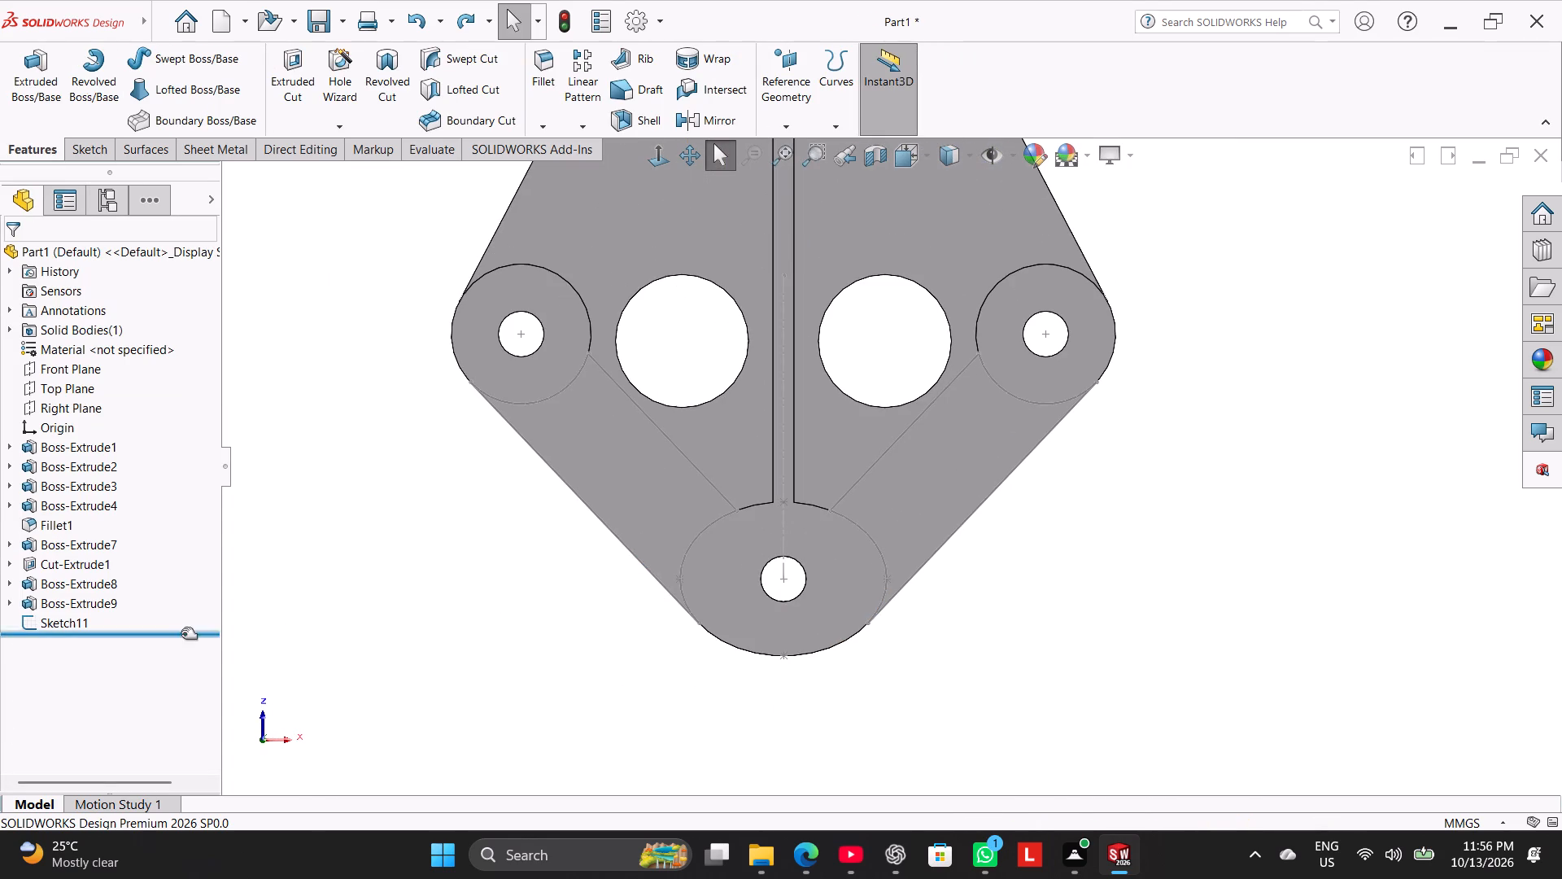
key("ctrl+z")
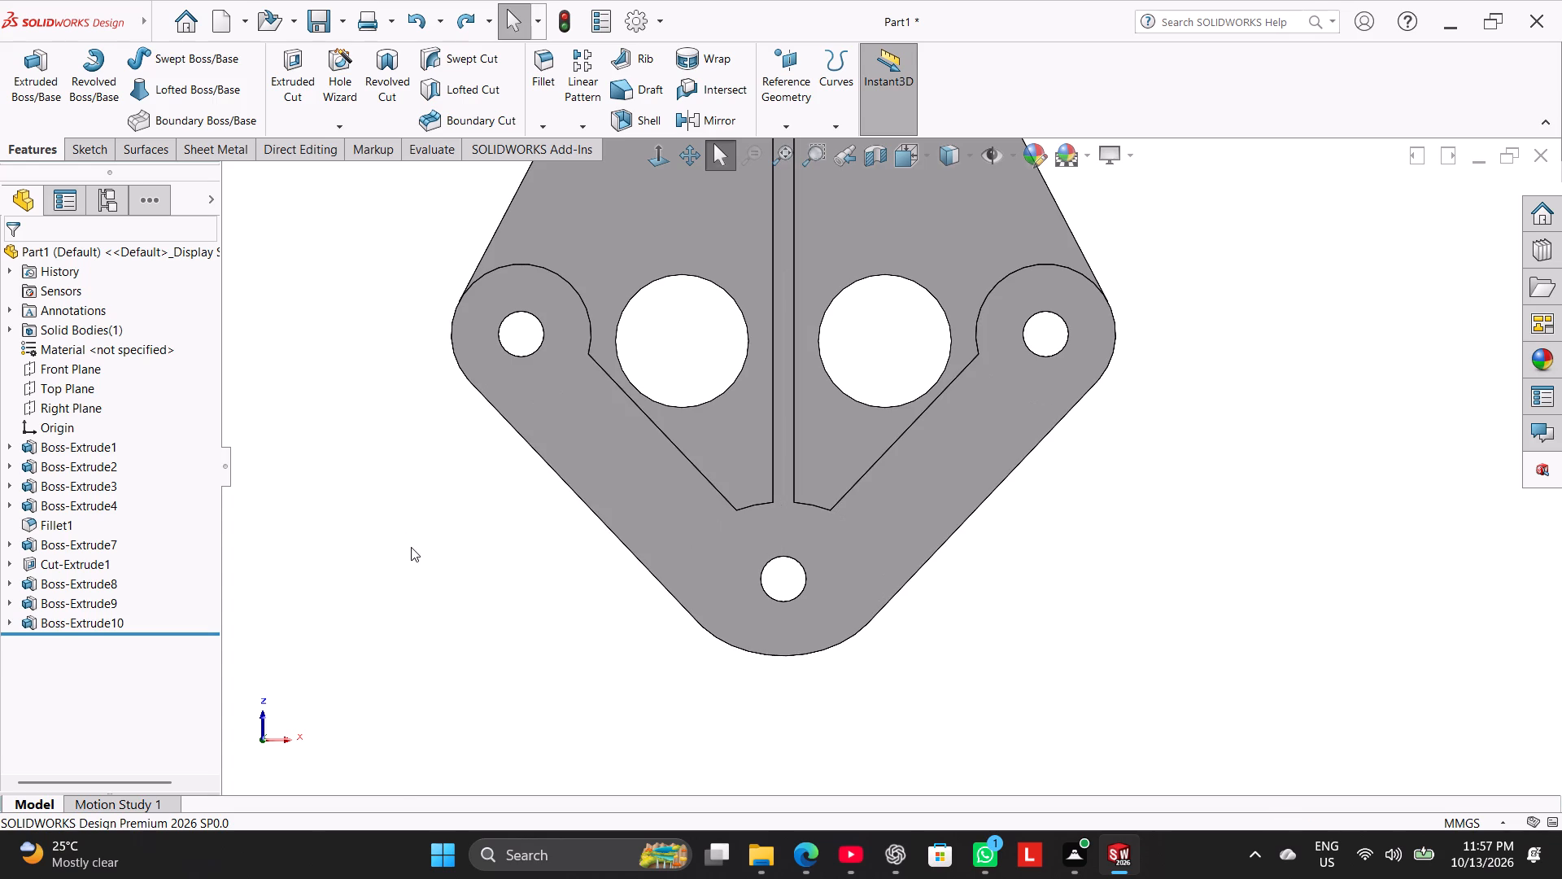
Start a sketch on the shared underside face of the links and draw a horizontal line joining their two inner corners.
left_click(411, 547)
middle_click_drag(431, 541, 324, 453)
left_click(351, 487)
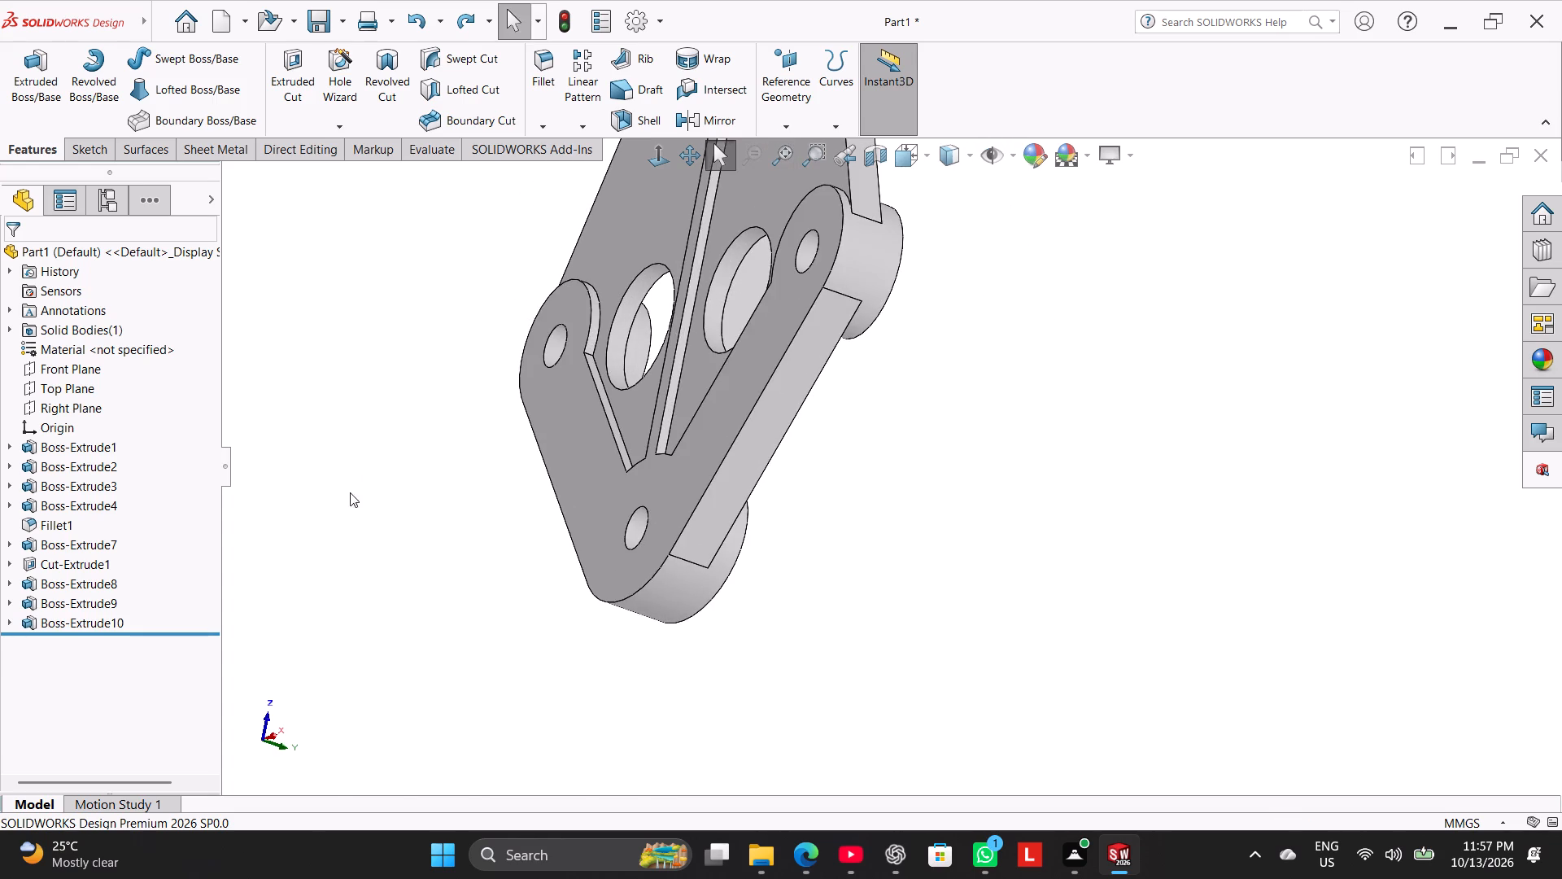
middle_click_drag(365, 487, 394, 511)
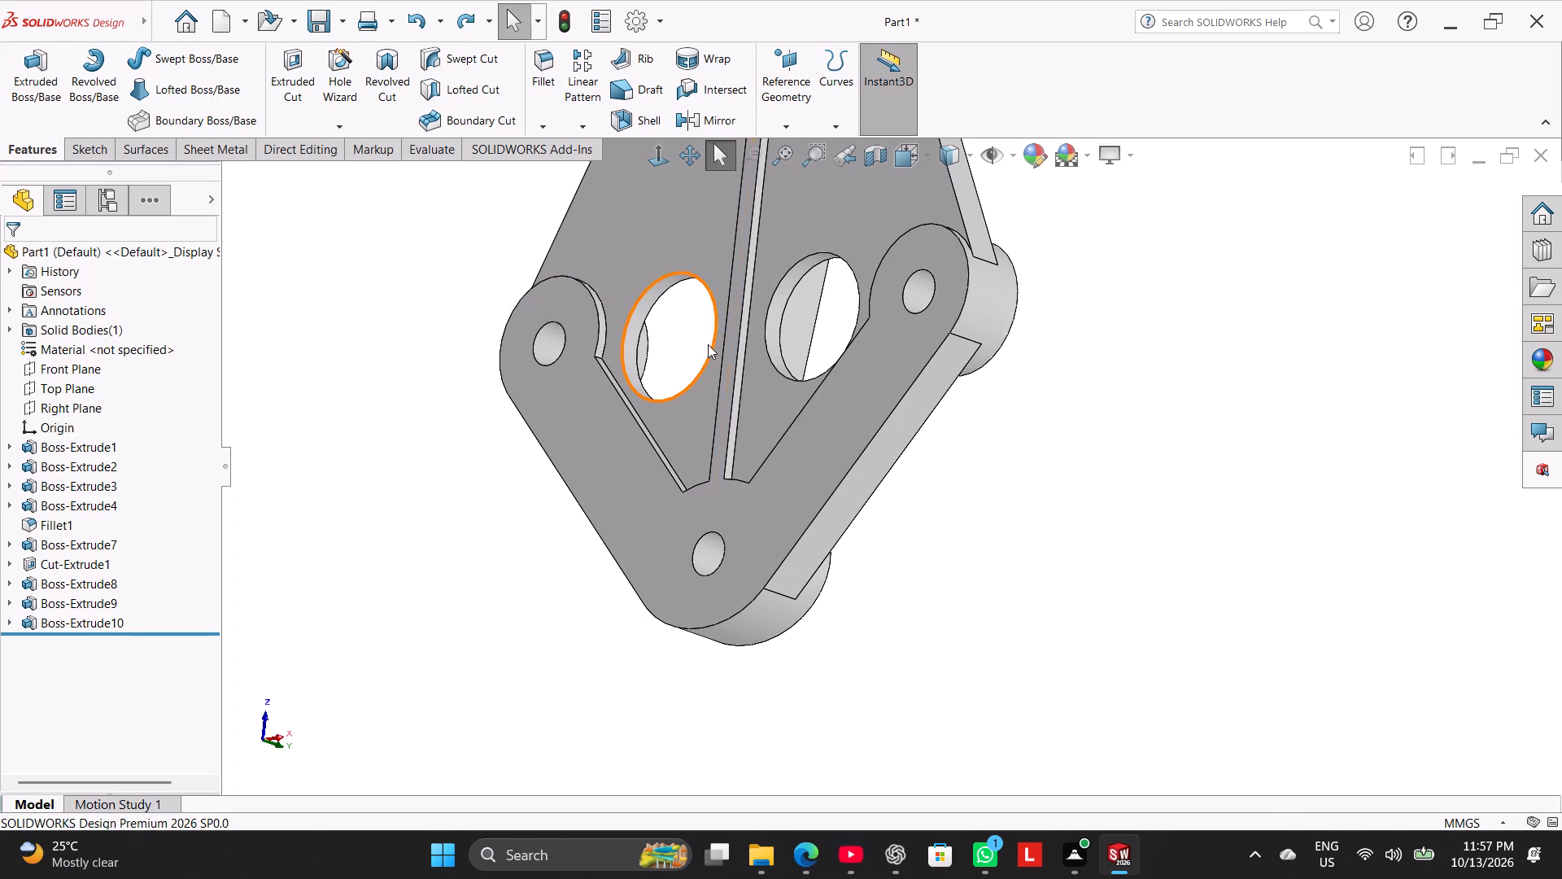
right_click(740, 510)
left_click(789, 472)
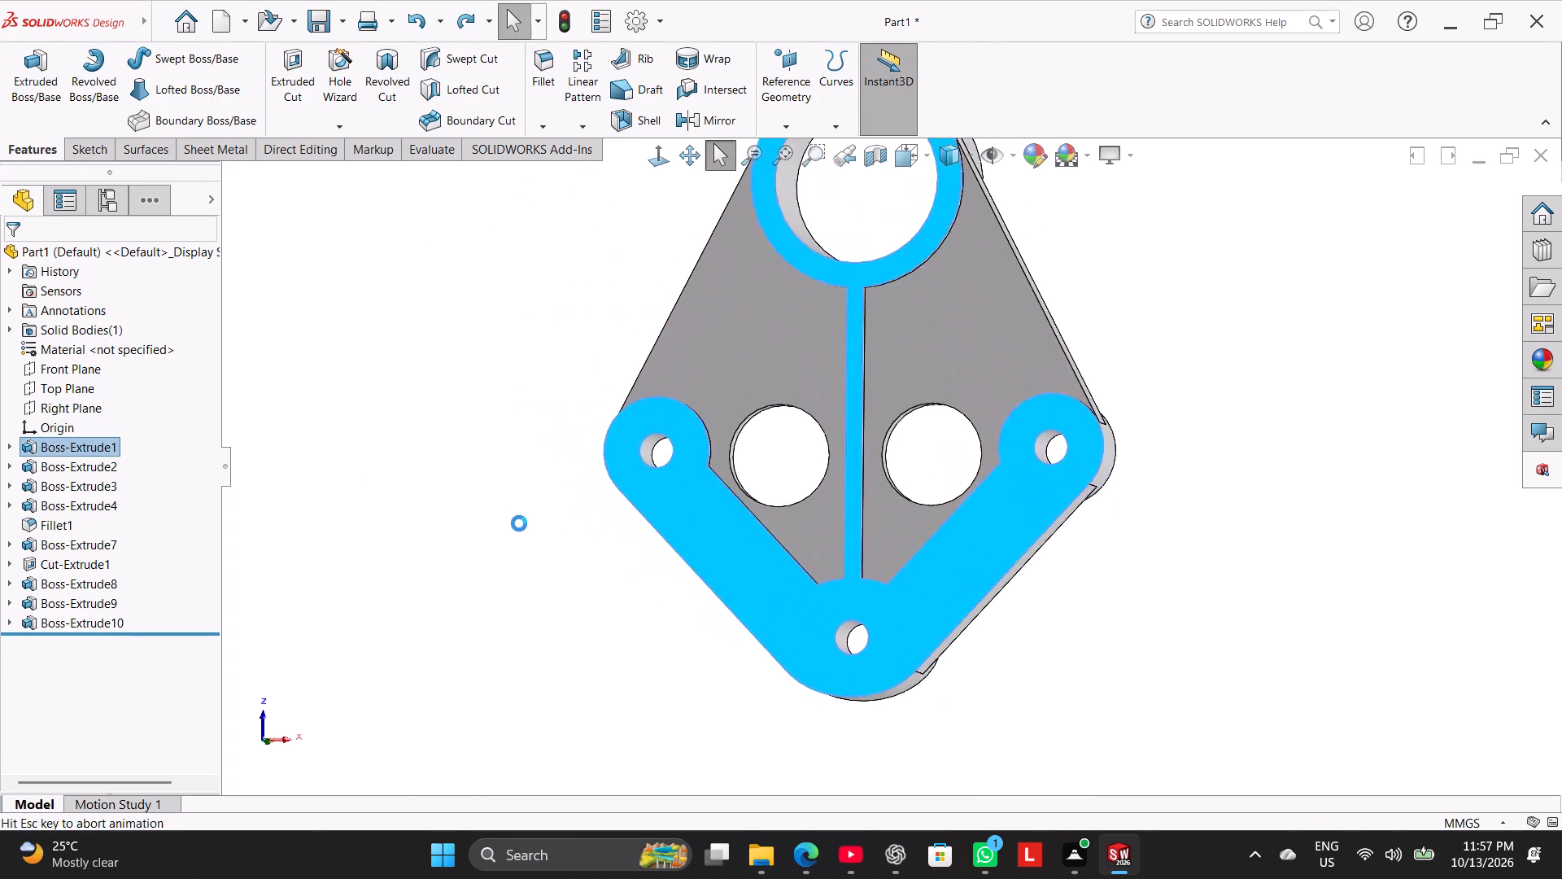
left_click(517, 523)
left_click(132, 59)
scroll(756, 658, "down", 4)
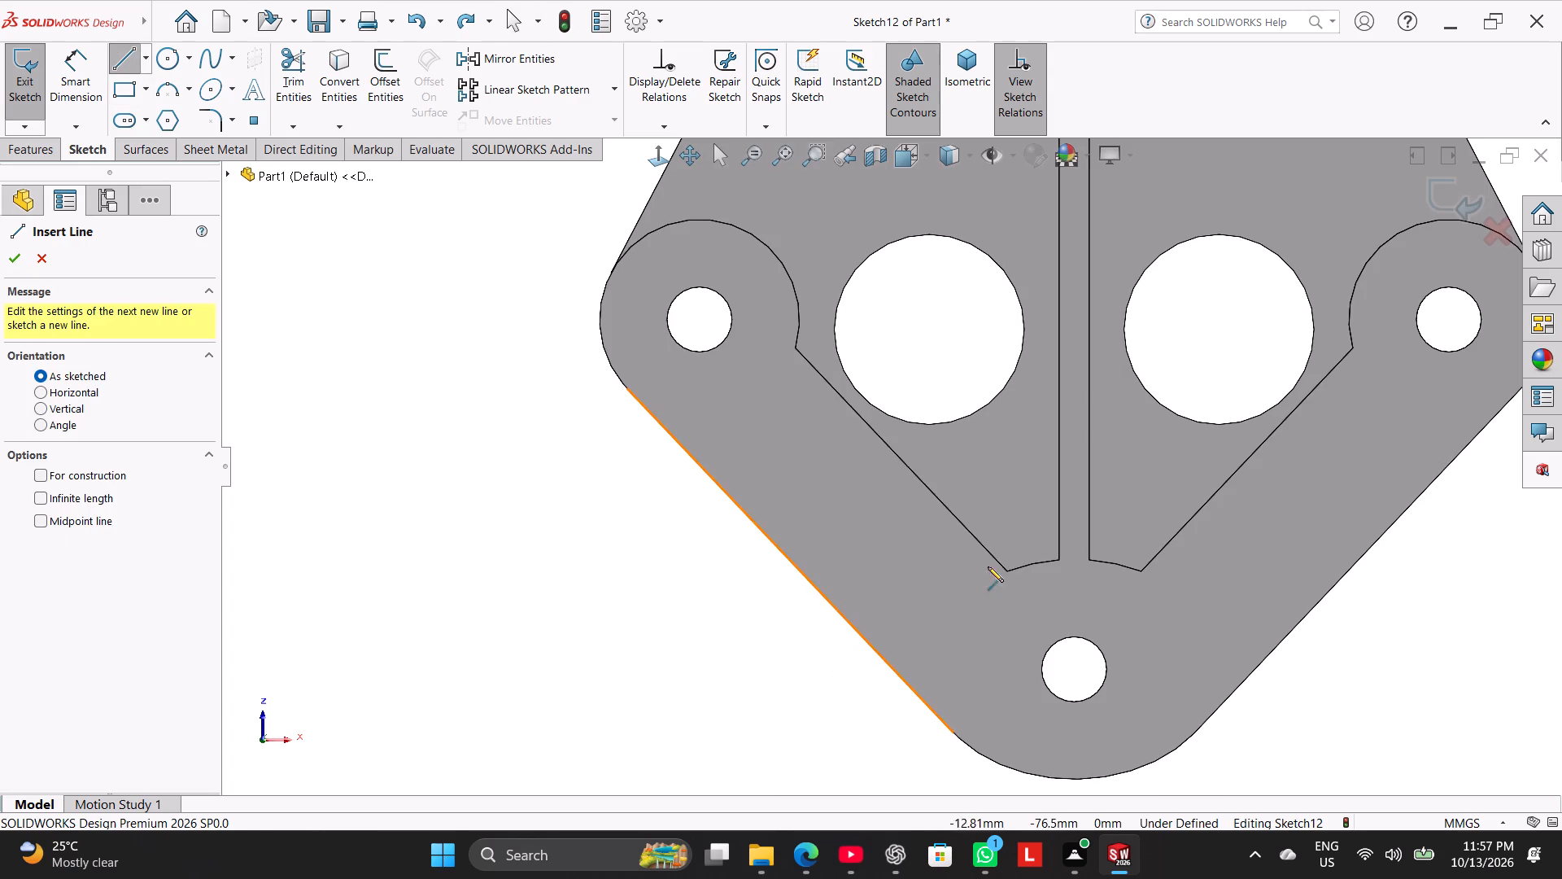
left_click(1009, 574)
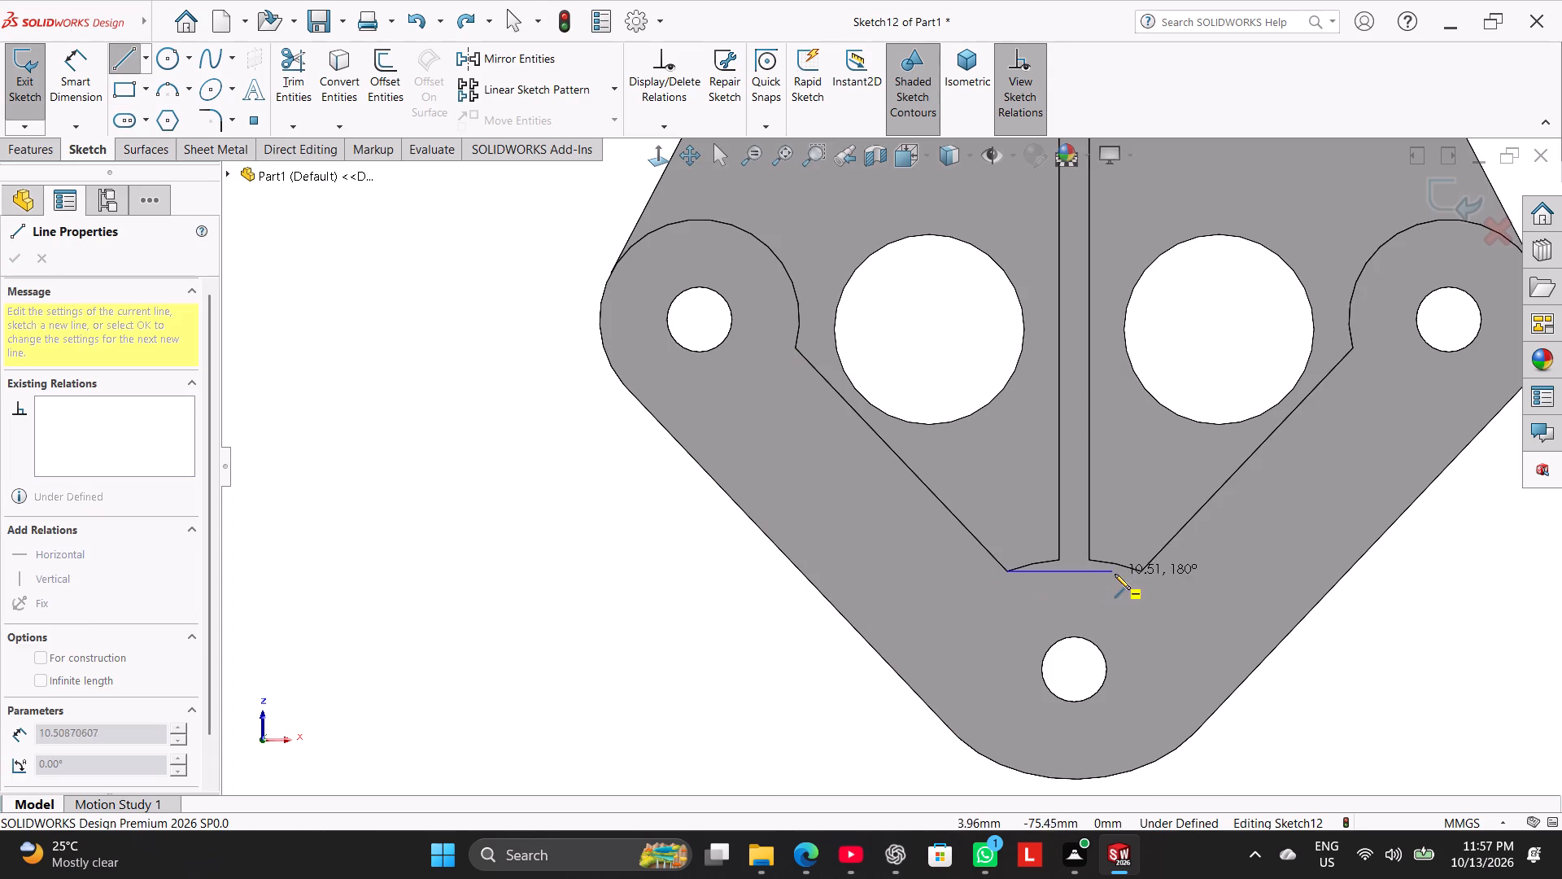
left_click(1142, 573)
right_click(644, 655)
left_click(682, 662)
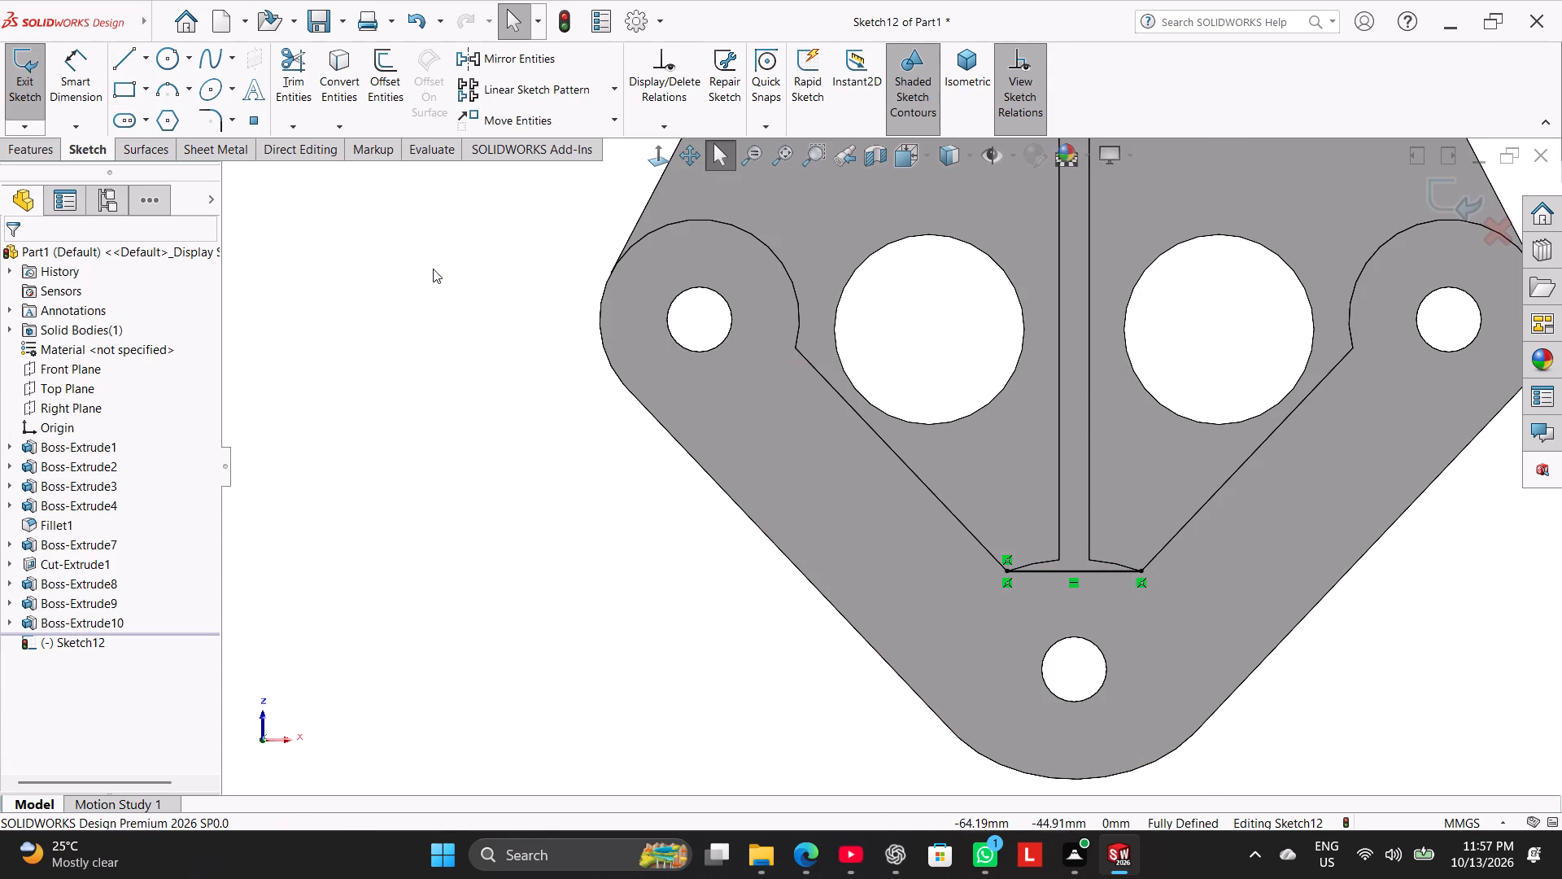
Convert the two short arc edges on either side of the central rib into the sketch.
scroll(433, 269, "down", 1)
left_click(339, 79)
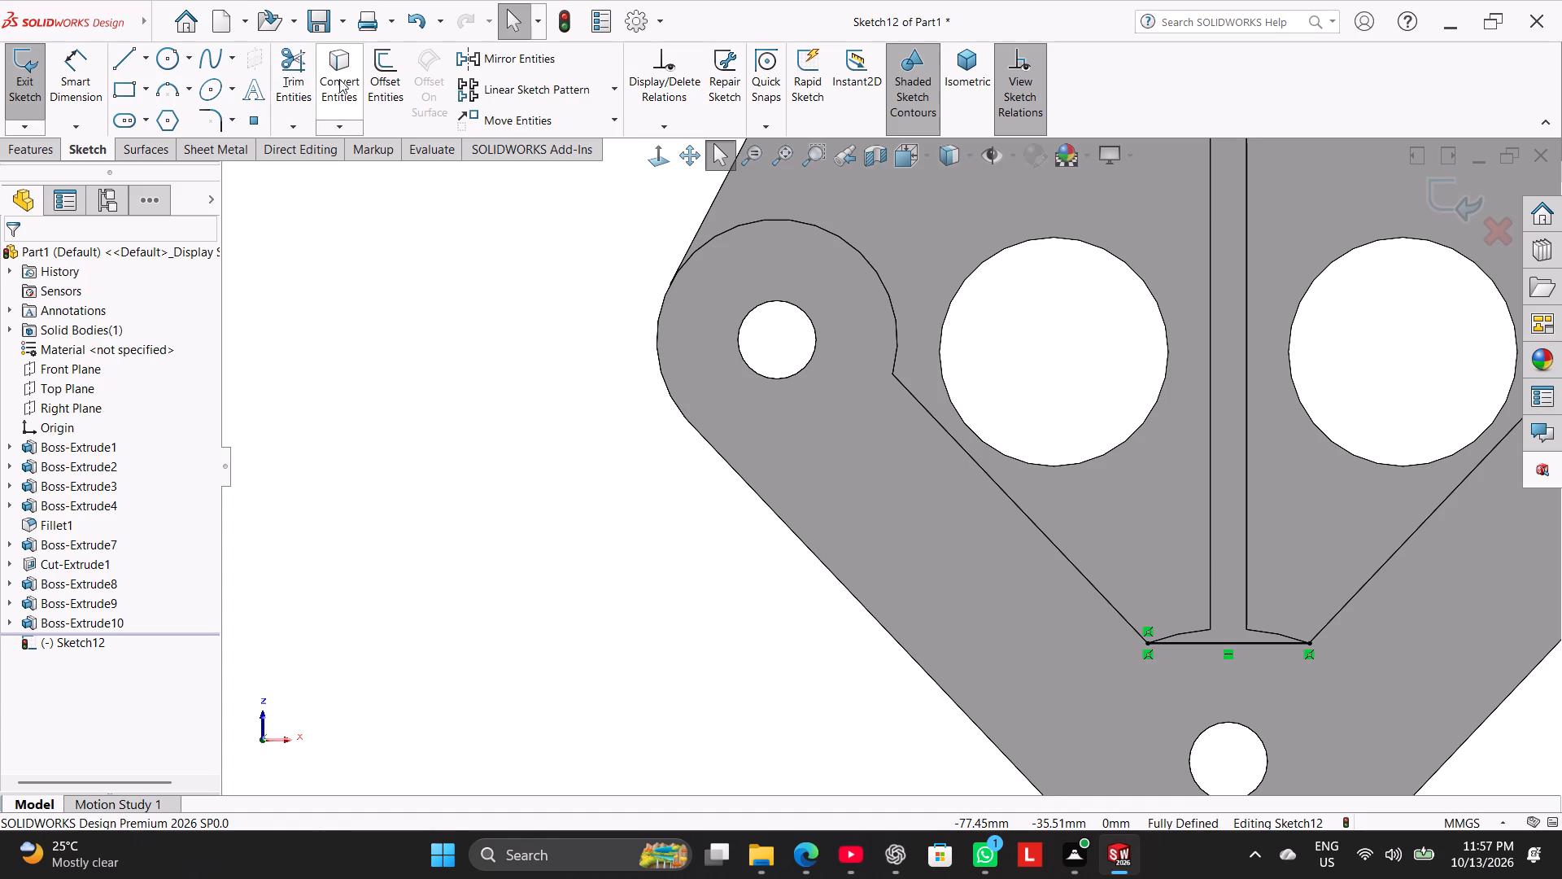
left_click(1199, 630)
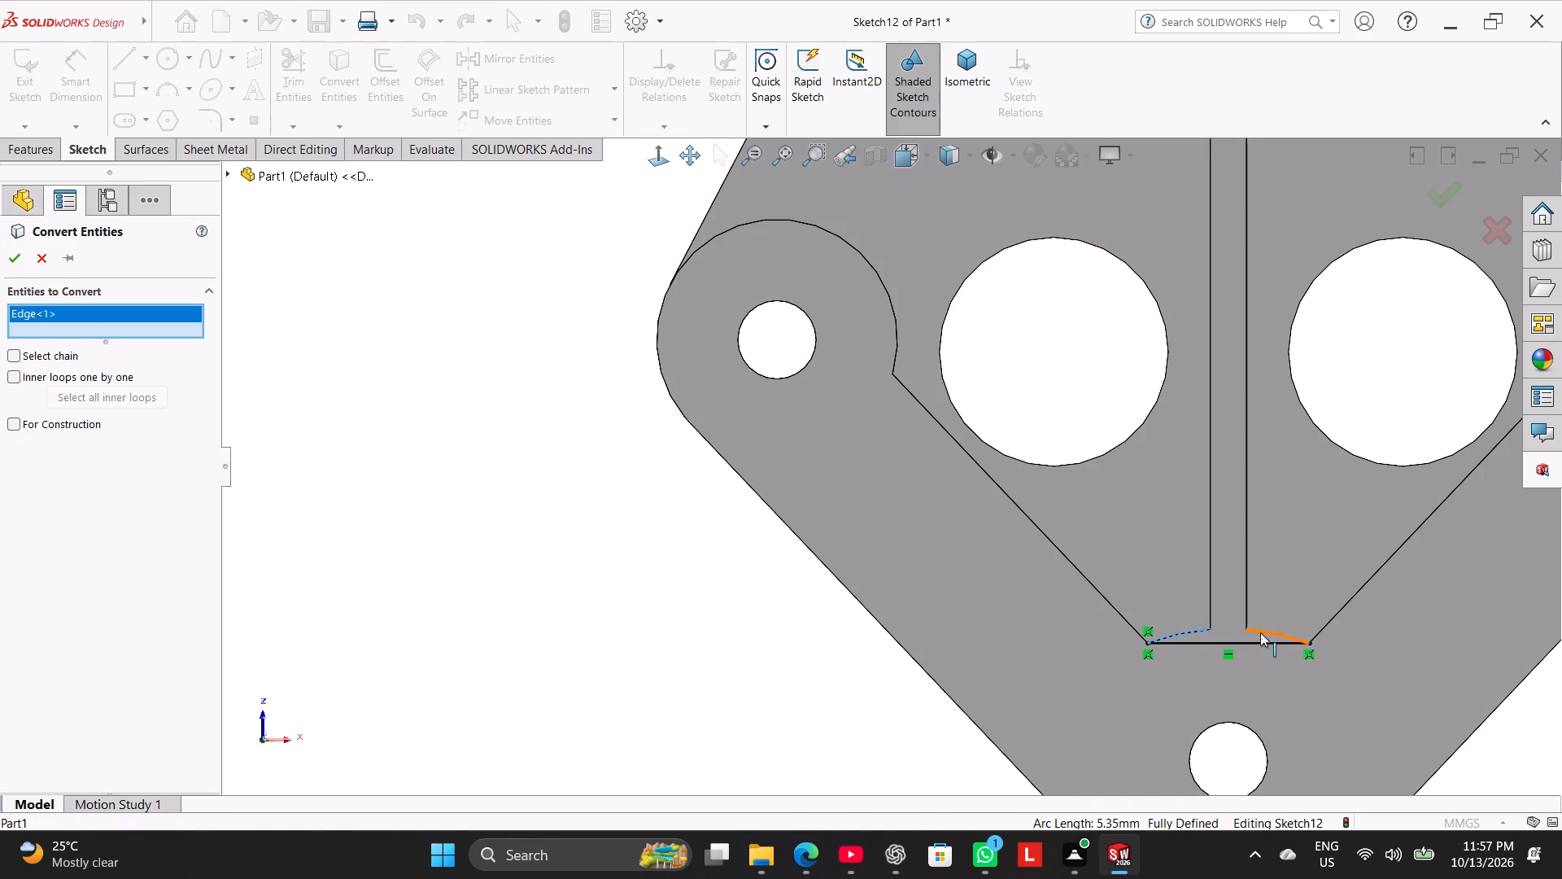
left_click(1263, 632)
right_click(578, 588)
left_click(635, 706)
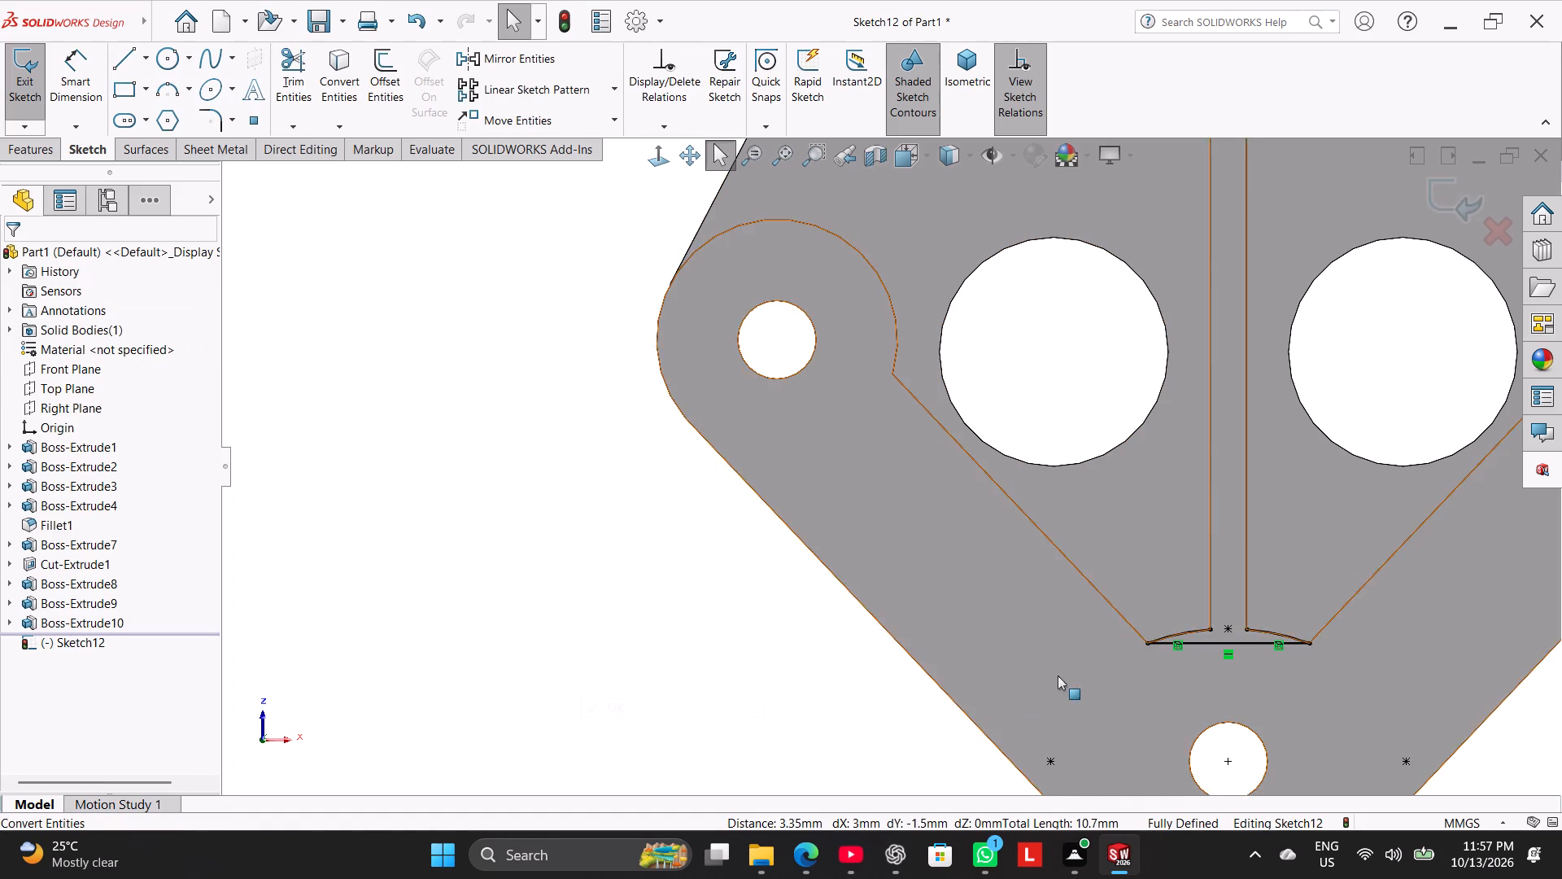
Extend one converted arc across the rib to the other arc's endpoint, closing the thin segment above the line.
scroll(1171, 654, "down", 4)
left_click_drag(1179, 552, 1249, 540)
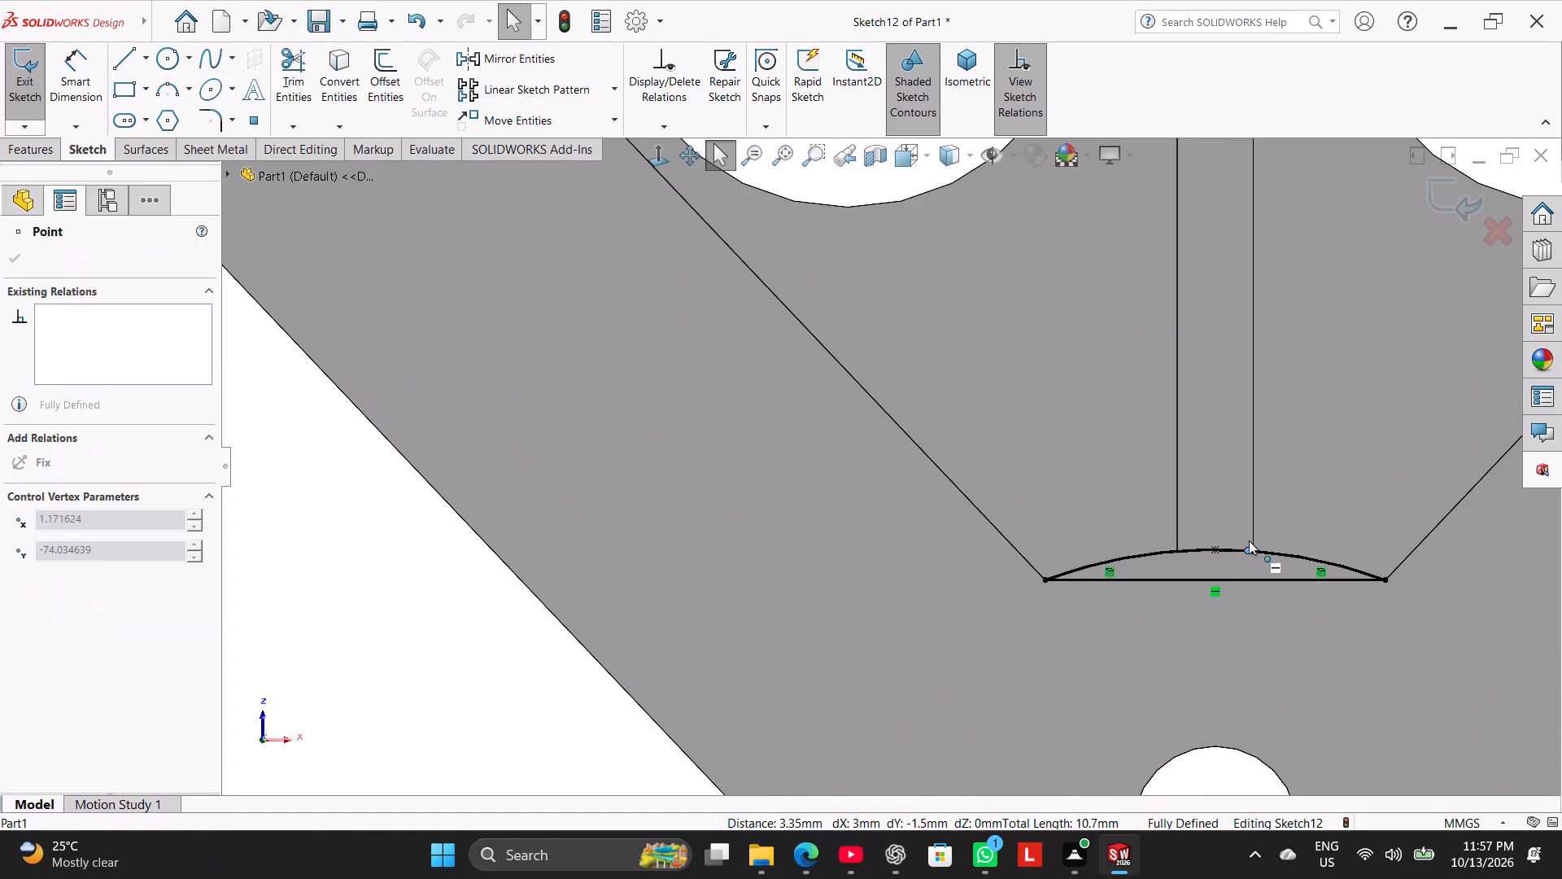
left_click_drag(1249, 540, 1260, 540)
left_click(395, 676)
scroll(452, 603, "up", 2)
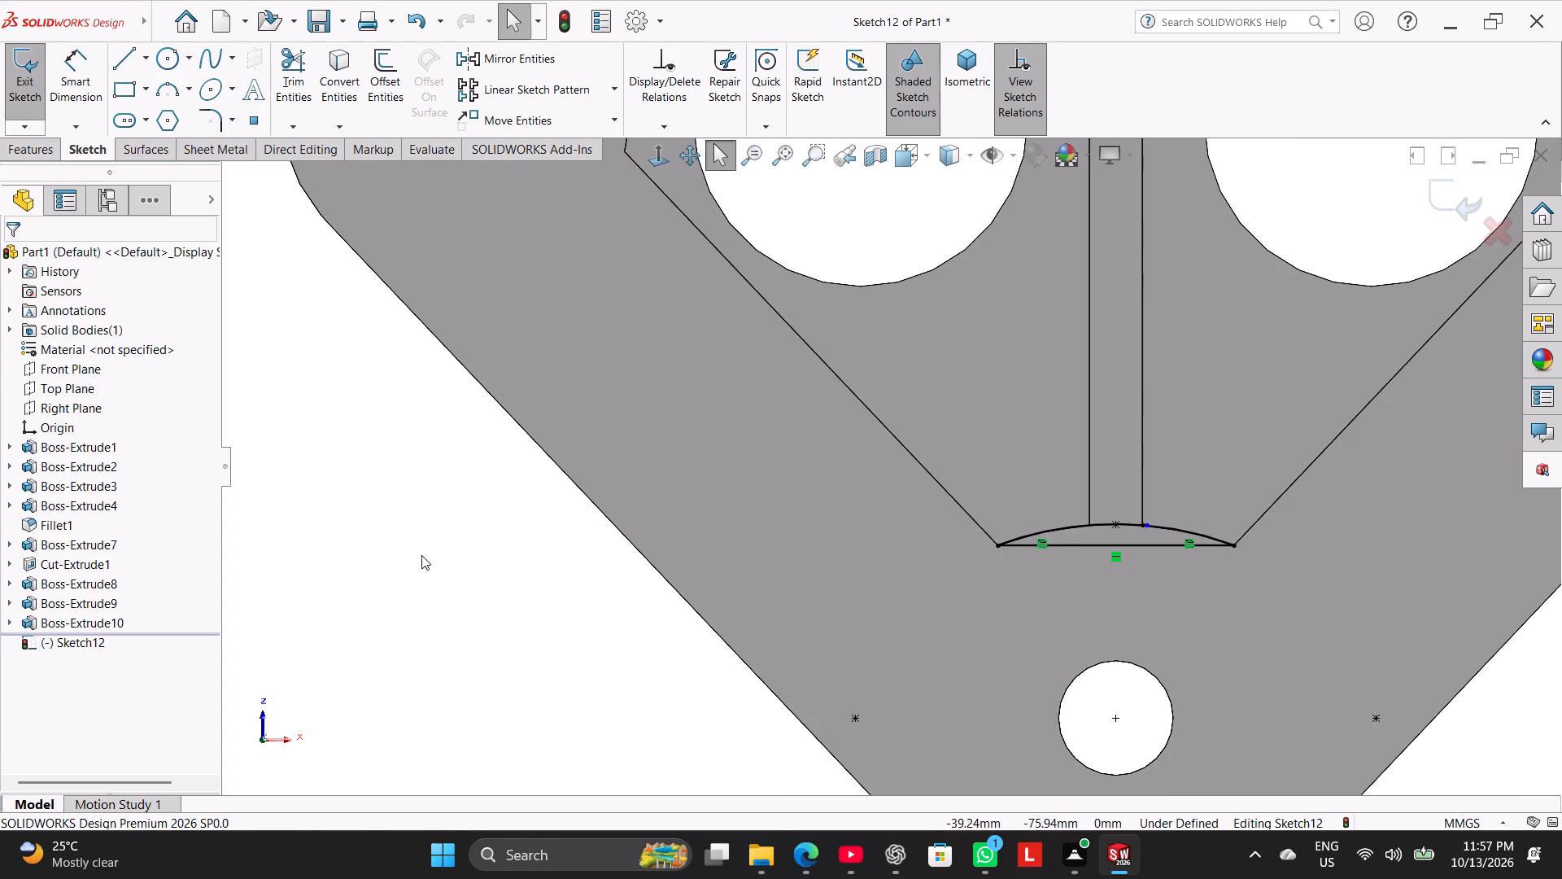
left_click_drag(1150, 529, 1126, 527)
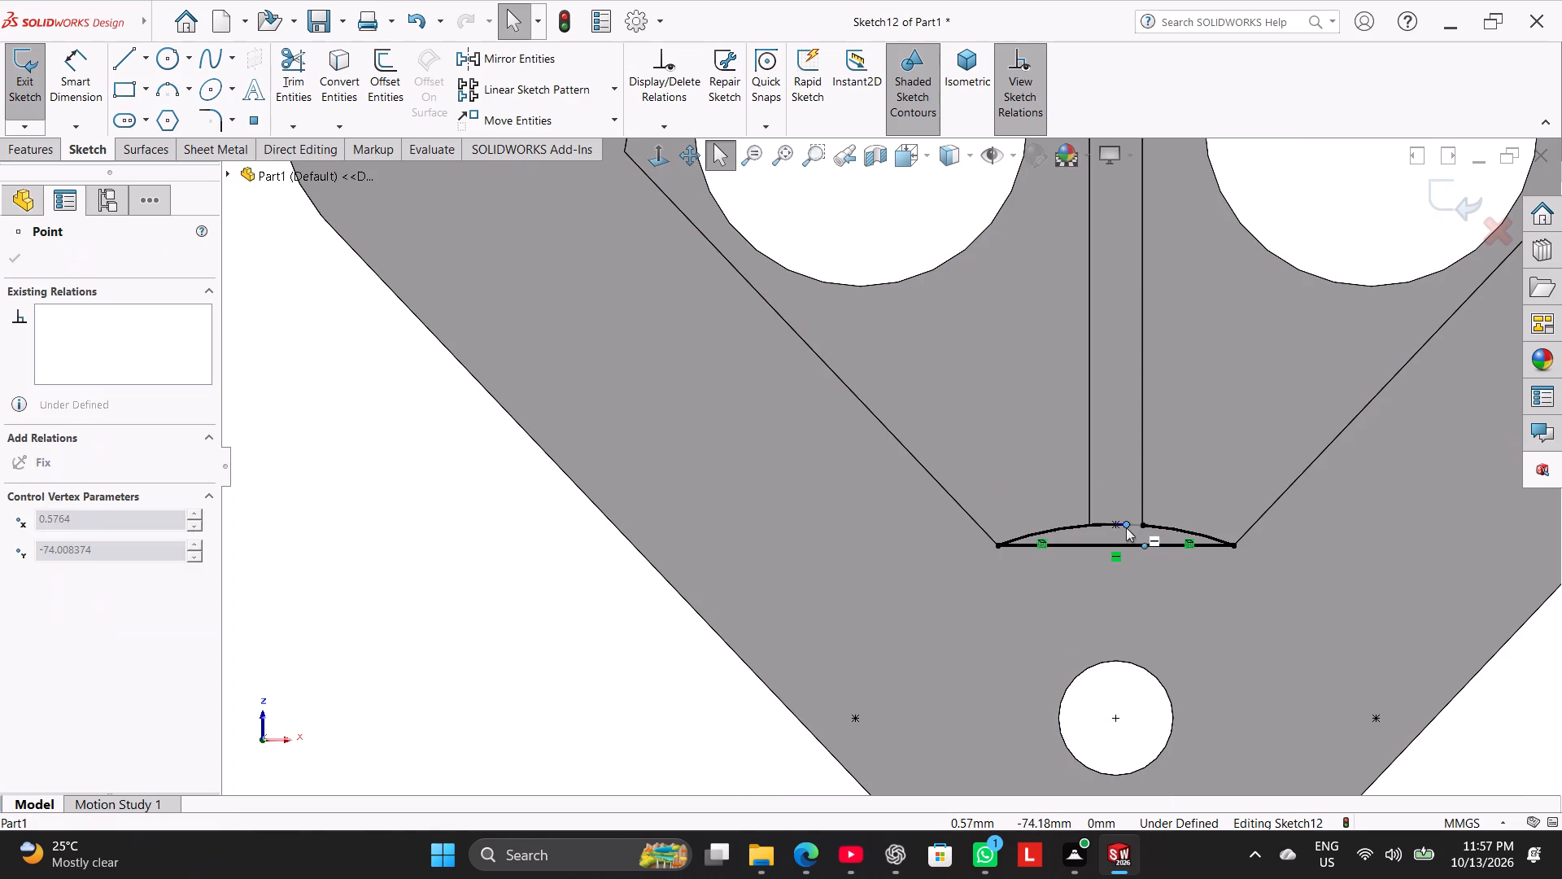
left_click_drag(1126, 527, 1137, 528)
left_click(616, 670)
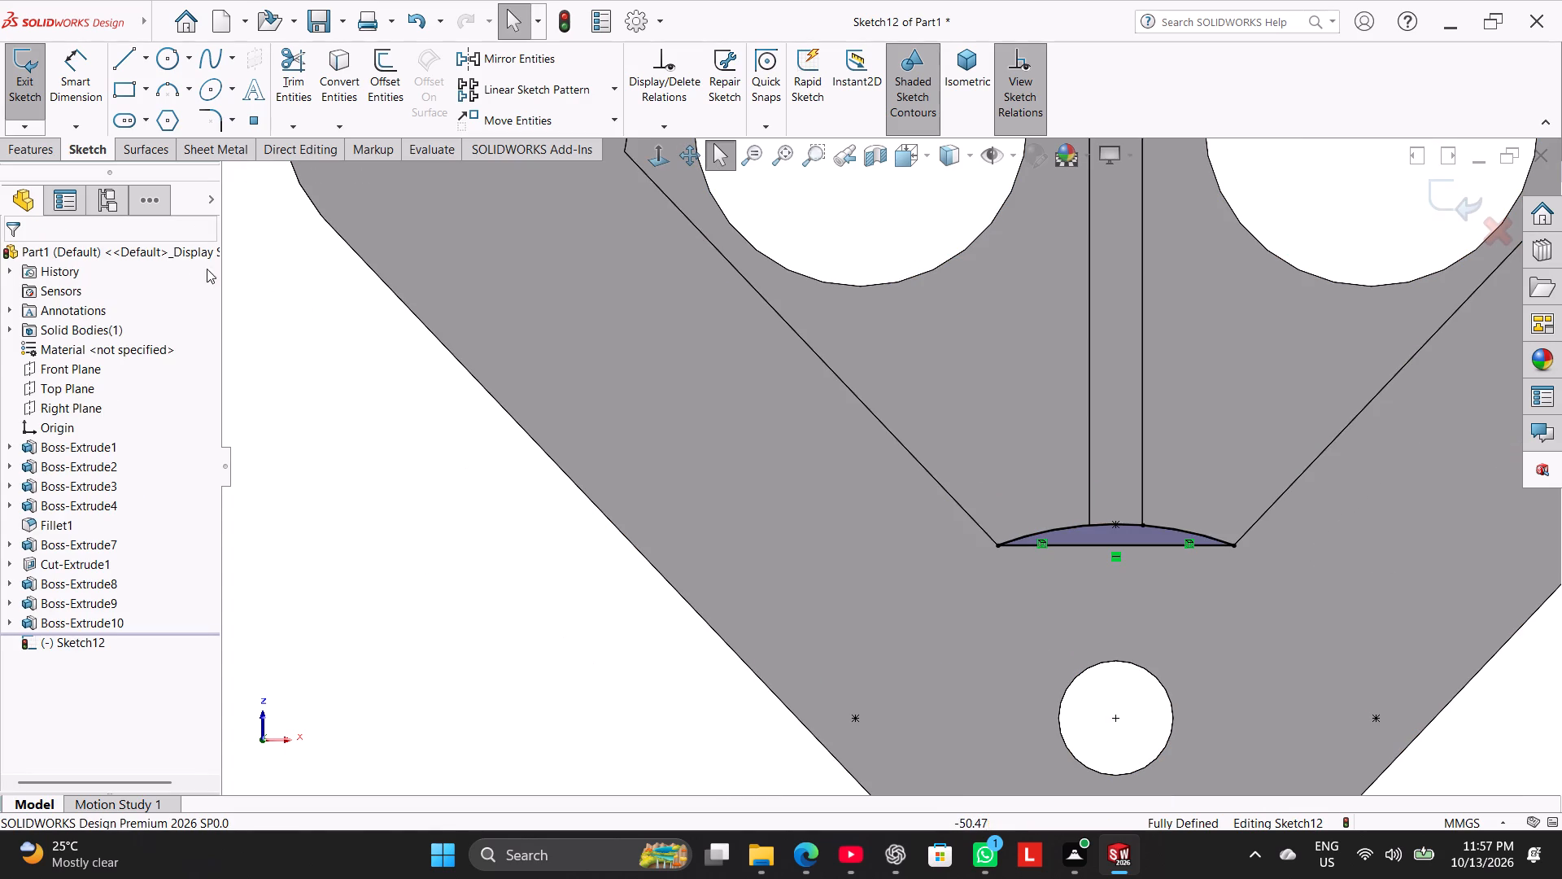
Cut-extrude the closed arc segment with a blind depth of 3 mm.
left_click(15, 151)
left_click(303, 67)
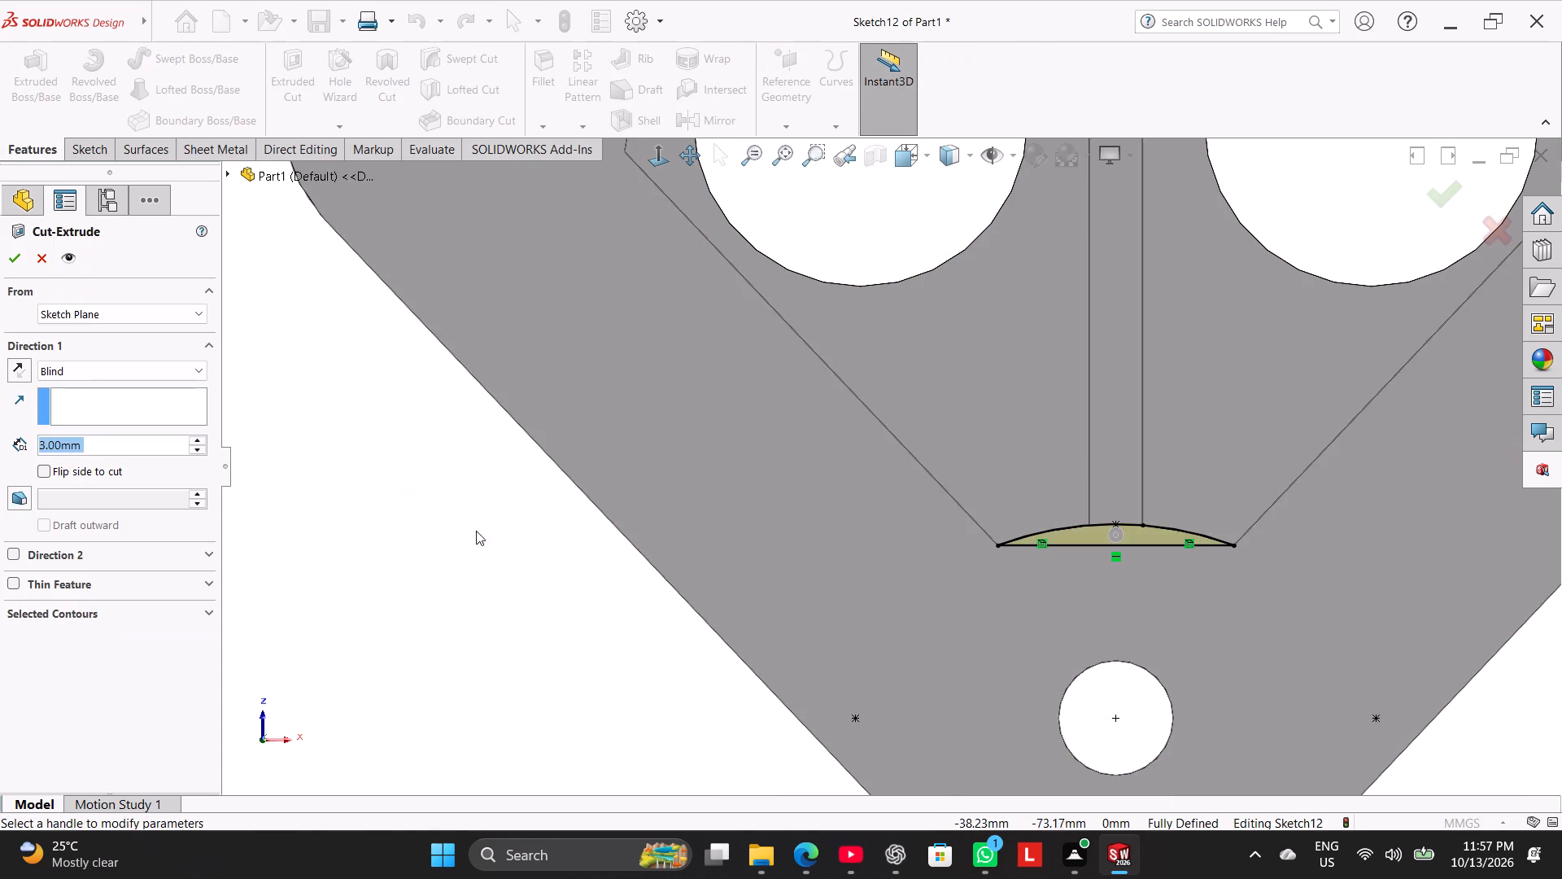
middle_click_drag(514, 538, 395, 588)
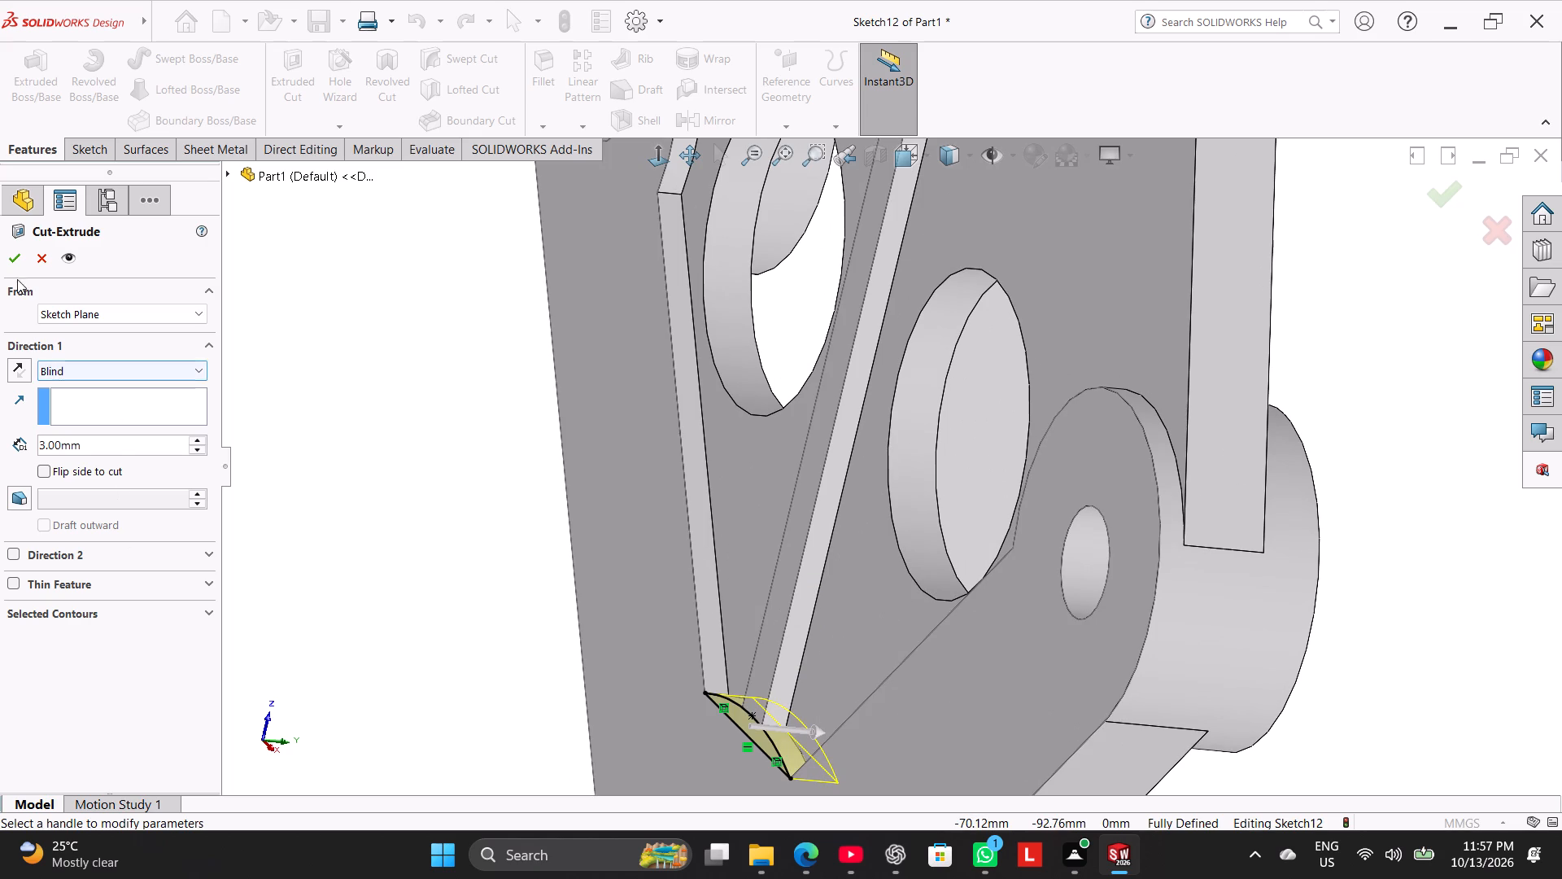
left_click(17, 268)
left_click(346, 483)
Change the segment cut's end condition to Up To Surface, ending at the recessed underside face of the plate.
middle_click_drag(459, 566, 555, 544)
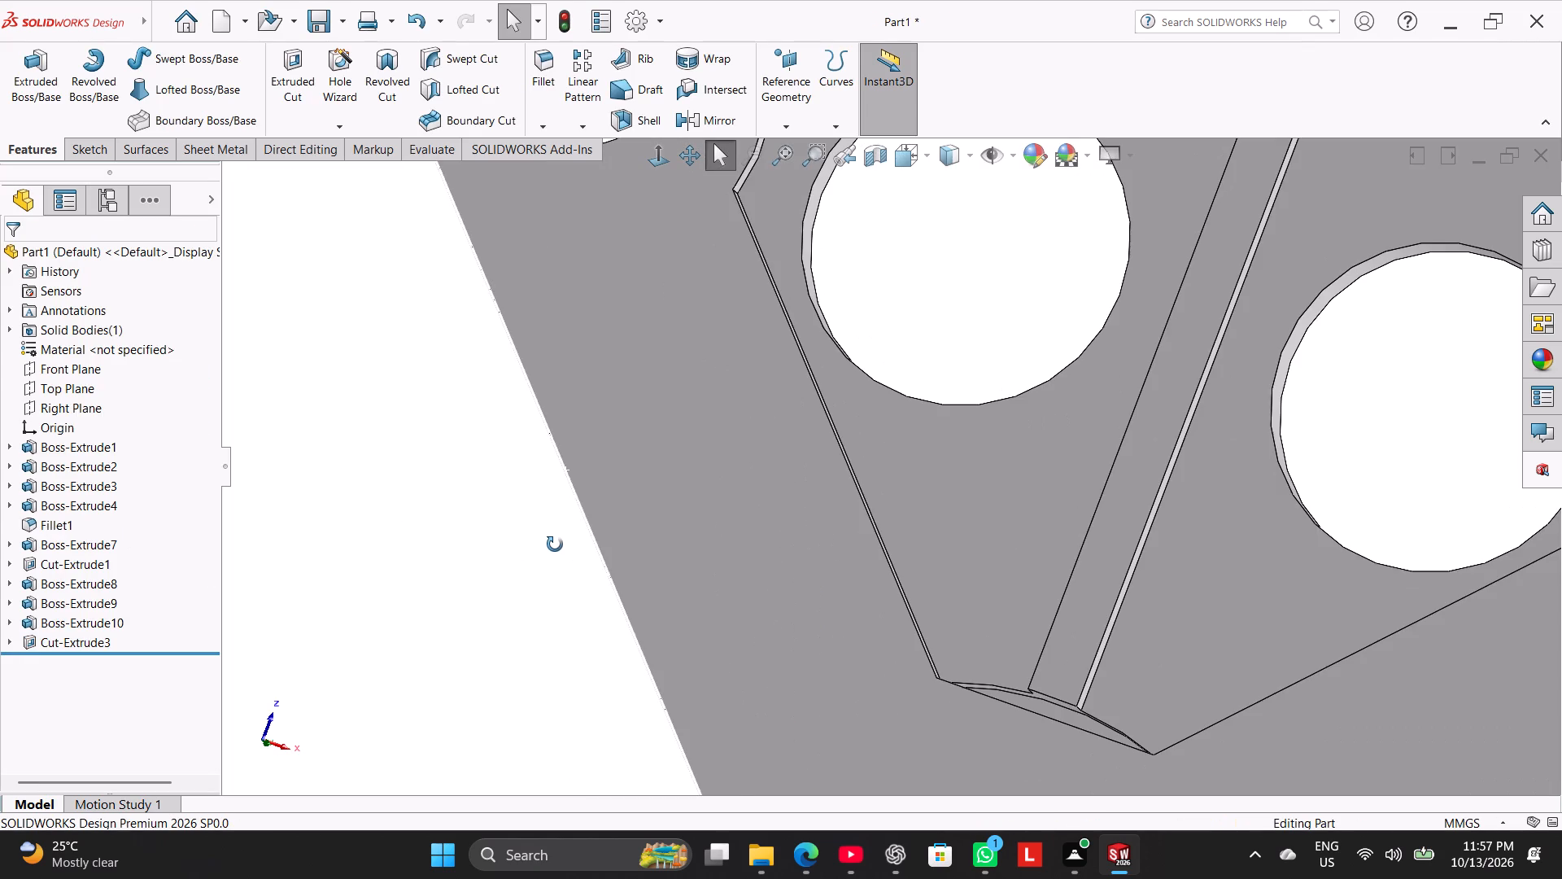
middle_click_drag(555, 544, 449, 544)
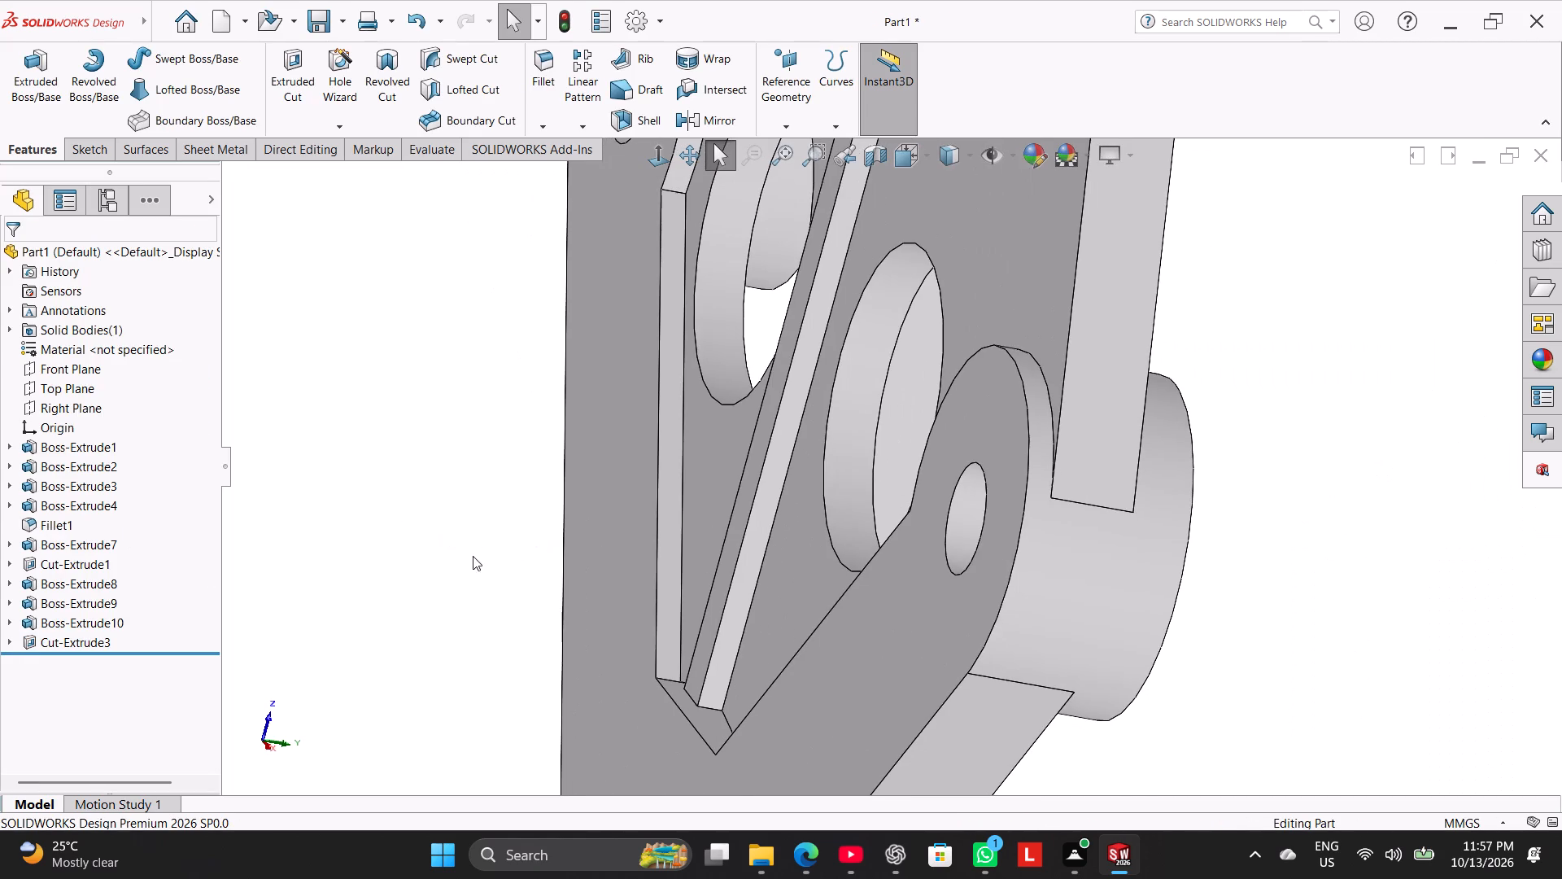
middle_click_drag(489, 566, 502, 575)
right_click(102, 639)
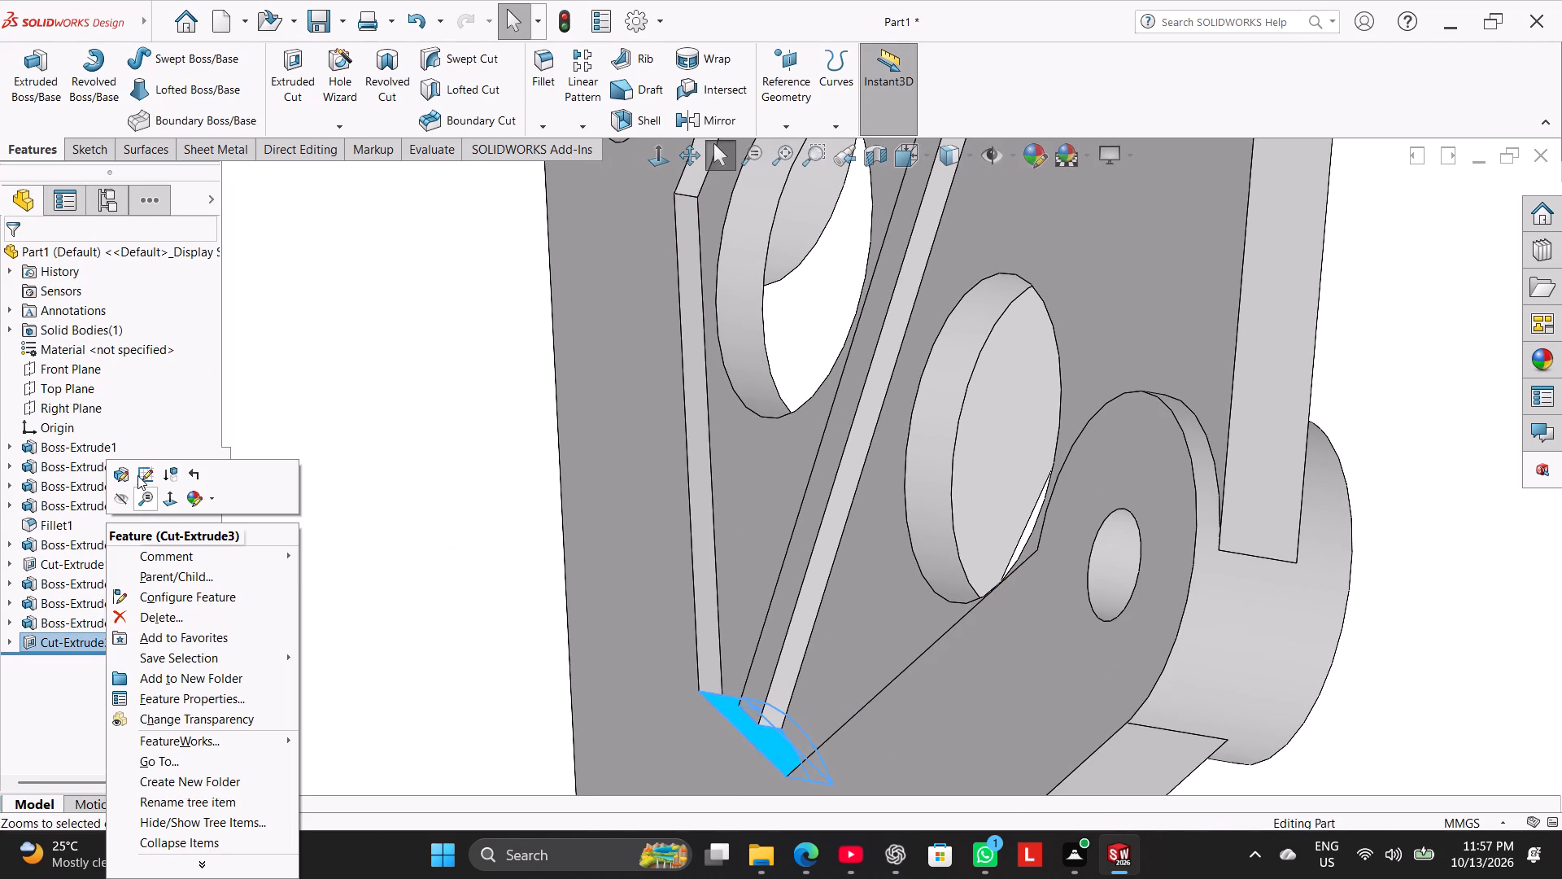
left_click(124, 477)
left_click(112, 364)
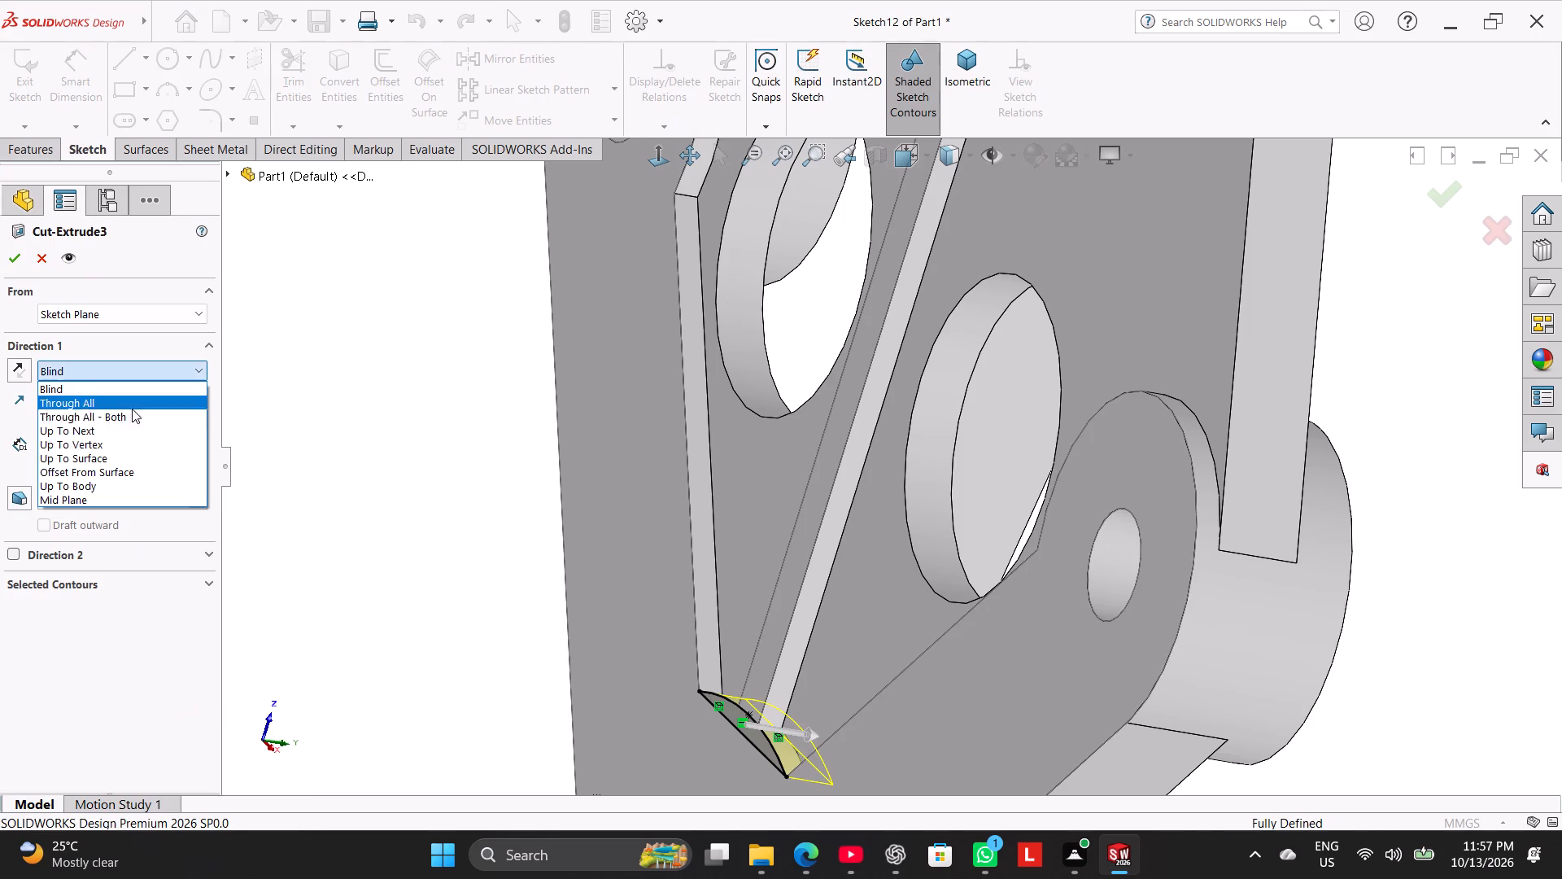
left_click(144, 458)
left_click(872, 591)
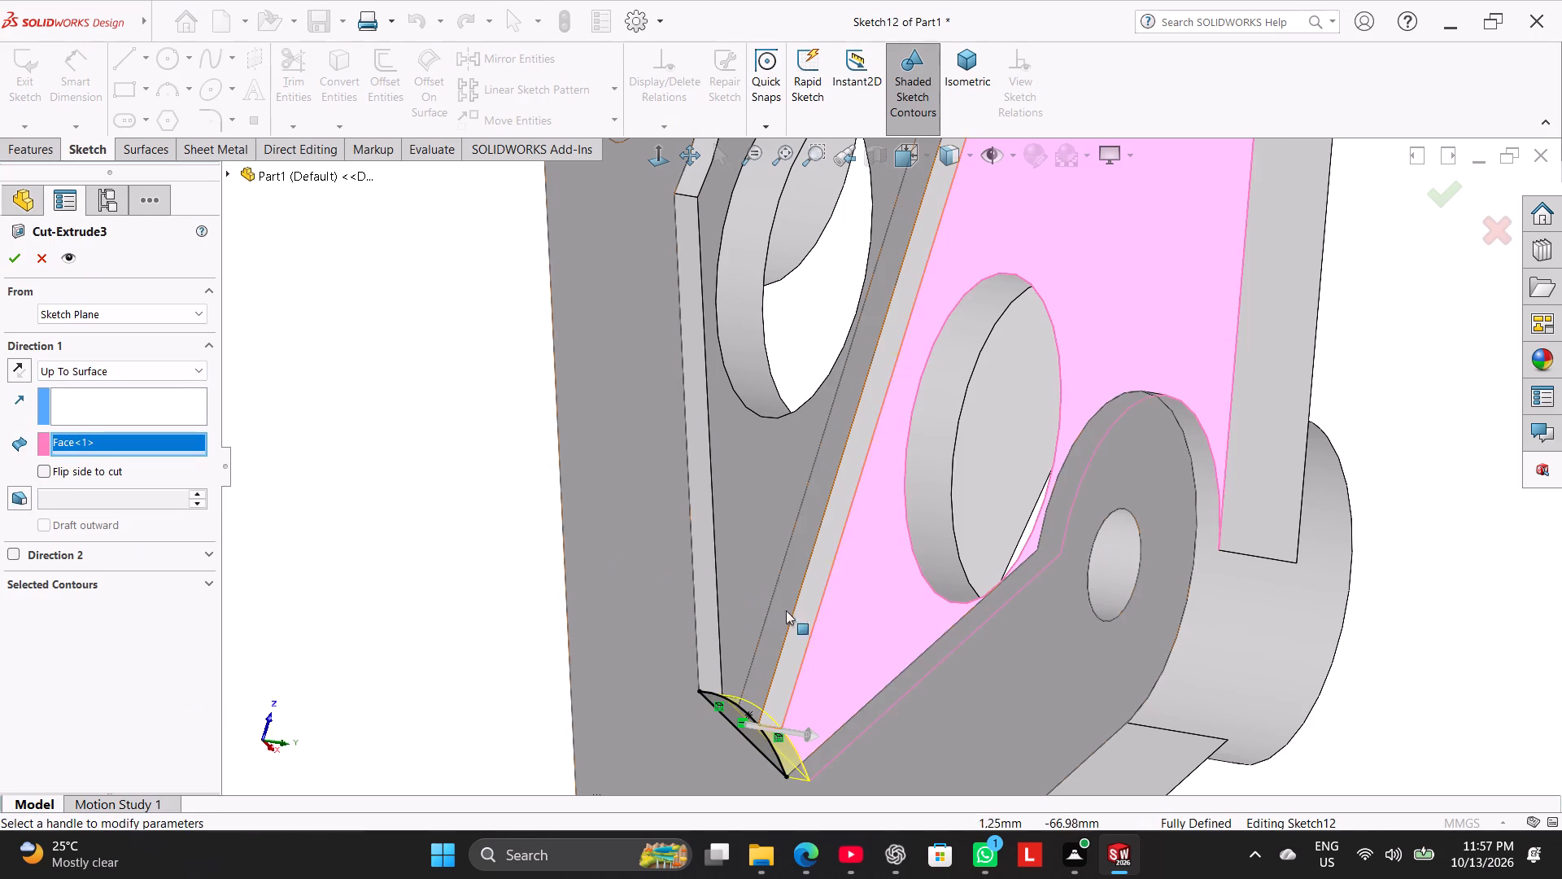
left_click(8, 263)
left_click(416, 460)
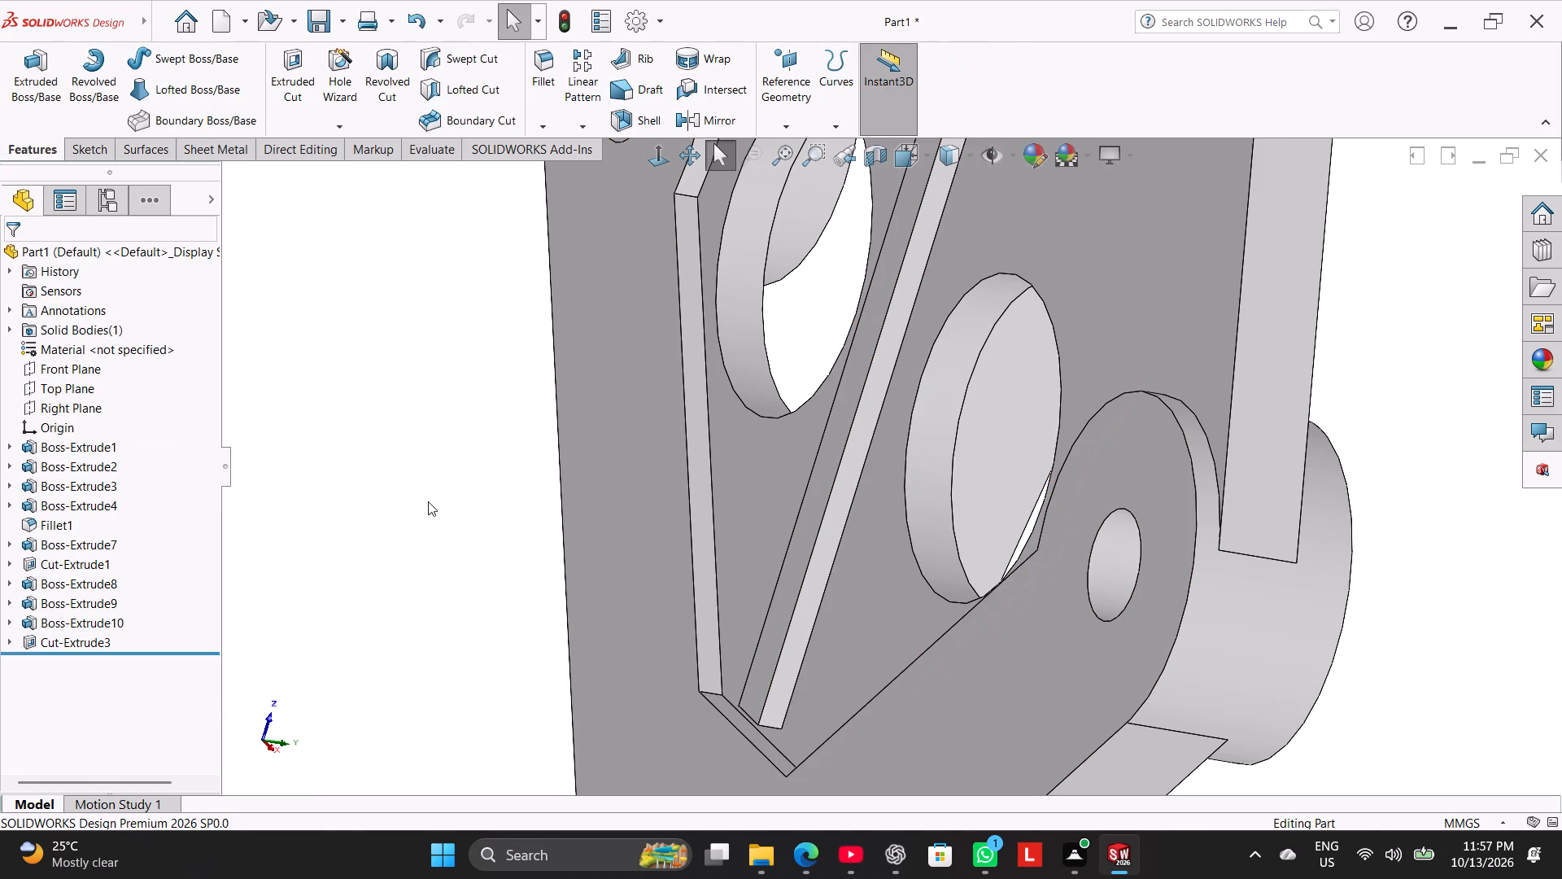
Examine the trimmed link junction and the nearby end of the central rib from isometric, bottom and tilted views.
middle_click_drag(436, 509, 450, 514)
right_click_drag(426, 496, 512, 379)
right_click_drag(452, 514, 579, 380)
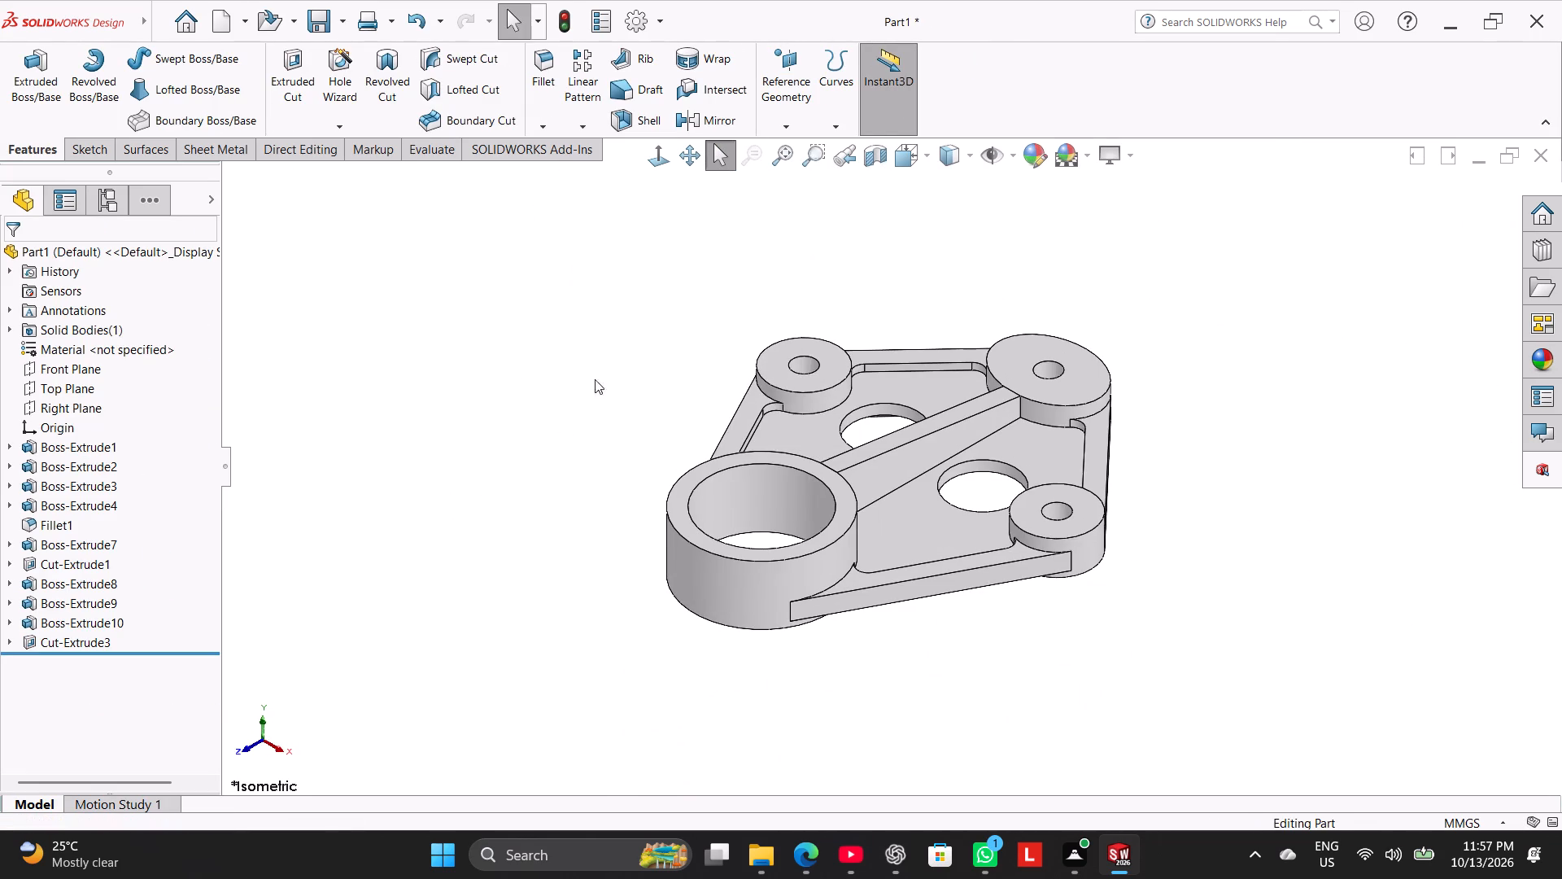
middle_click_drag(611, 590, 545, 376)
key("ctrl+6")
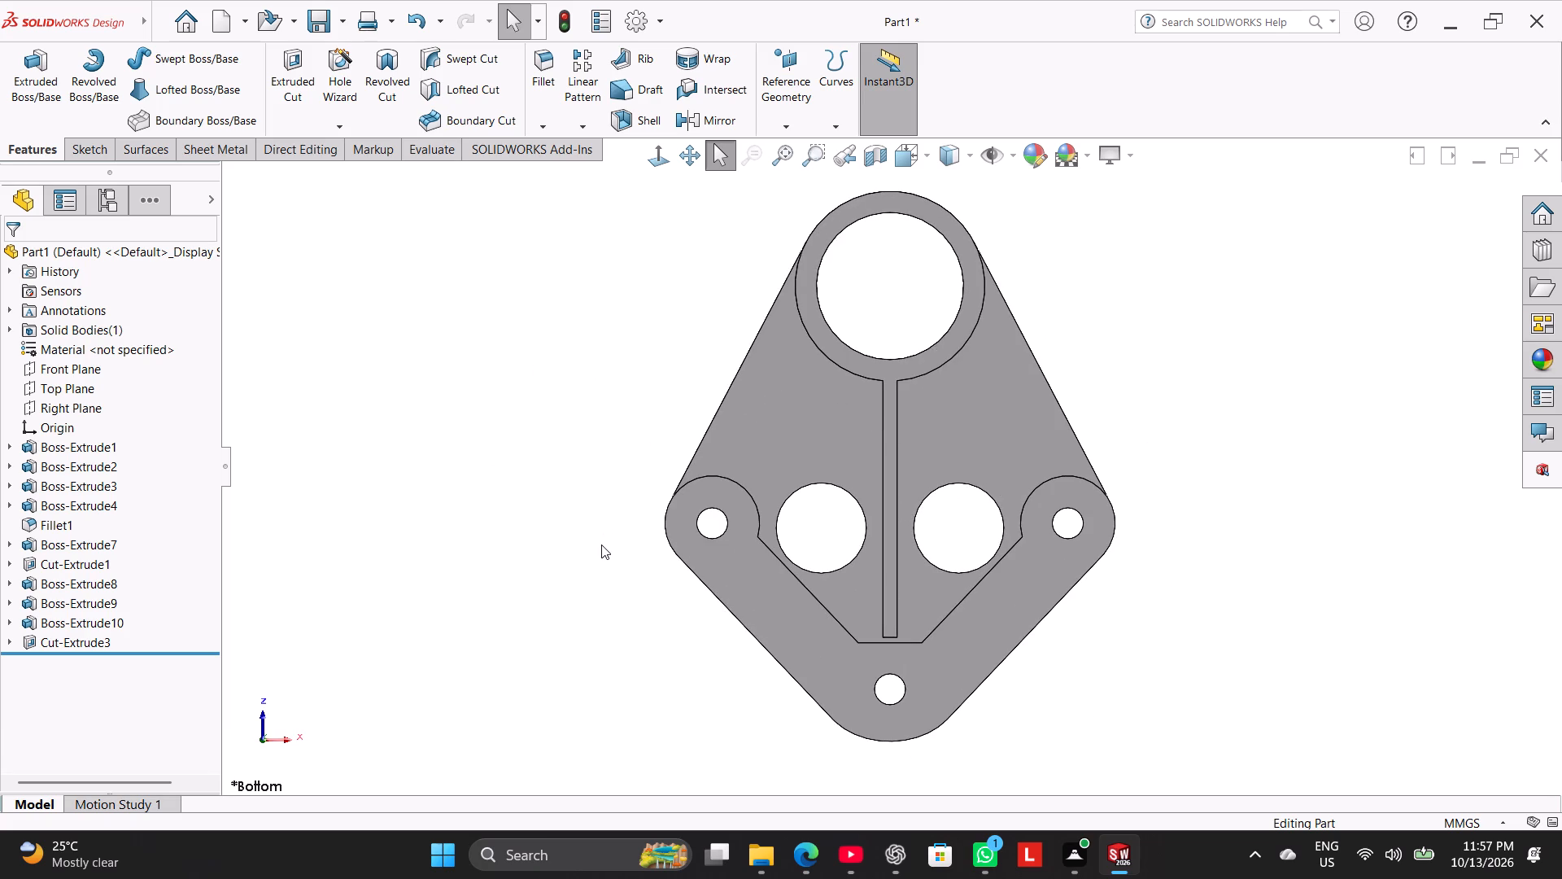
scroll(831, 637, "down", 3)
middle_click_drag(1294, 631, 1225, 670)
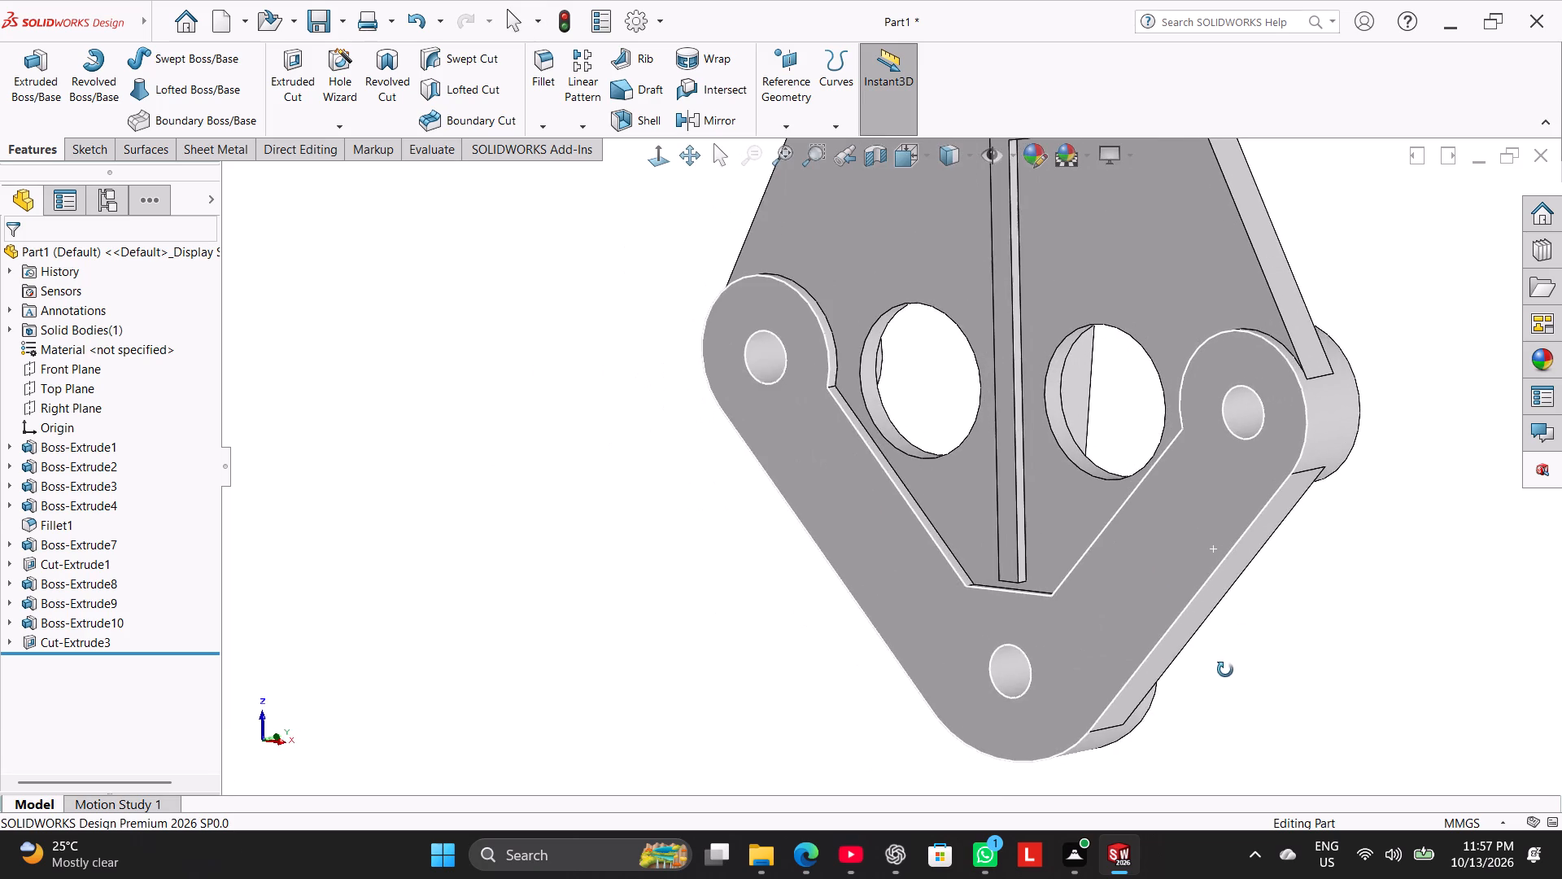
middle_click_drag(1225, 670, 1285, 566)
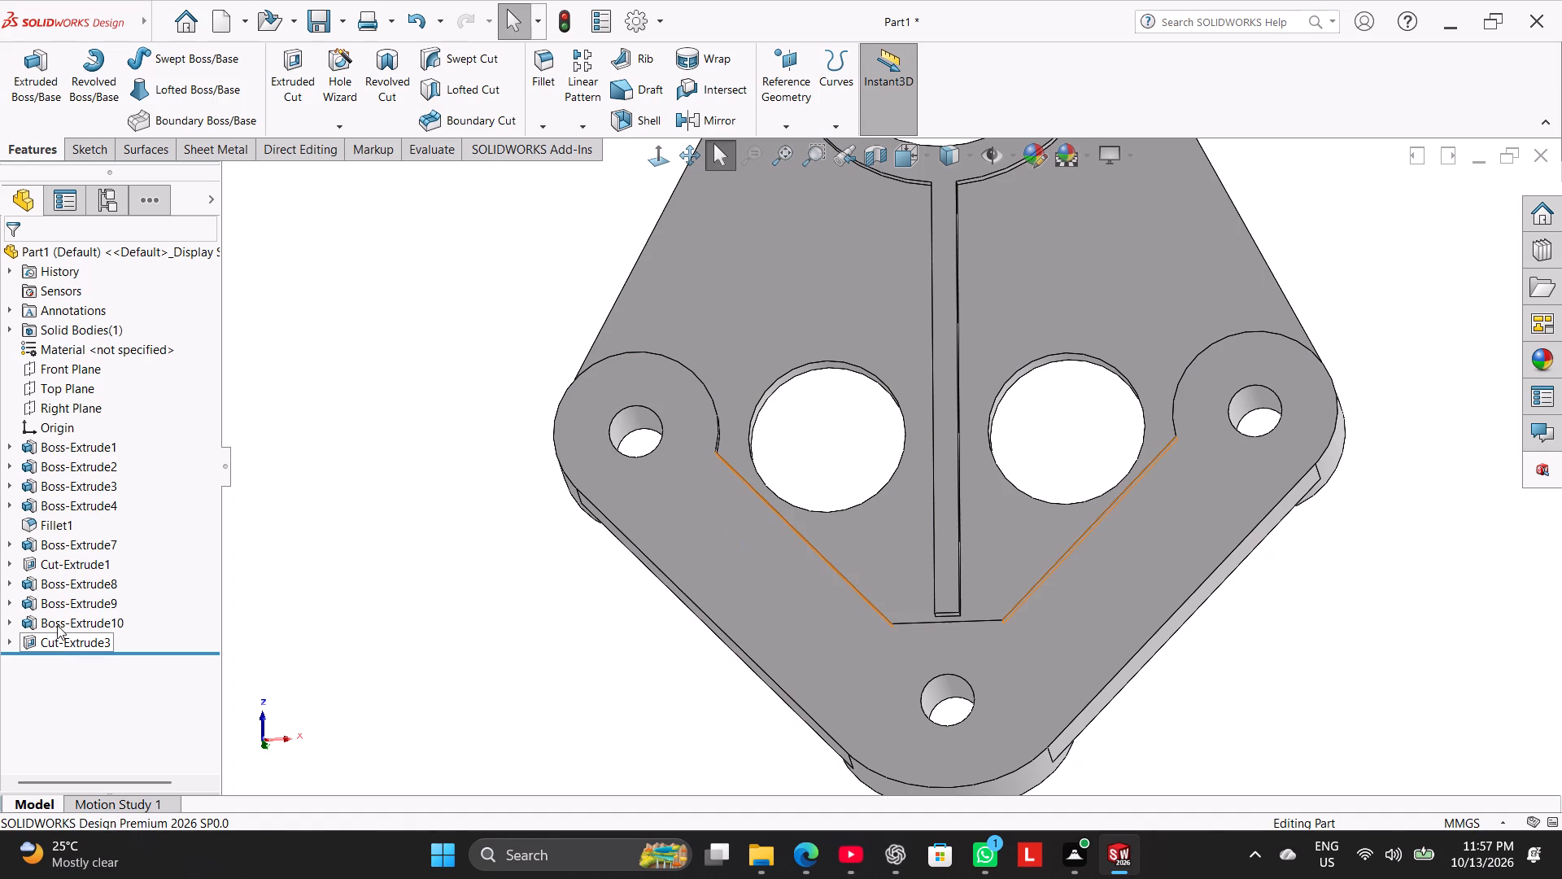
In the Boss-Extrude9 rib sketch, set the underside rib's length to 60 mm and rebuild the part.
right_click(66, 605)
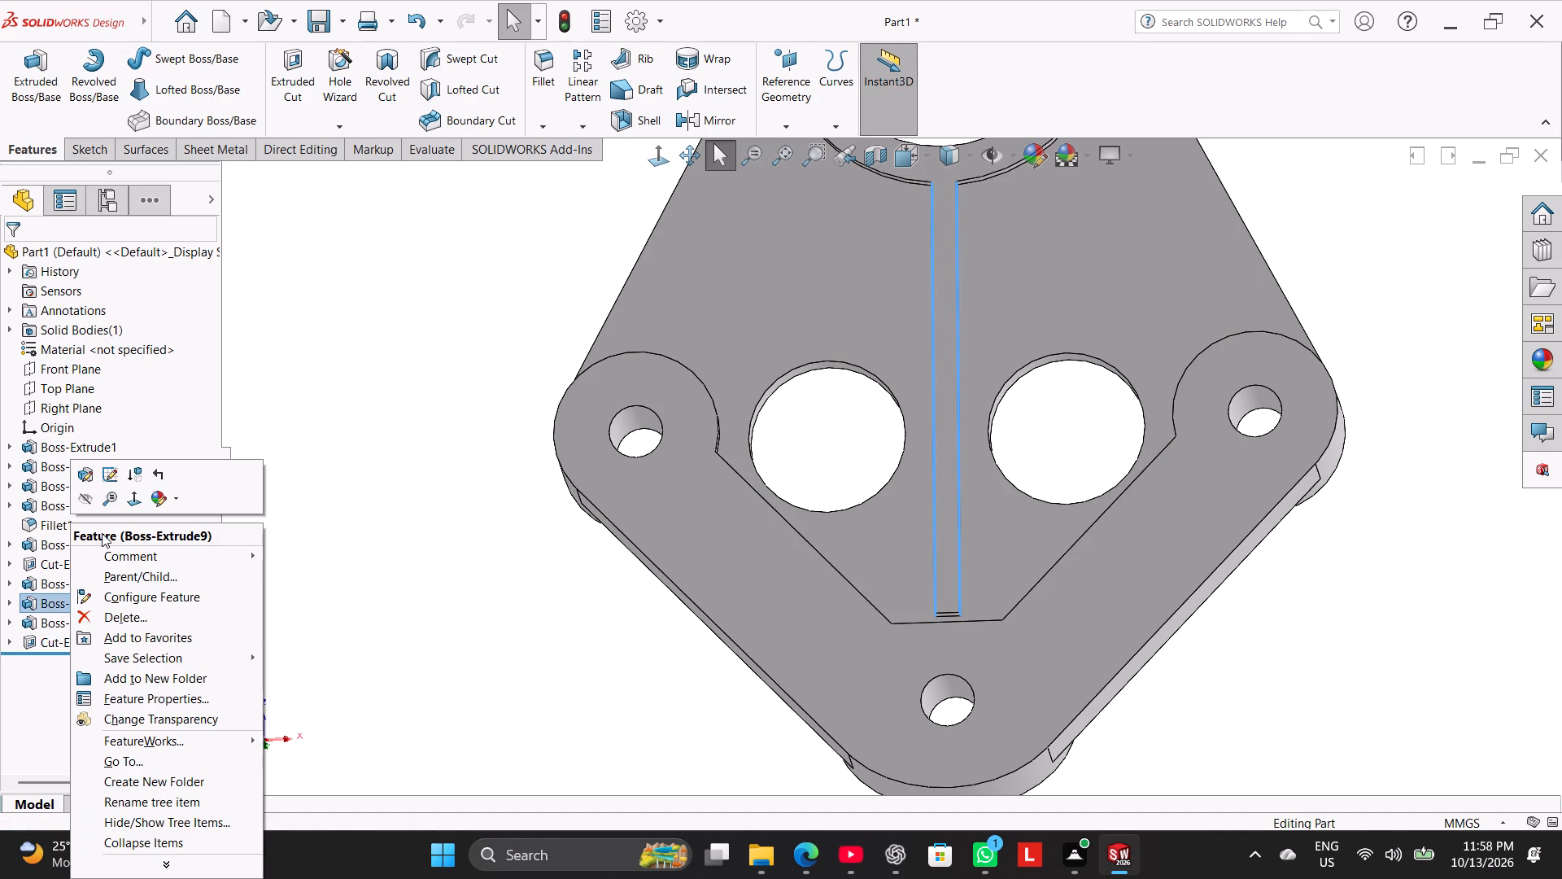
left_click(105, 479)
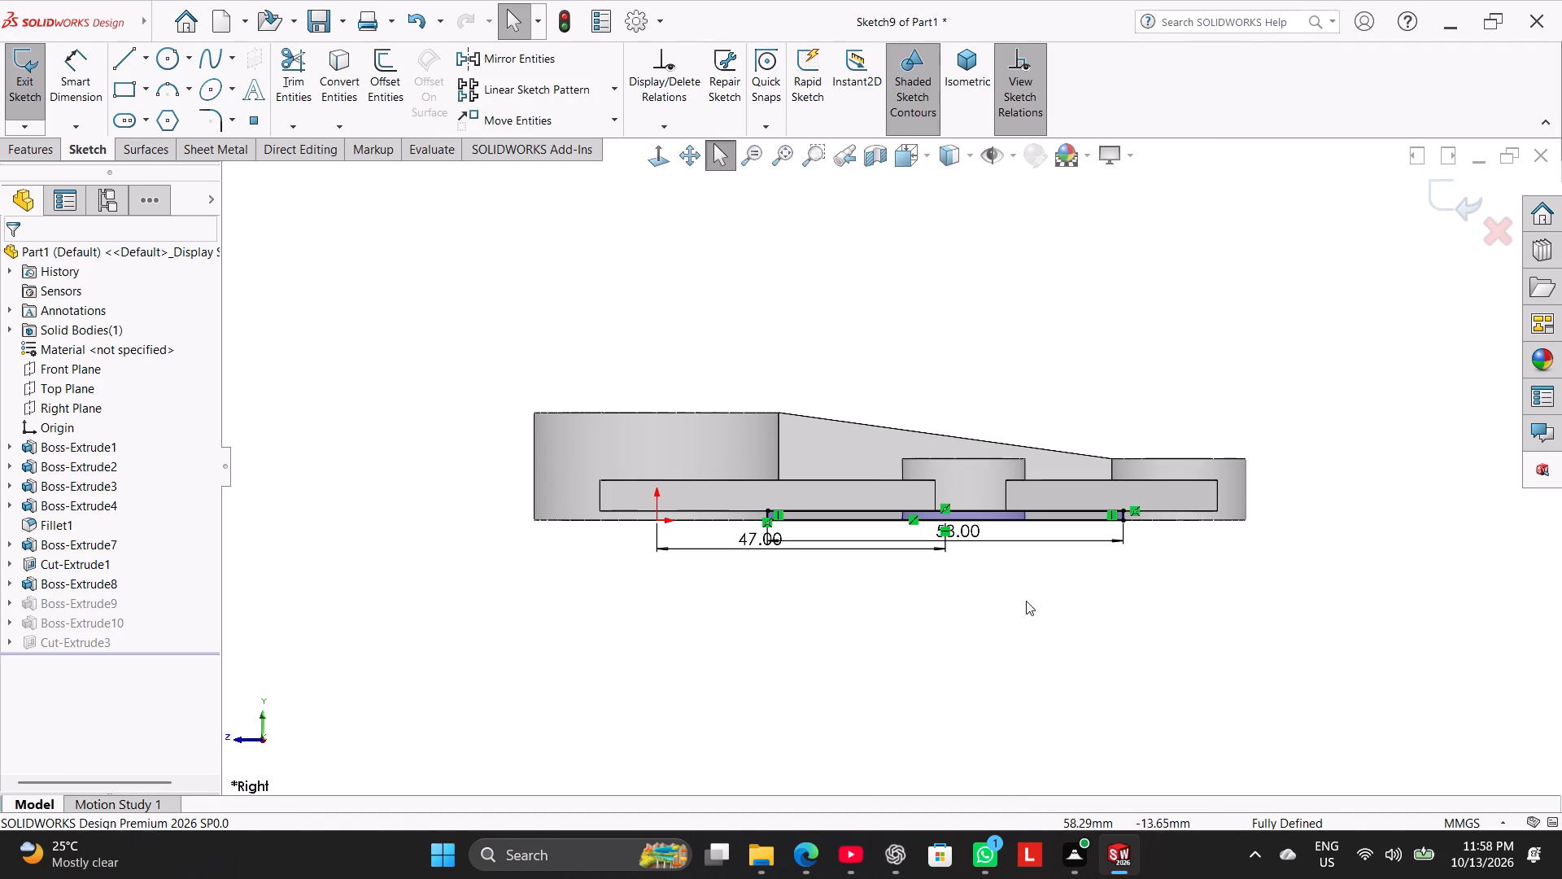
scroll(1096, 571, "down", 3)
middle_click_drag(1129, 533, 1155, 523)
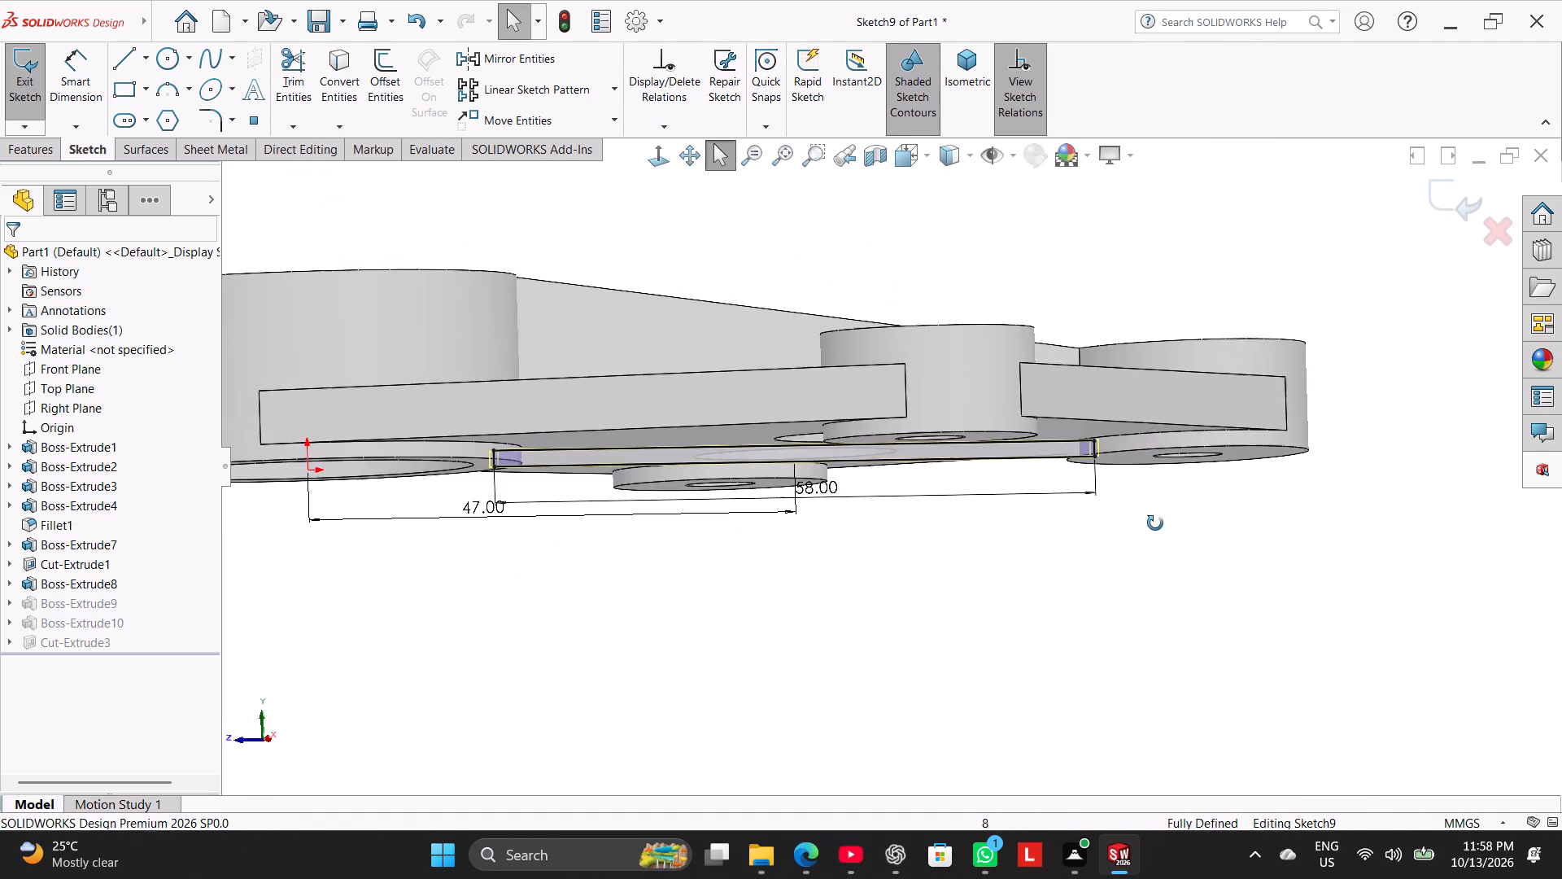
middle_click_drag(1155, 523, 1143, 529)
left_click(657, 155)
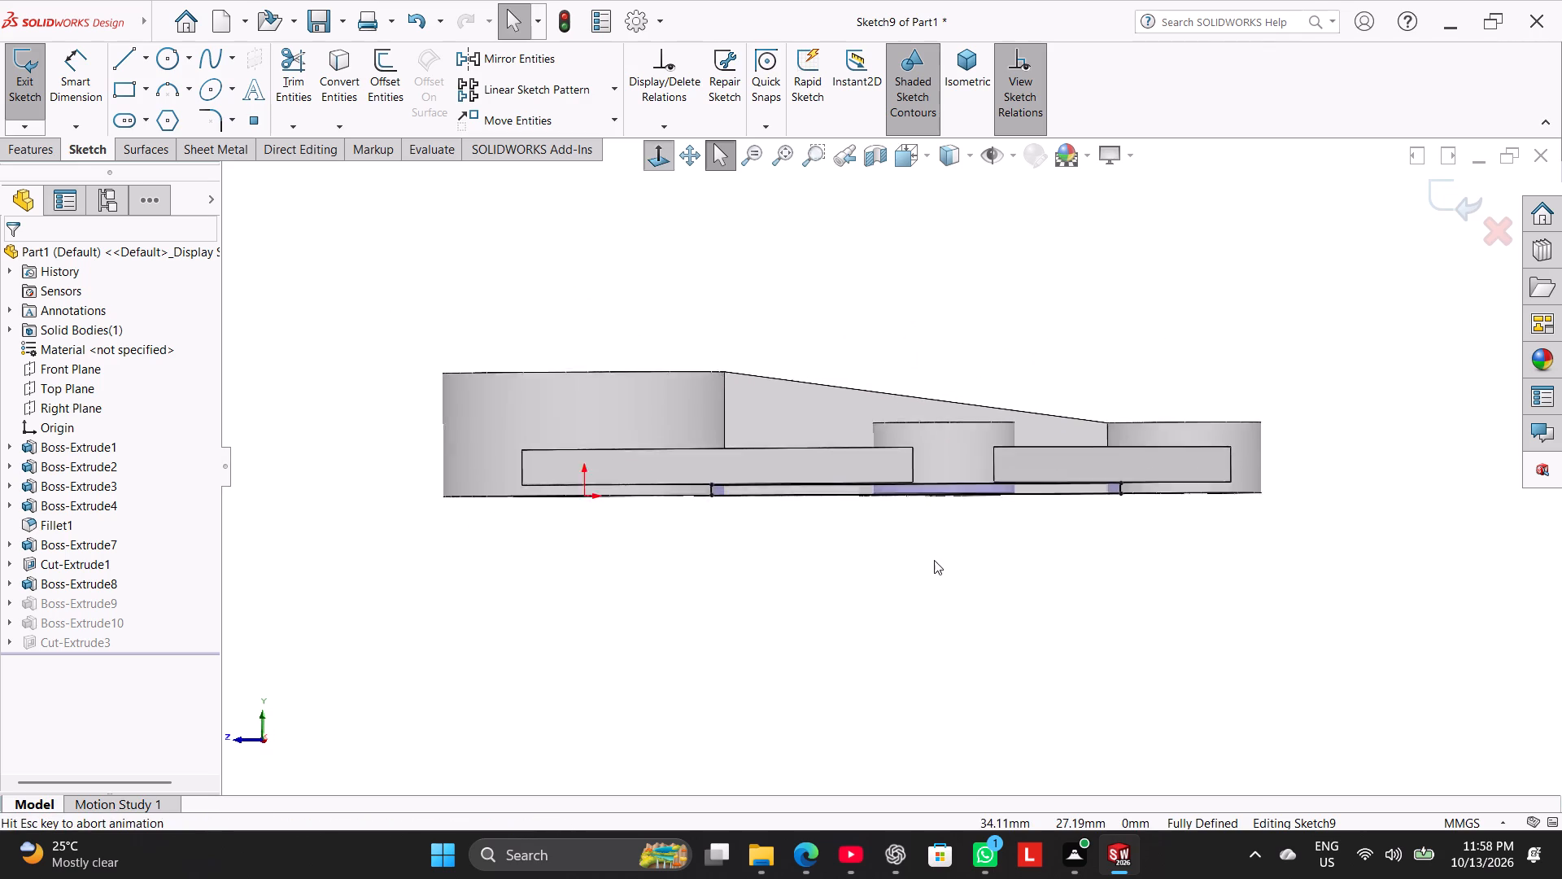
scroll(972, 560, "down", 3)
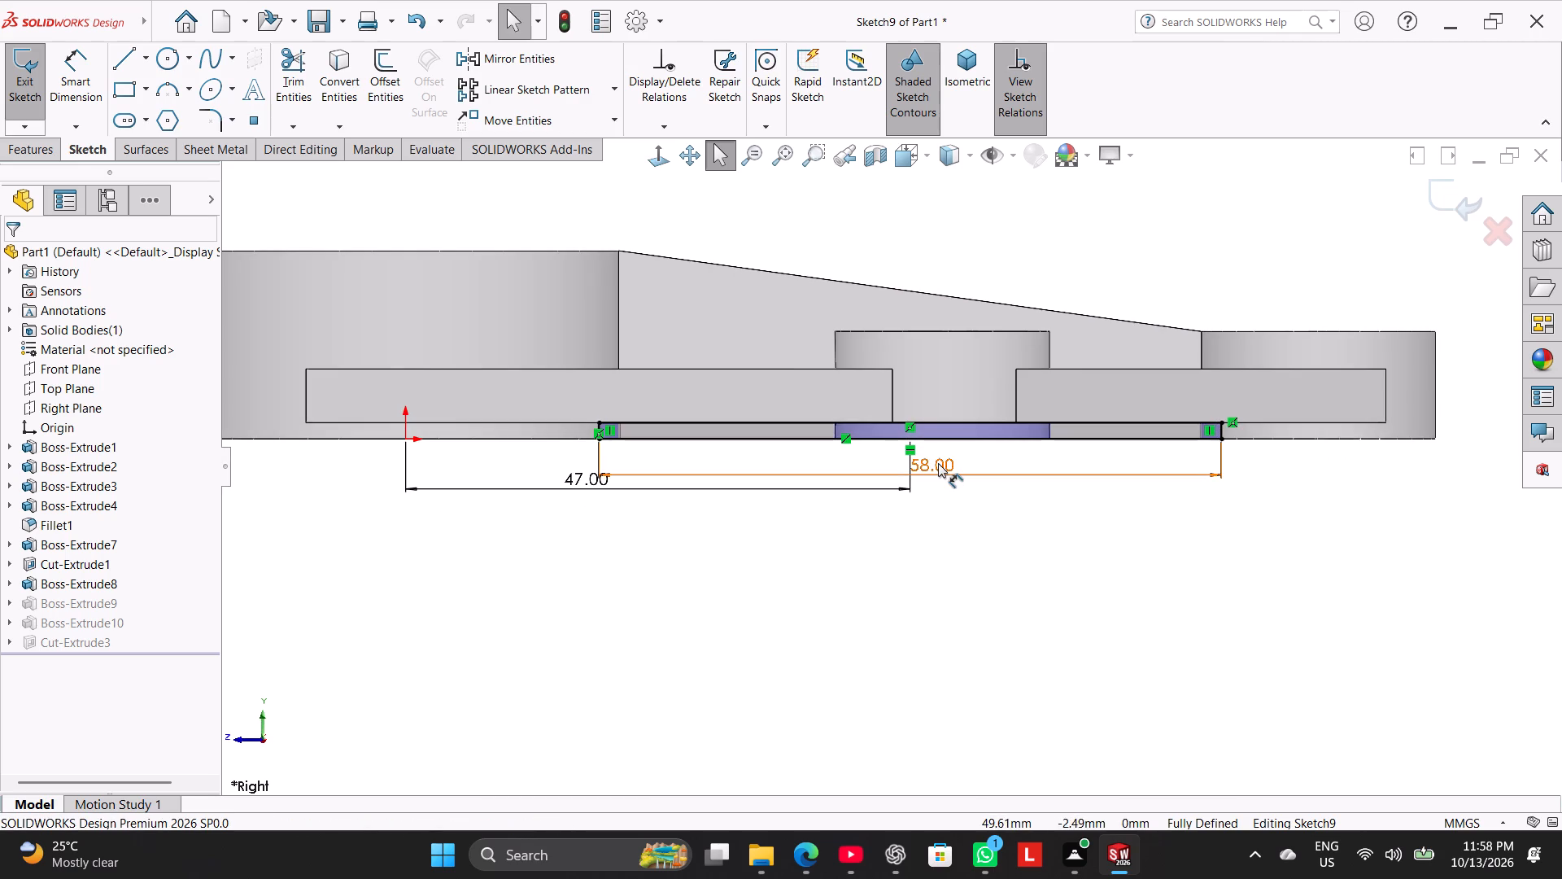
double_click(938, 463)
type("60")
key("Return")
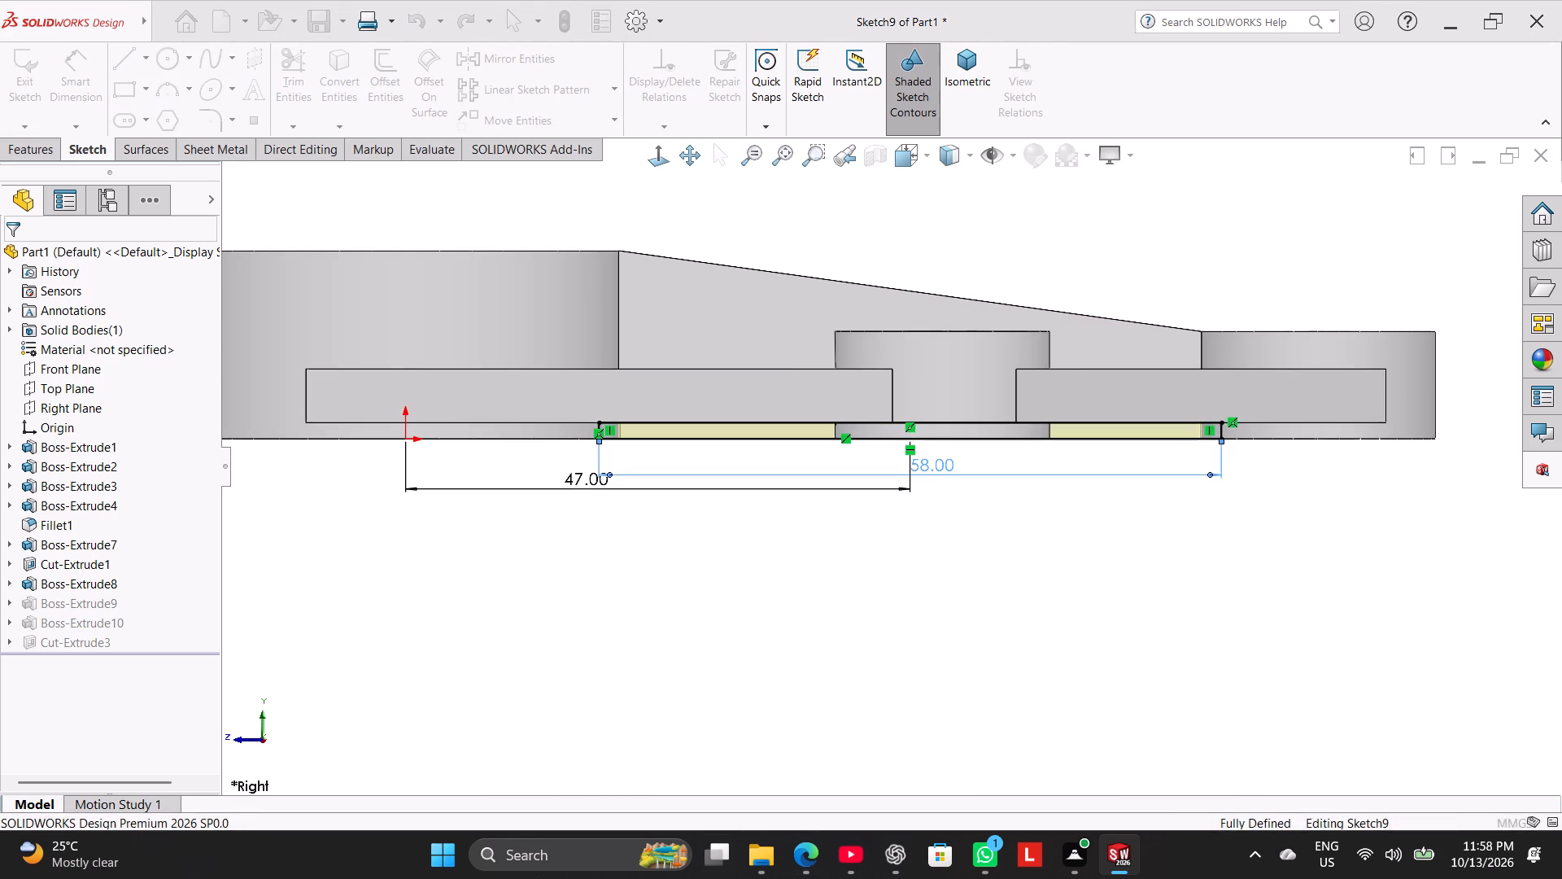
left_click(24, 66)
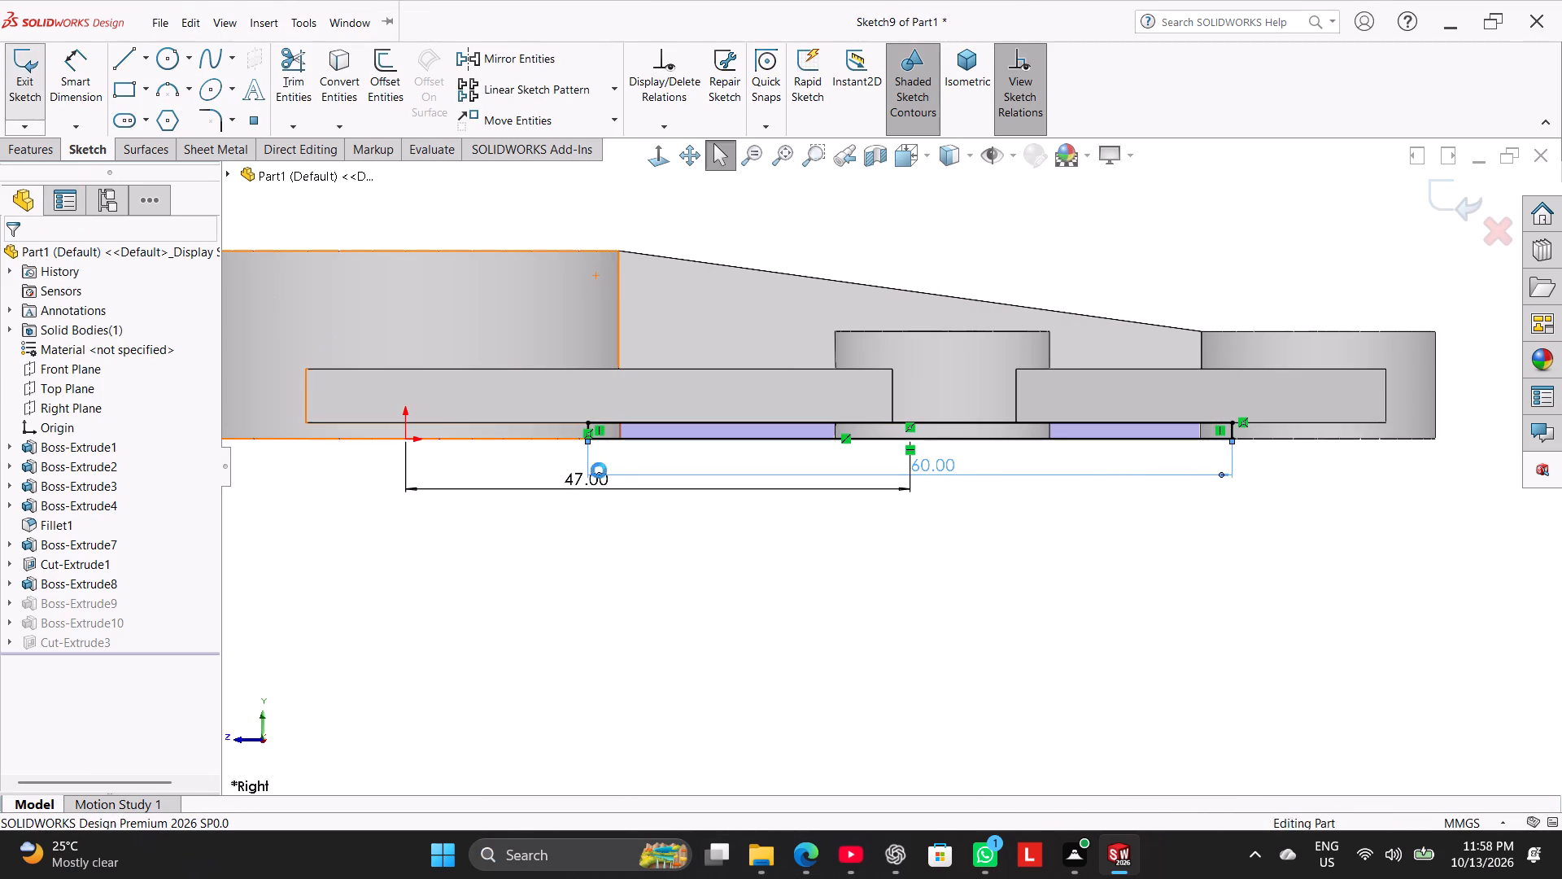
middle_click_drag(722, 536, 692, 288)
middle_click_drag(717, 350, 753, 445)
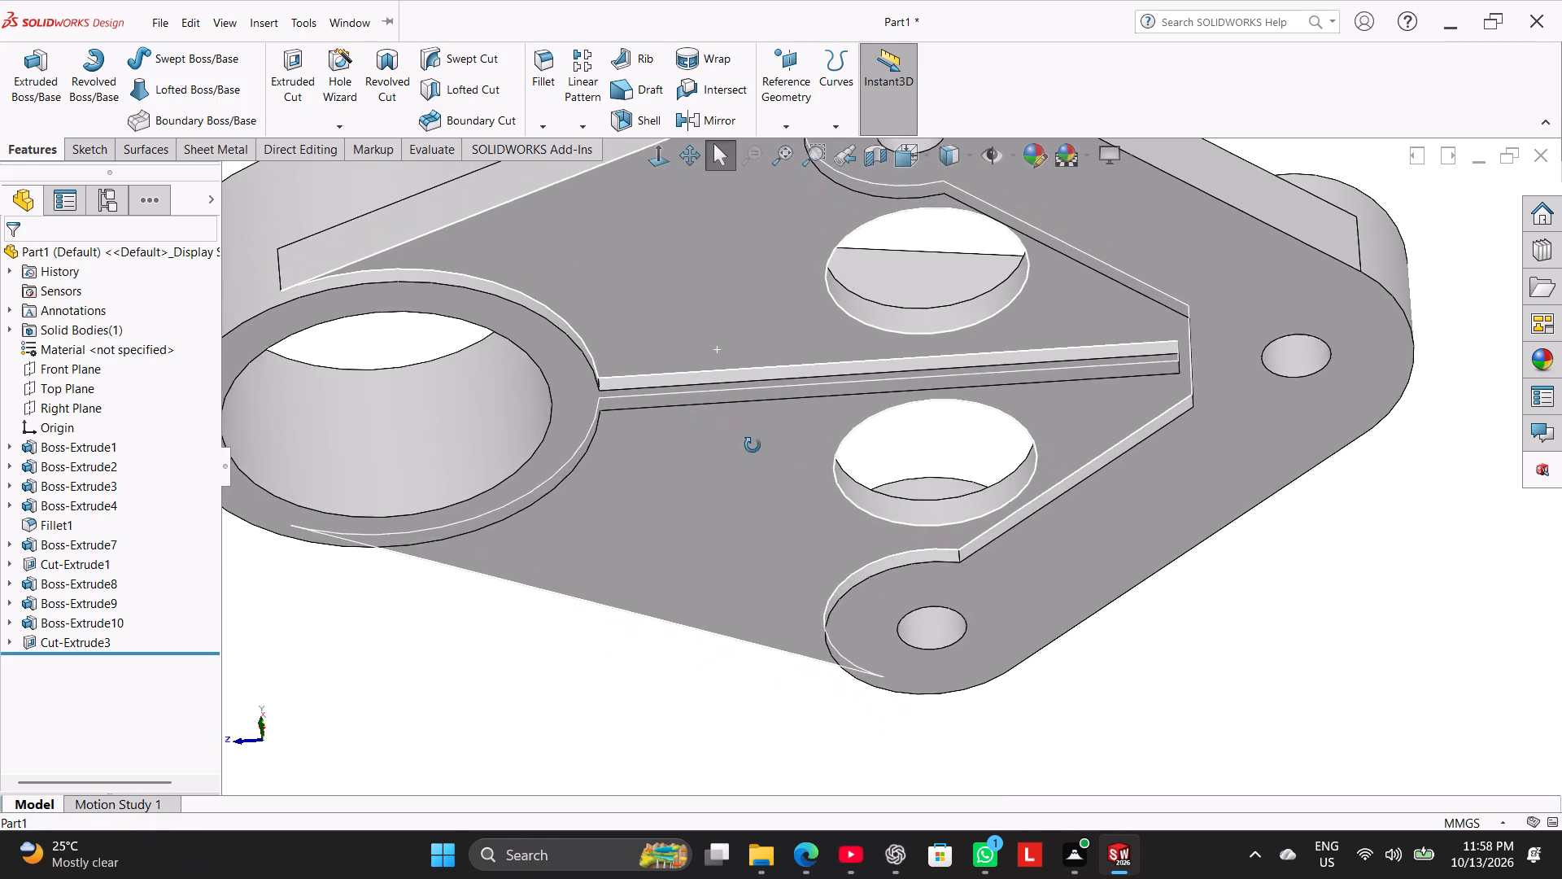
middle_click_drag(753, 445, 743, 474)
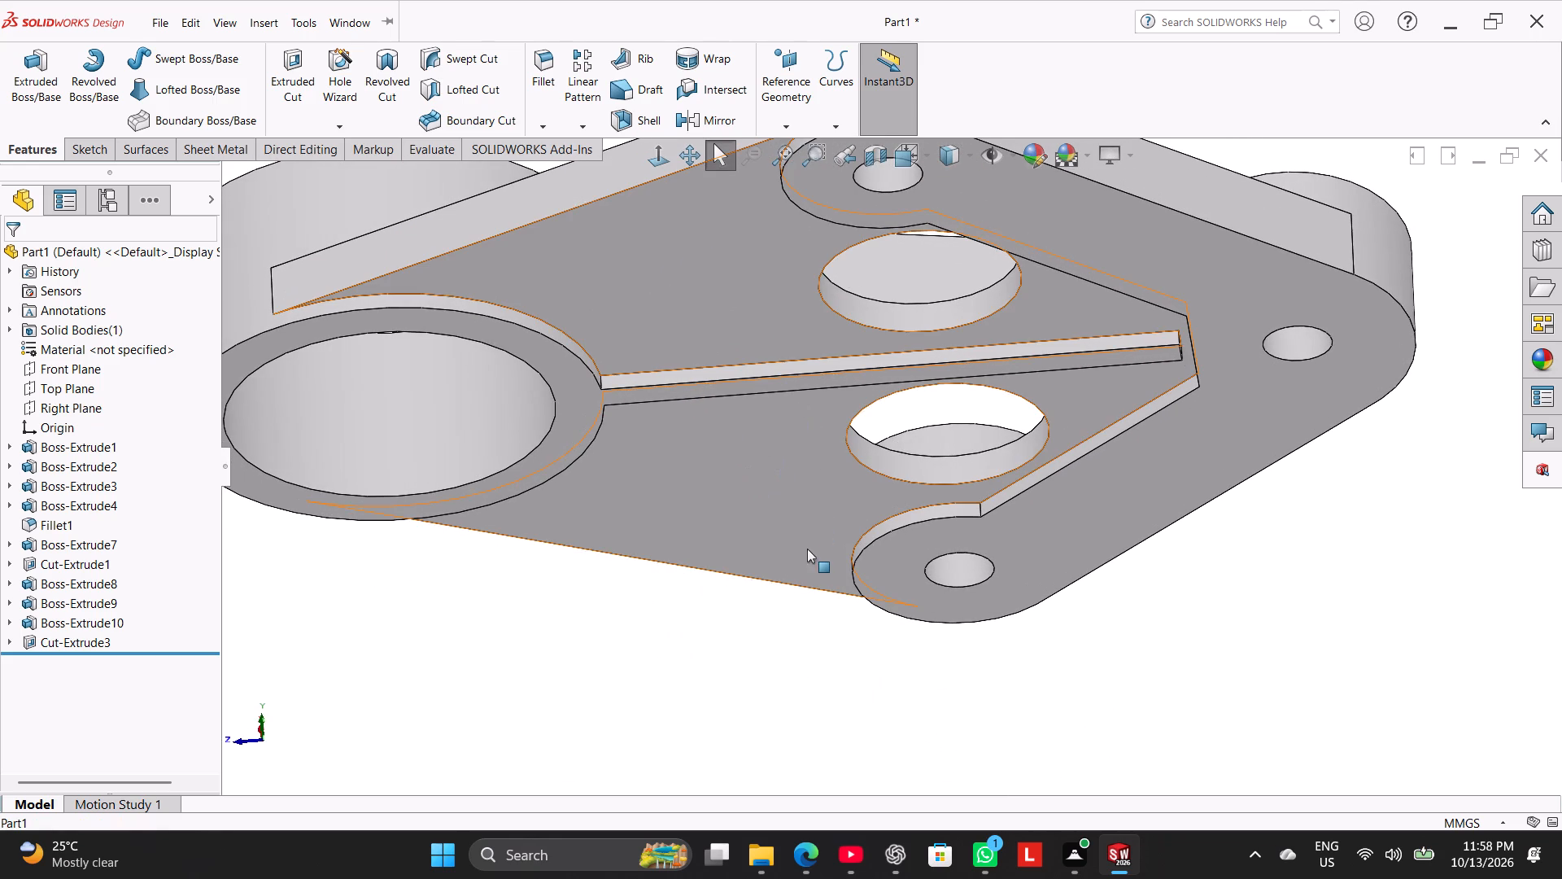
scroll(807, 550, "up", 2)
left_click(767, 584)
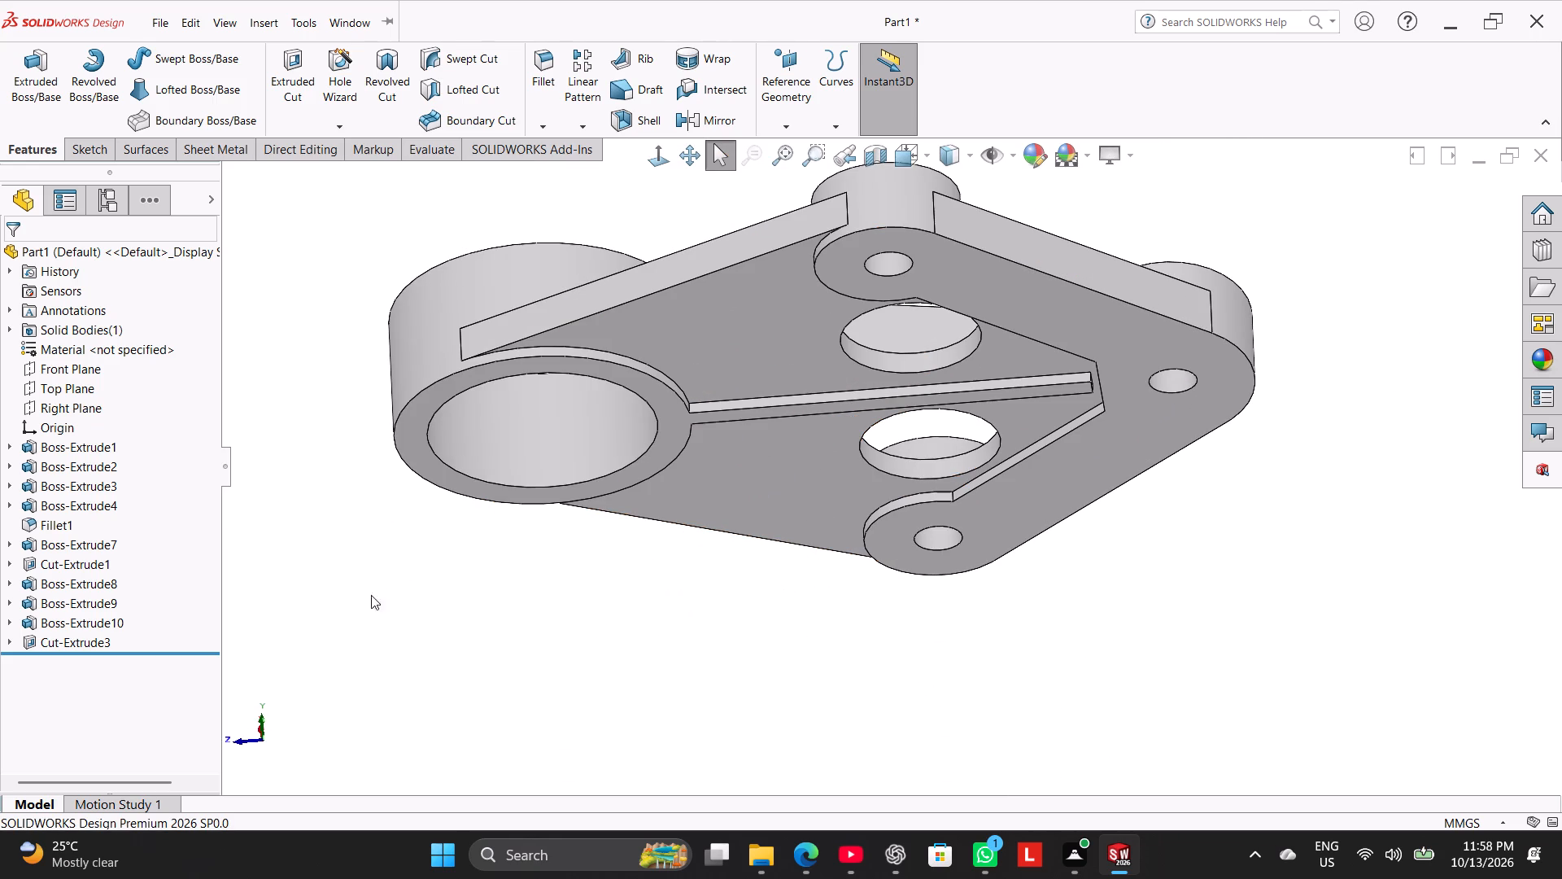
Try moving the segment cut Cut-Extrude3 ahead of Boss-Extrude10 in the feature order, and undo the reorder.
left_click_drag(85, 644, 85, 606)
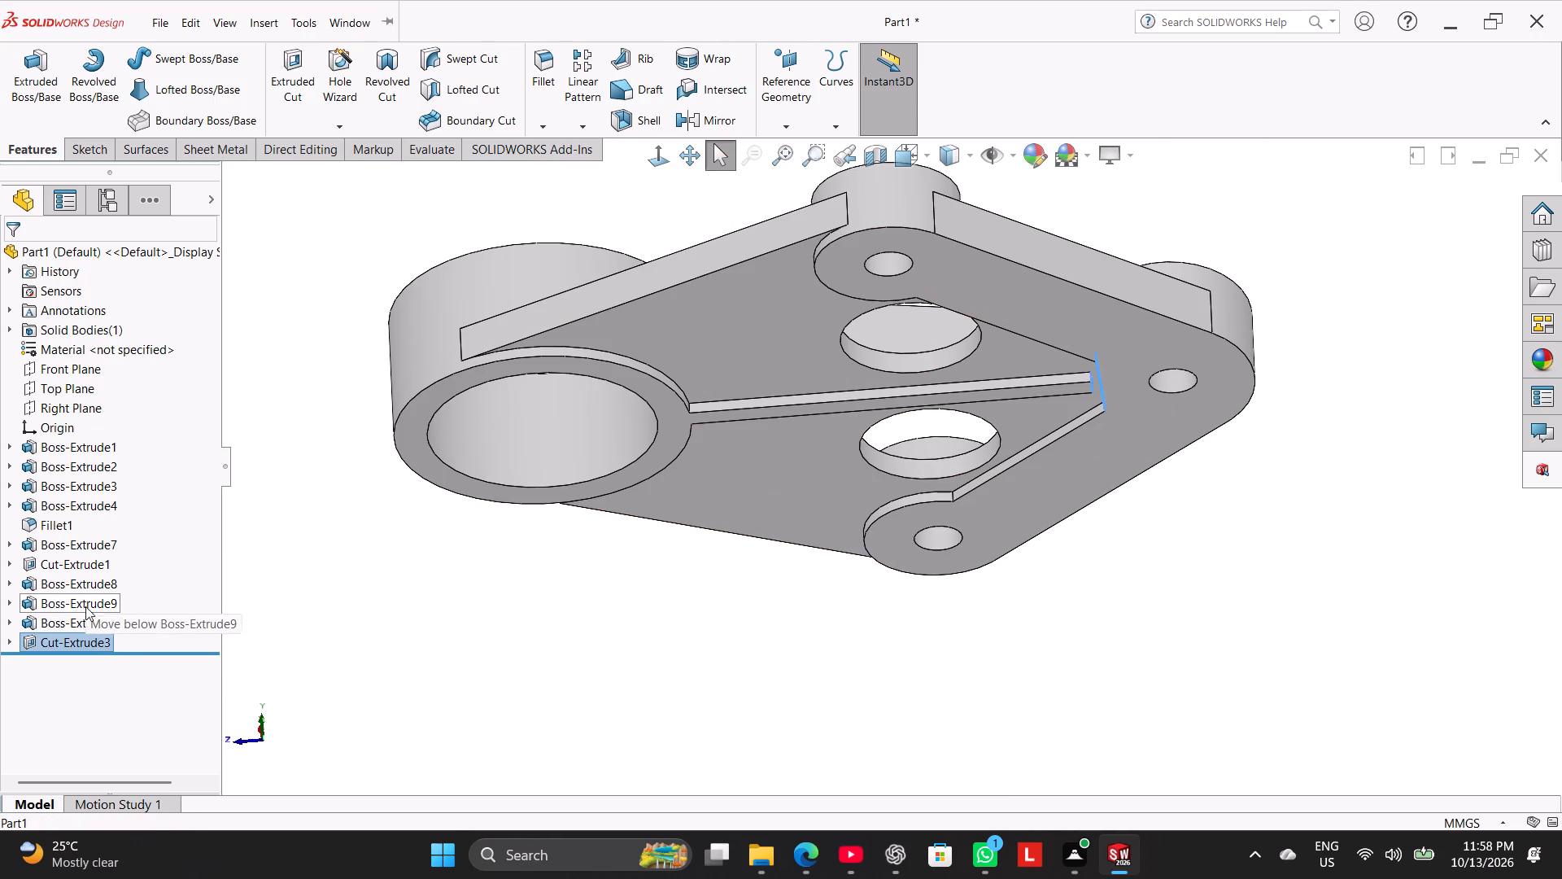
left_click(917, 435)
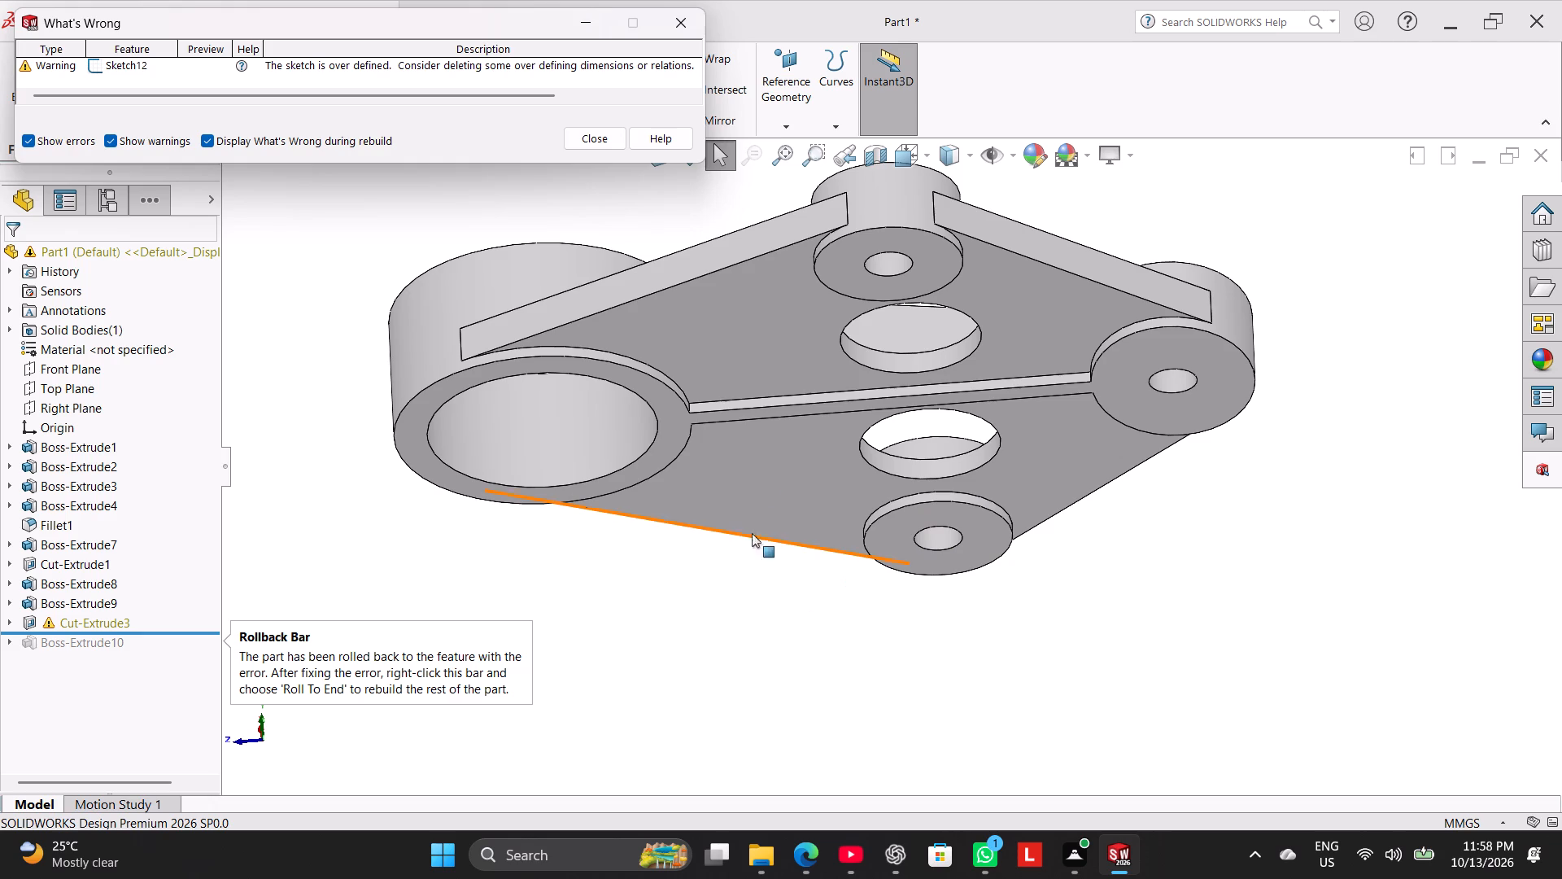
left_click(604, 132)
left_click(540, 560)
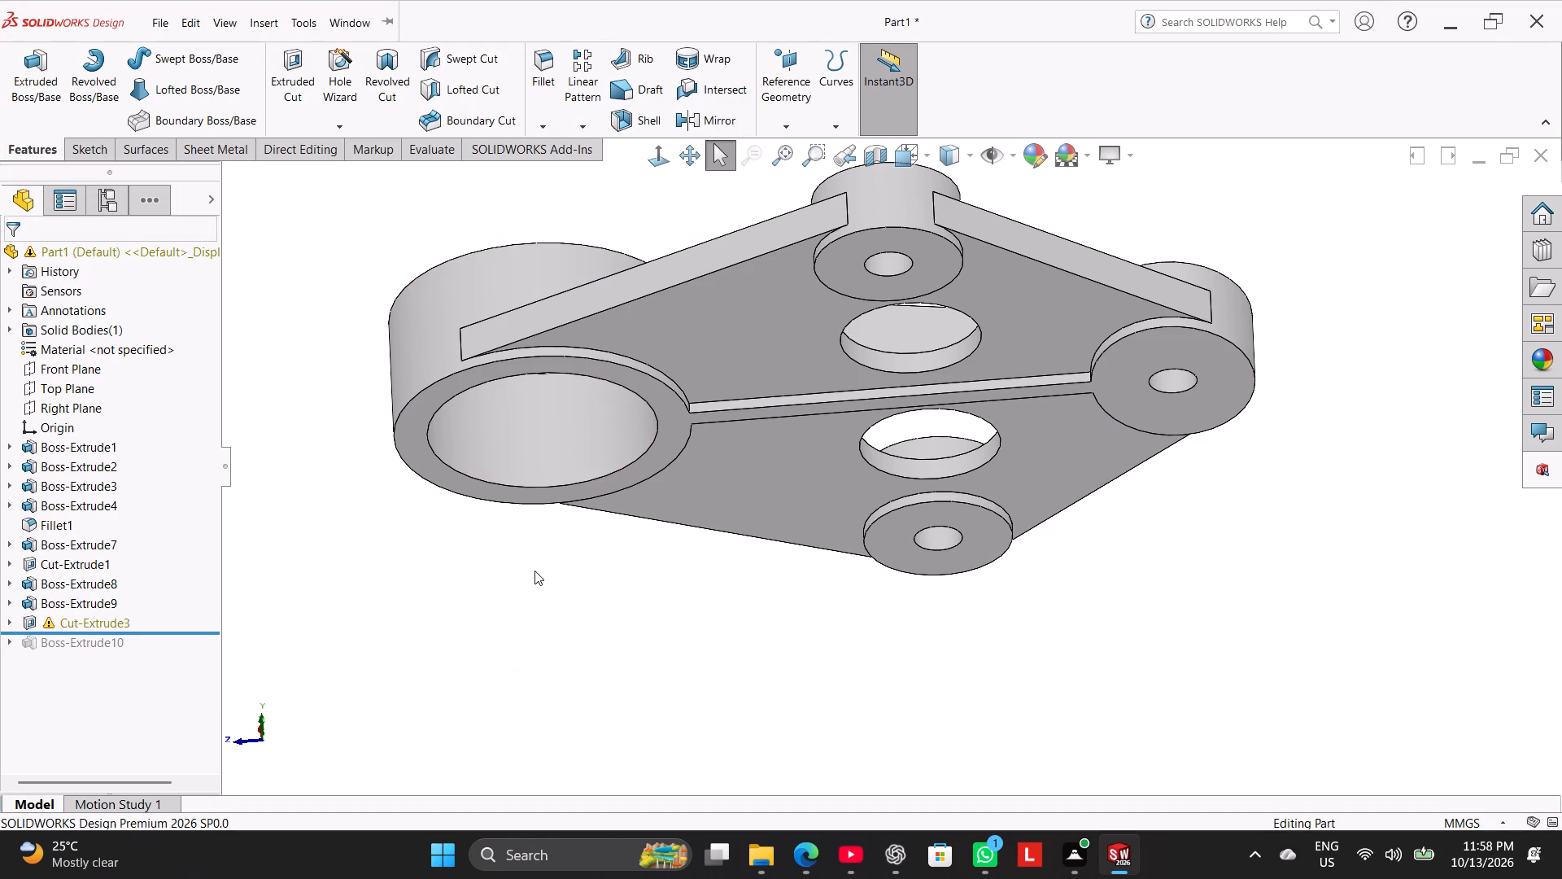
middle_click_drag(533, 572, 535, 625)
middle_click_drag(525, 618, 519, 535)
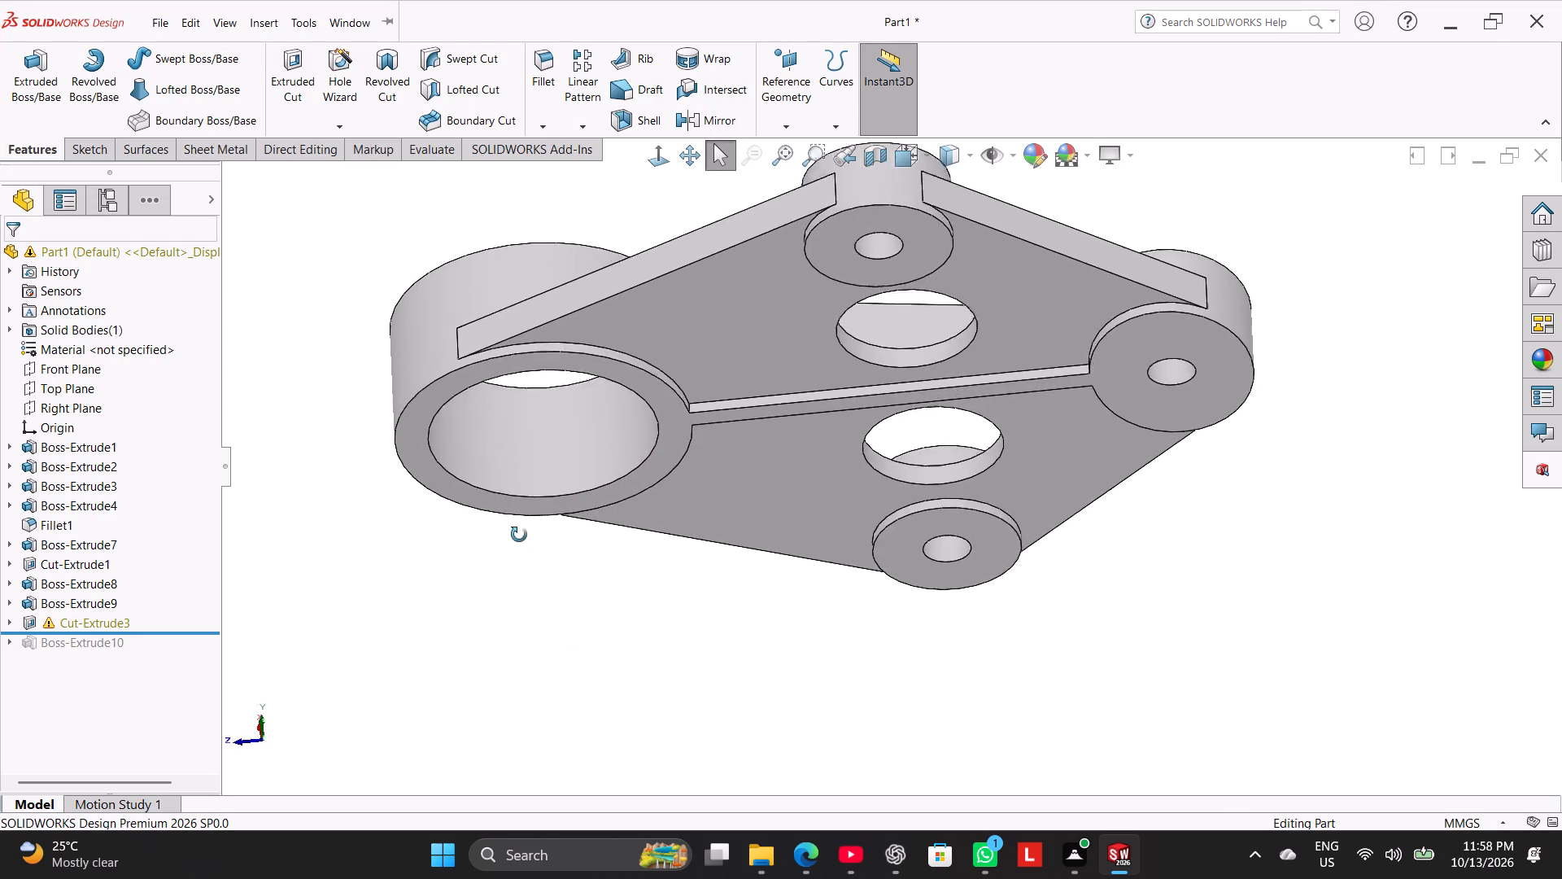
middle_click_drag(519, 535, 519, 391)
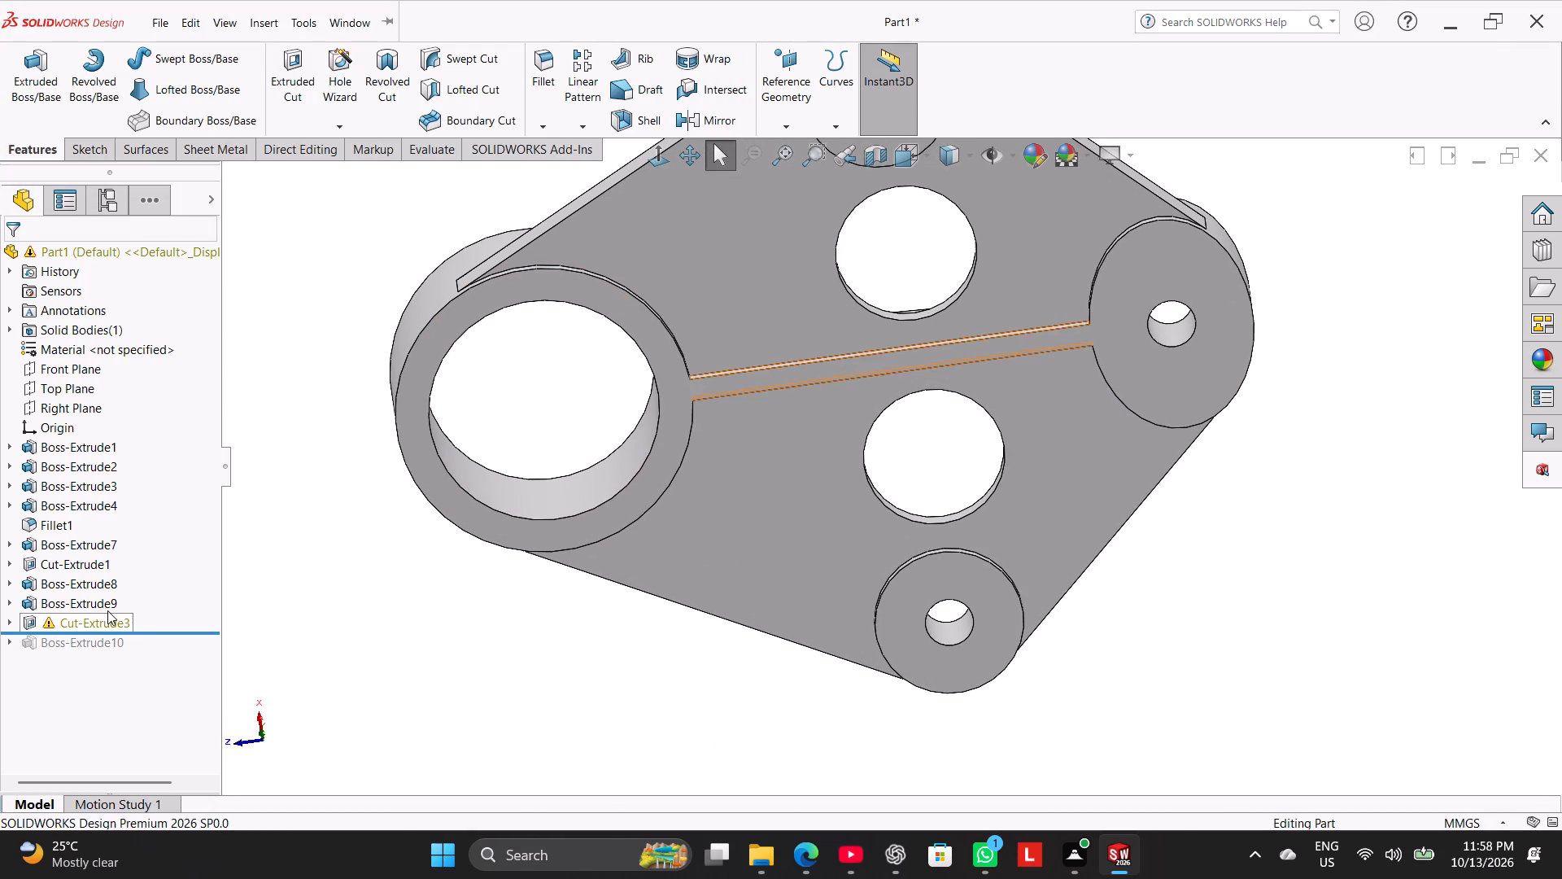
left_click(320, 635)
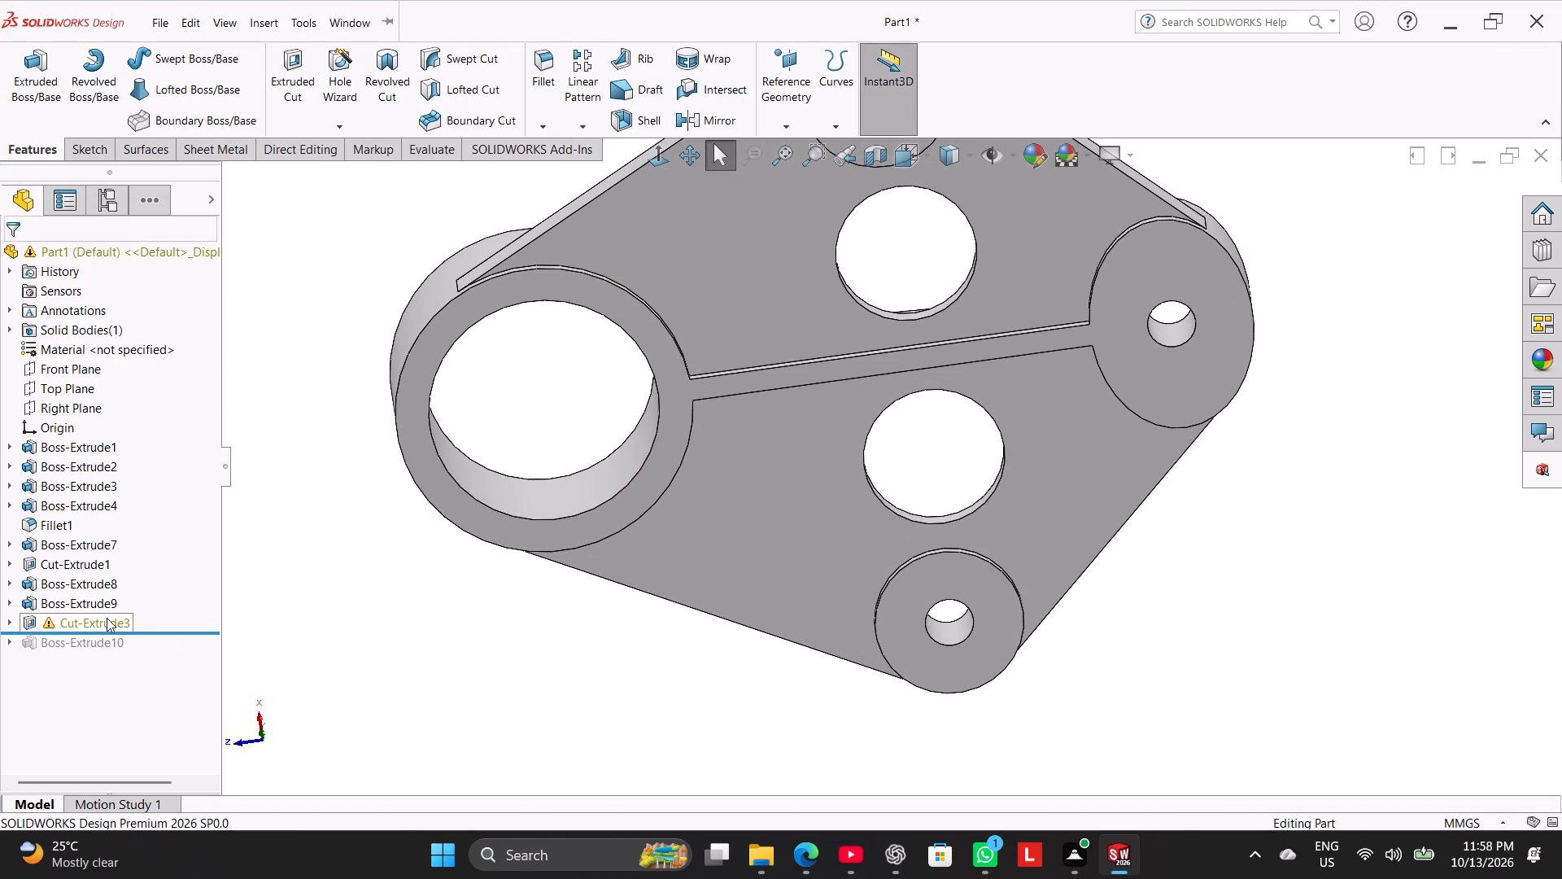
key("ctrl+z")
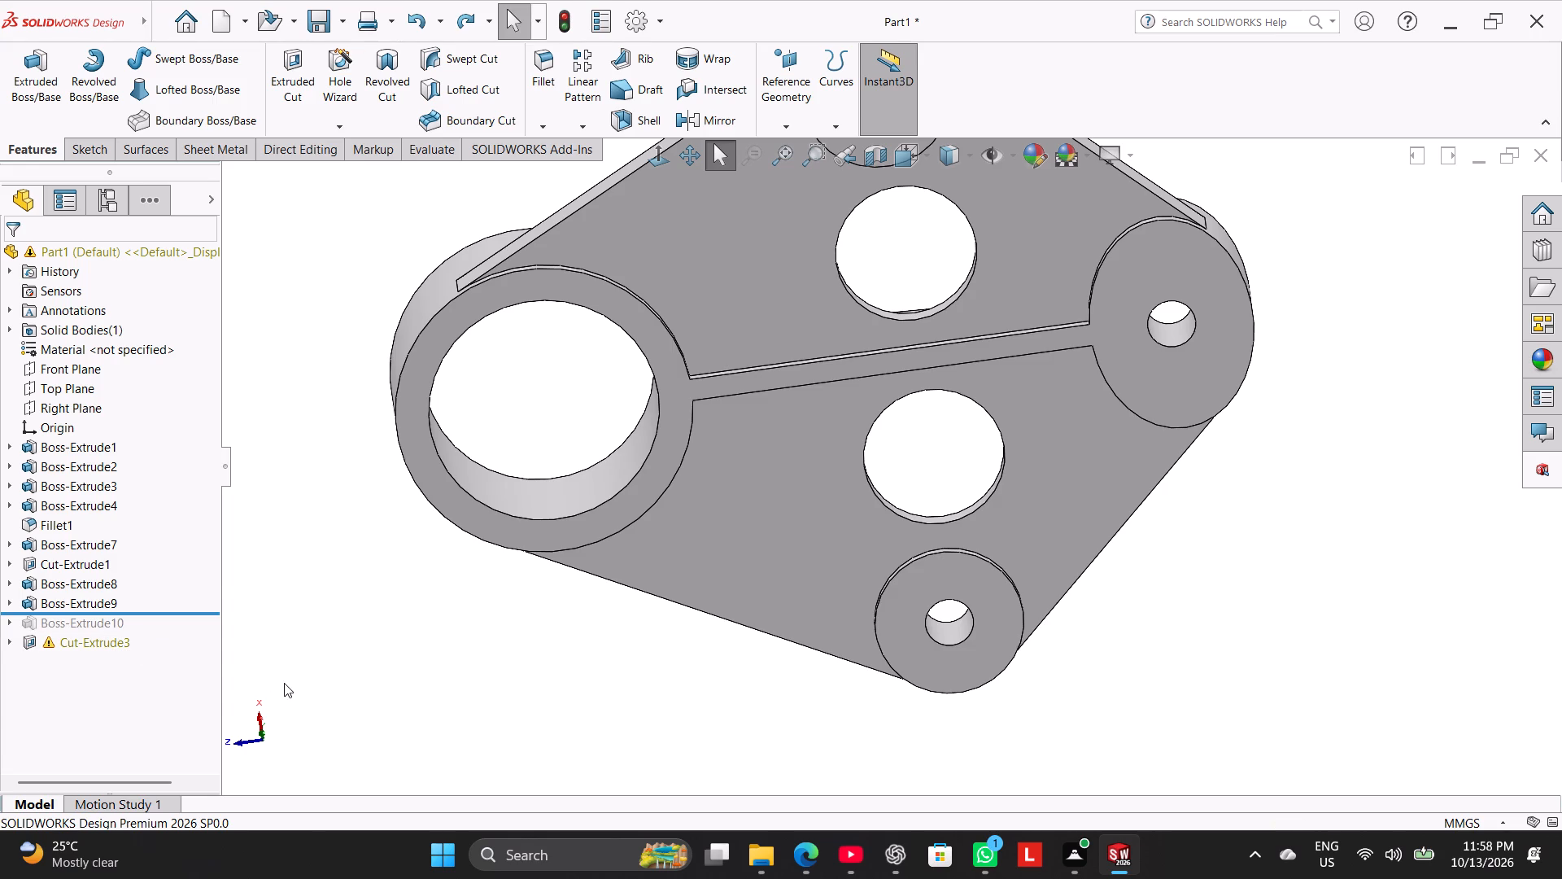
Undo the underside rib's length change in its sketch, exit the sketch, and roll the feature history forward past Cut-Extrude3.
key("ctrl+z")
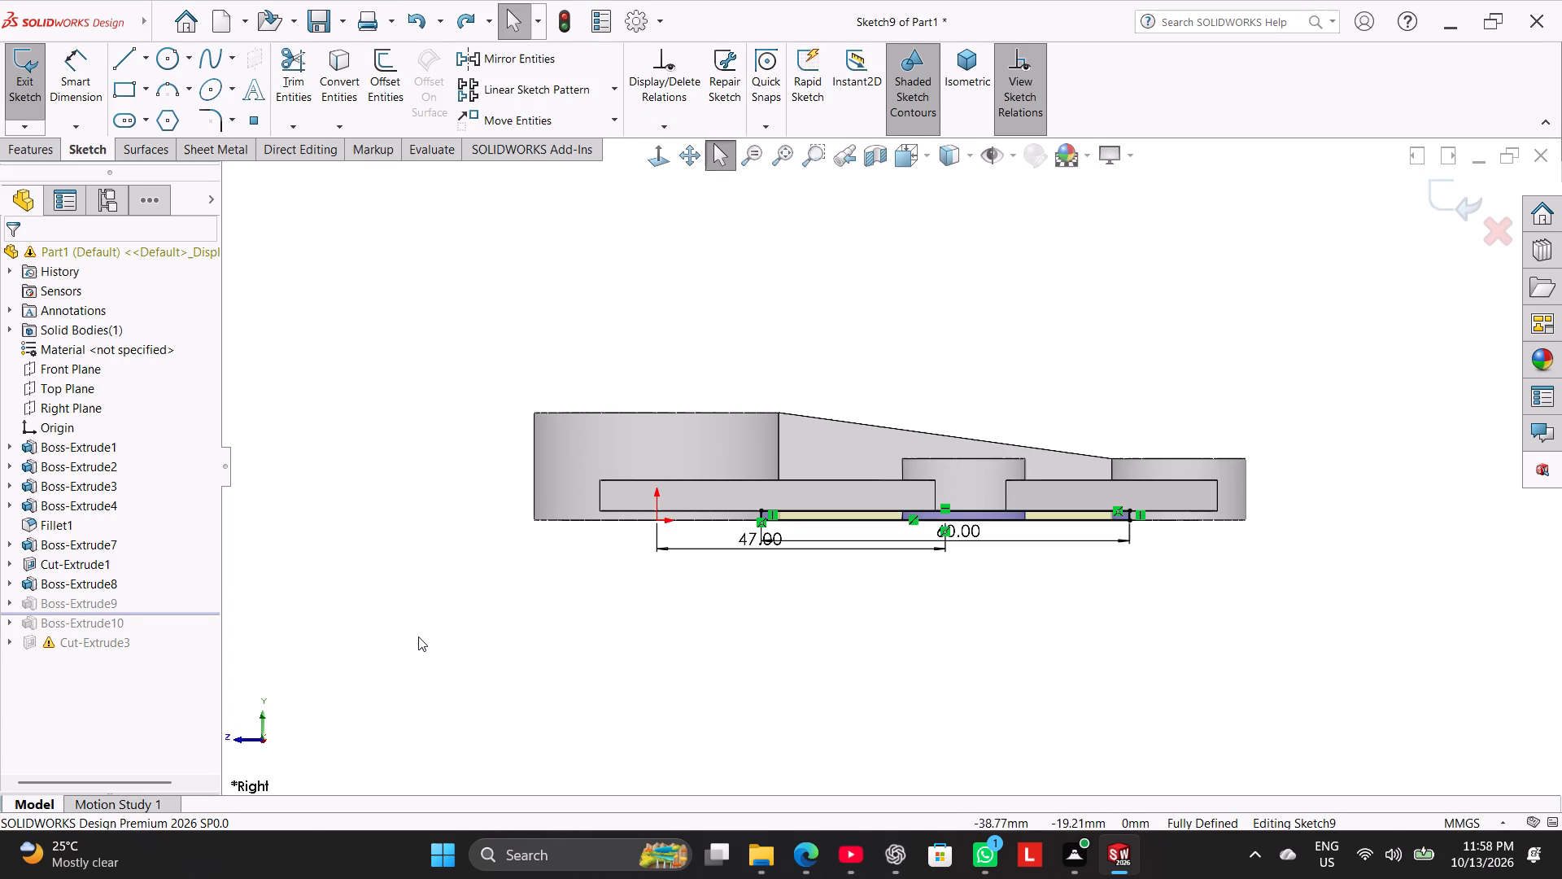
key("ctrl+z")
left_click(408, 636)
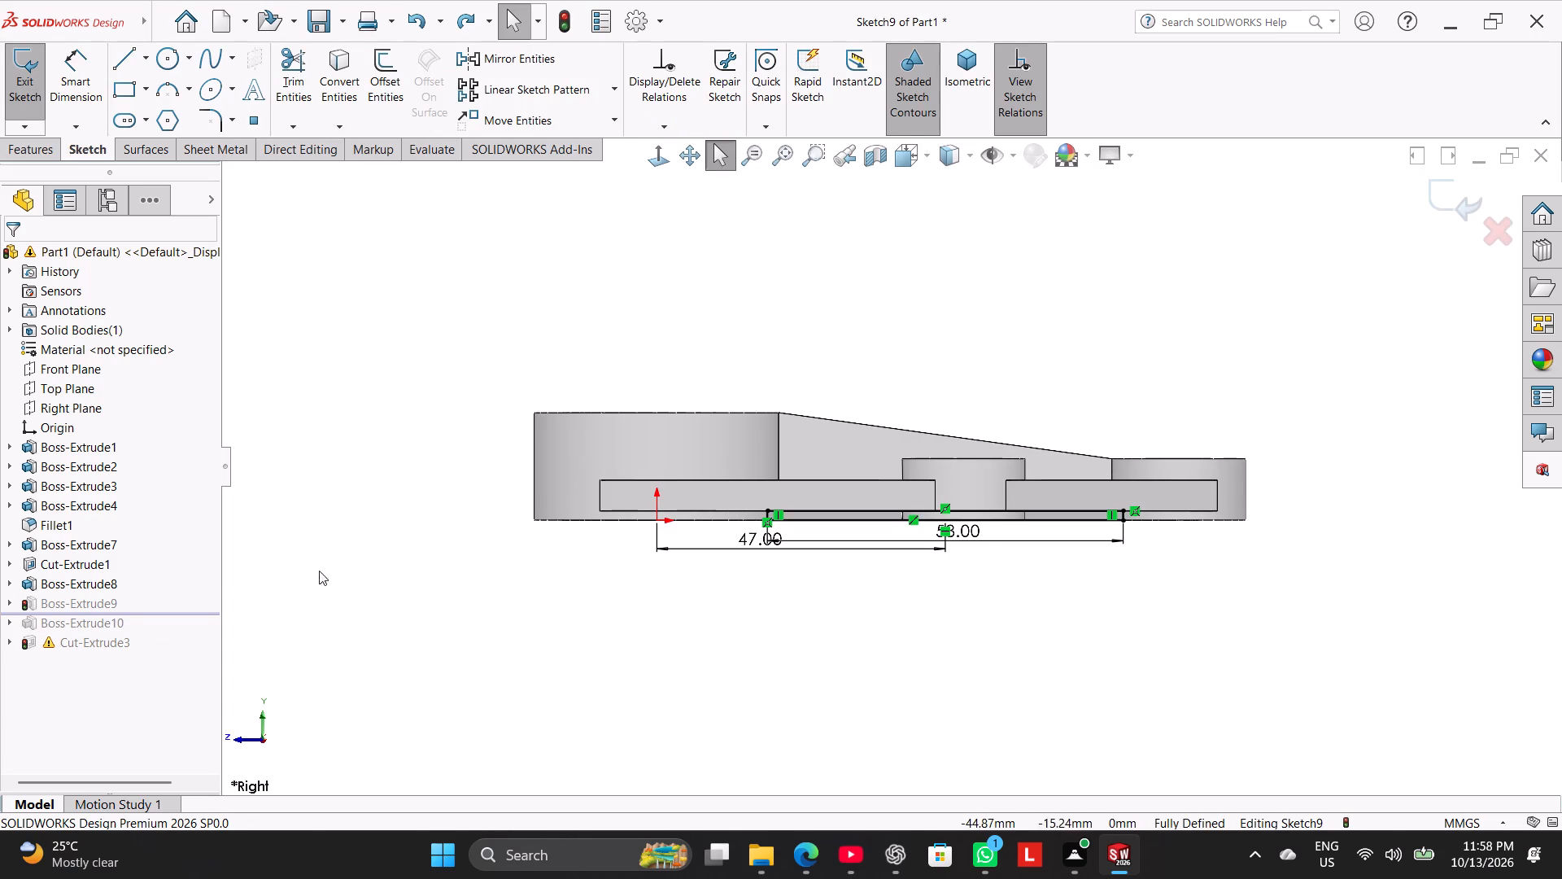
left_click(33, 94)
left_click(408, 378)
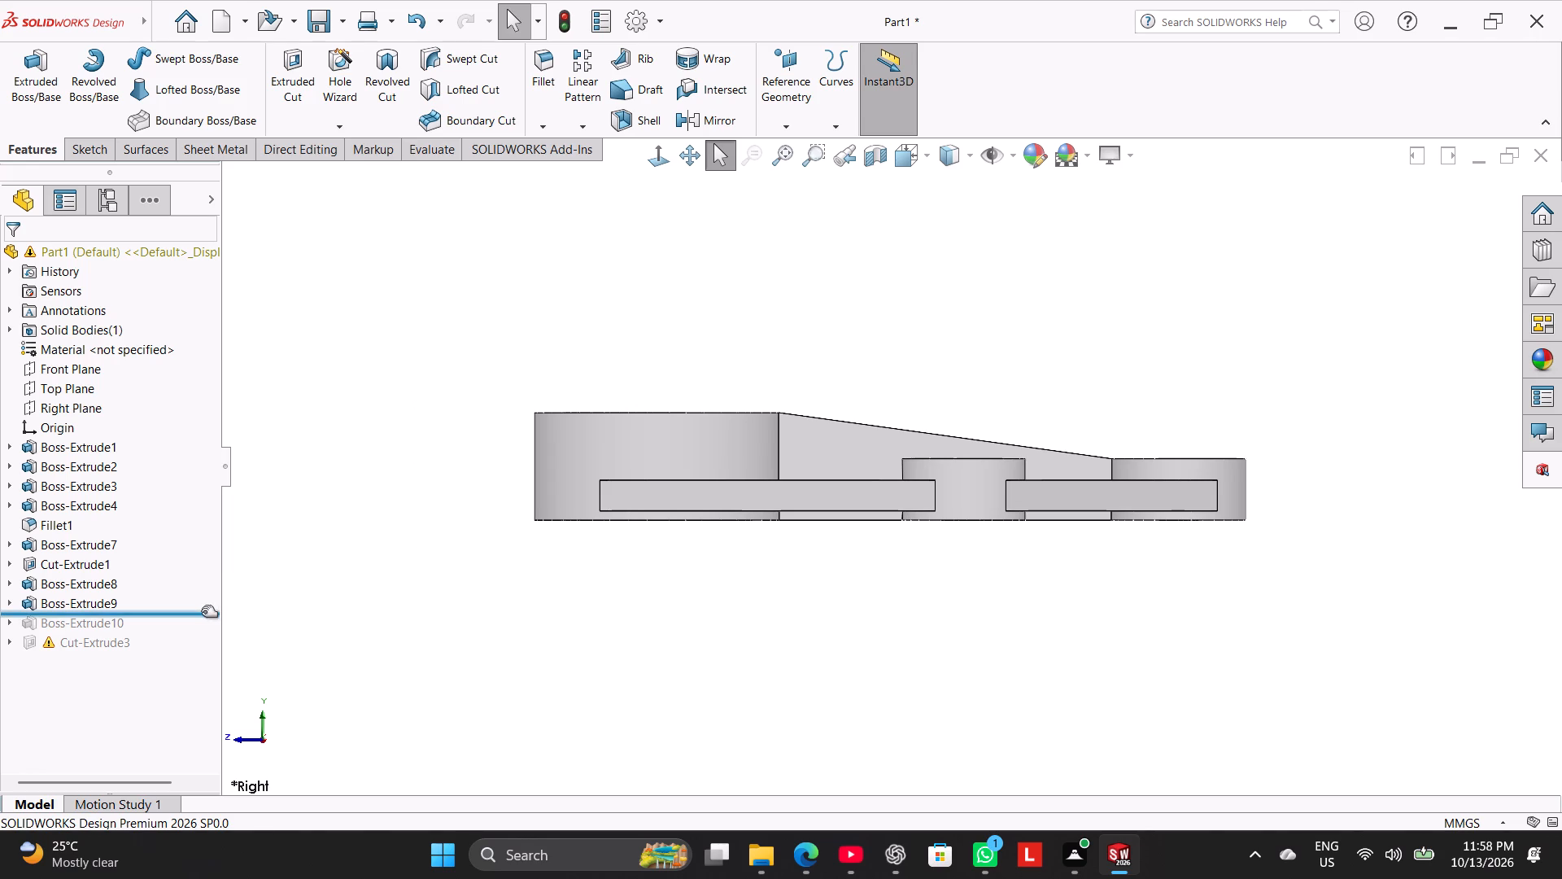
left_click_drag(202, 612, 200, 687)
left_click(402, 555)
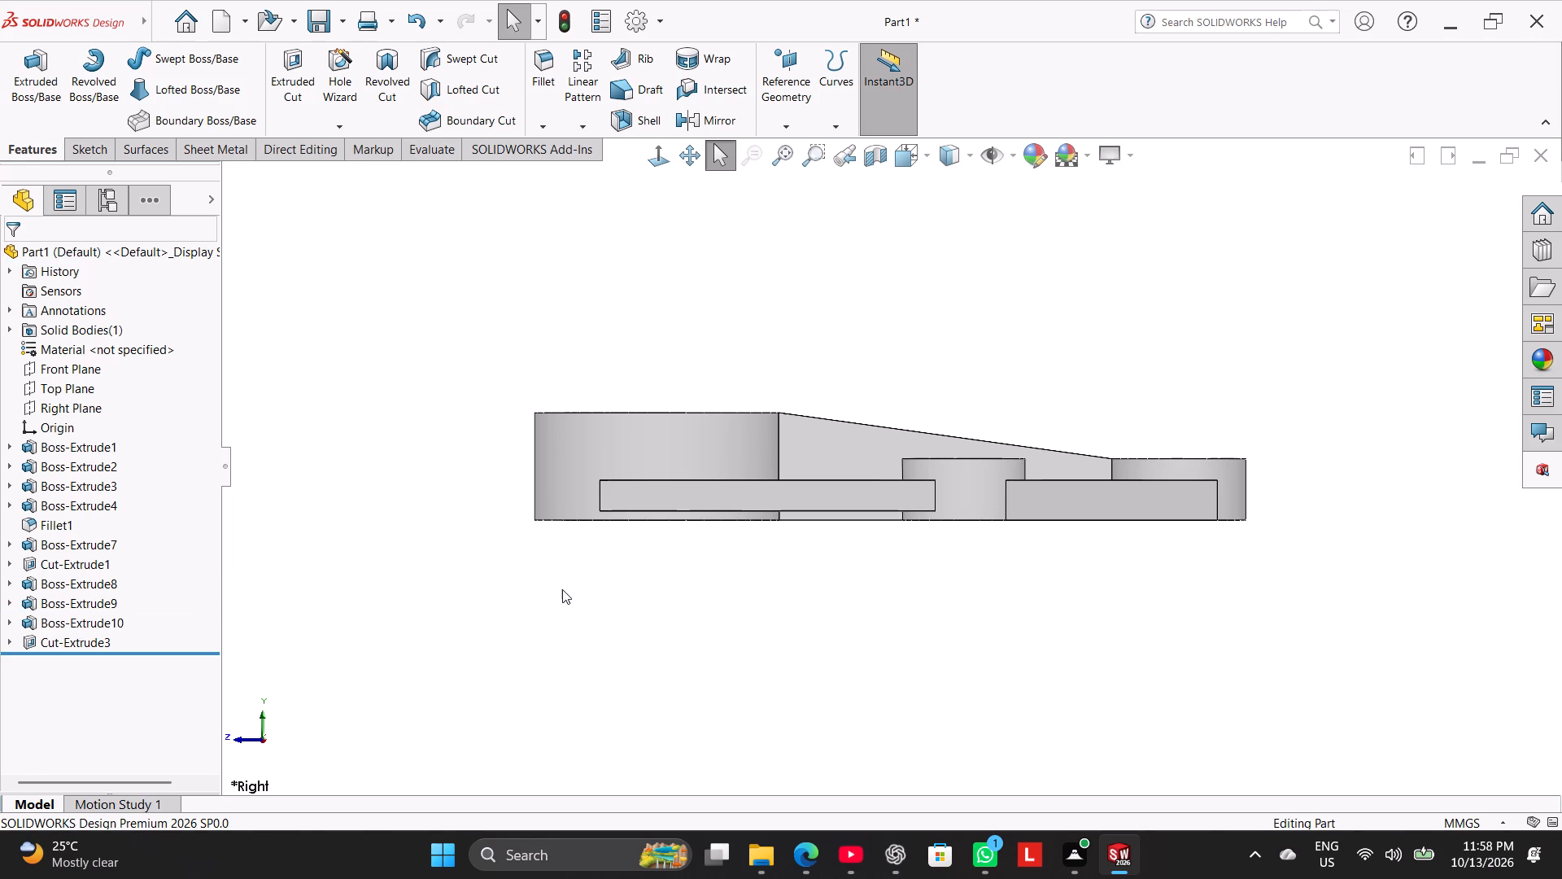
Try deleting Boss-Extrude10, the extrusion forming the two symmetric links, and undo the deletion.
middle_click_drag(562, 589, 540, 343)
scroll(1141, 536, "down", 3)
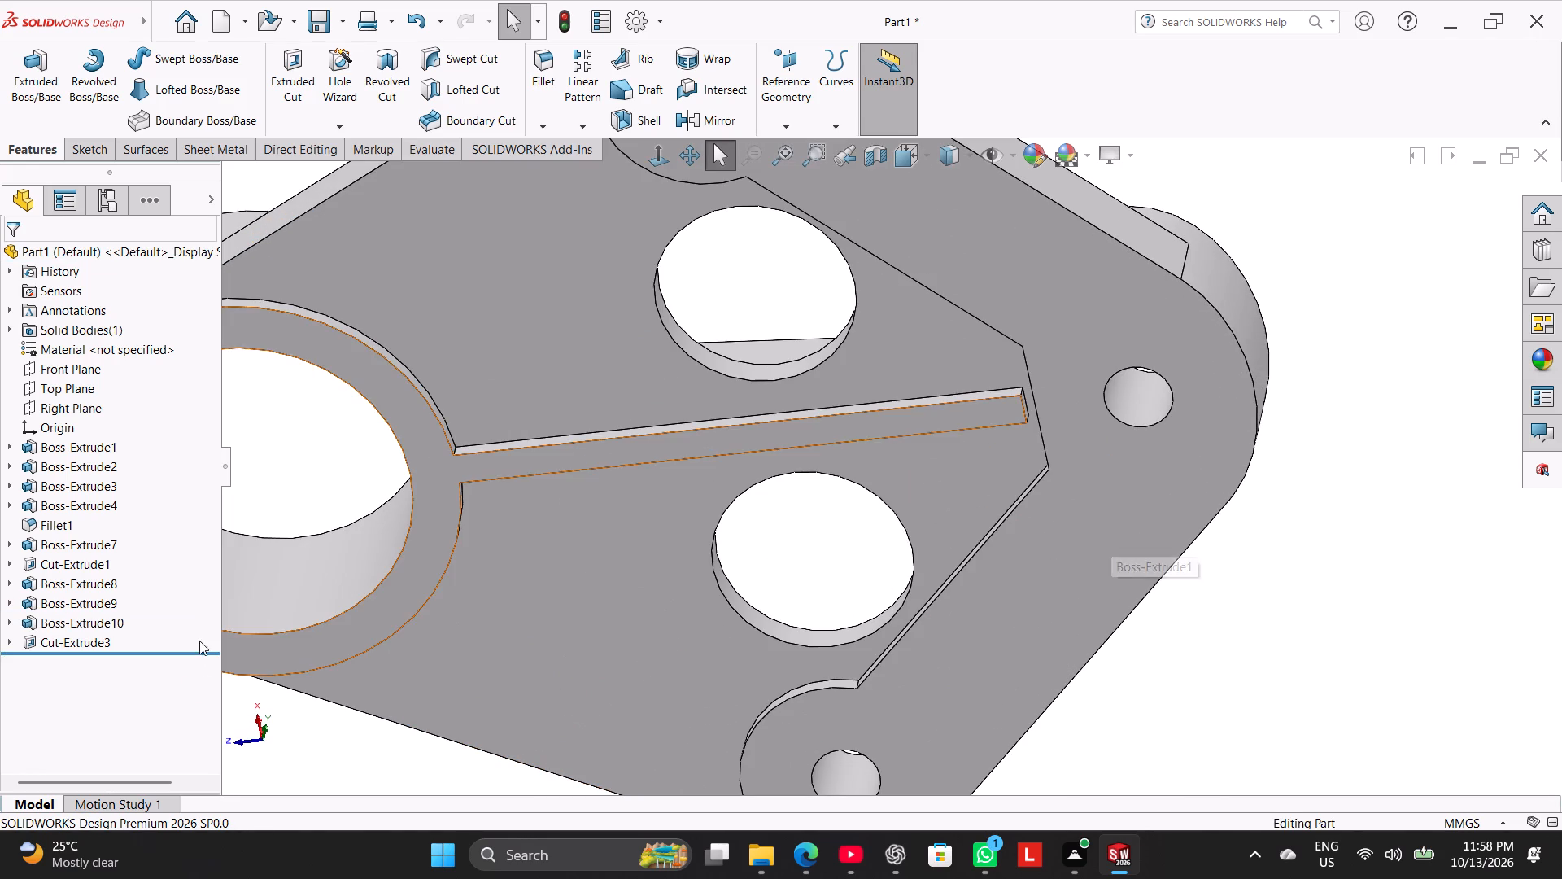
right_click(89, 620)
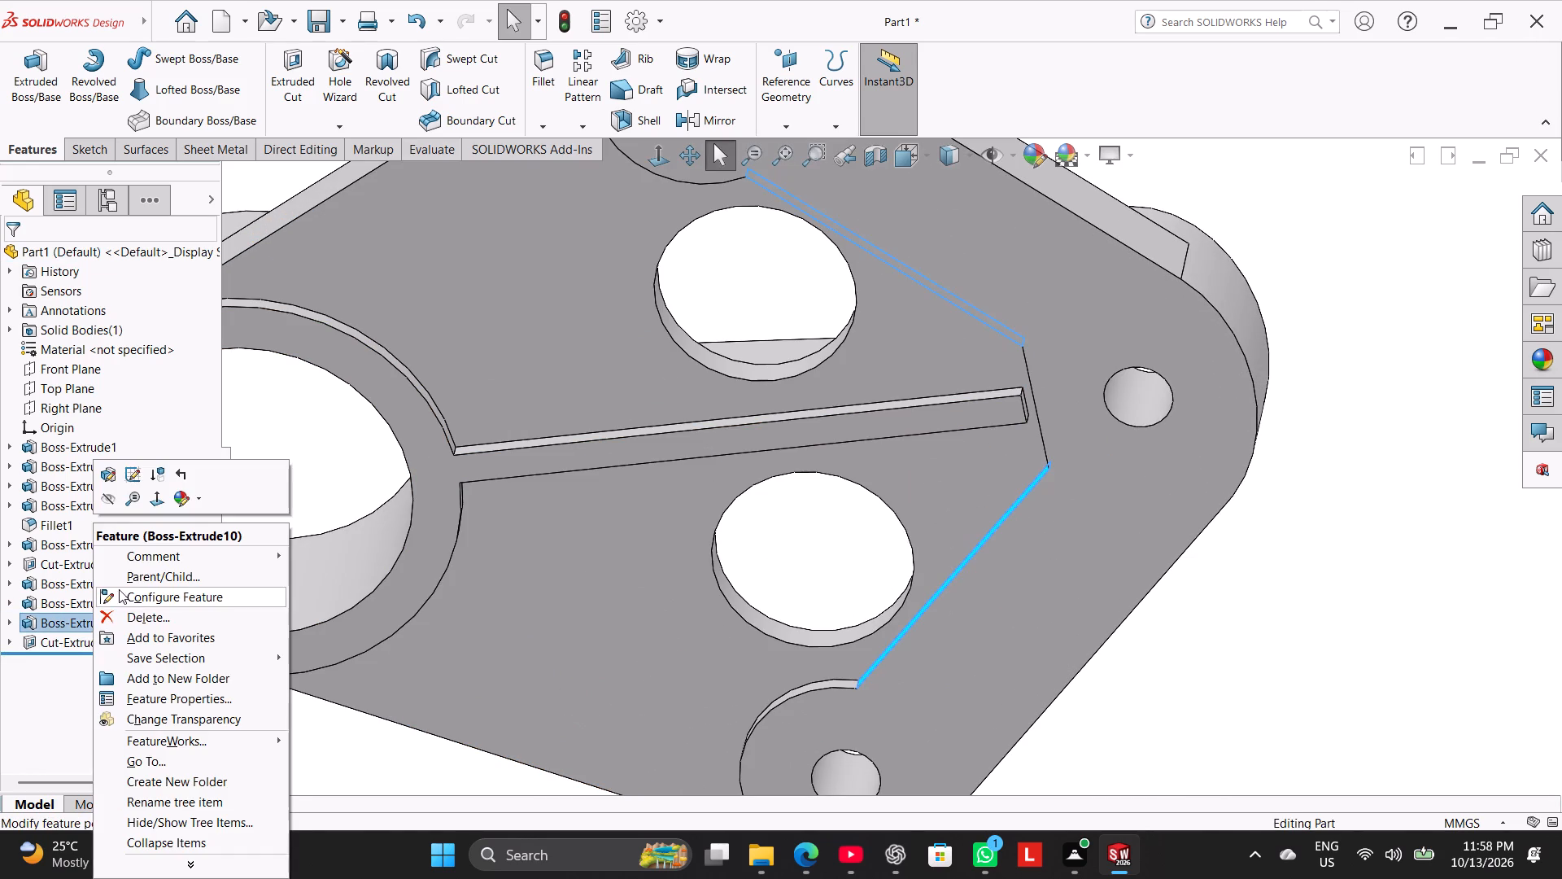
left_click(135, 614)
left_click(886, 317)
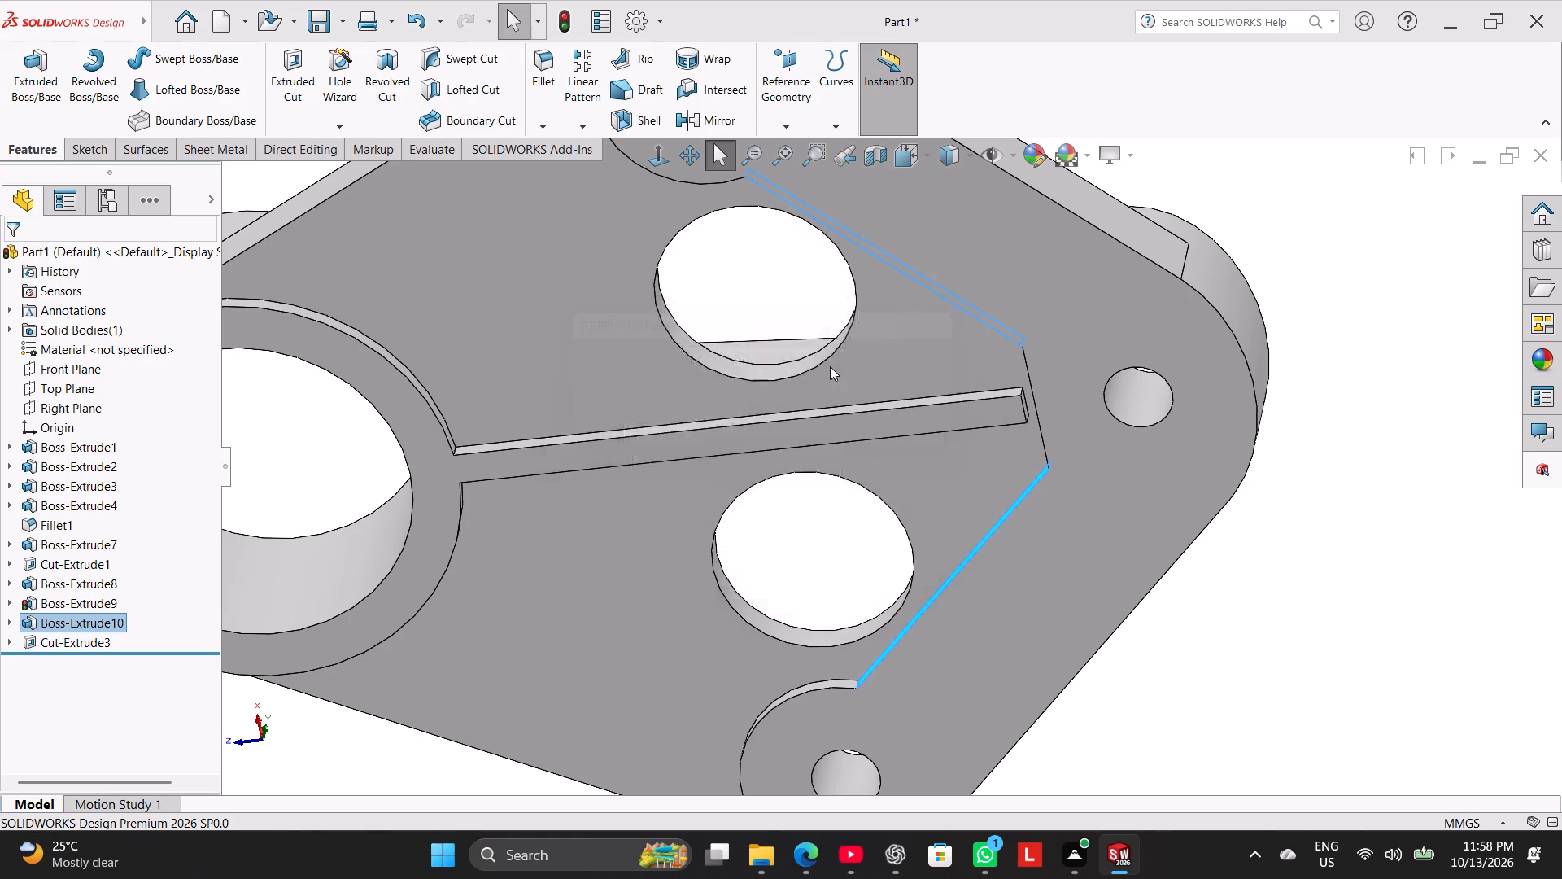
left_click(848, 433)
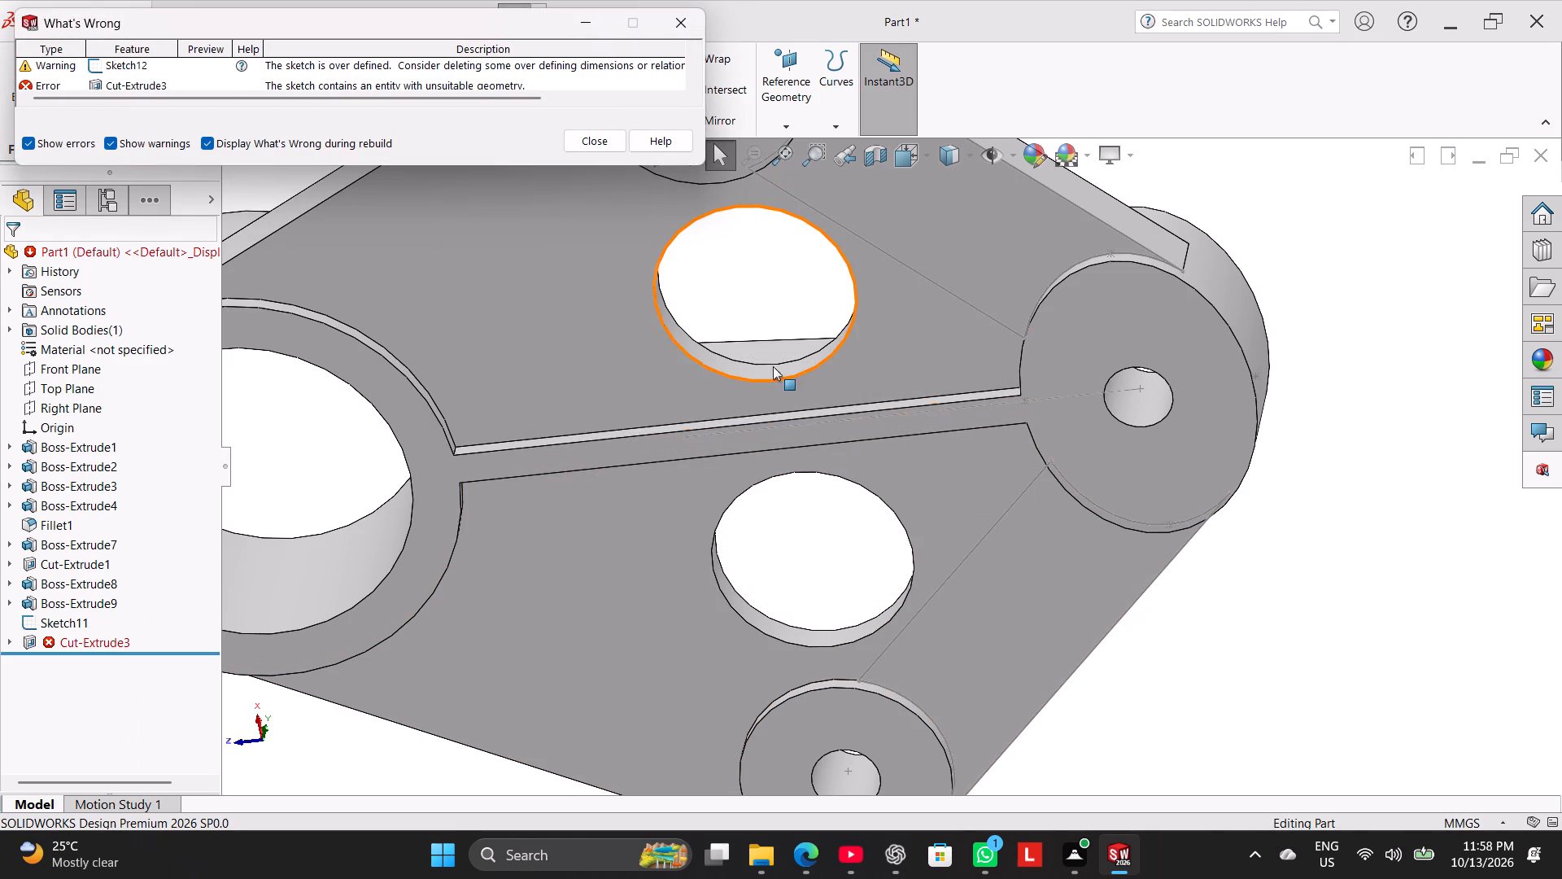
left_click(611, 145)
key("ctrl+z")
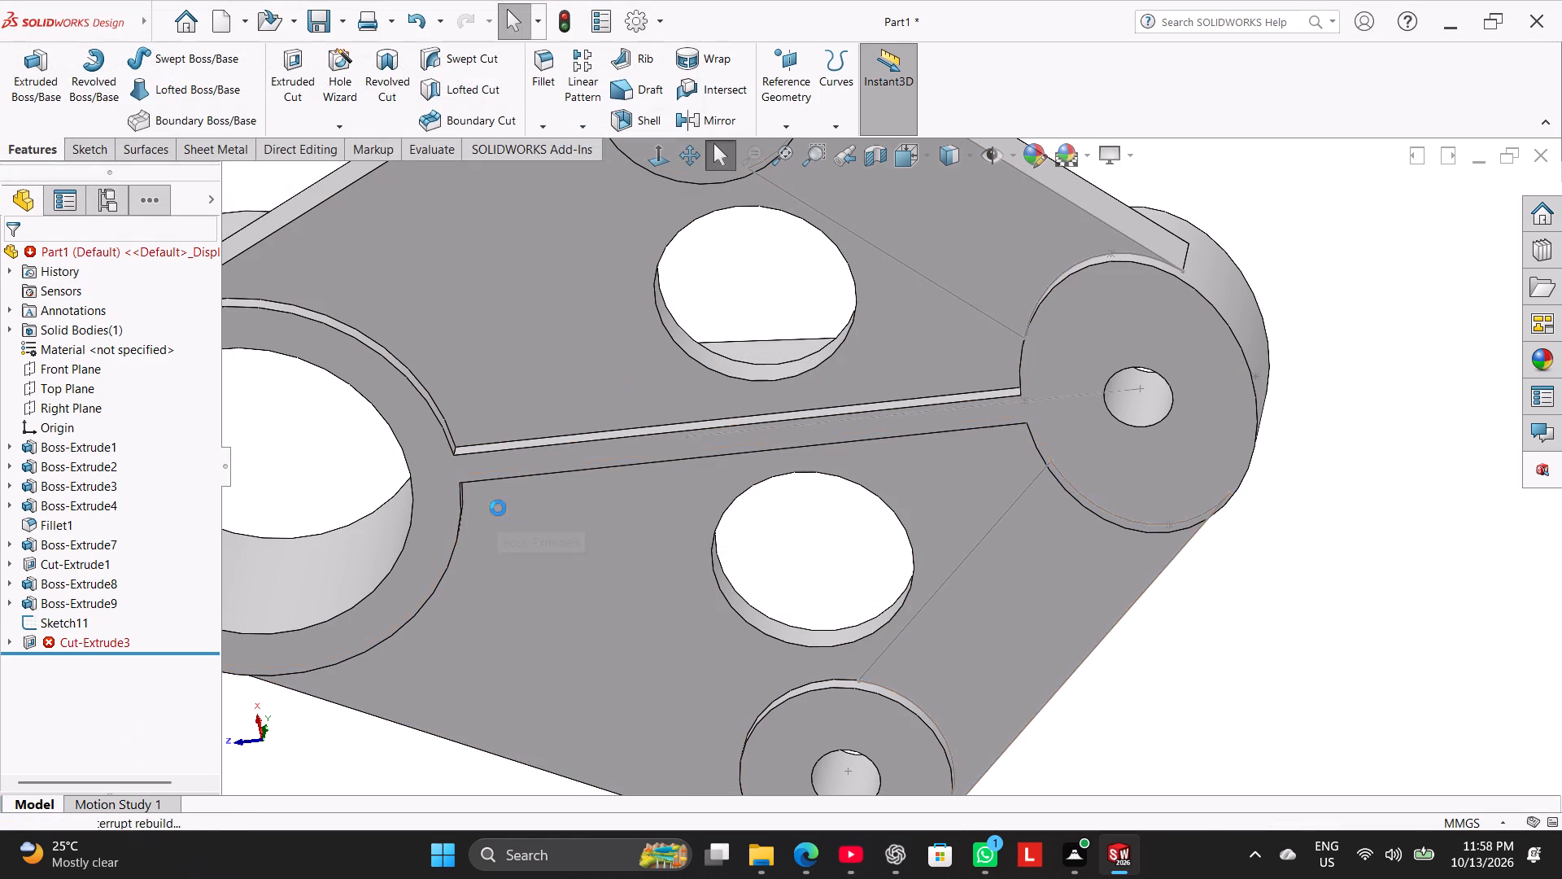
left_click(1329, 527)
Open the sketch of the segment cut Cut-Extrude3 for editing at the link junction.
scroll(1201, 404, "down", 2)
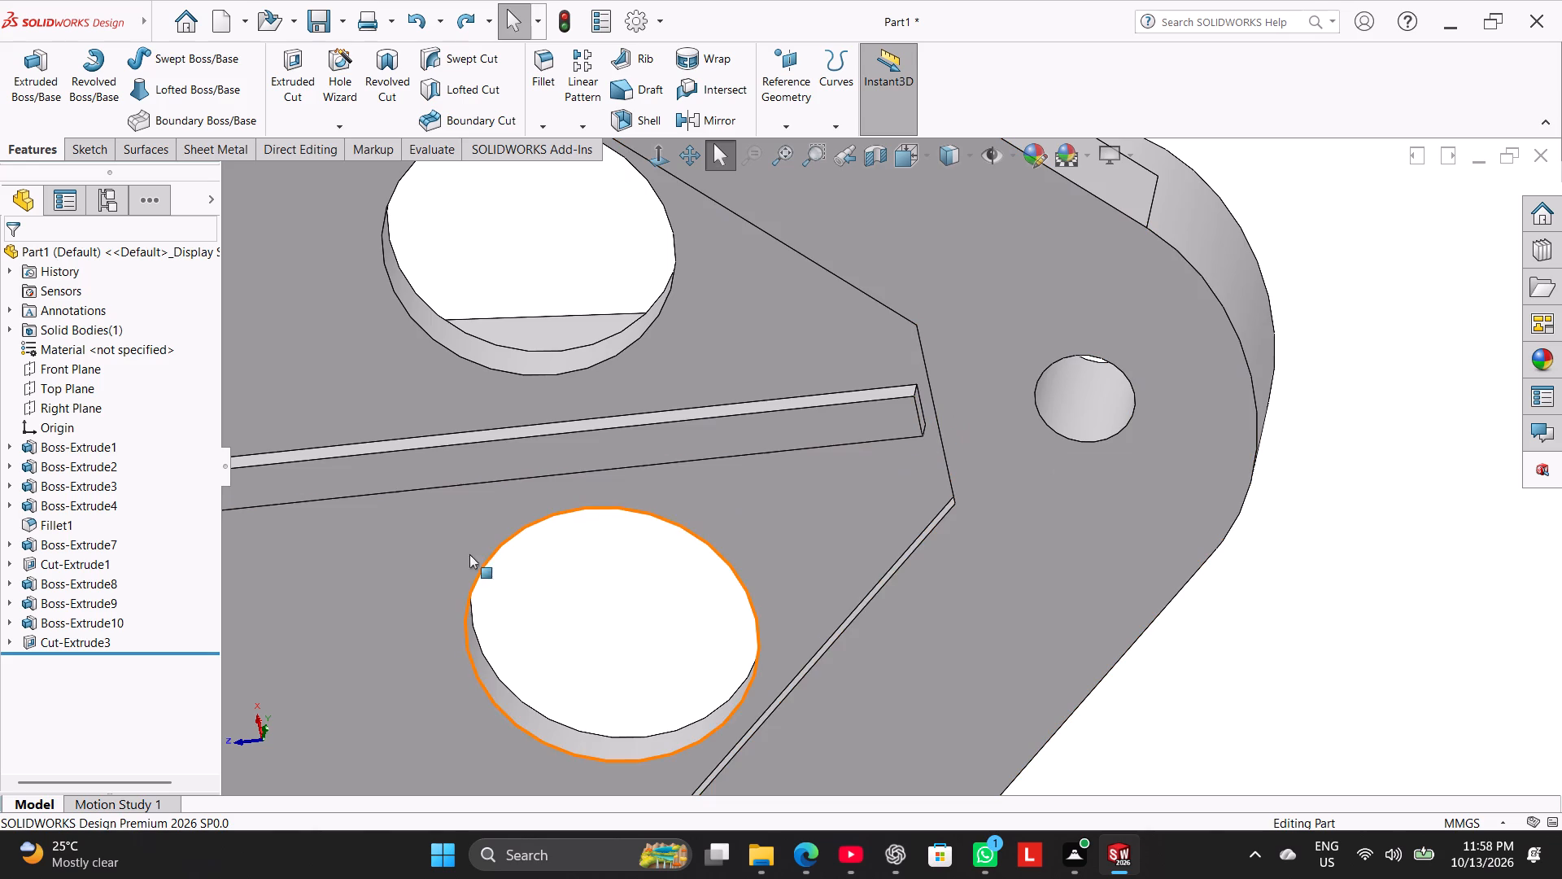
right_click(90, 647)
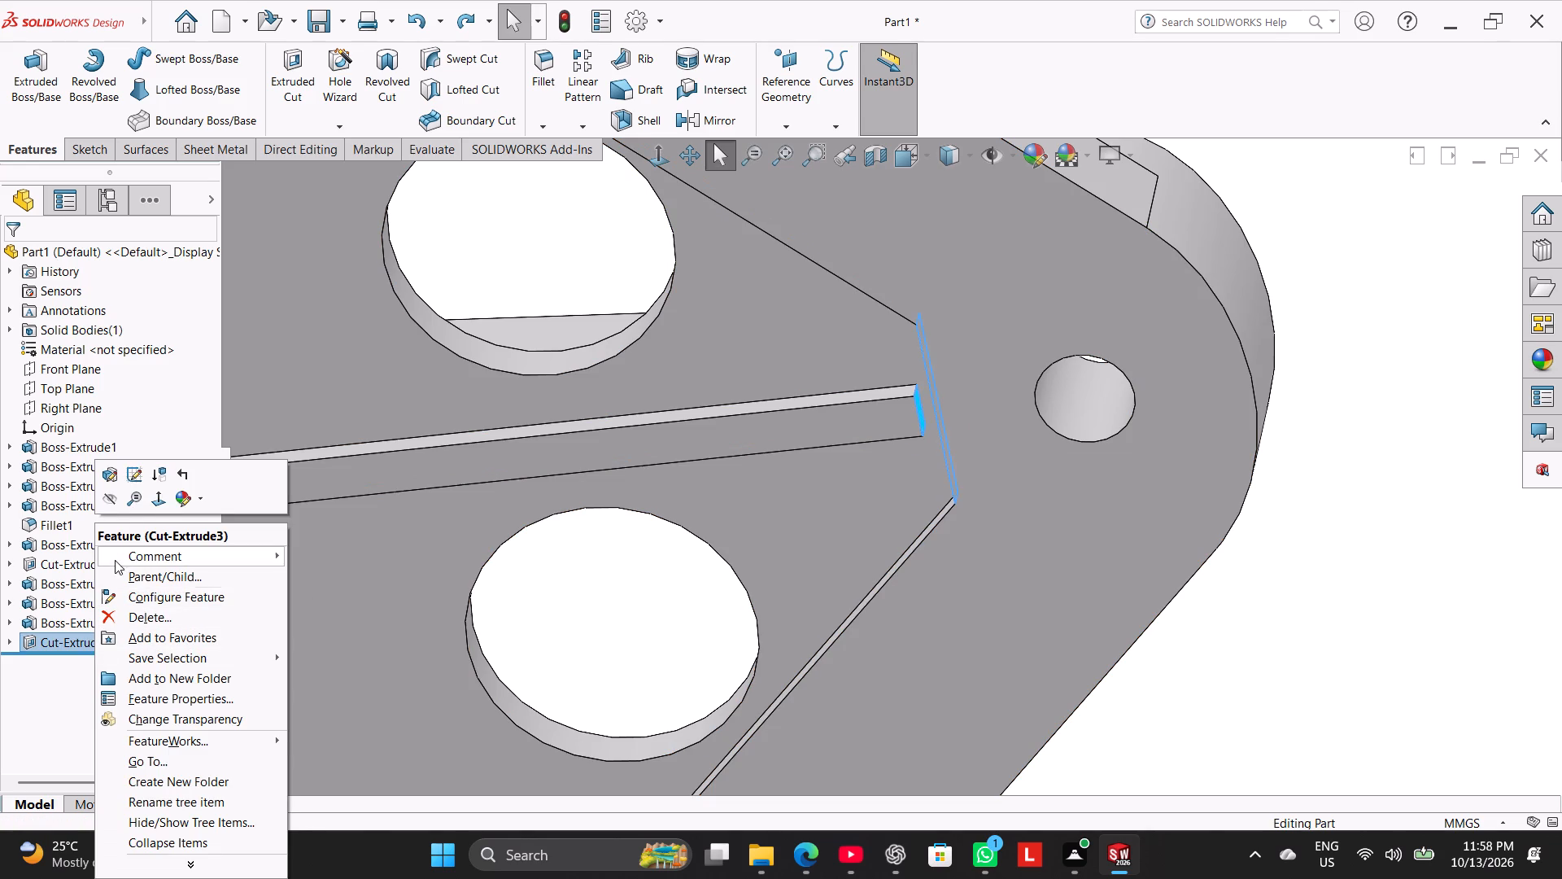
left_click(136, 474)
scroll(909, 654, "down", 4)
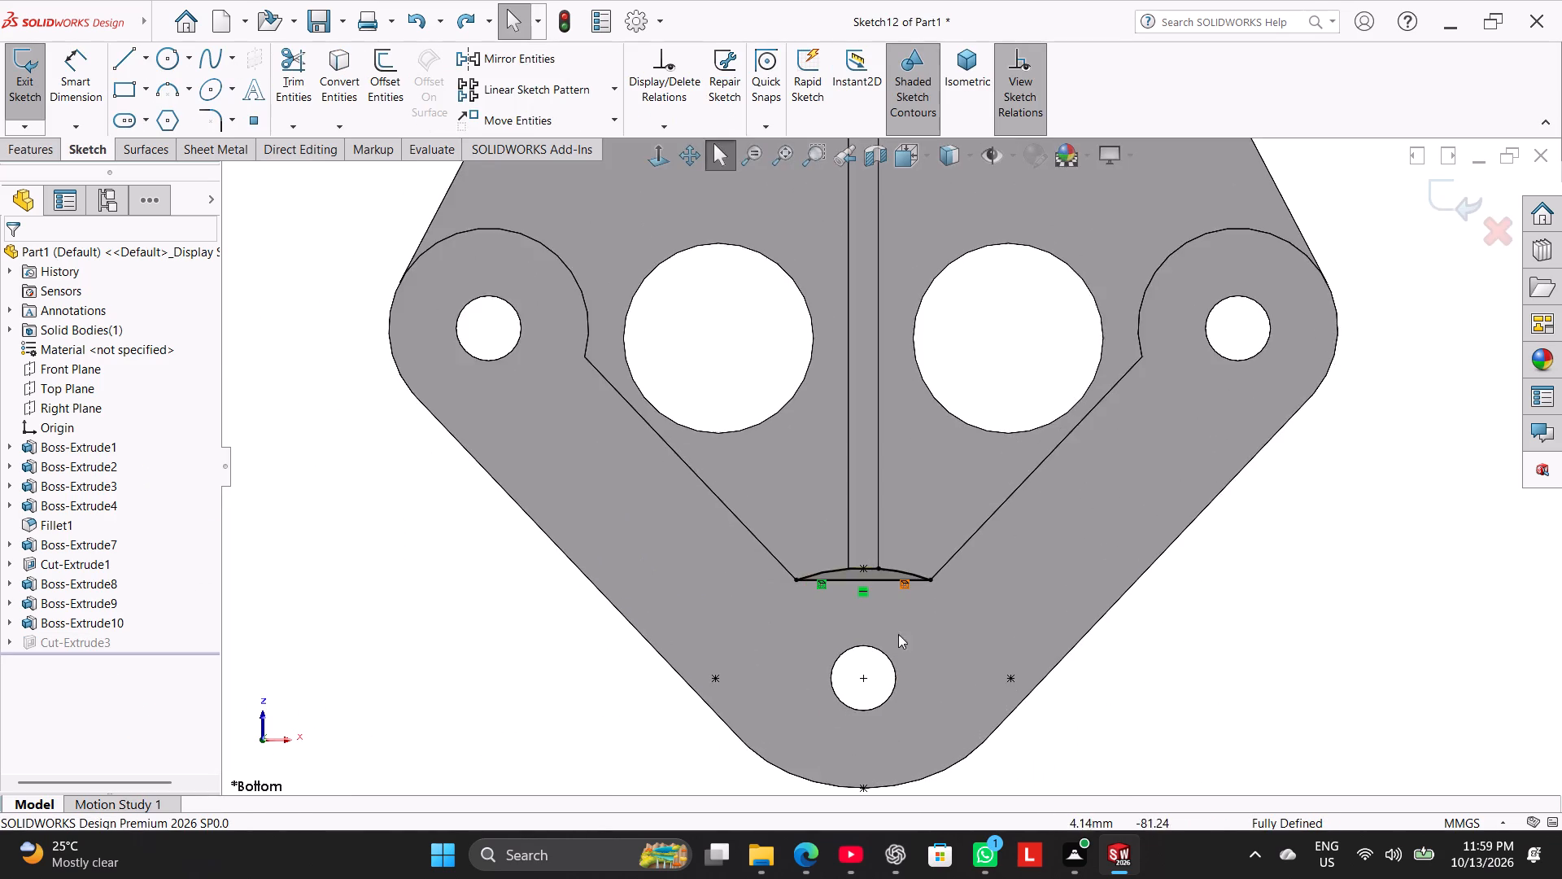
scroll(869, 580, "down", 4)
scroll(853, 489, "down", 2)
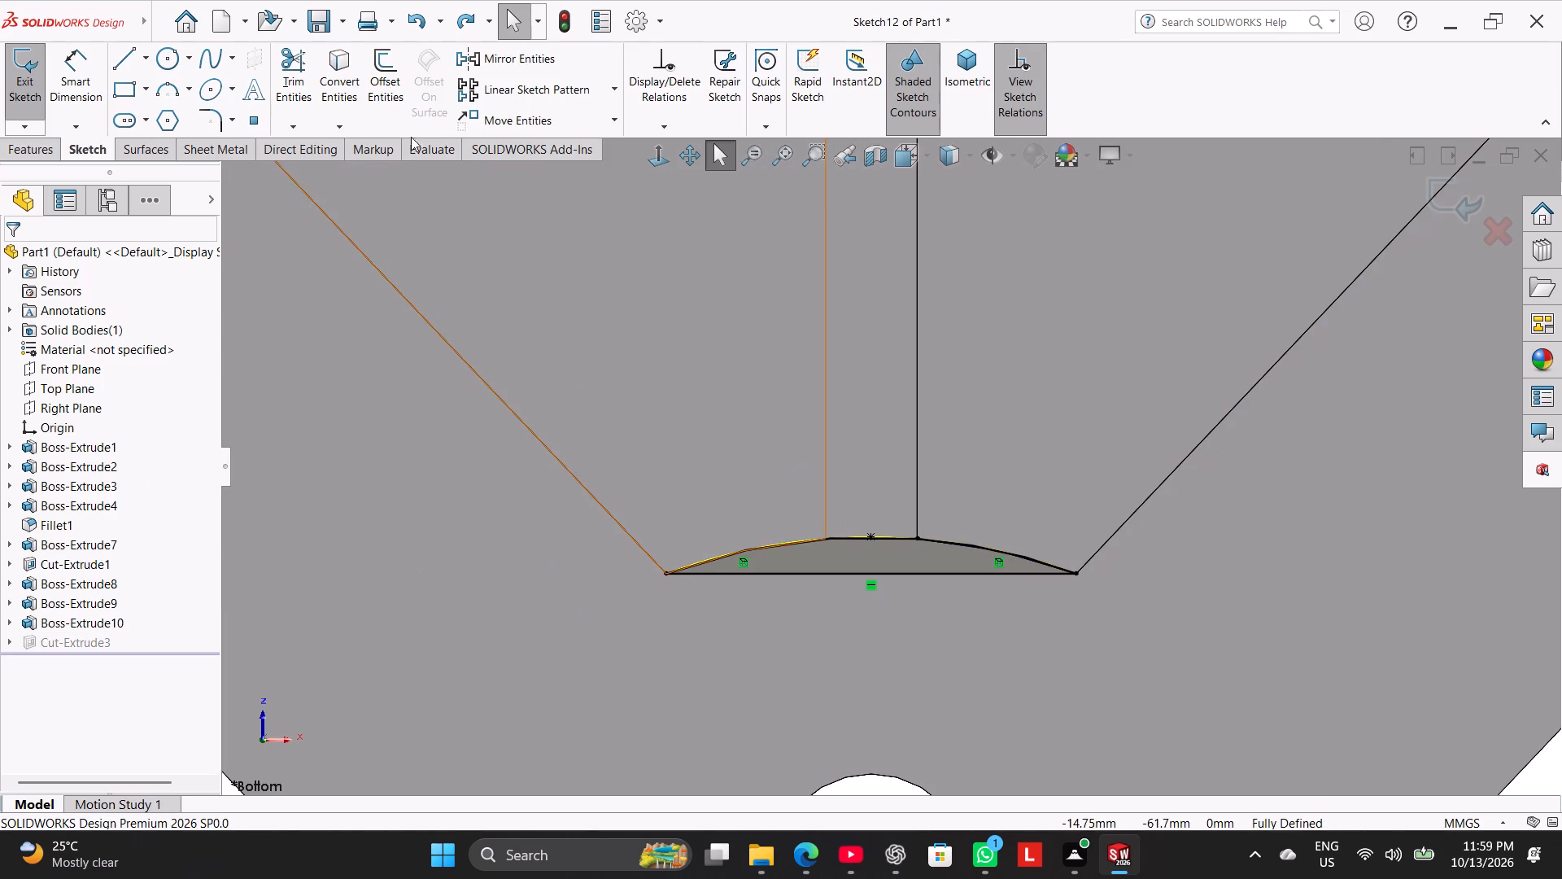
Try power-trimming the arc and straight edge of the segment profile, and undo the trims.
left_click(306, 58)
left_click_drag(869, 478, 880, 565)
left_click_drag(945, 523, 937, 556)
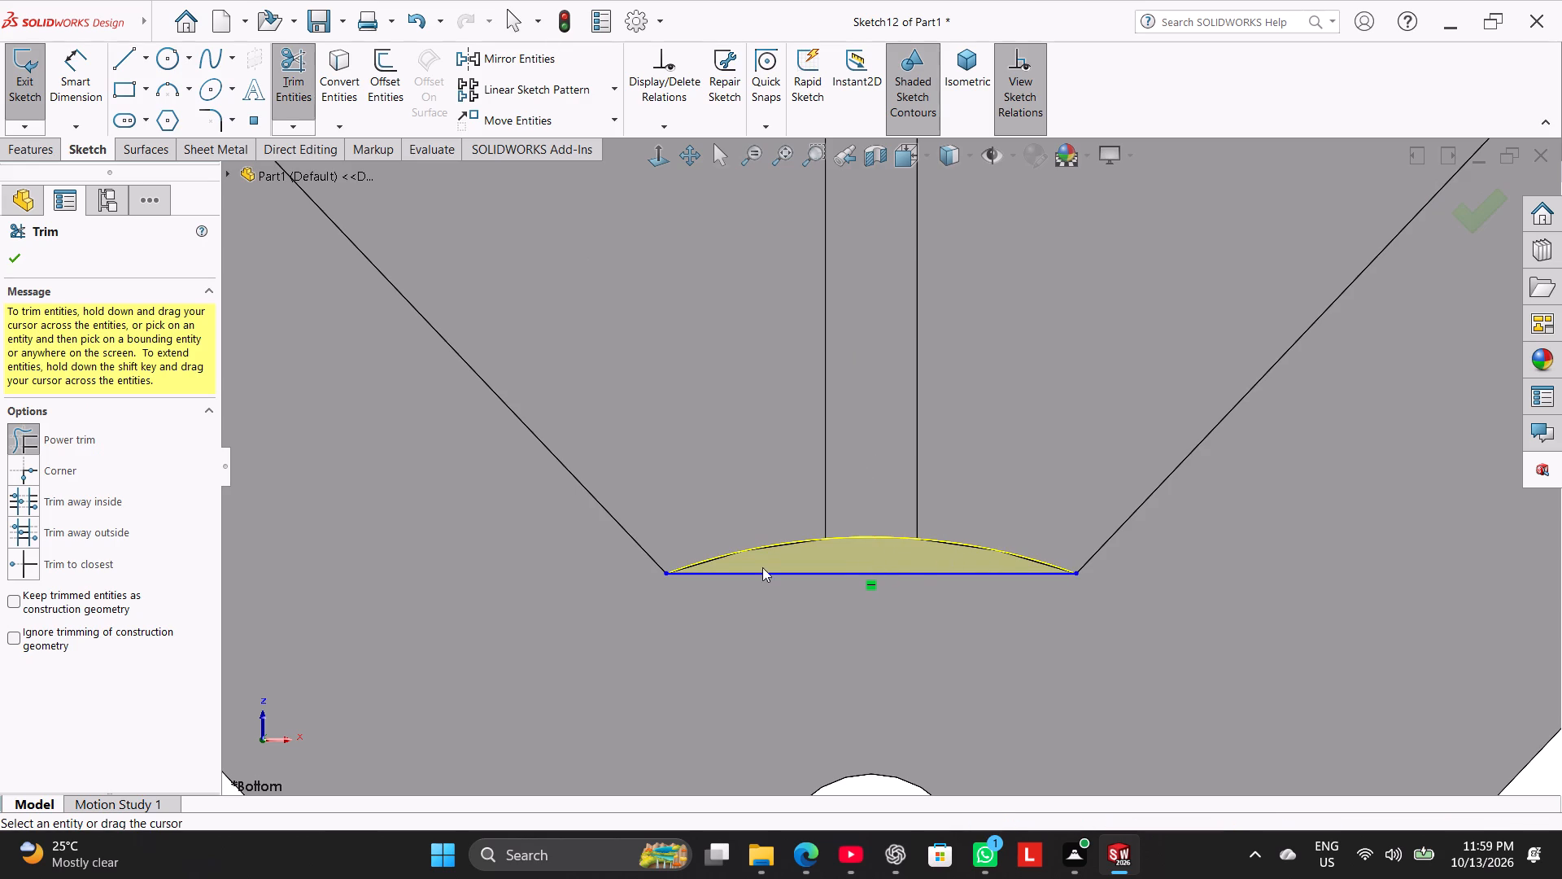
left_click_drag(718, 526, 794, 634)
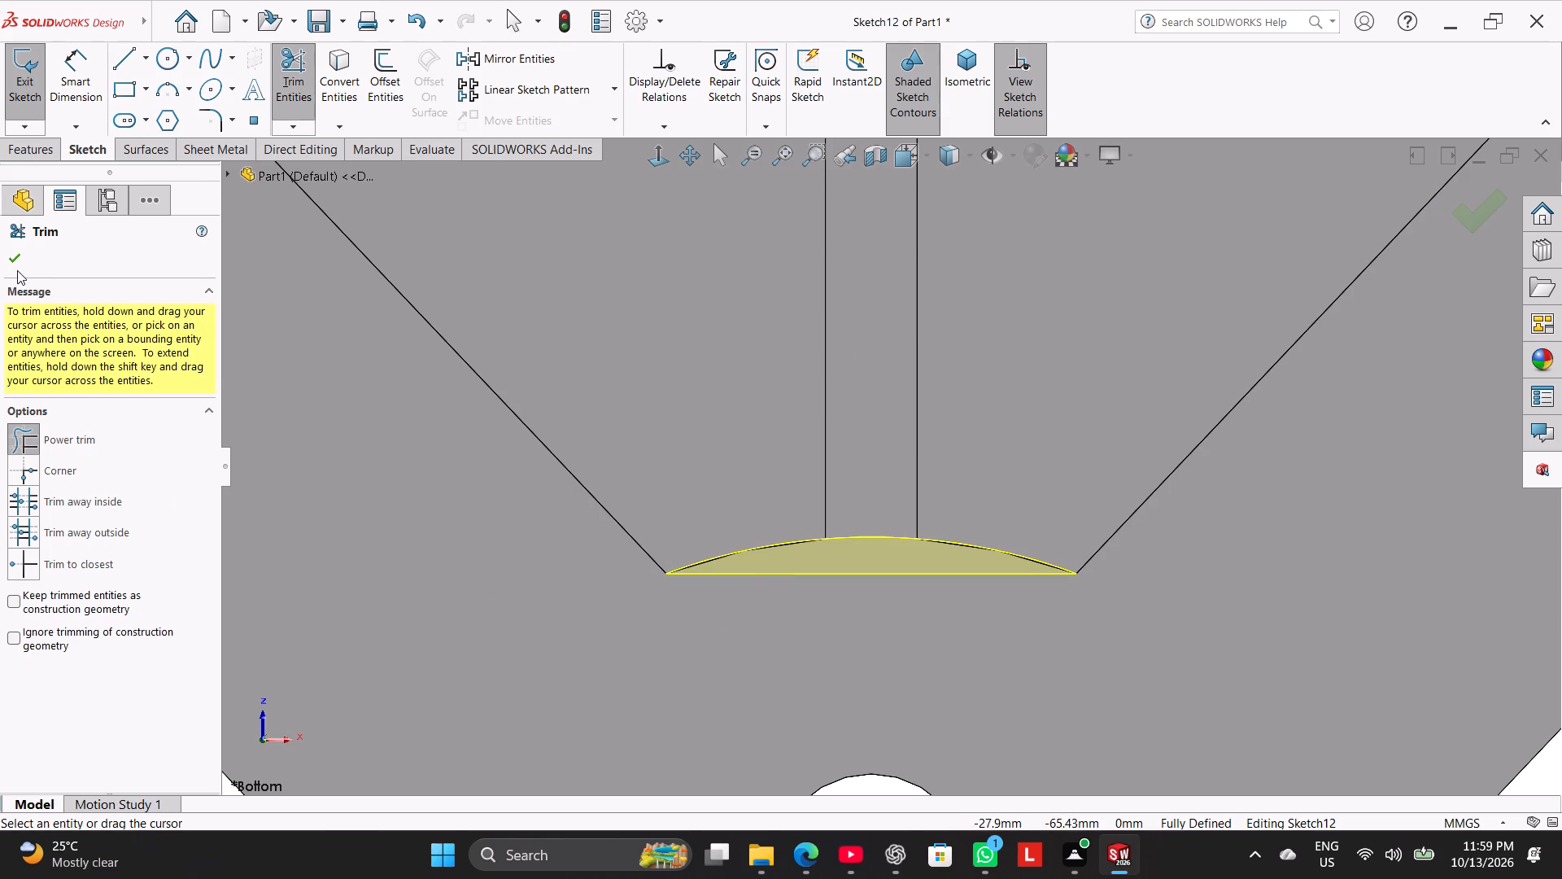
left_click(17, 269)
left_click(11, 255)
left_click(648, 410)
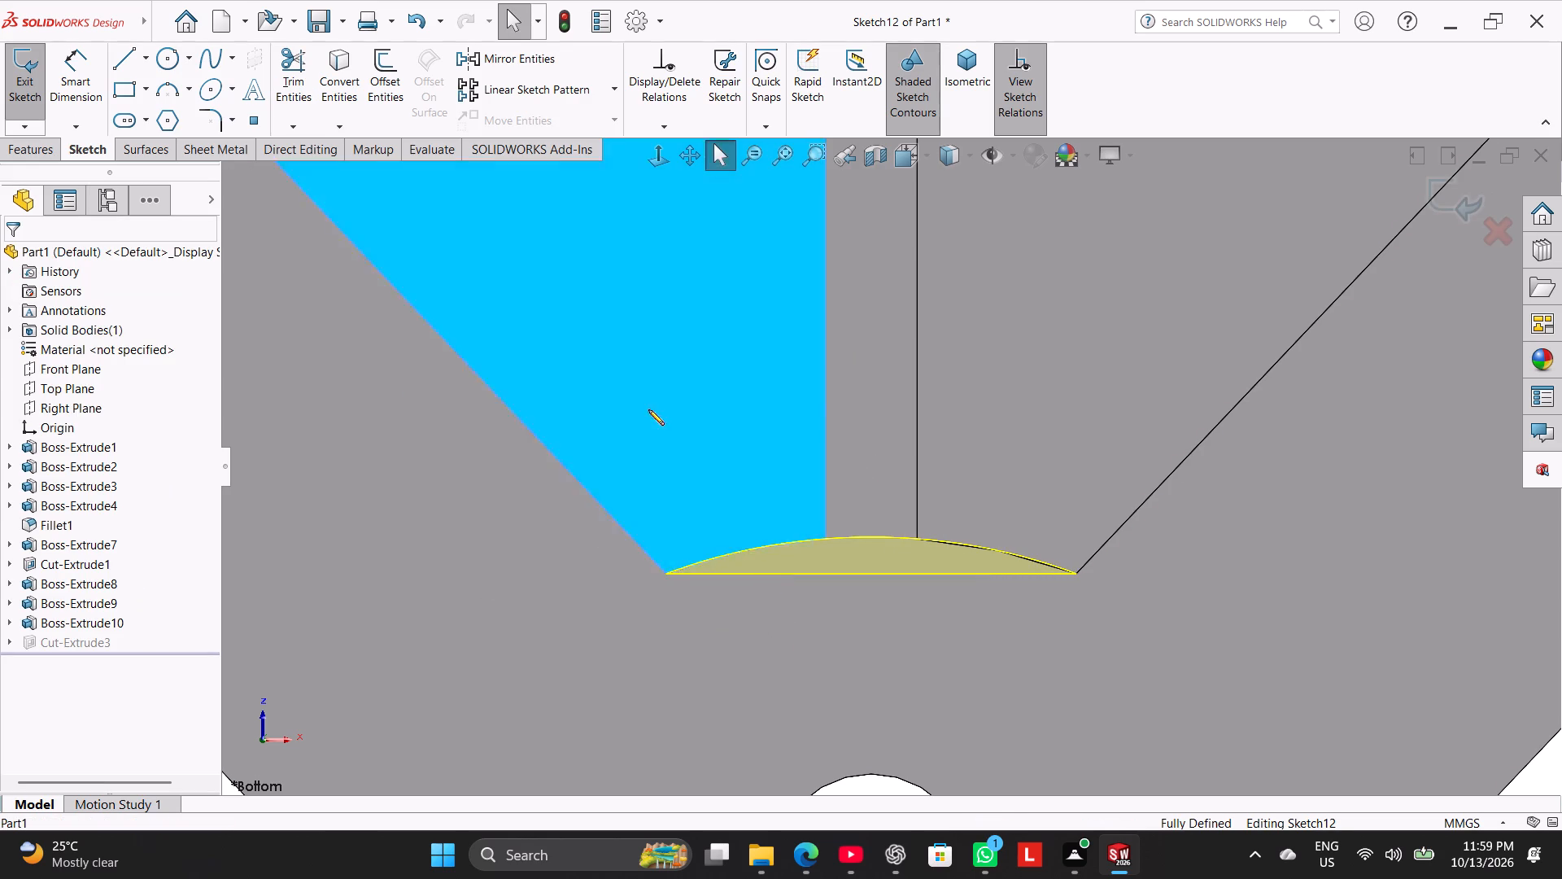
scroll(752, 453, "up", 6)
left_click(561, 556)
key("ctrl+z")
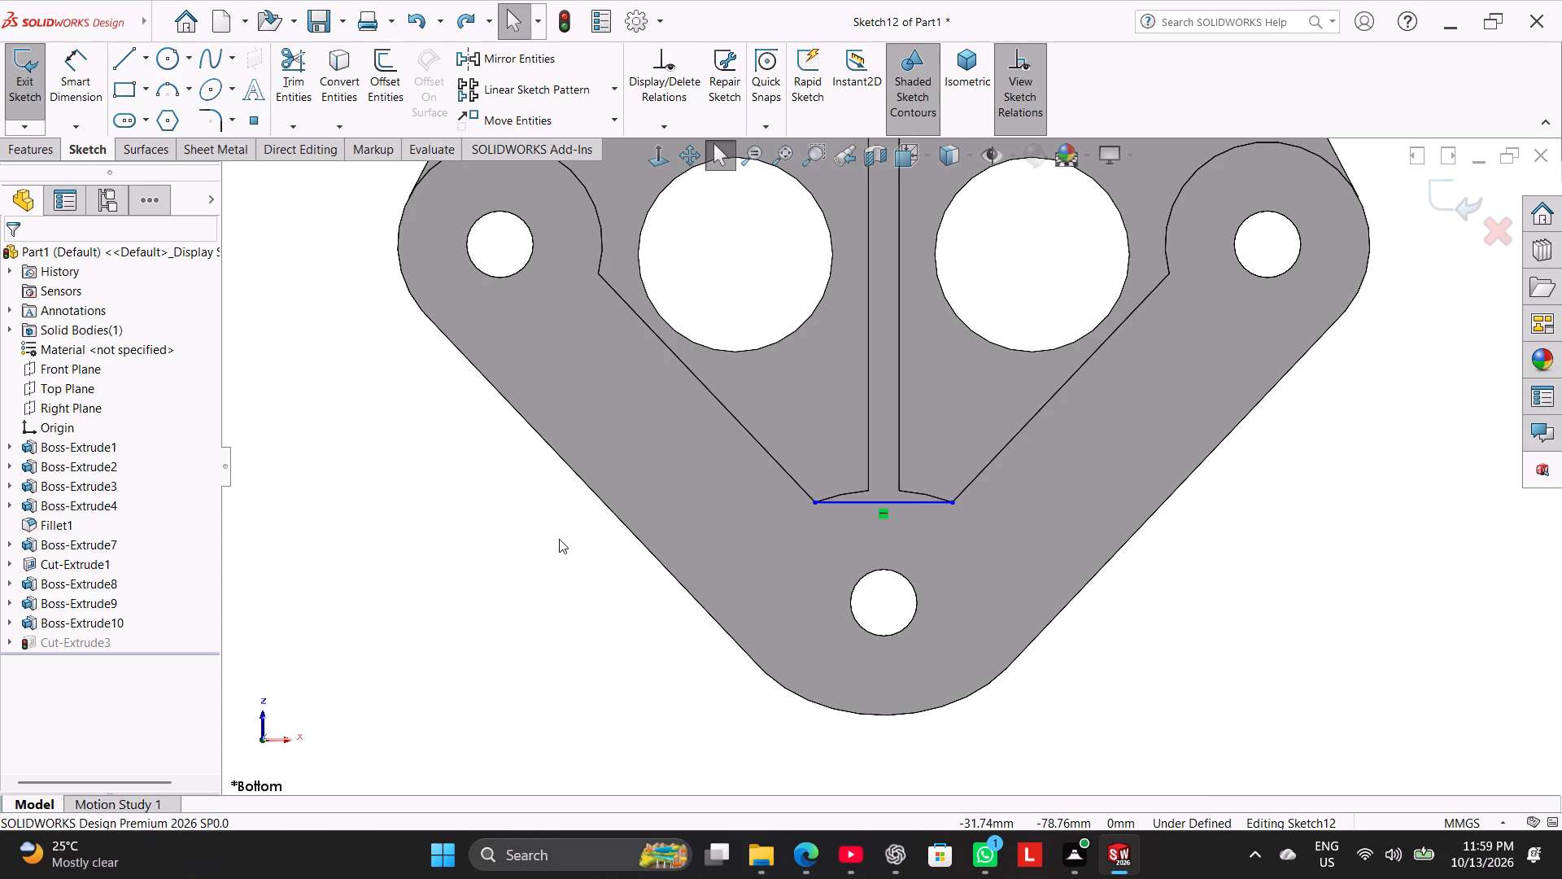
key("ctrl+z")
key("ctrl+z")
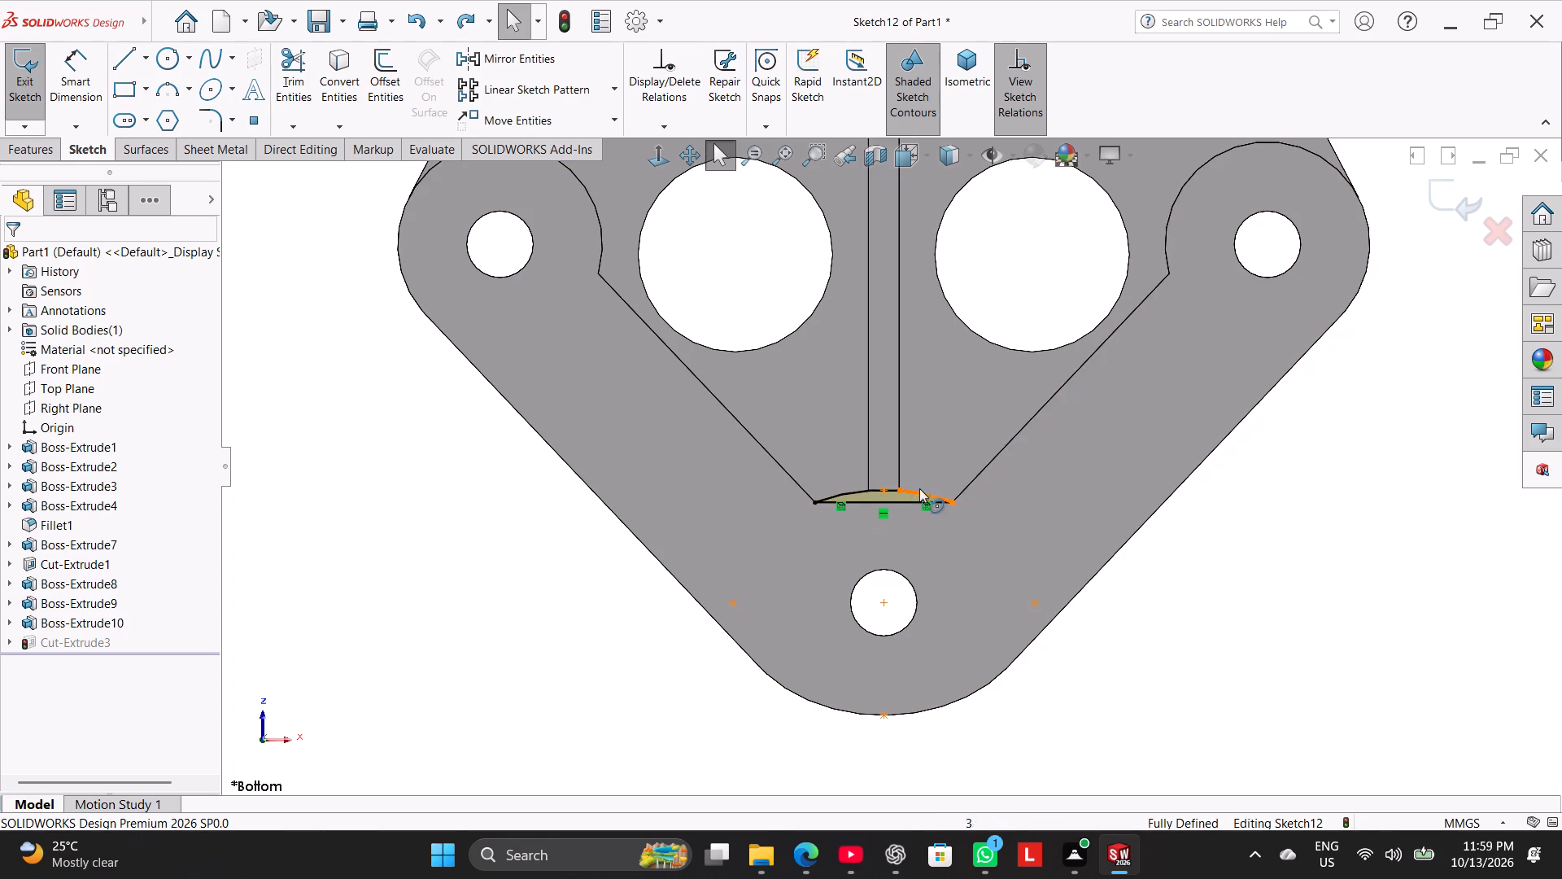
Move the arc's endpoint from one corner of the central rib's end onto the rib's opposite corner.
scroll(913, 487, "down", 2)
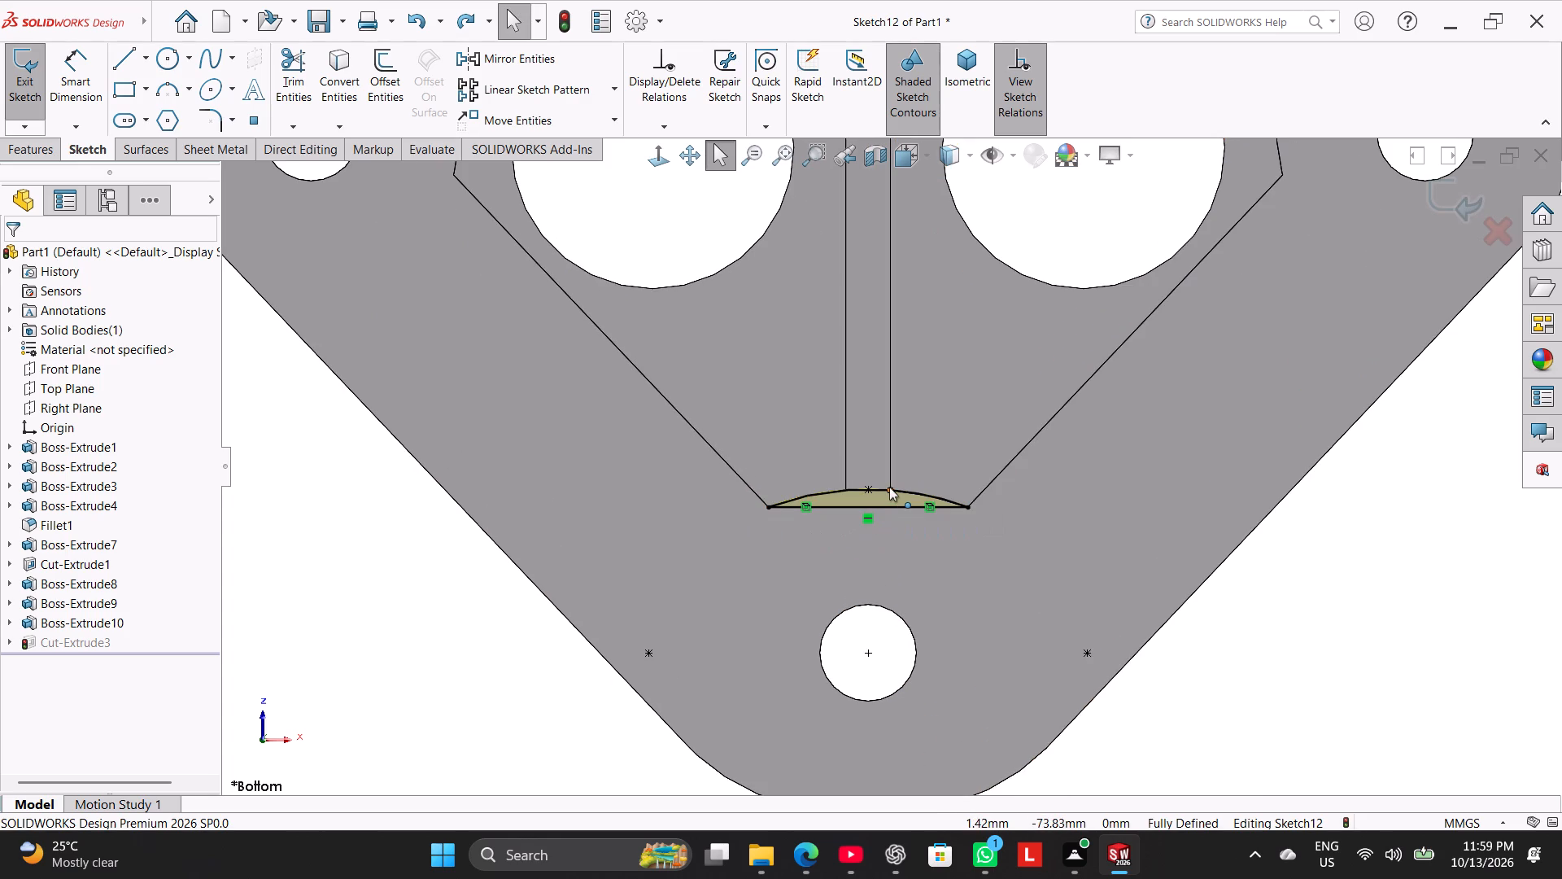
left_click_drag(889, 487, 836, 483)
left_click(540, 663)
scroll(849, 505, "down", 5)
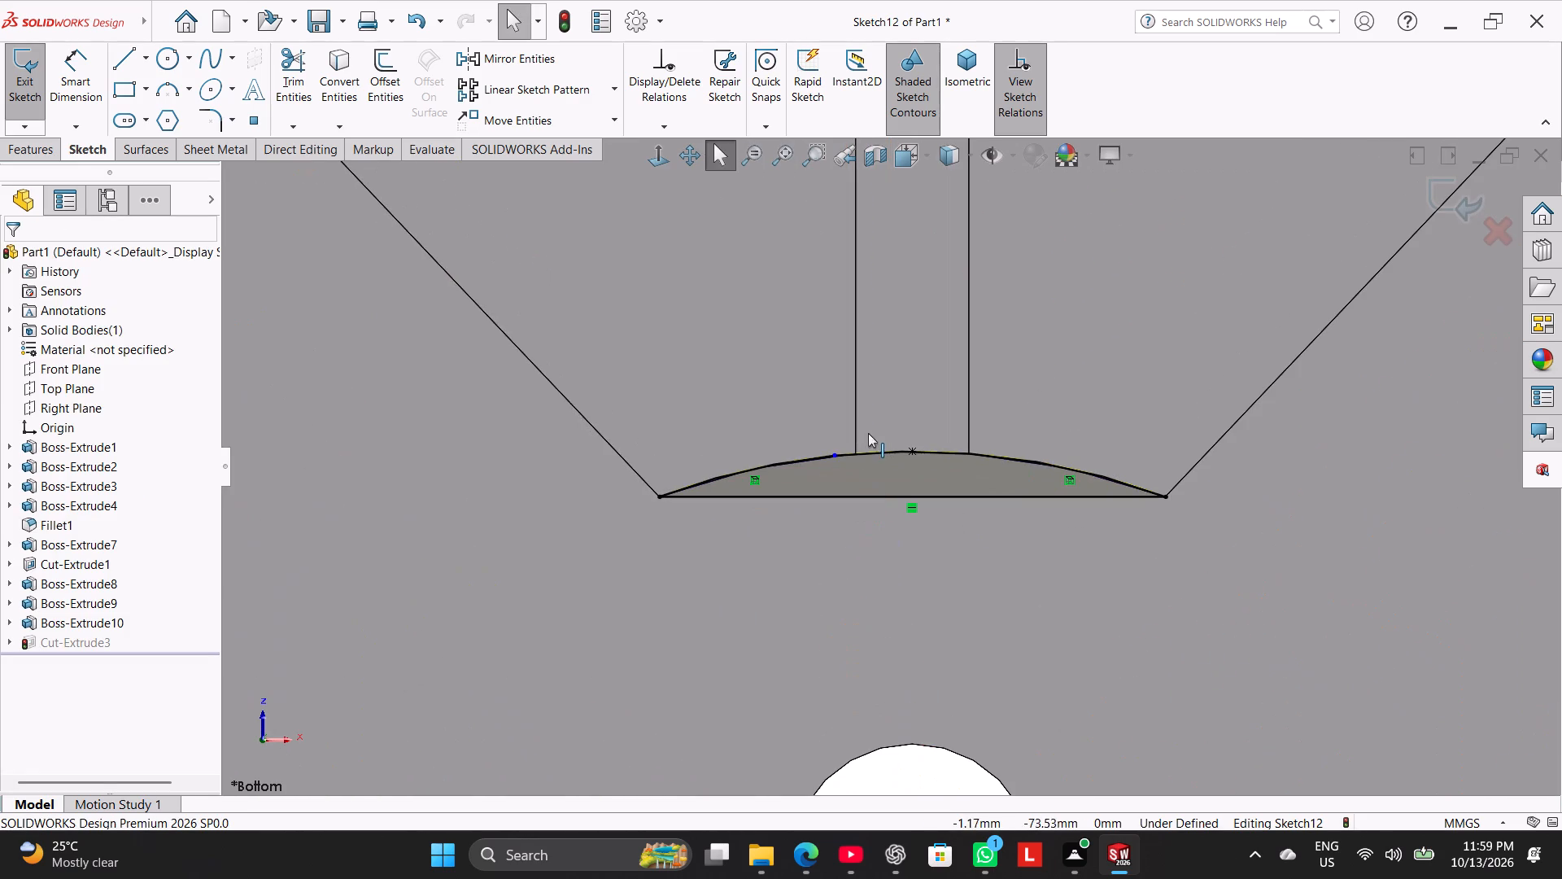
left_click_drag(834, 451, 853, 448)
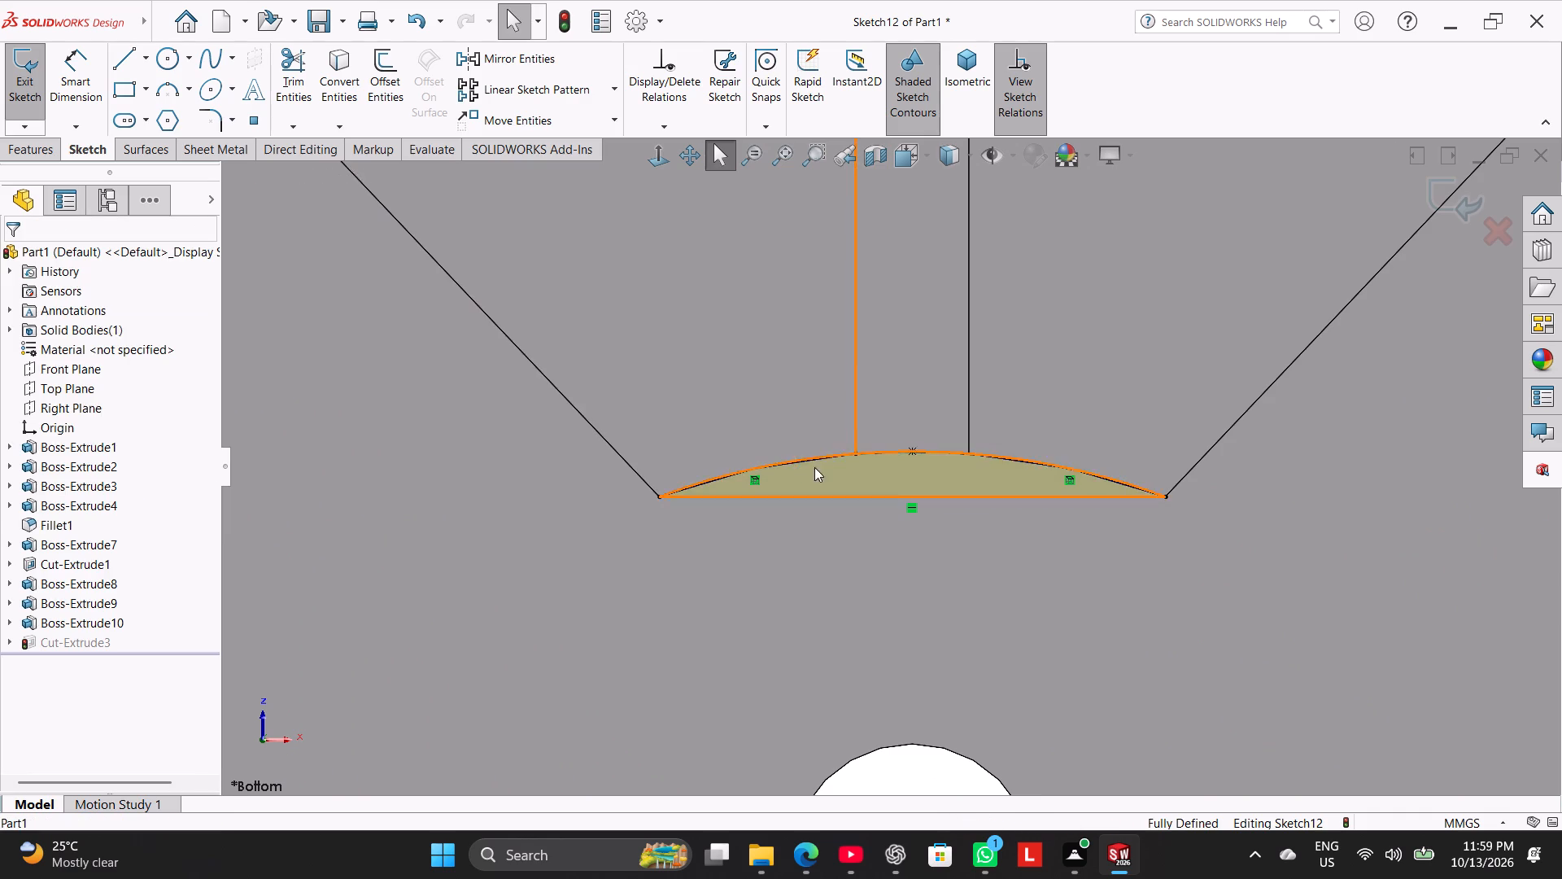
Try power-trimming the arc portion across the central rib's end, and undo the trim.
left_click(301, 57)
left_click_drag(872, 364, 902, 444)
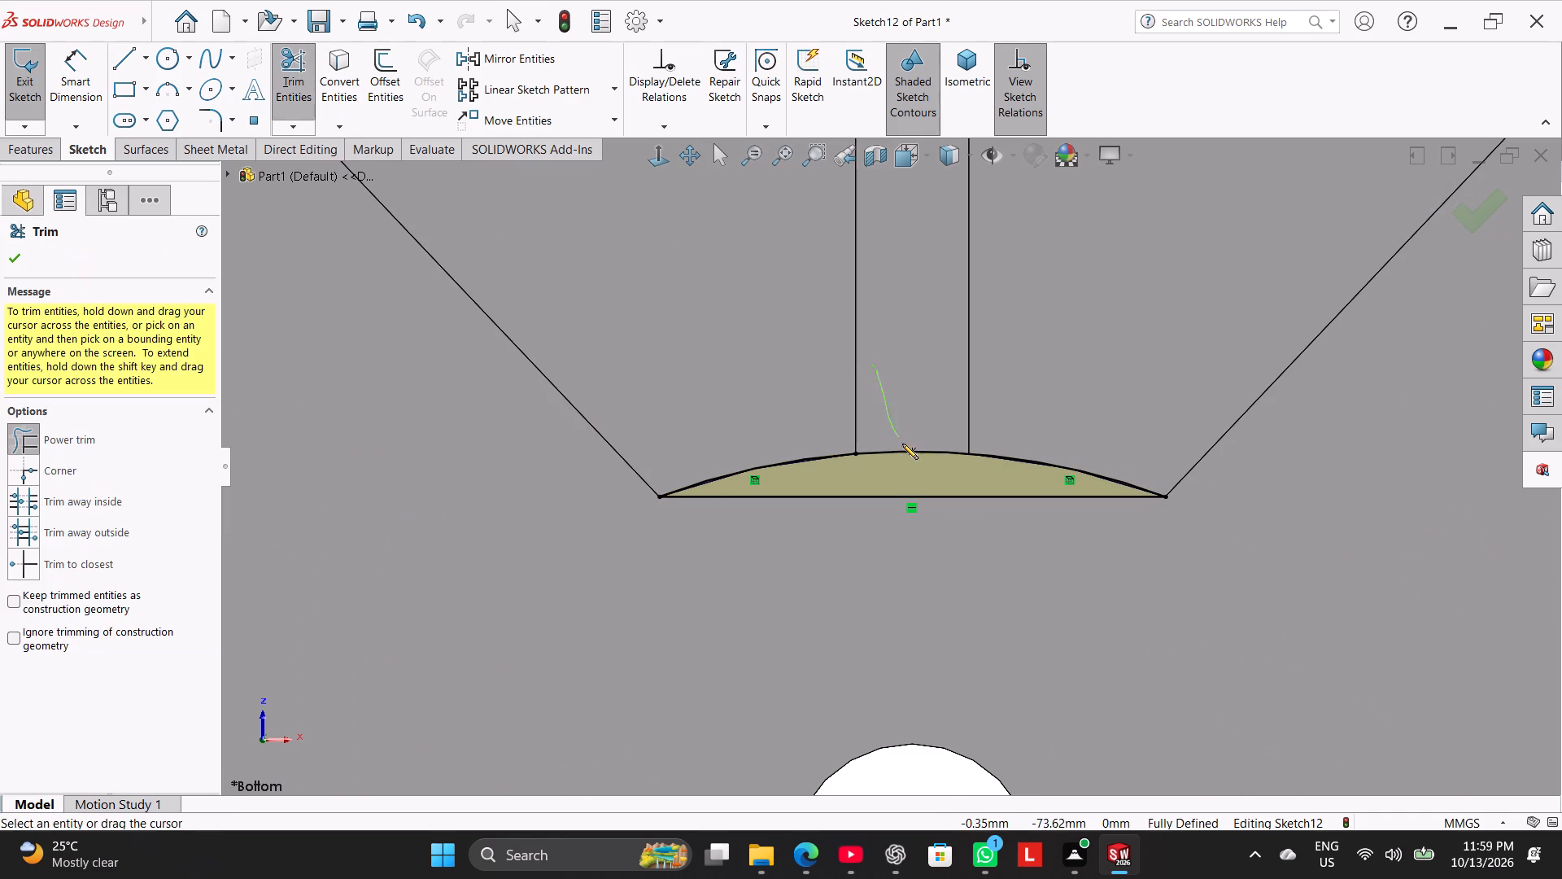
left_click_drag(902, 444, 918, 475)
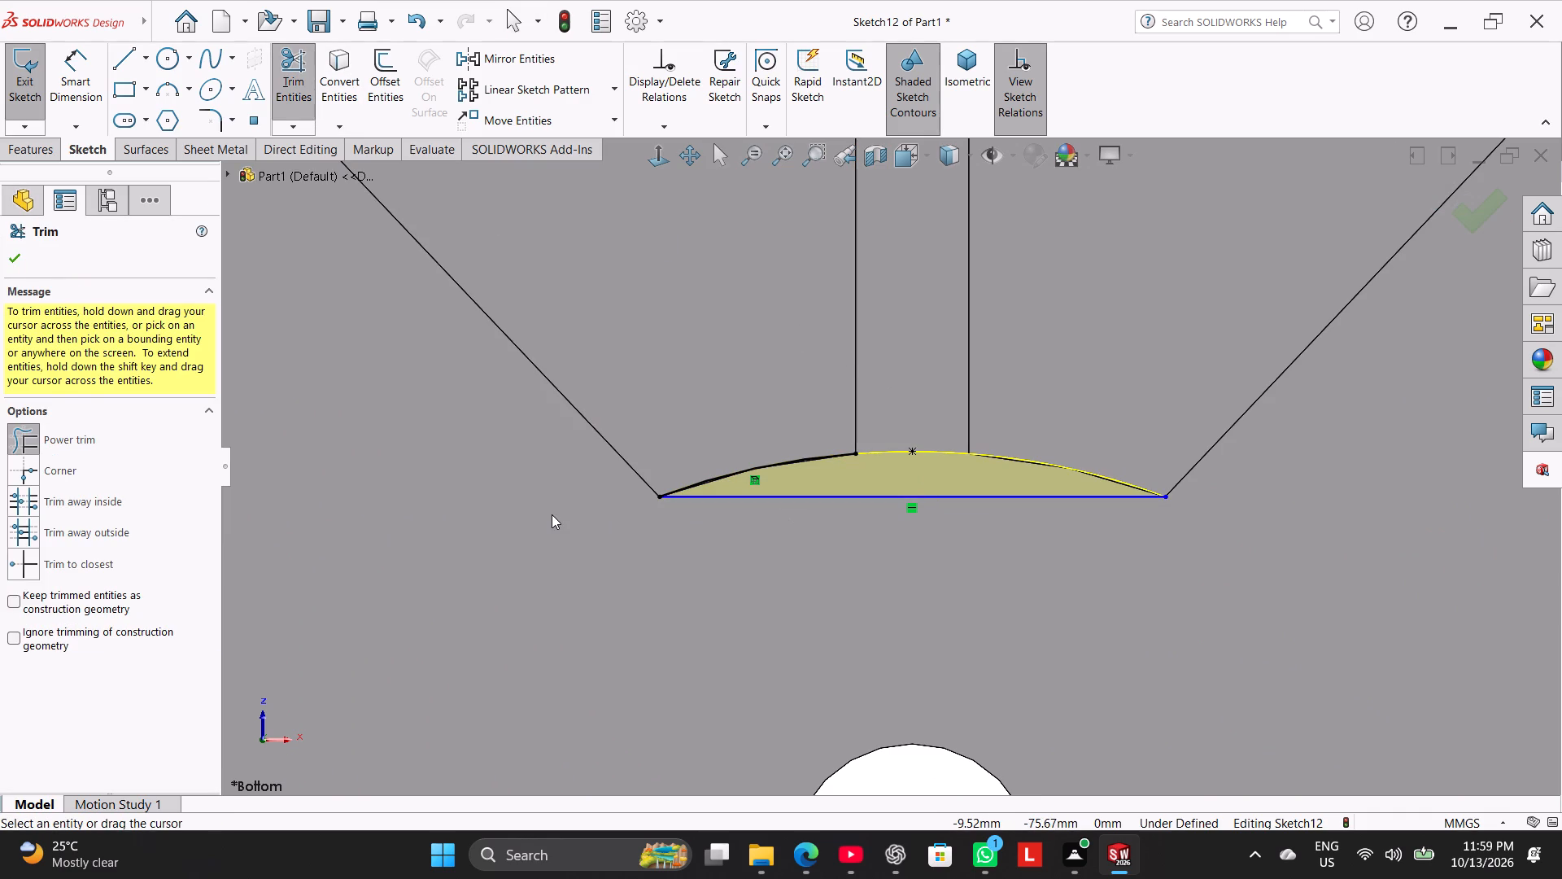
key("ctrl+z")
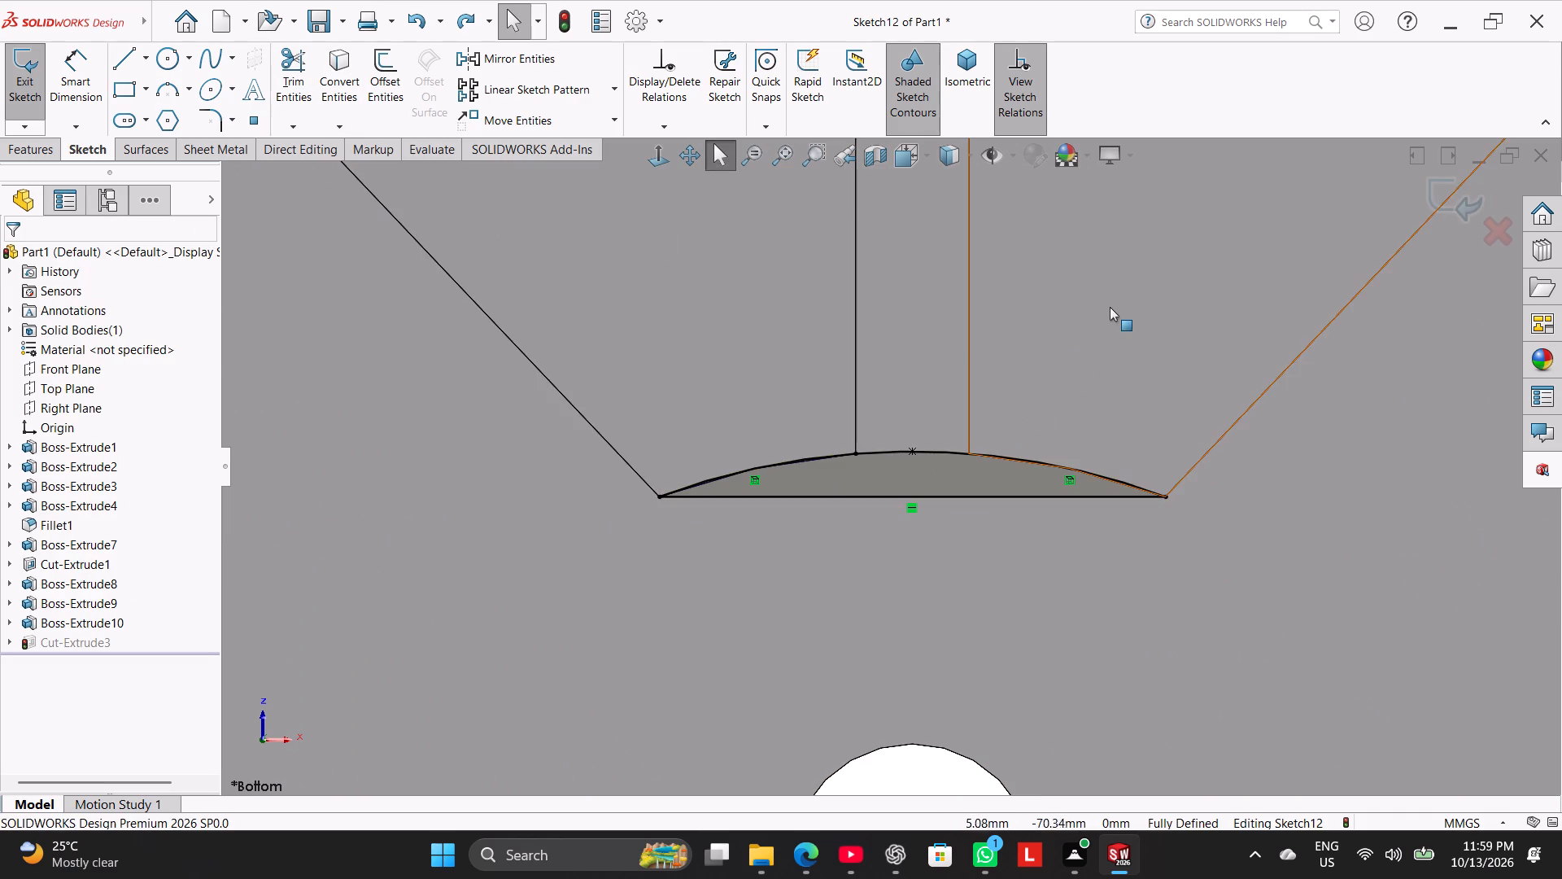
Power-trim the arc portion across the rib's end with trimmed entities kept as construction geometry.
left_click(282, 67)
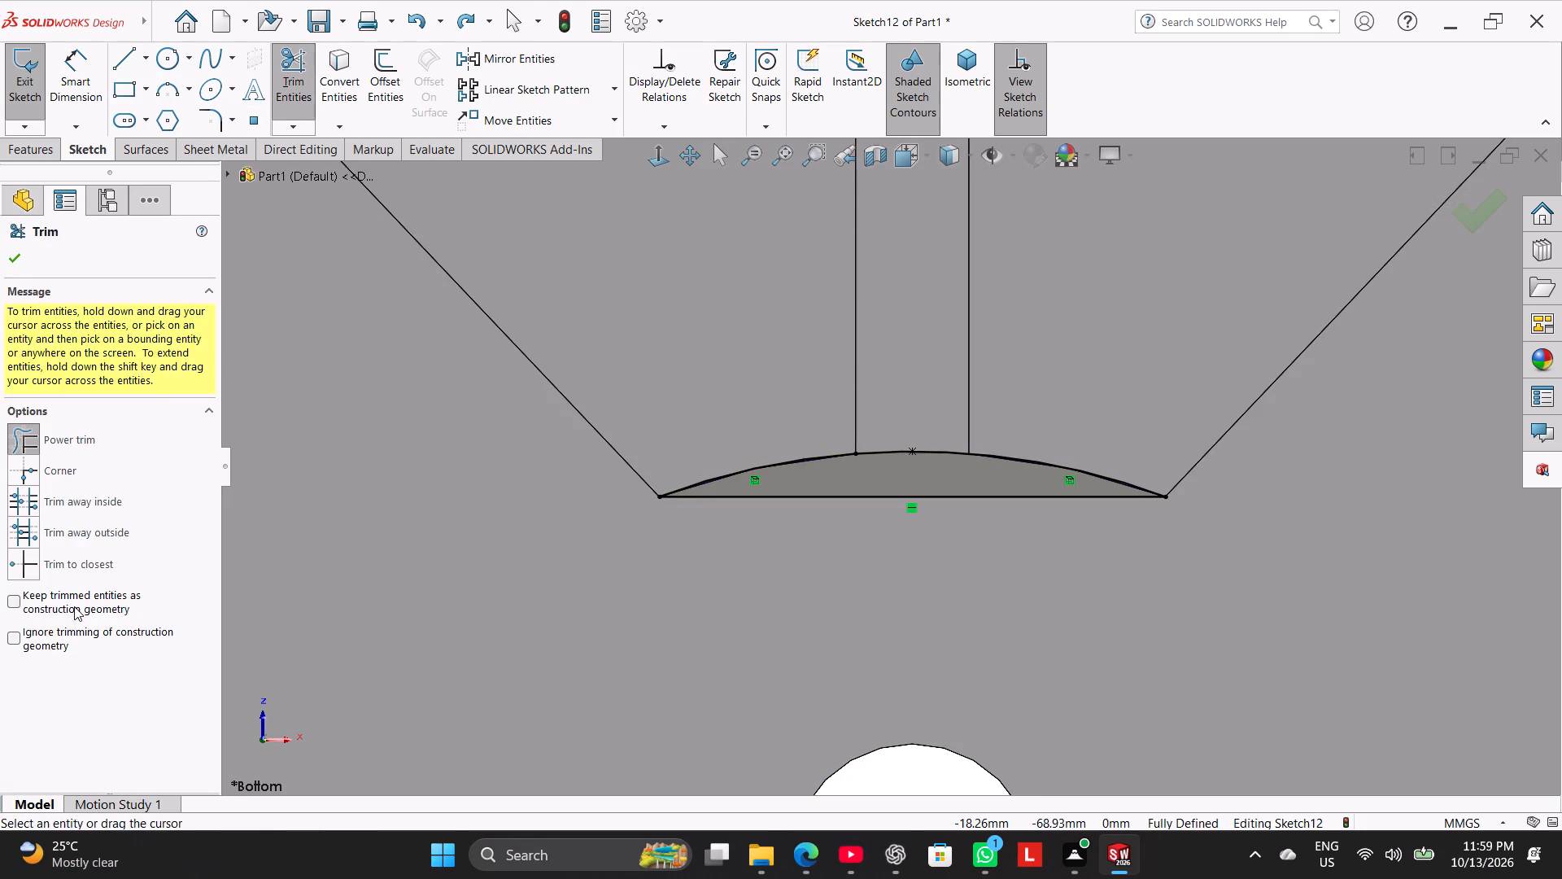
left_click(74, 606)
left_click_drag(935, 417, 945, 465)
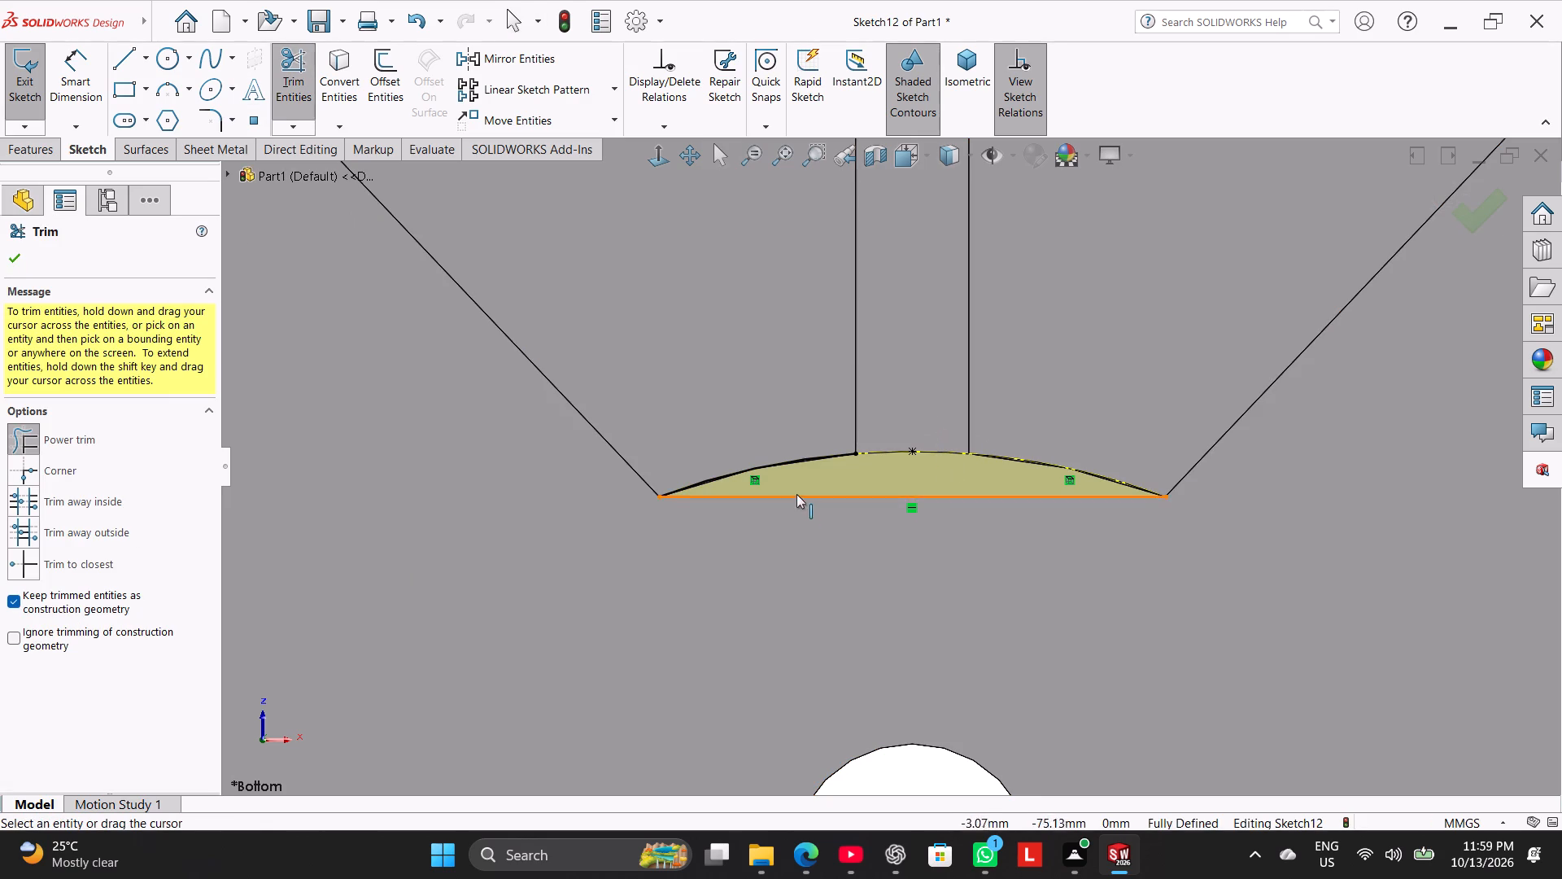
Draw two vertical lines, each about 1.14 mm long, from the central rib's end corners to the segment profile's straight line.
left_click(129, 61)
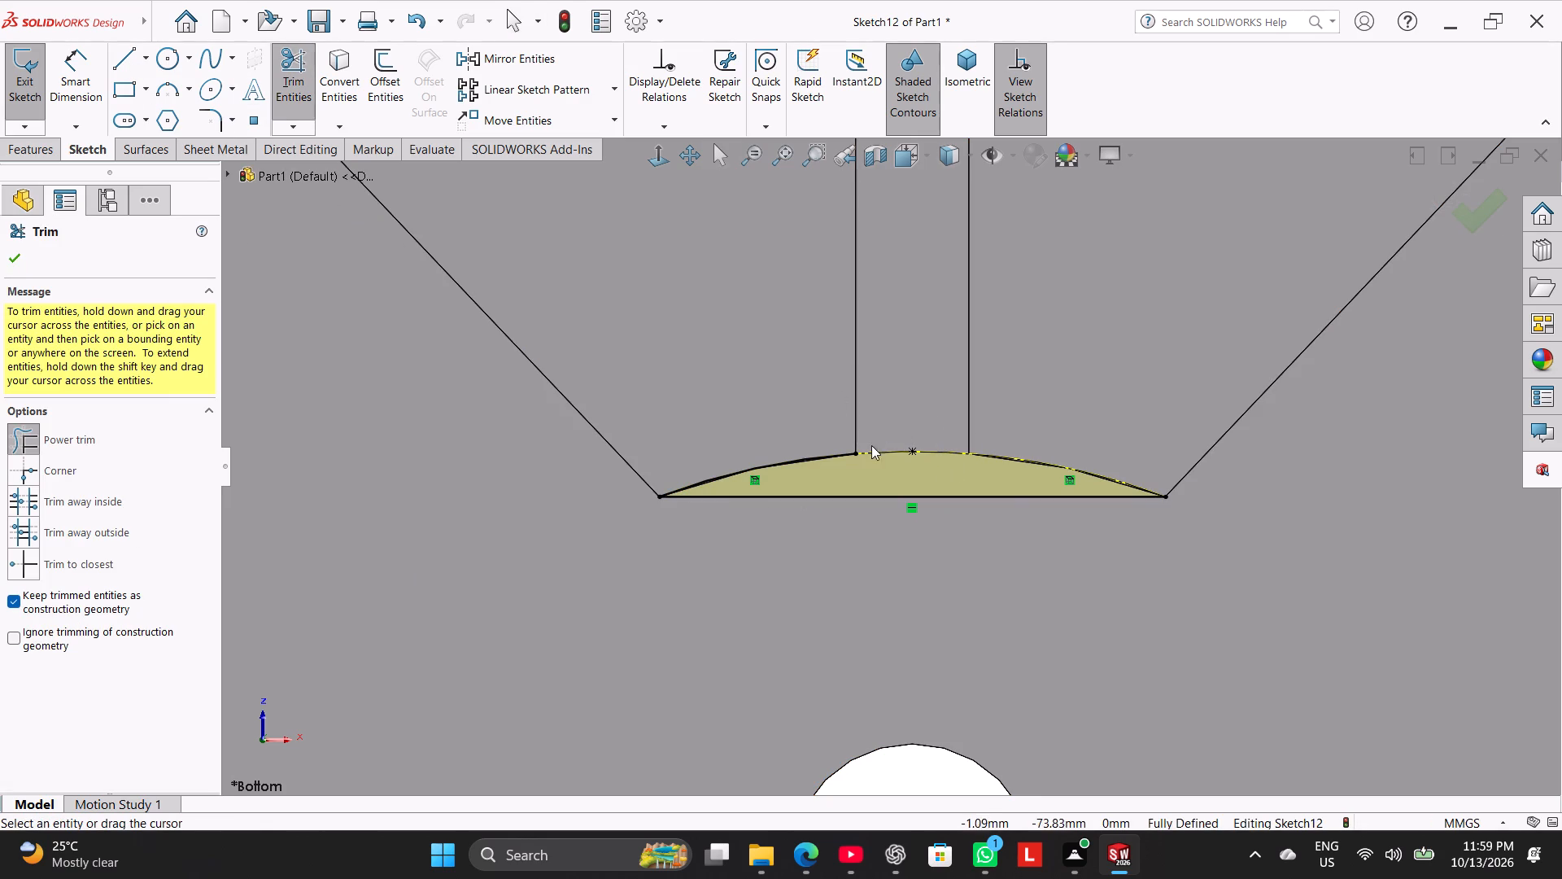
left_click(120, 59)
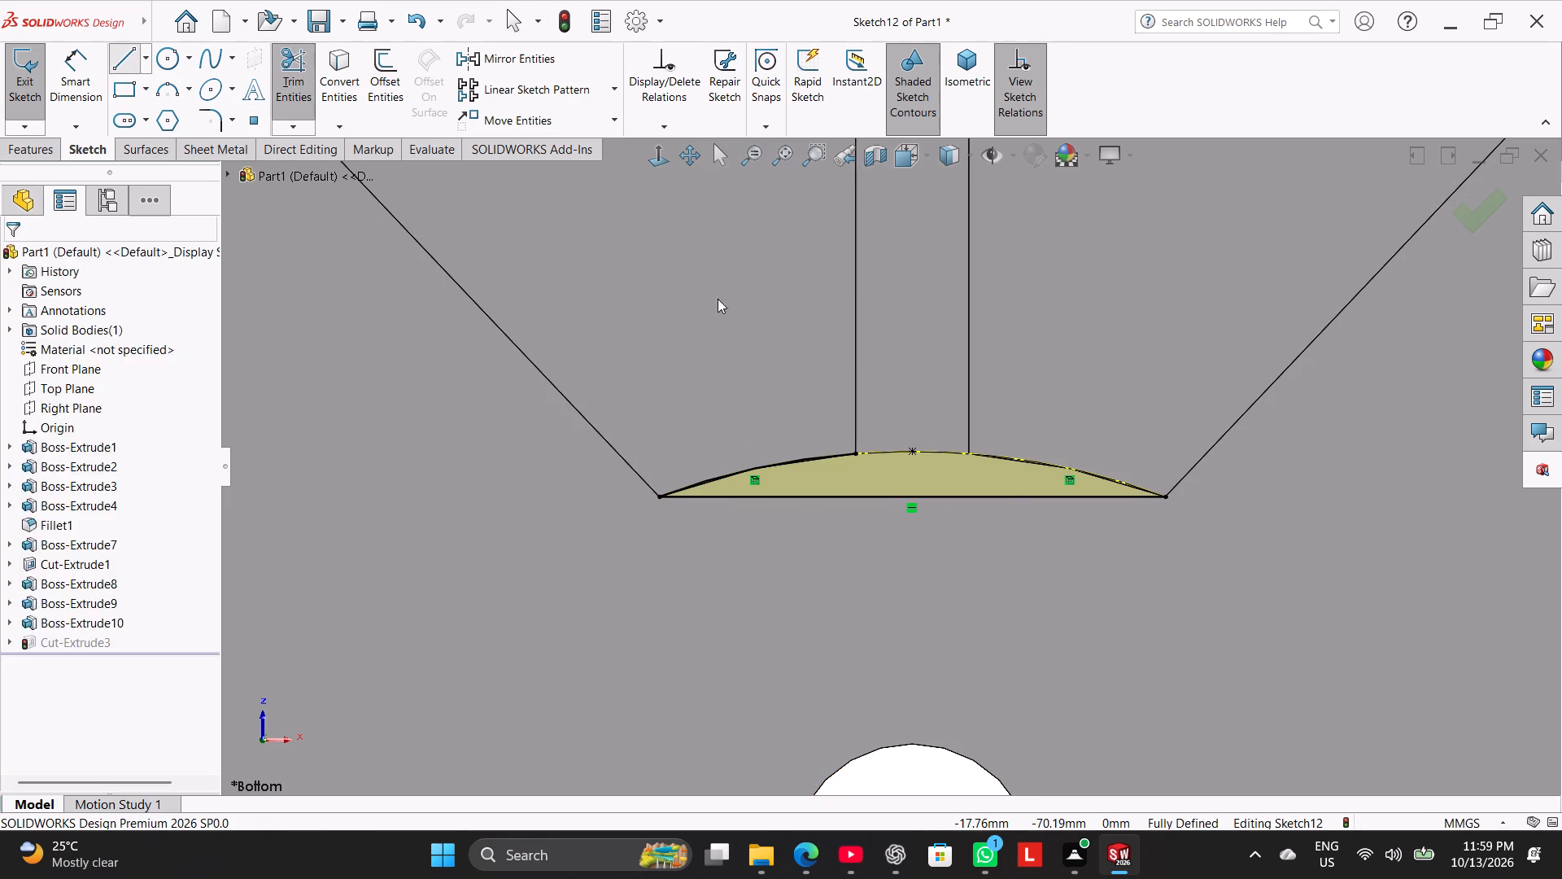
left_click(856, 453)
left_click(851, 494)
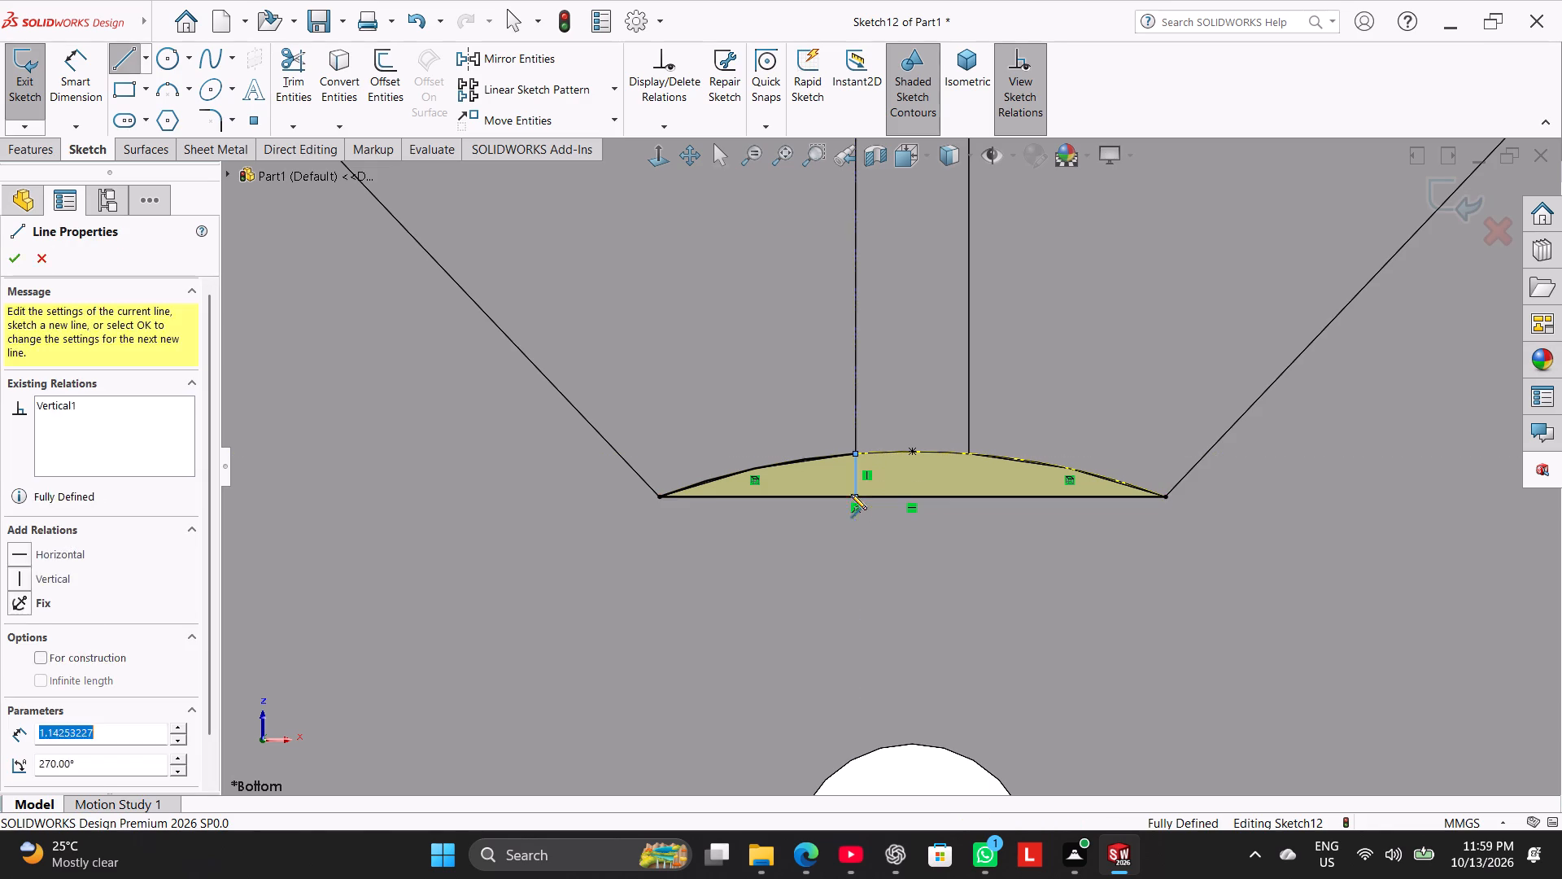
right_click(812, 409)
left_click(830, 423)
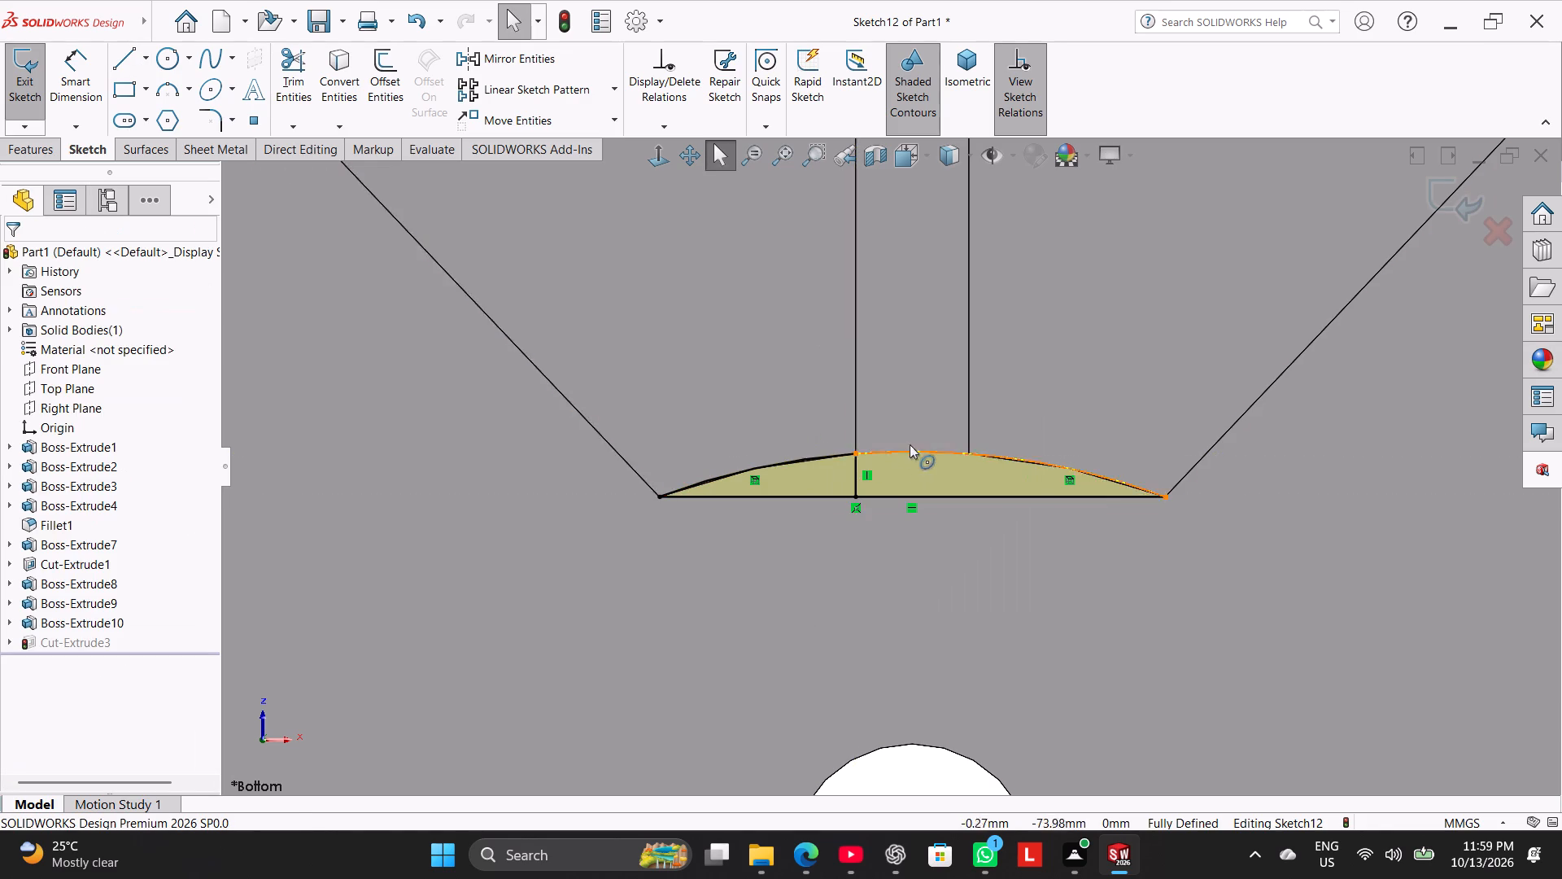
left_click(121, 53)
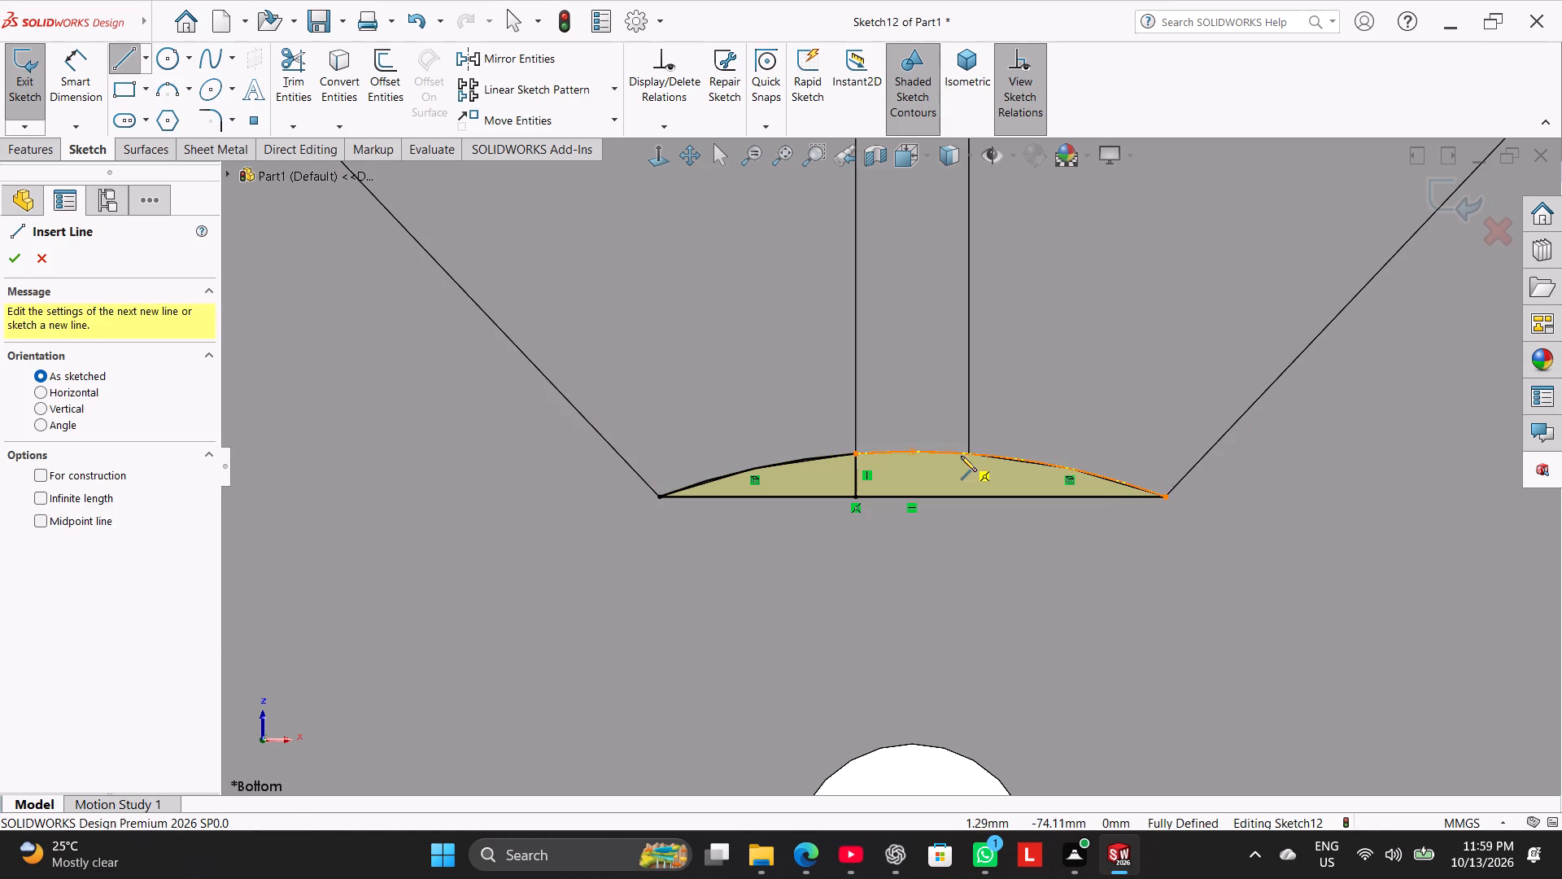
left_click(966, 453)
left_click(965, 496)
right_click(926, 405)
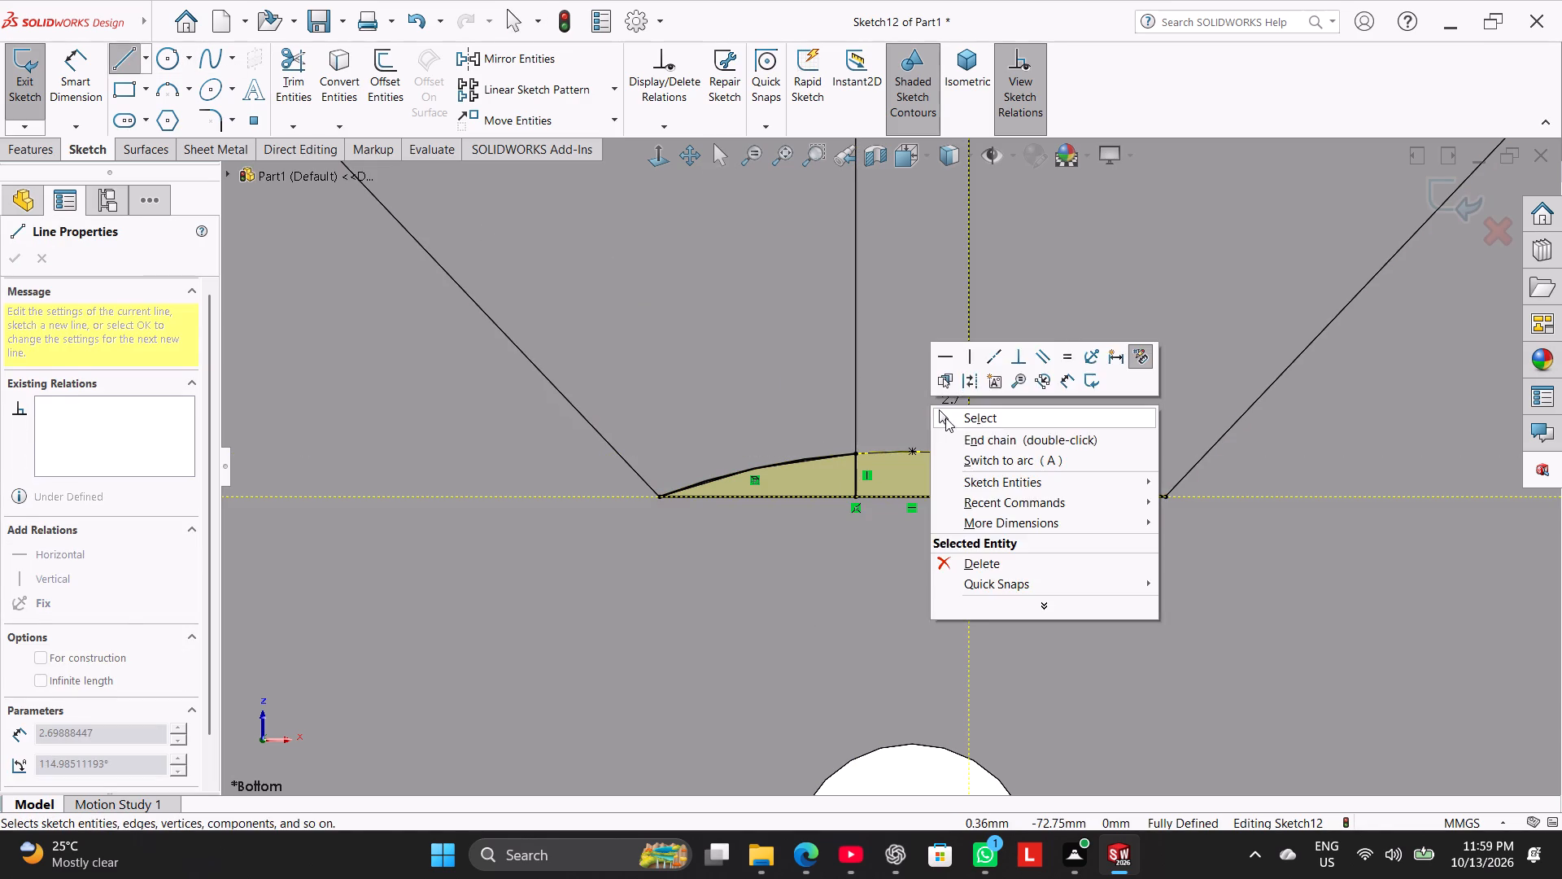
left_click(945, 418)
Exit the segment sketch to rebuild the cut with the edited profile, and close the resulting sketch-check and error dialogs.
scroll(847, 448, "up", 2)
left_click(21, 65)
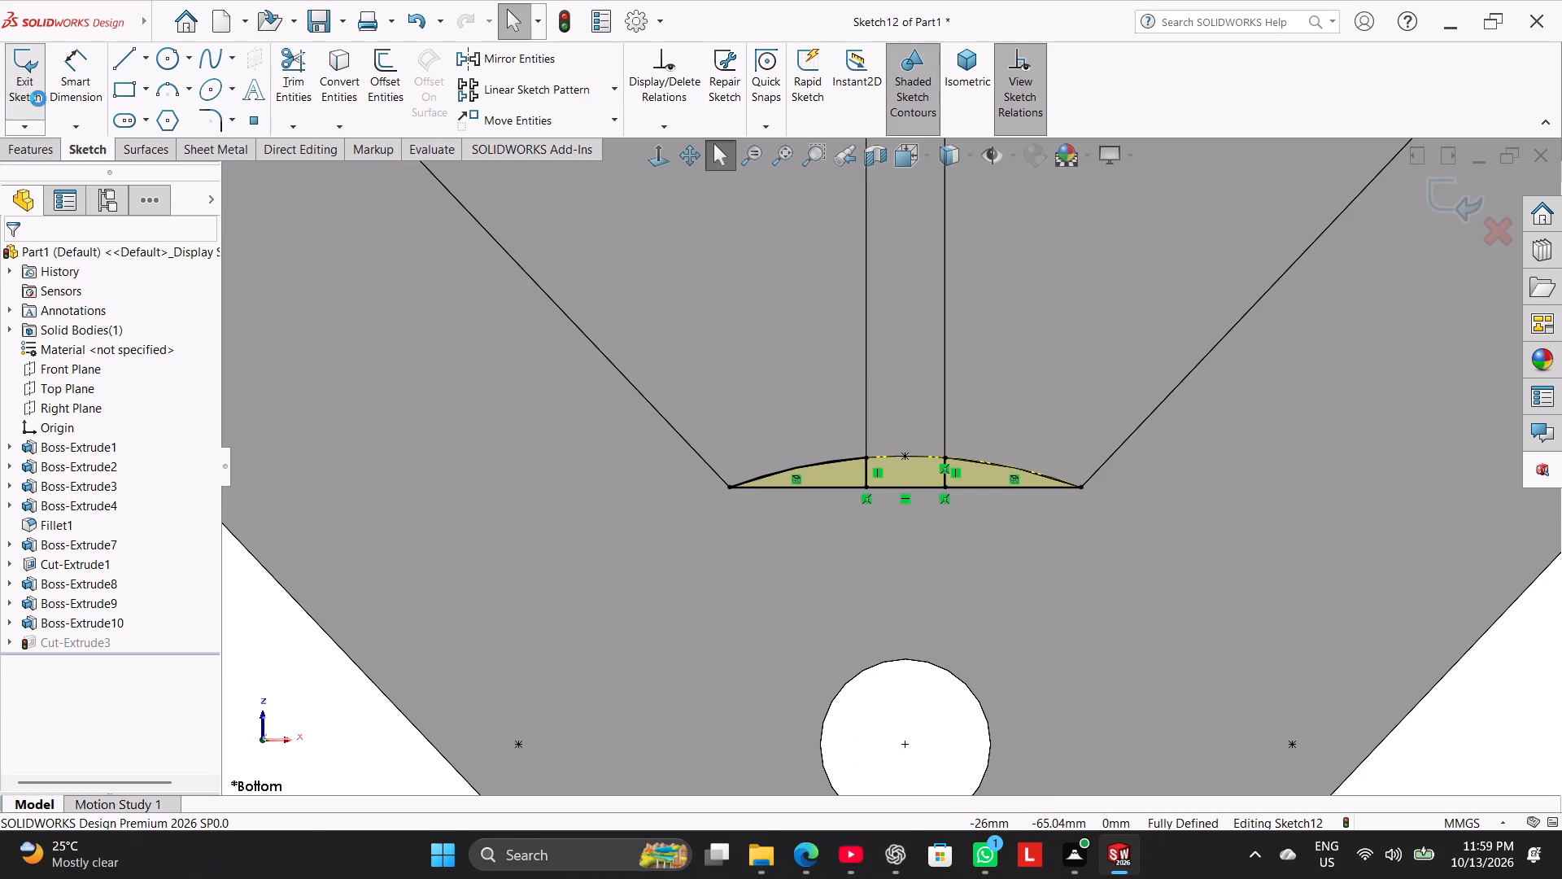
left_click(816, 399)
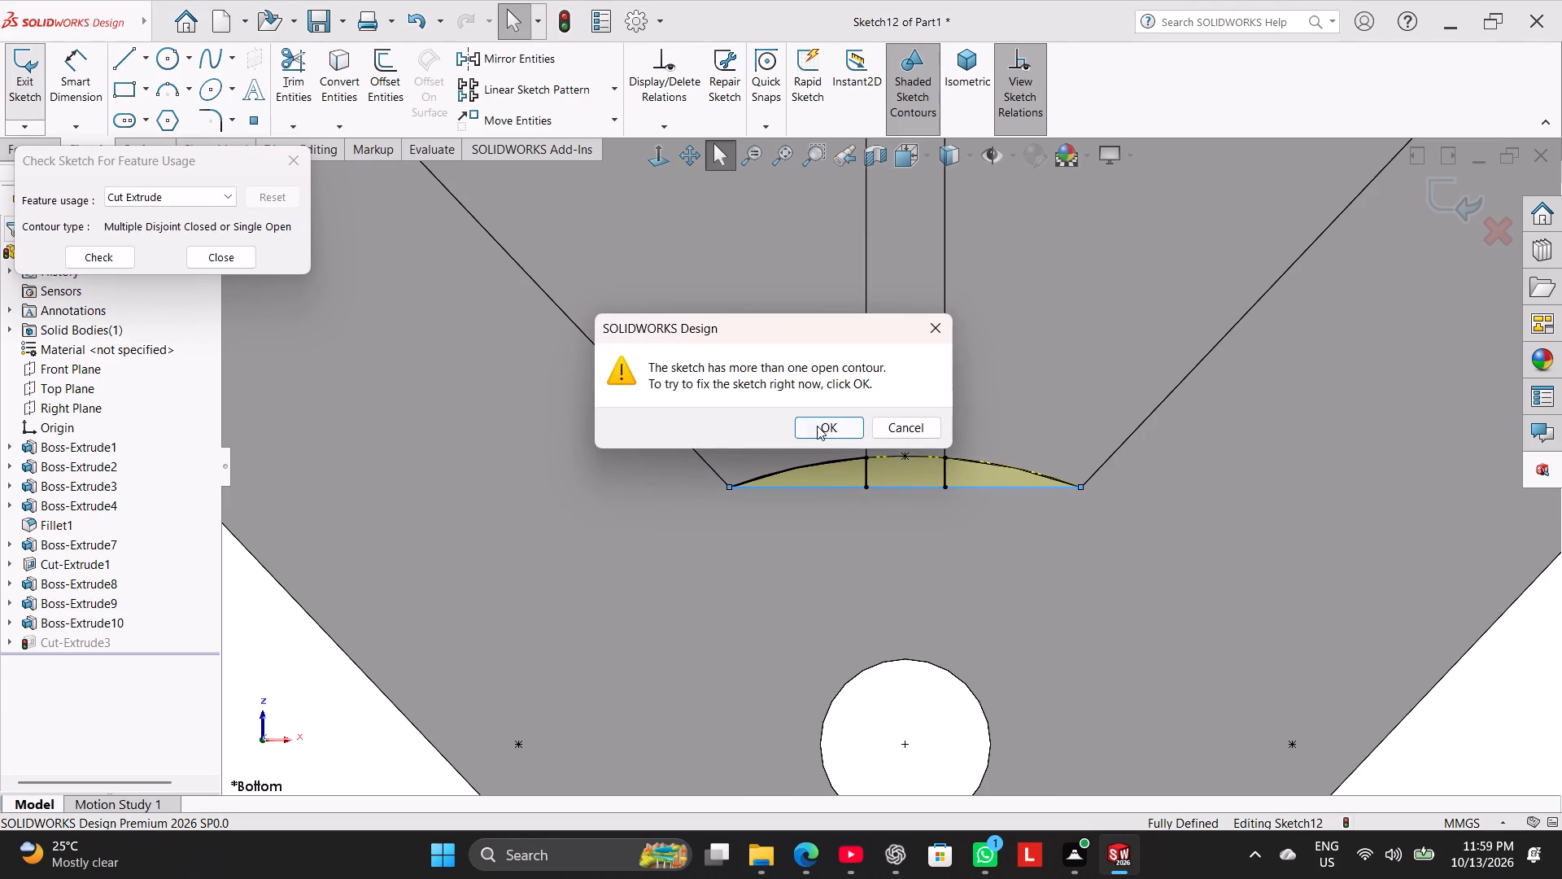
left_click(817, 426)
left_click(219, 163)
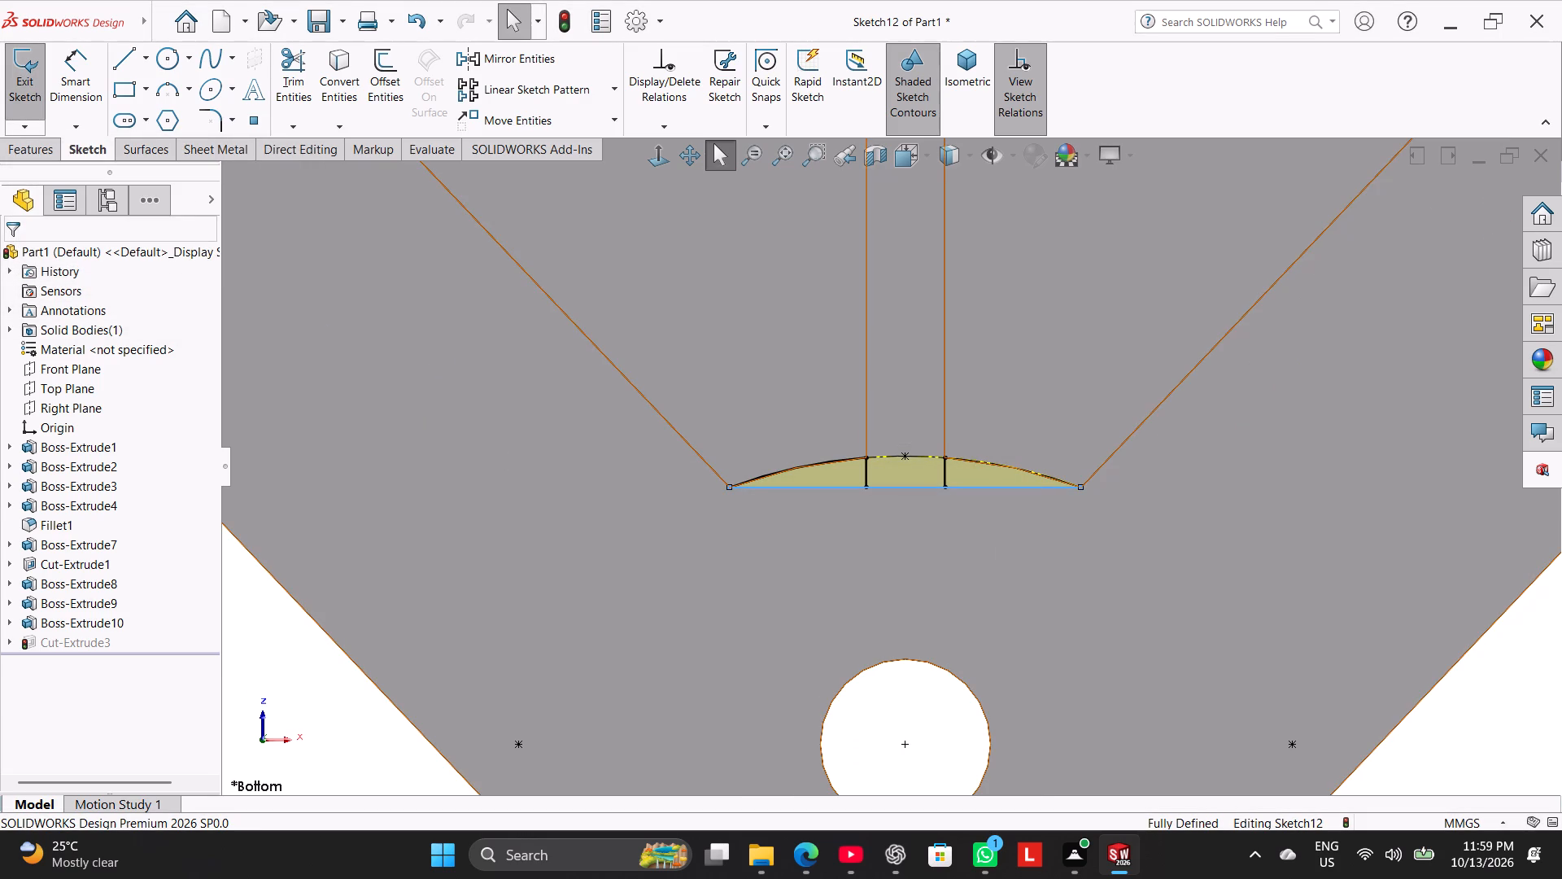
left_click(39, 101)
left_click(850, 431)
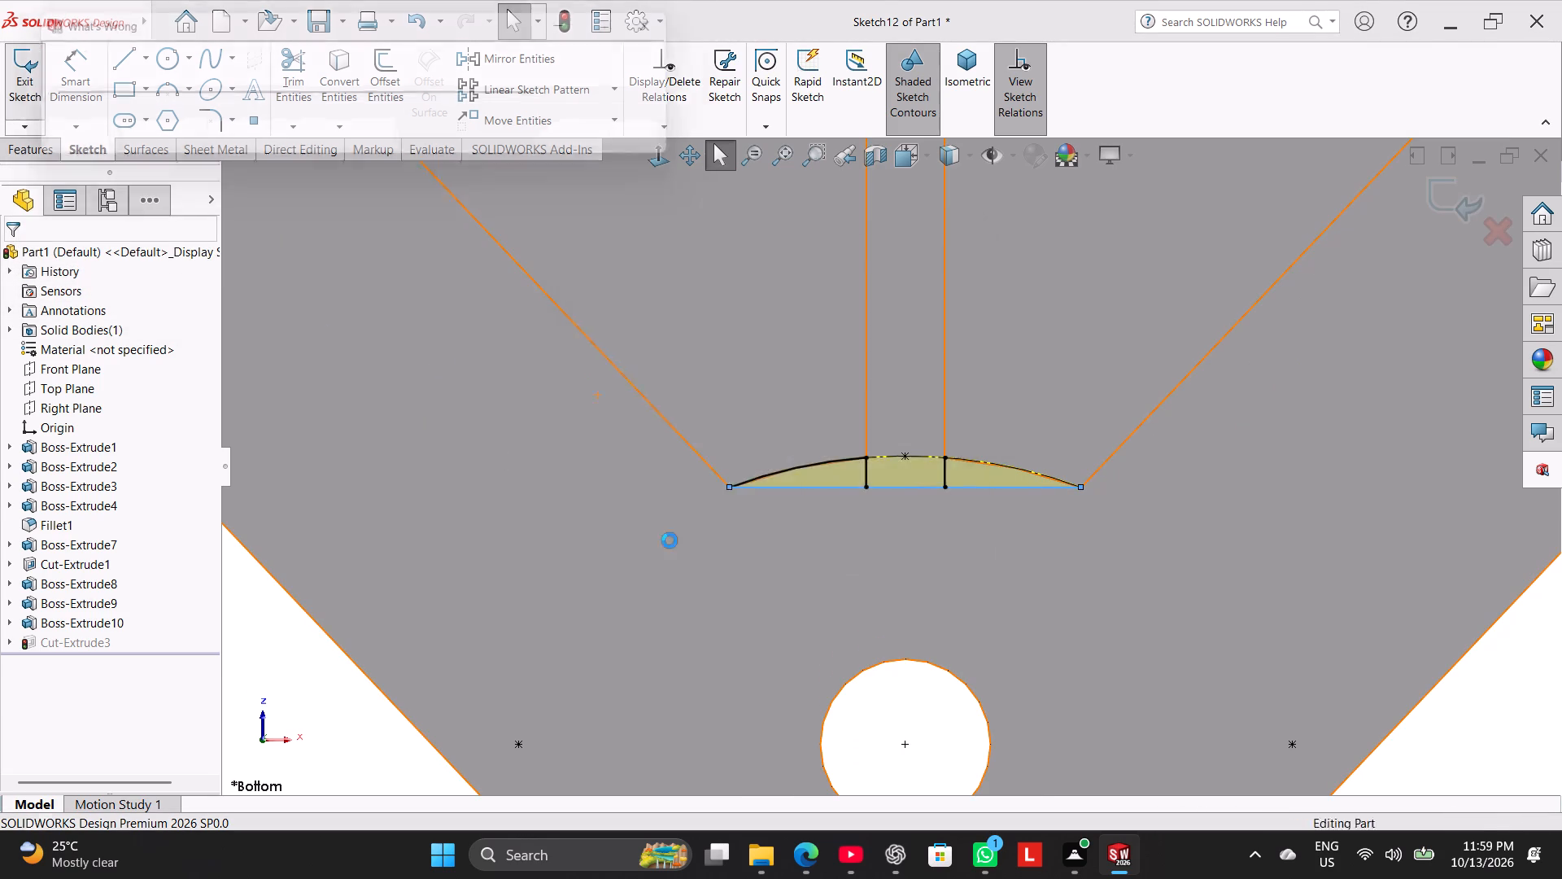
left_click(604, 131)
Delete the Cut-Extrude3 feature while keeping its sketch.
scroll(450, 530, "up", 2)
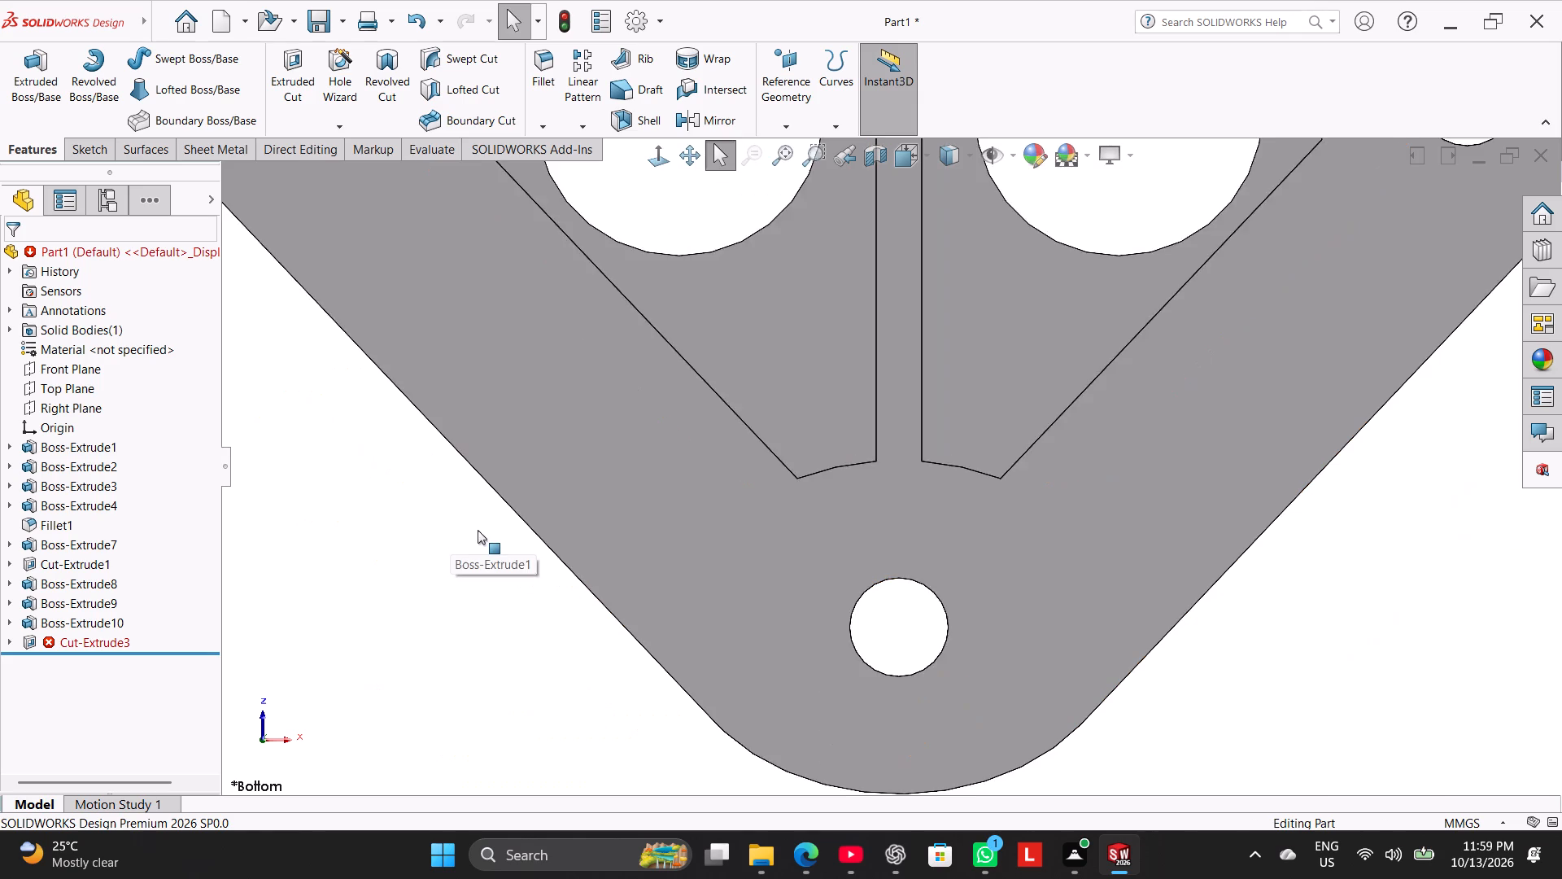
scroll(478, 530, "up", 2)
right_click(98, 647)
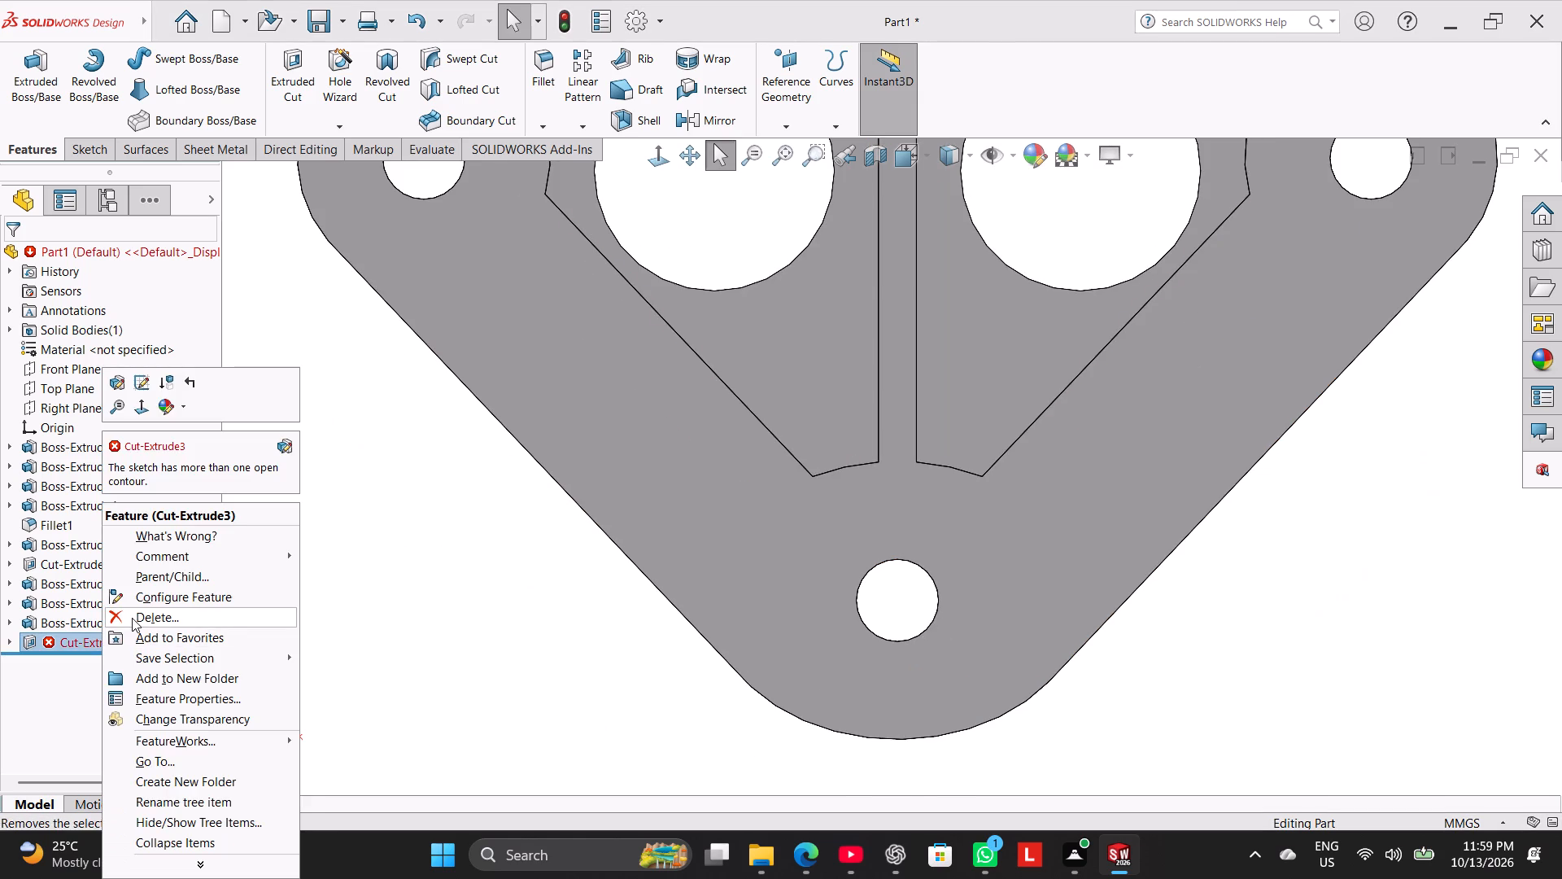
left_click(132, 618)
left_click(894, 301)
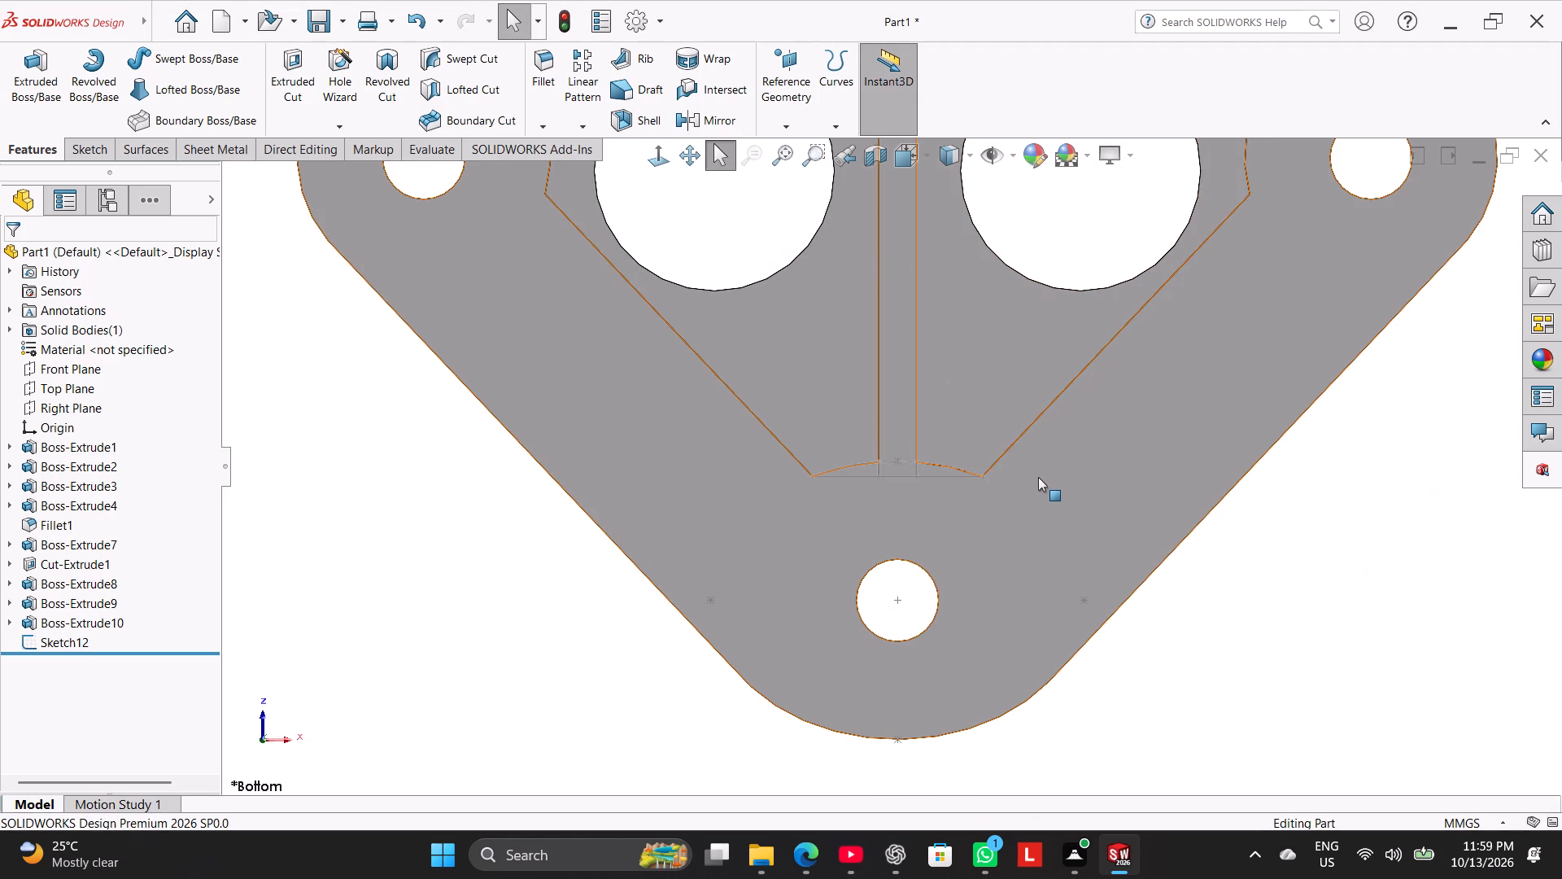
Open Sketch12, the deleted cut's leftover segment sketch, for editing.
scroll(1040, 479, "down", 3)
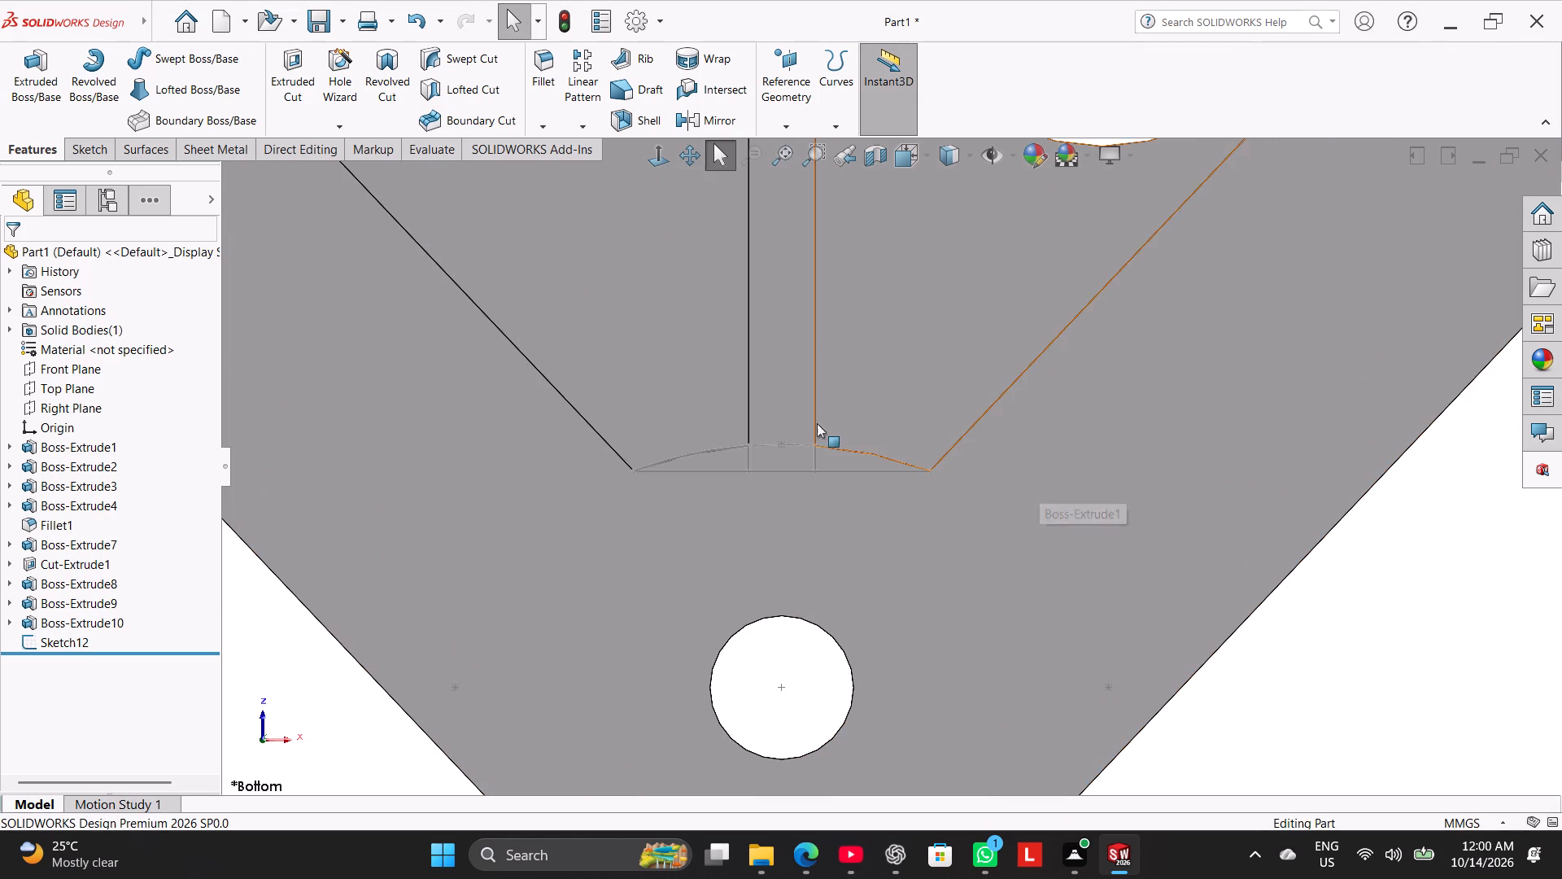
scroll(801, 418, "up", 2)
right_click(55, 635)
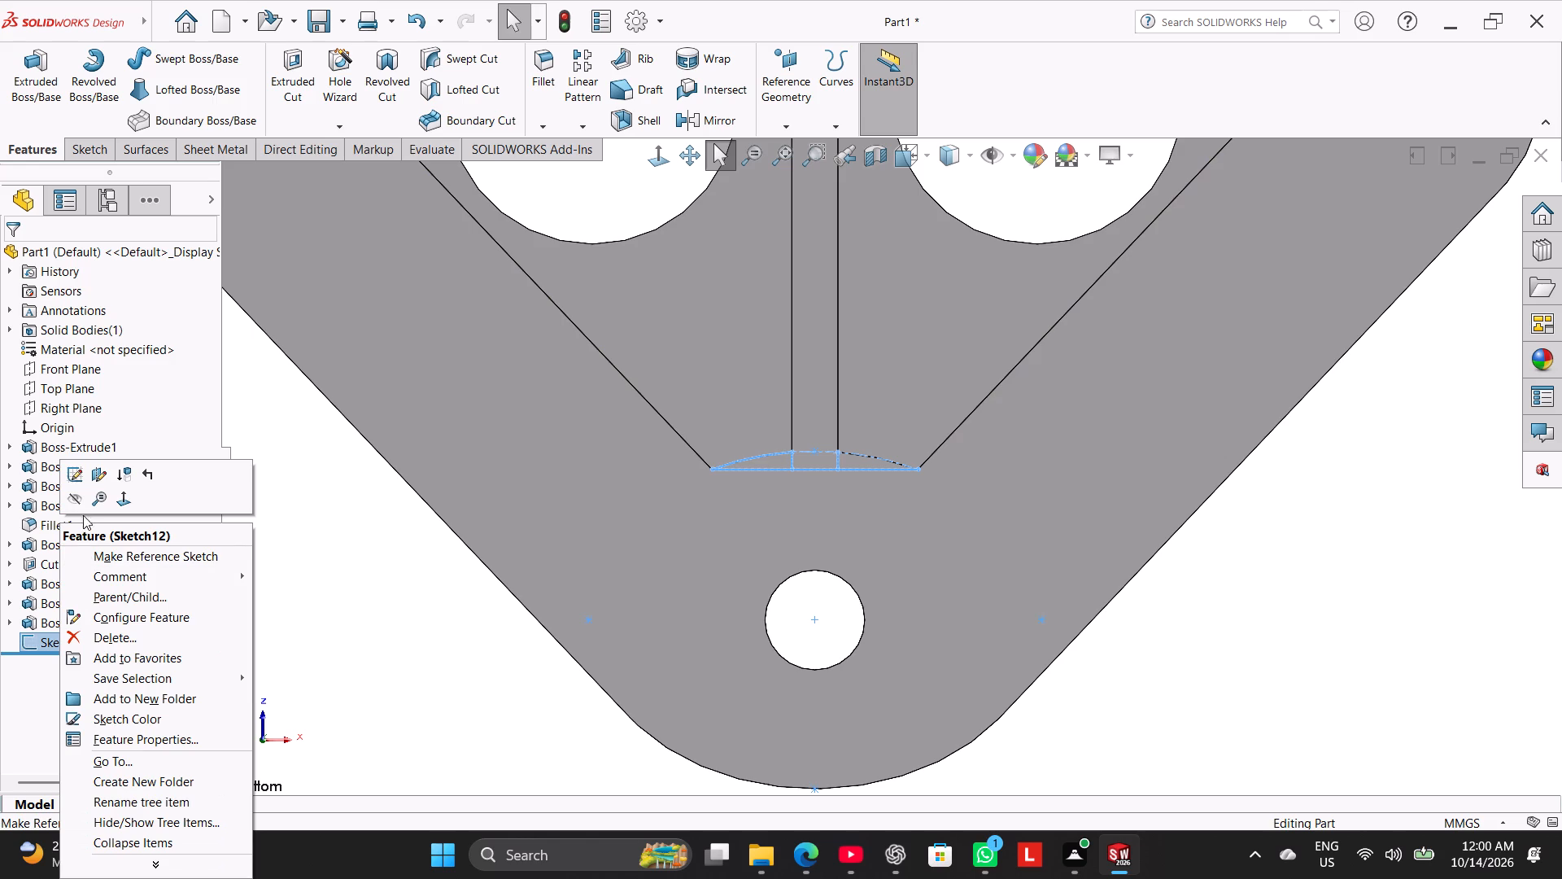
left_click(70, 476)
scroll(903, 643, "down", 4)
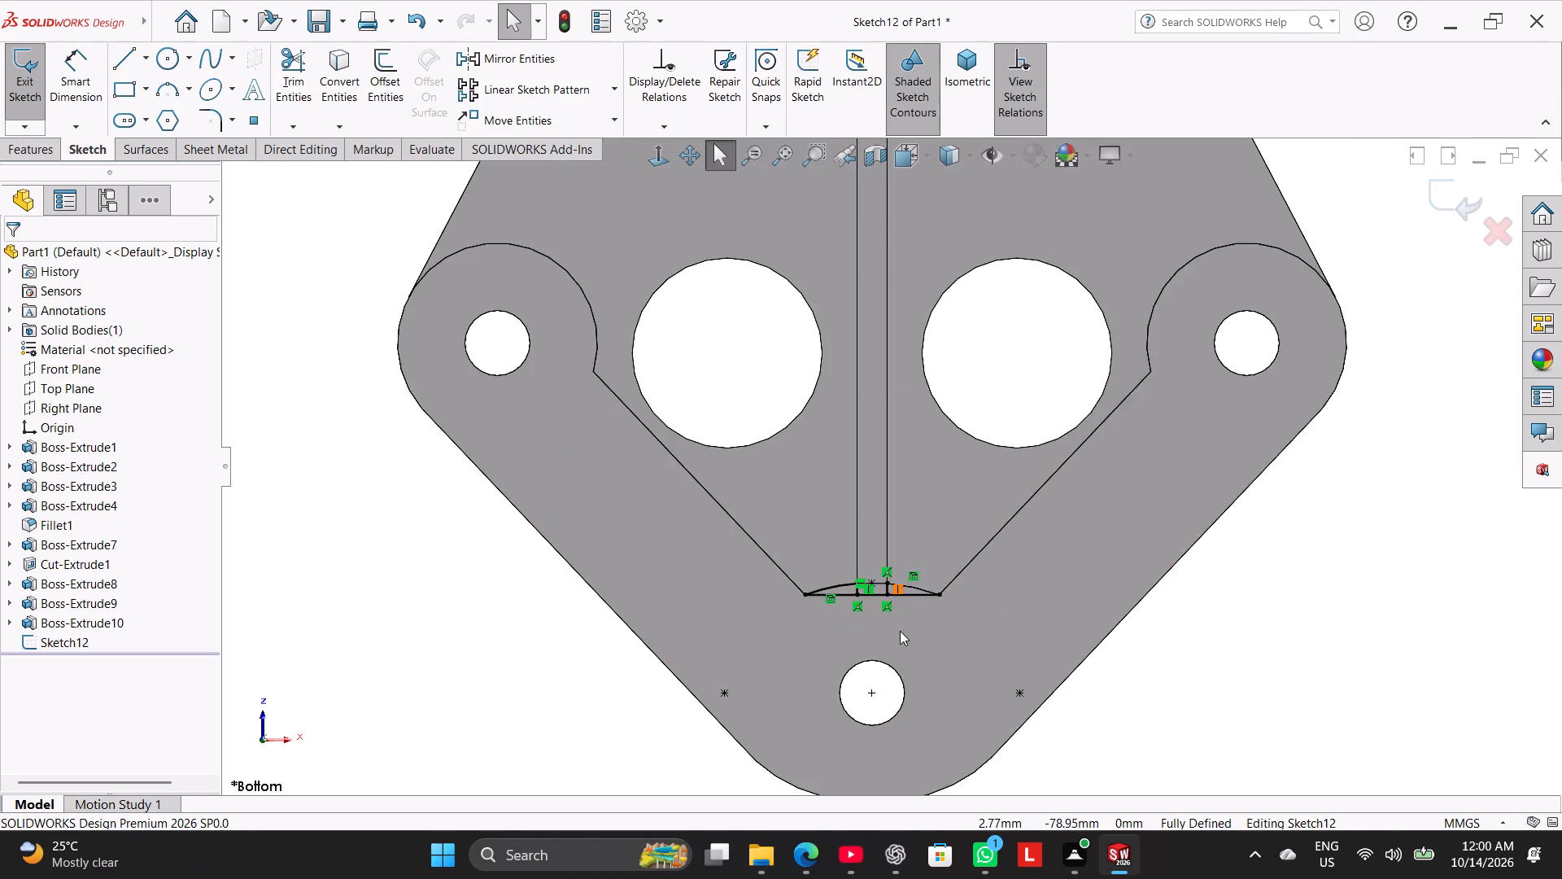
scroll(900, 631, "down", 7)
scroll(952, 383, "down", 1)
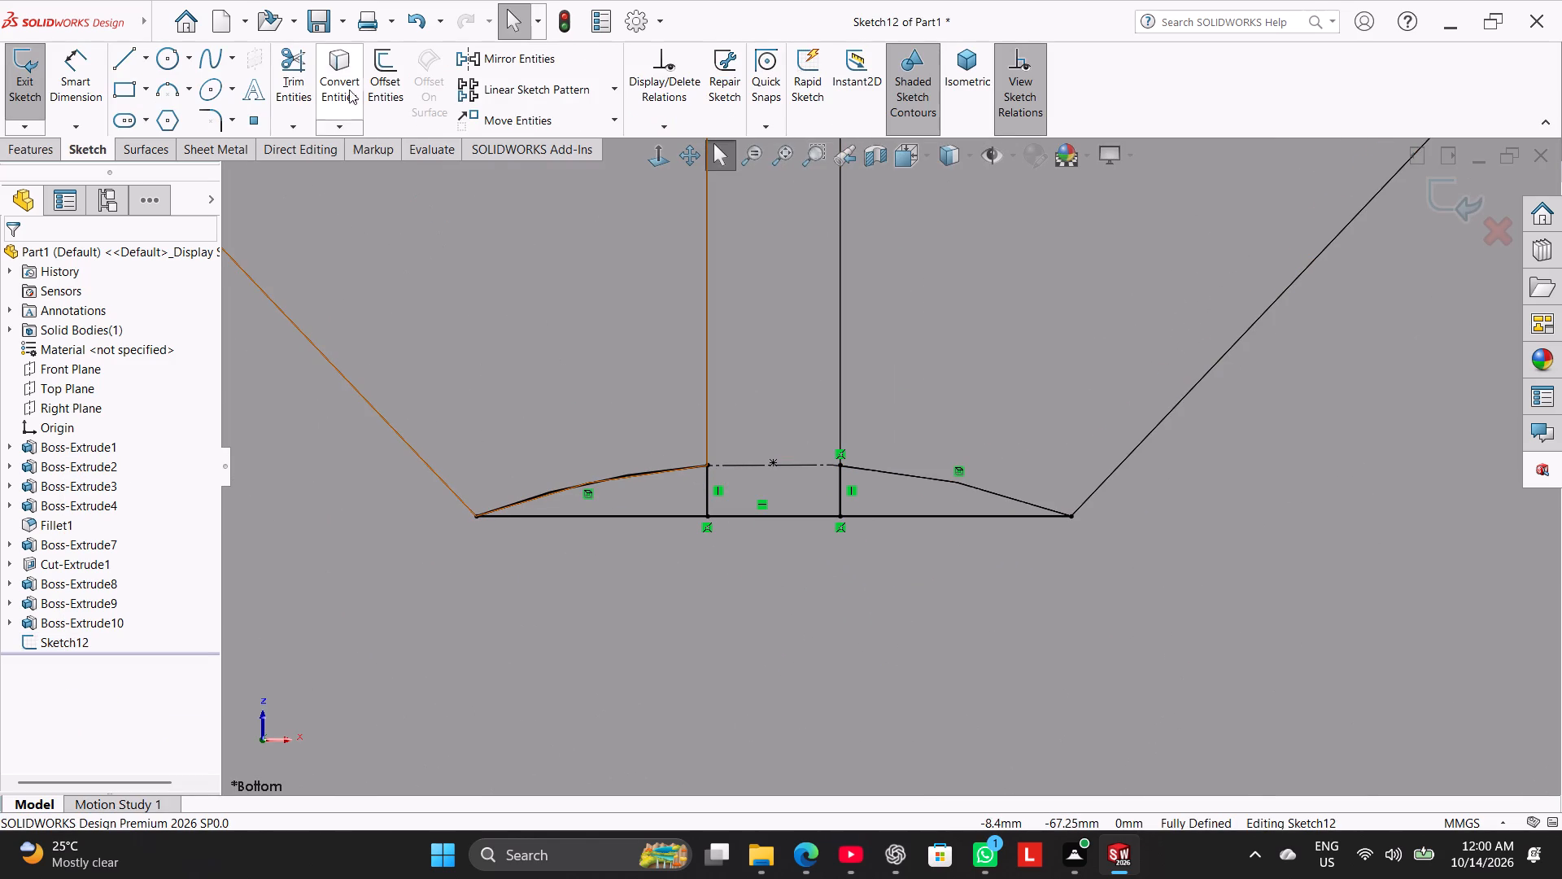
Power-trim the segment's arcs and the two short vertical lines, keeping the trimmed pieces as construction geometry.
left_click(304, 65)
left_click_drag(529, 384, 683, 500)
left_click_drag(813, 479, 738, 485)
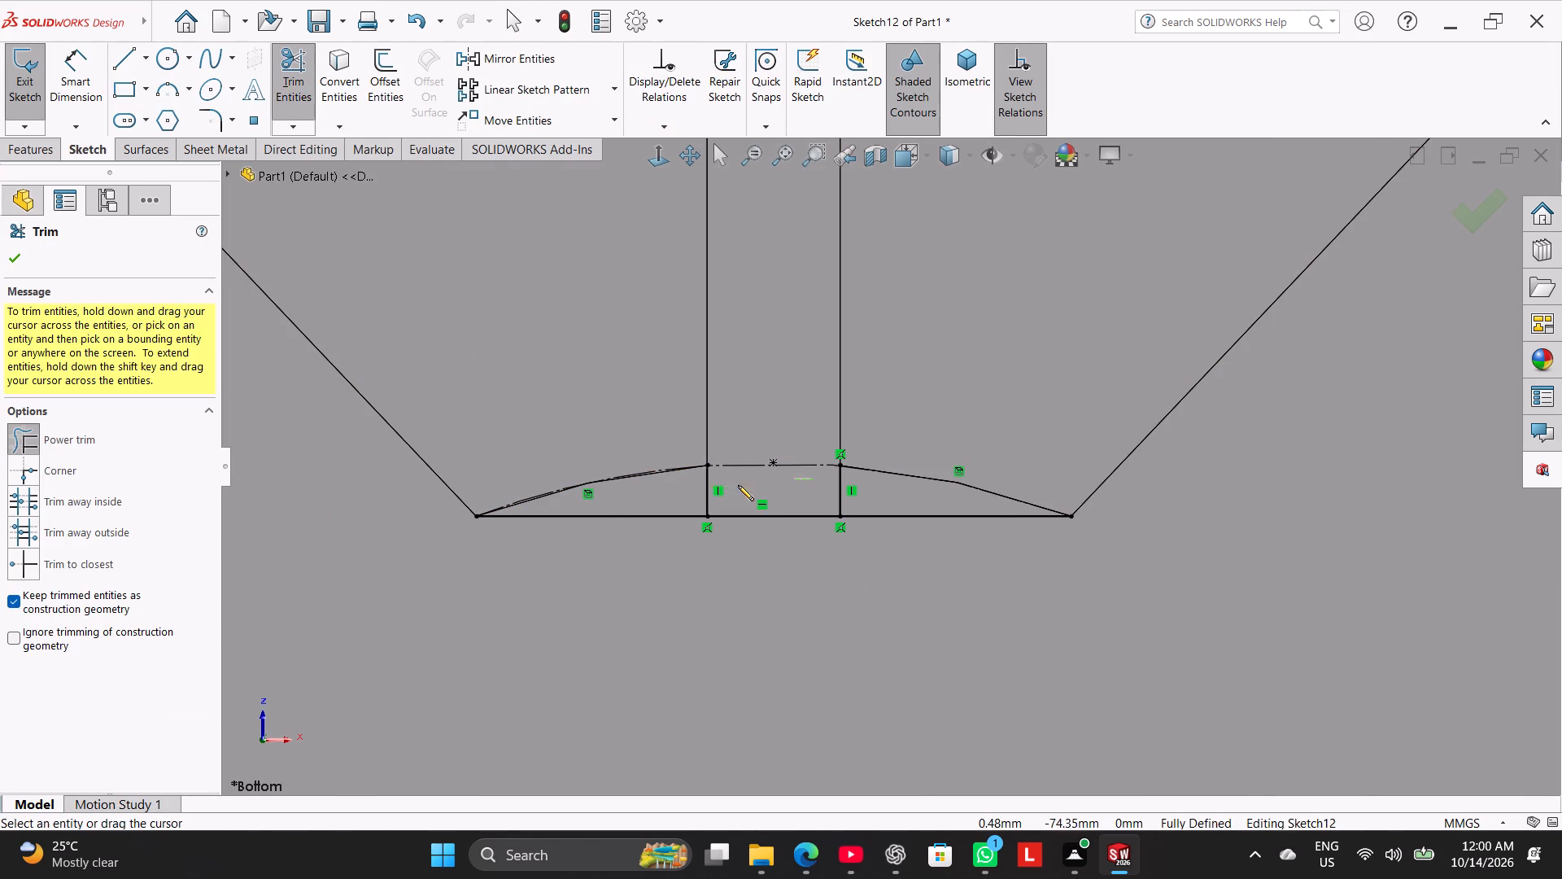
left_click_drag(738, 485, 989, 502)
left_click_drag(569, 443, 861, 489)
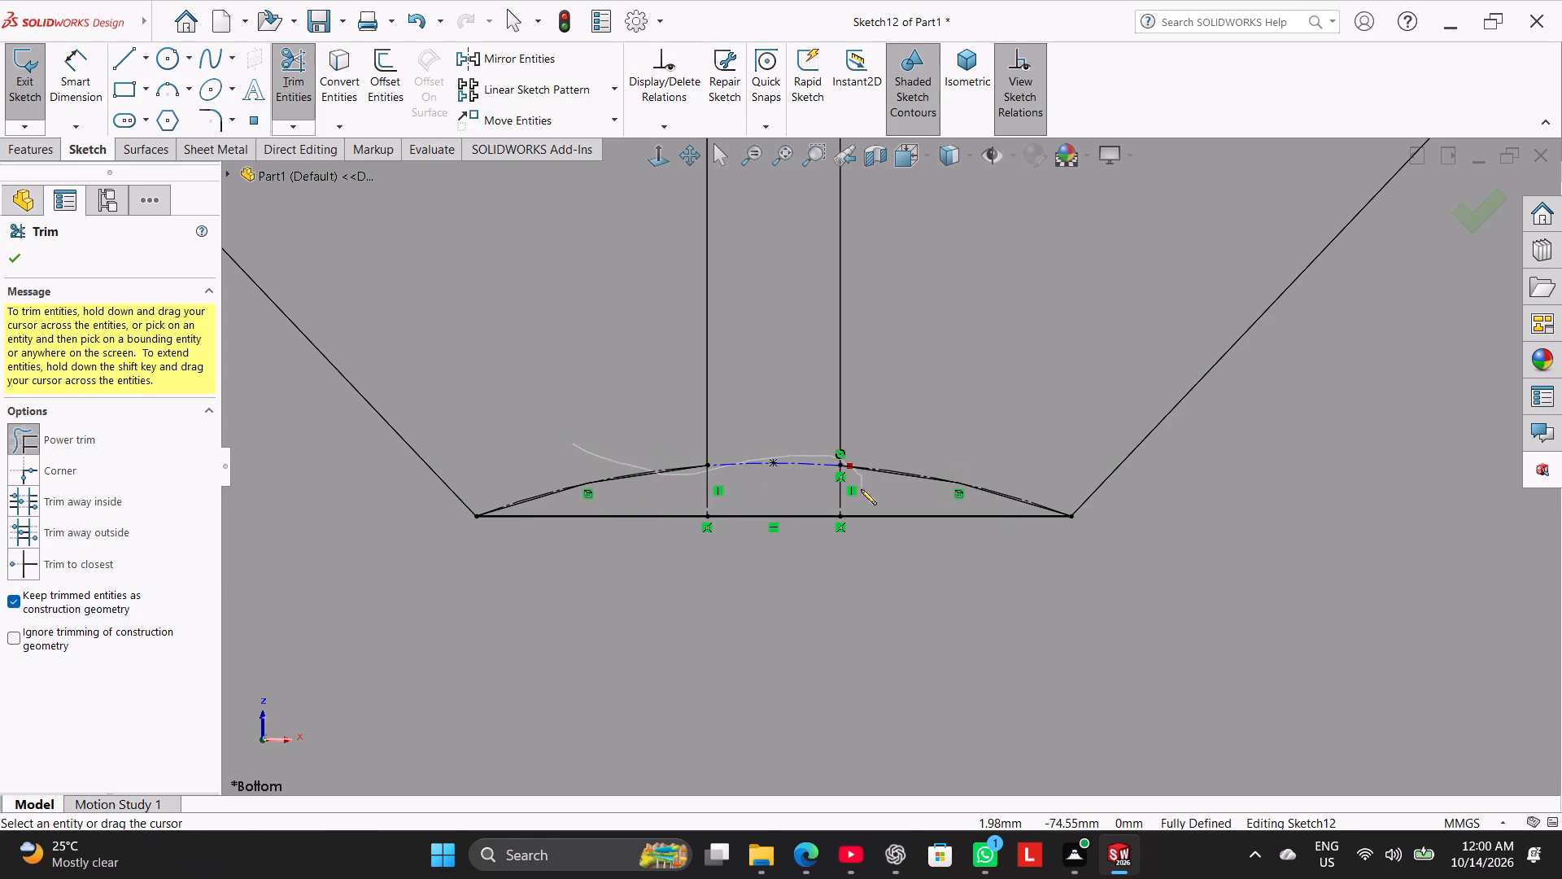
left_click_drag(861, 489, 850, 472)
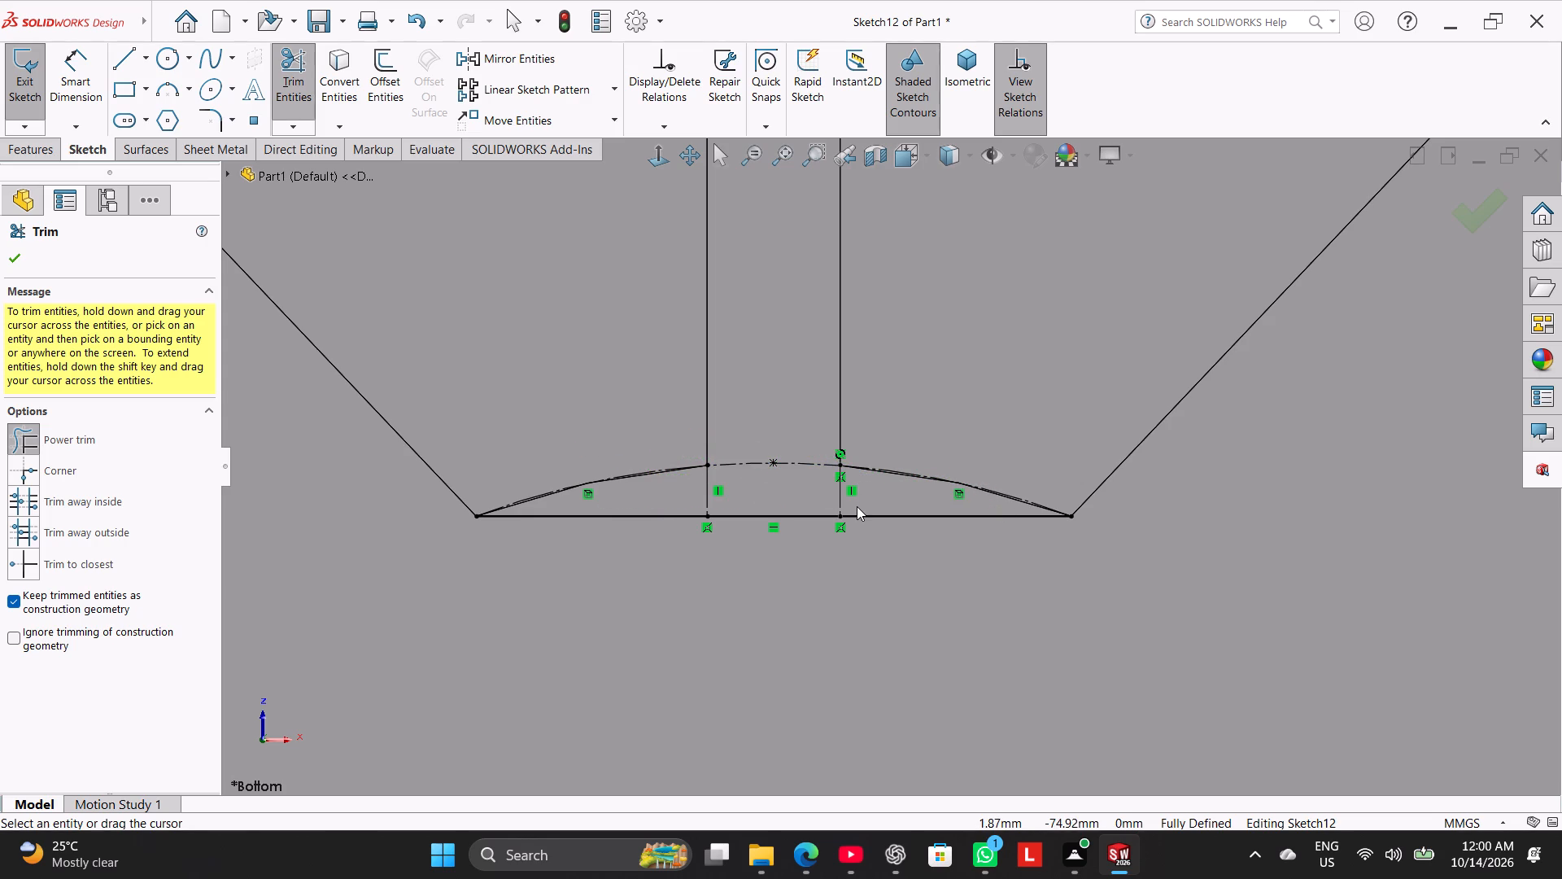
Turn off keeping trimmed entities as construction geometry, and power-trim away all of the segment's arcs and lines.
left_click(53, 597)
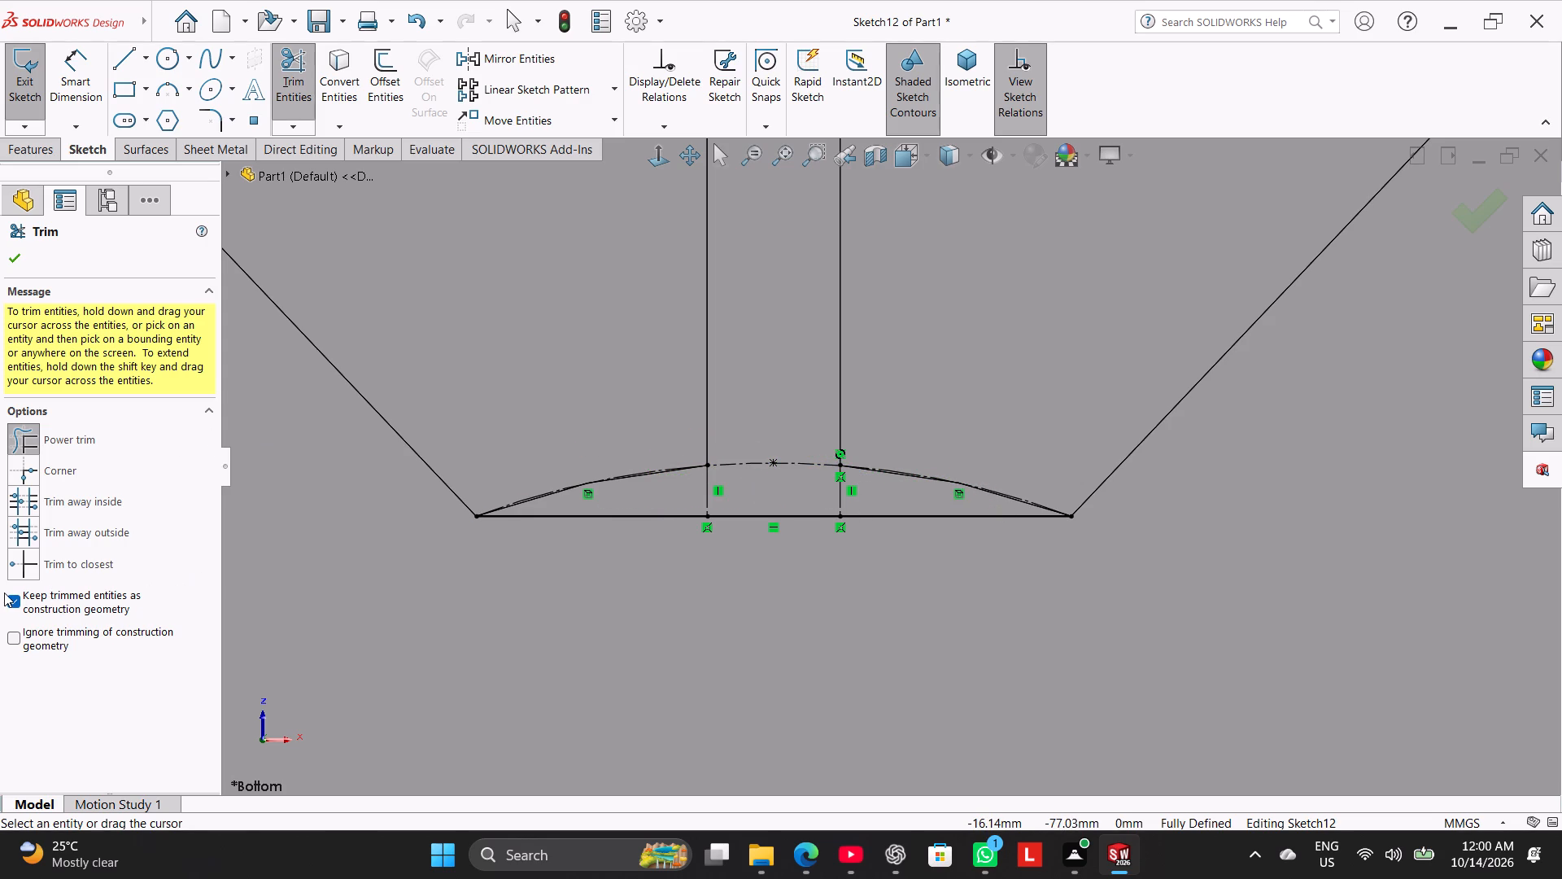
left_click(15, 606)
left_click_drag(556, 452, 1023, 466)
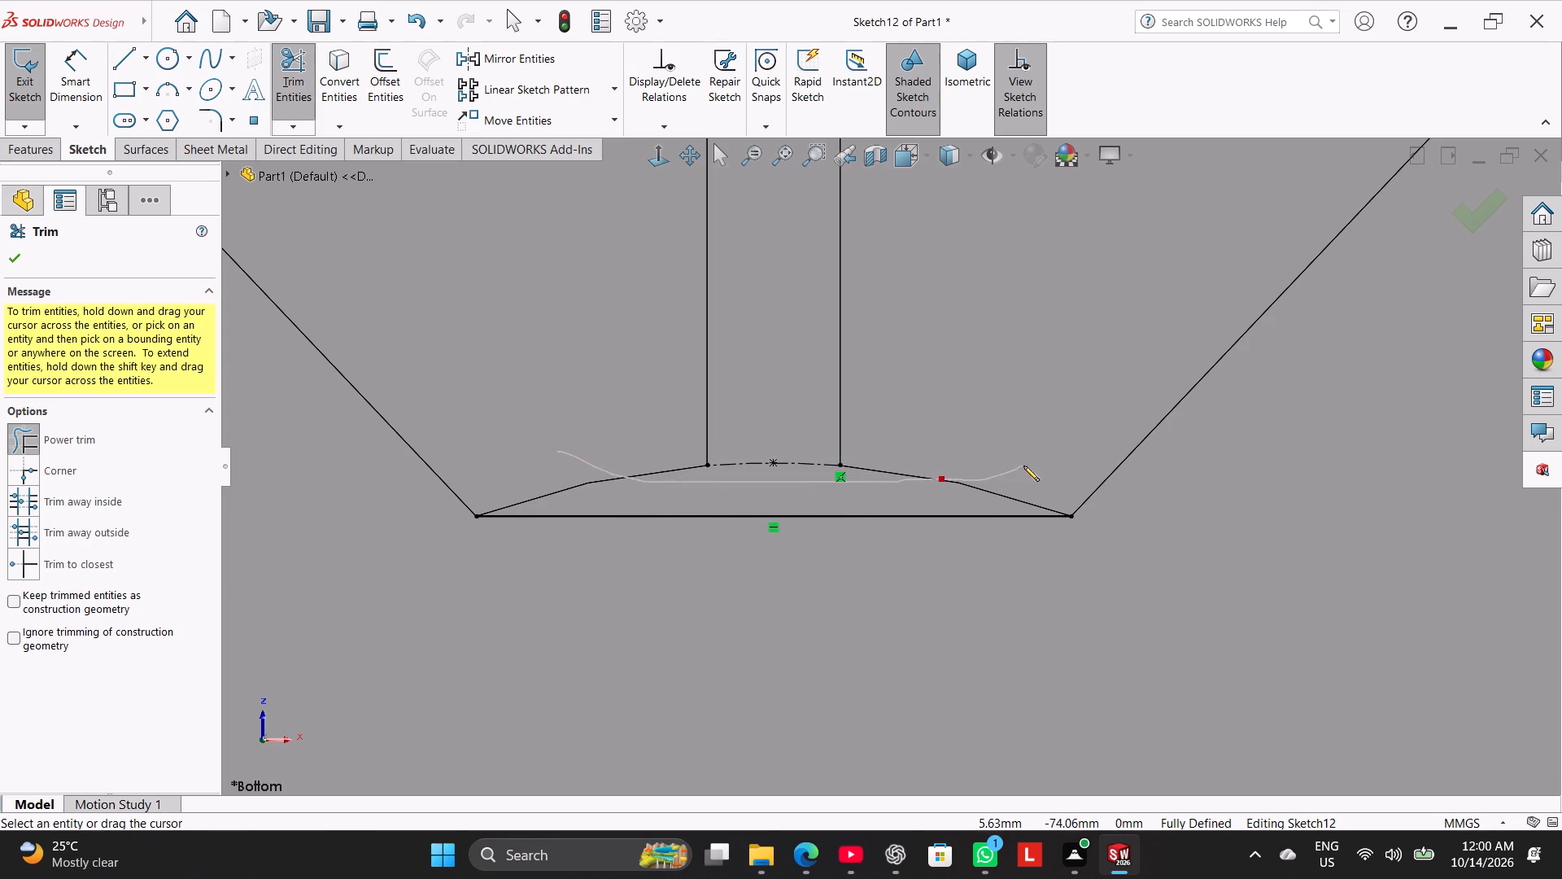
left_click_drag(1023, 466, 974, 479)
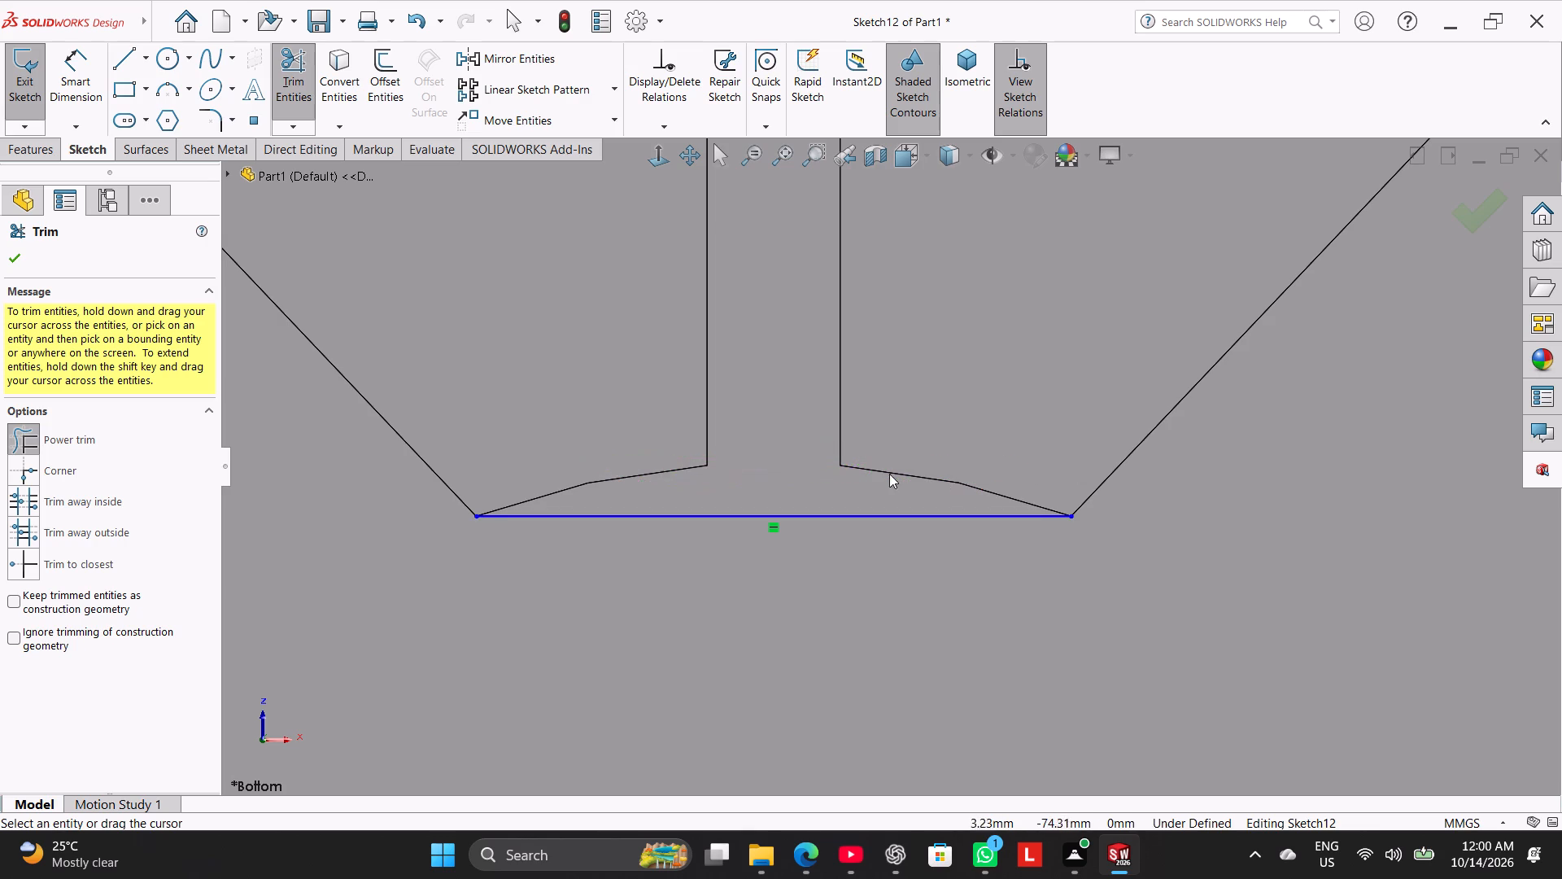
left_click_drag(576, 421, 610, 430)
left_click_drag(610, 430, 715, 534)
Draw a horizontal line about 13.4 mm long joining the inner bottom corners of the two links.
left_click(124, 58)
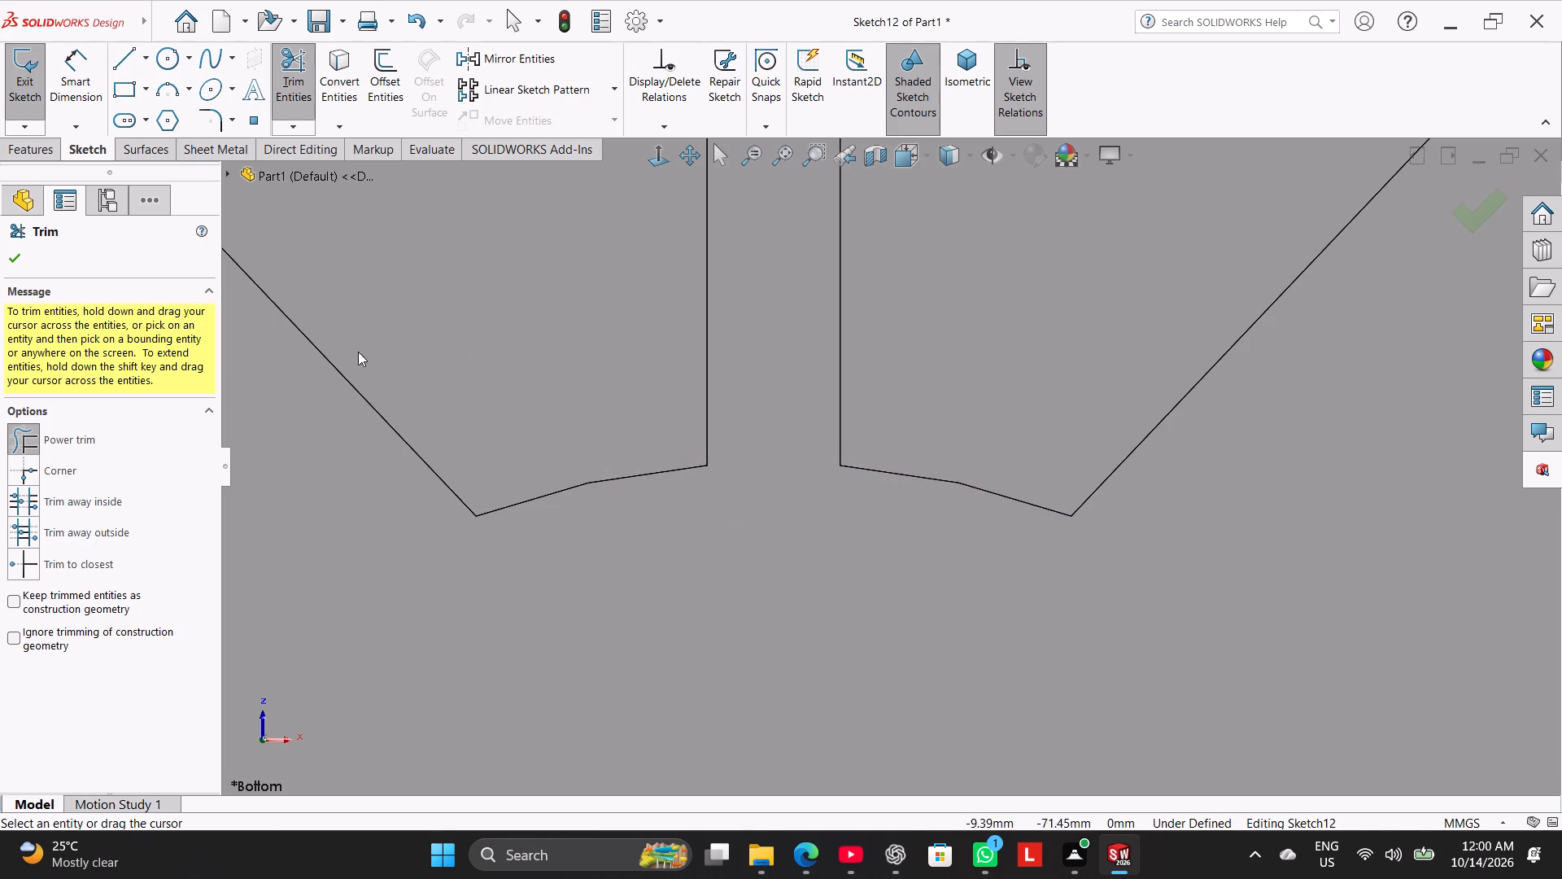
left_click(118, 54)
left_click(478, 516)
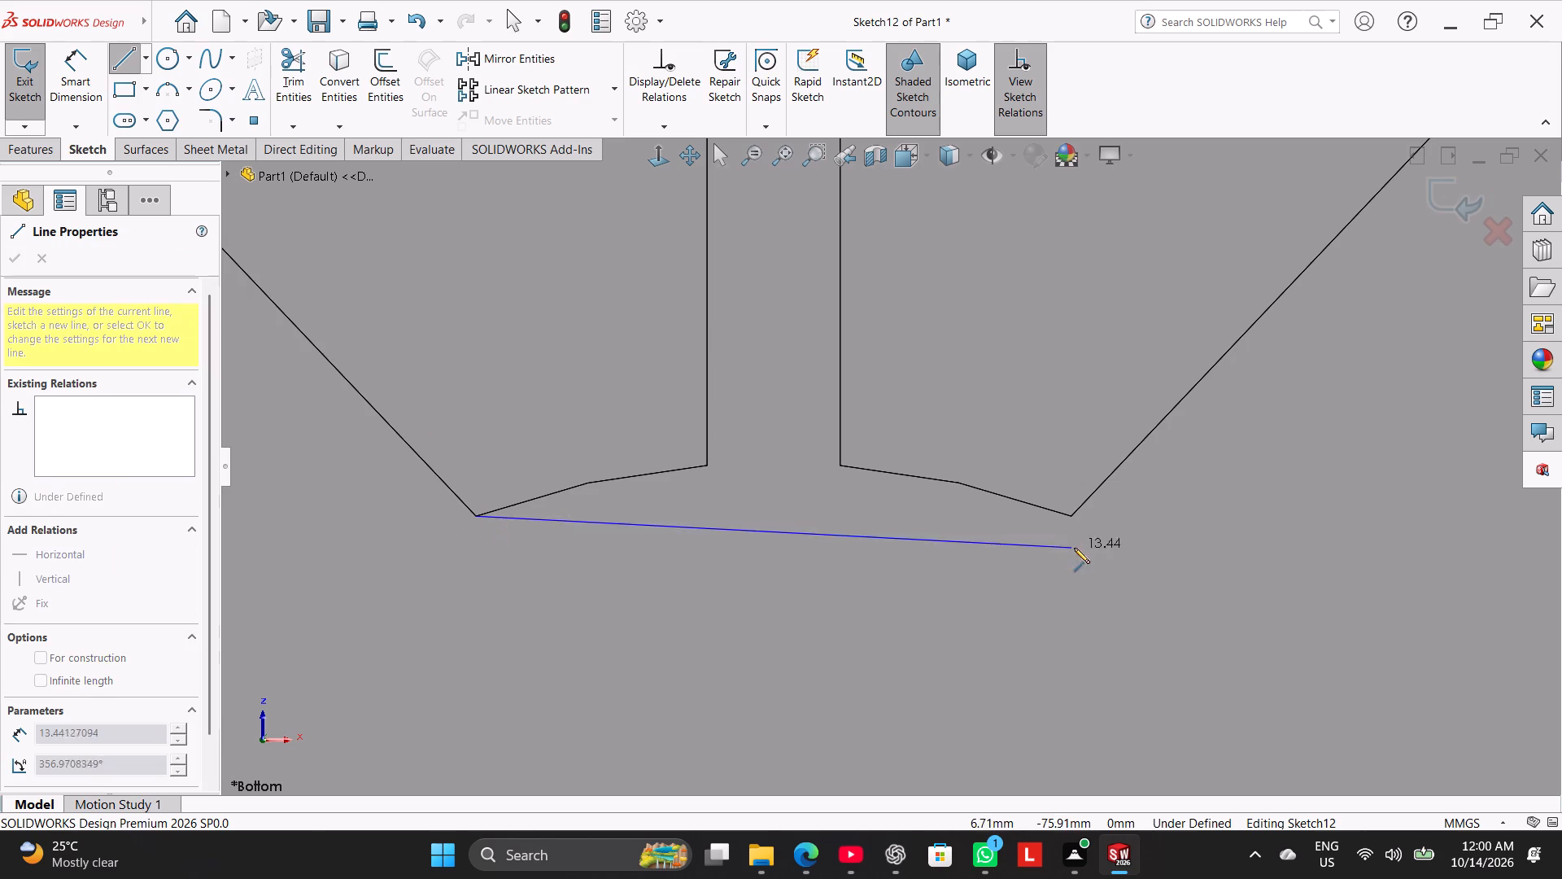
left_click(1068, 516)
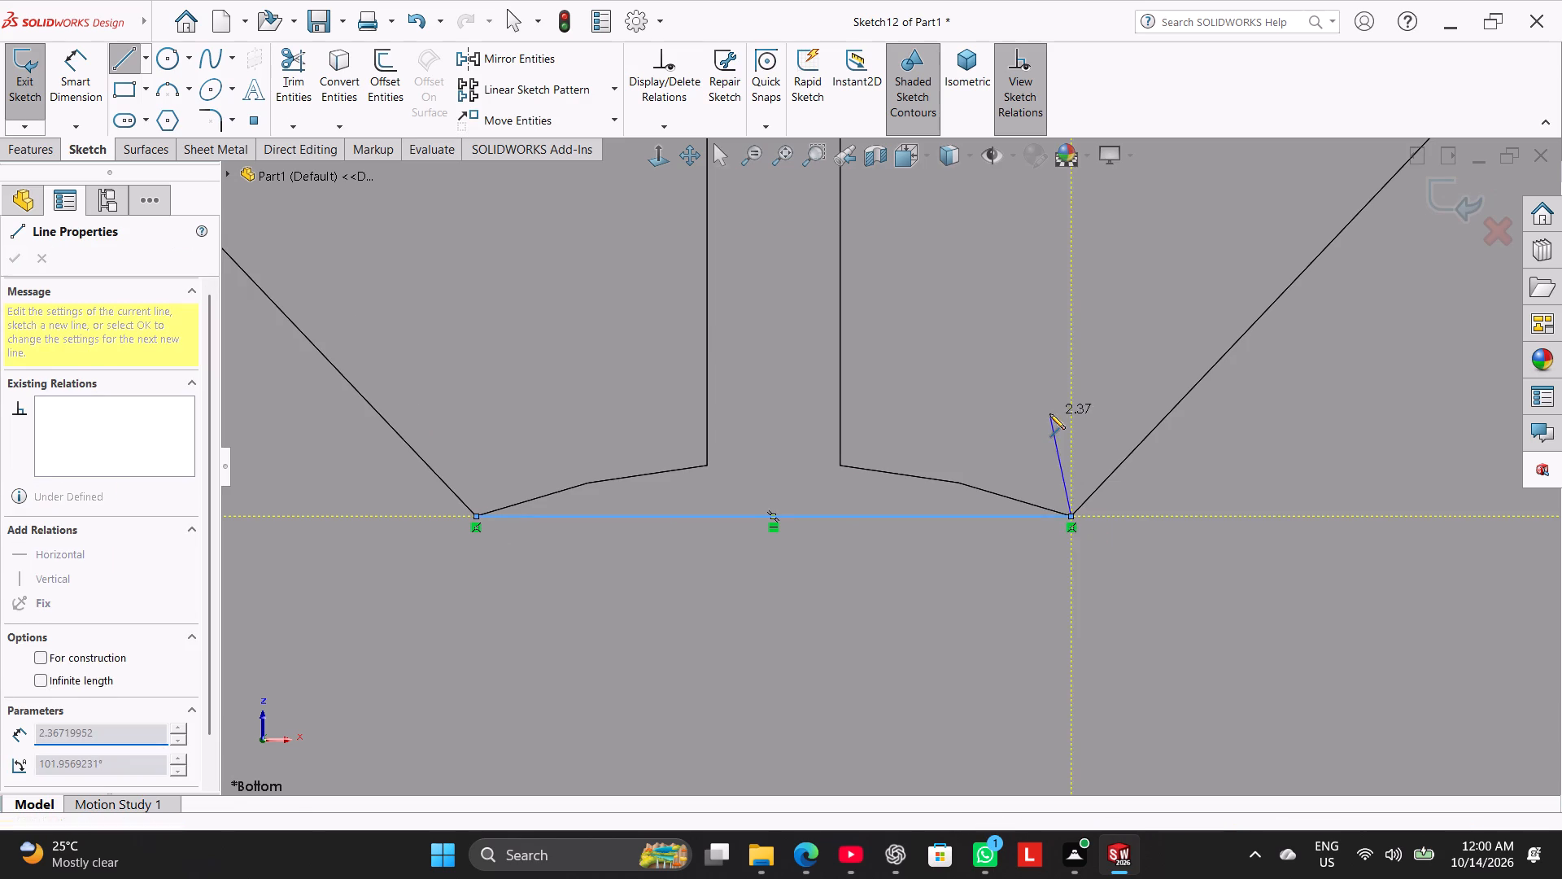
right_click(1049, 413)
left_click(1071, 427)
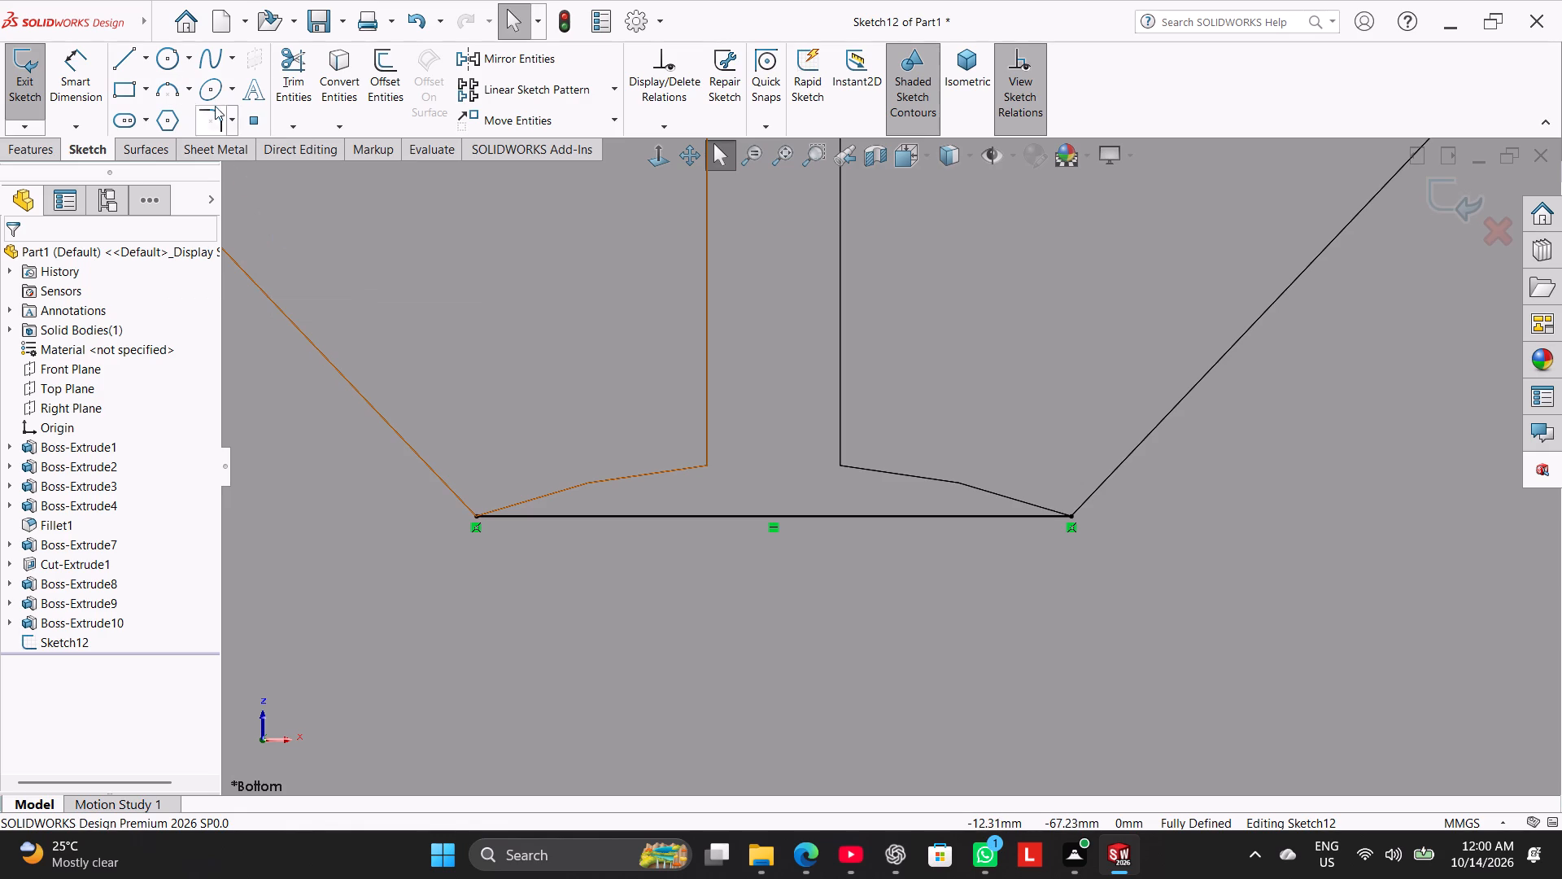
Convert the two curved edges on either side of the central rib's end into sketch entities.
left_click(337, 83)
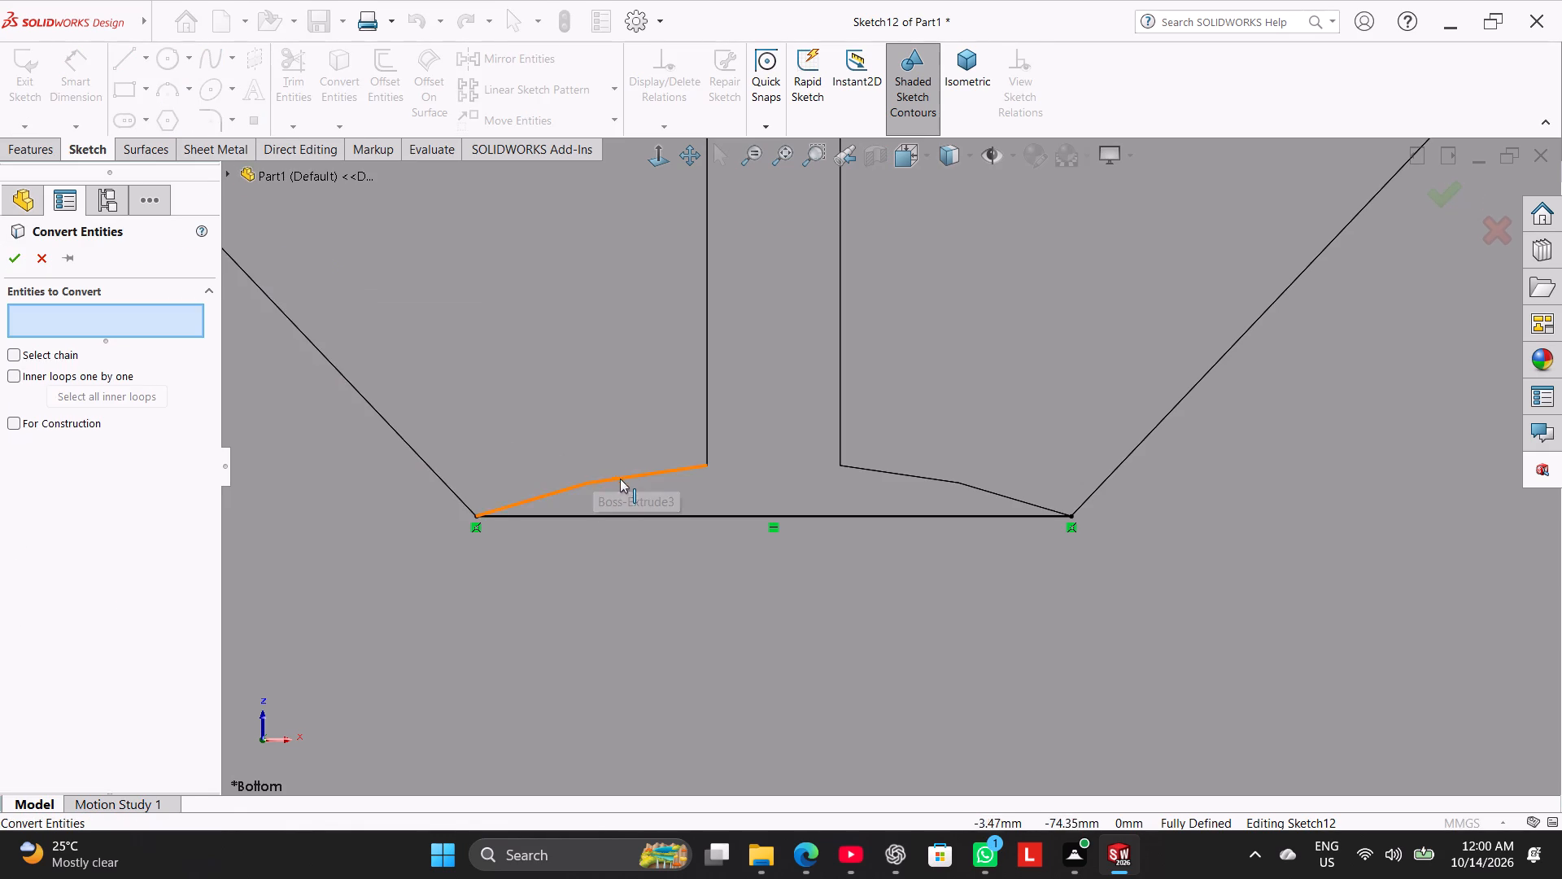
left_click(620, 479)
left_click(924, 479)
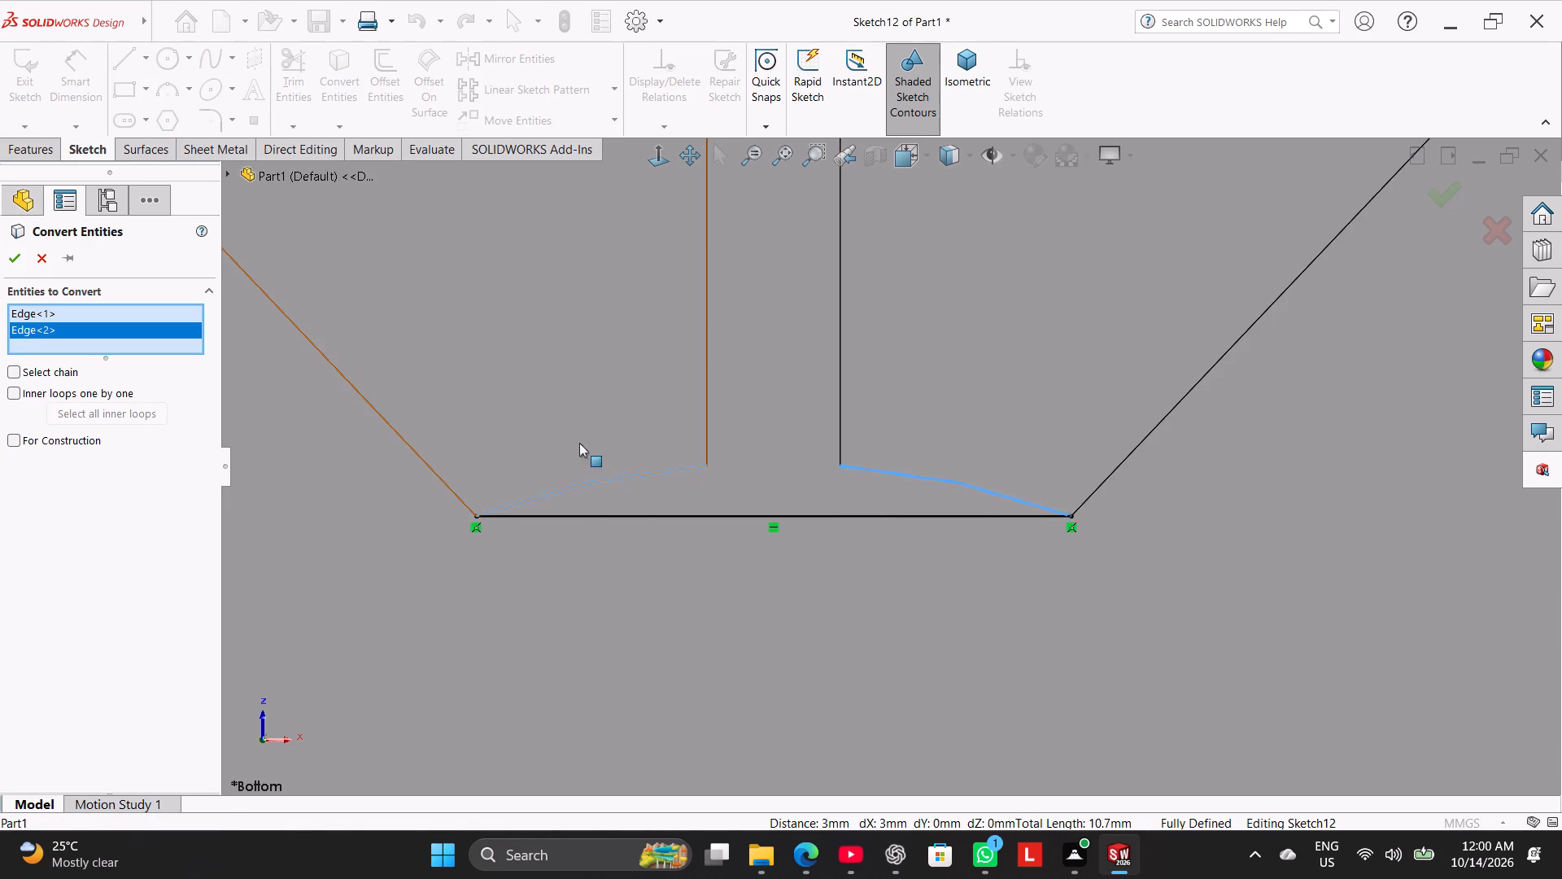
left_click(26, 264)
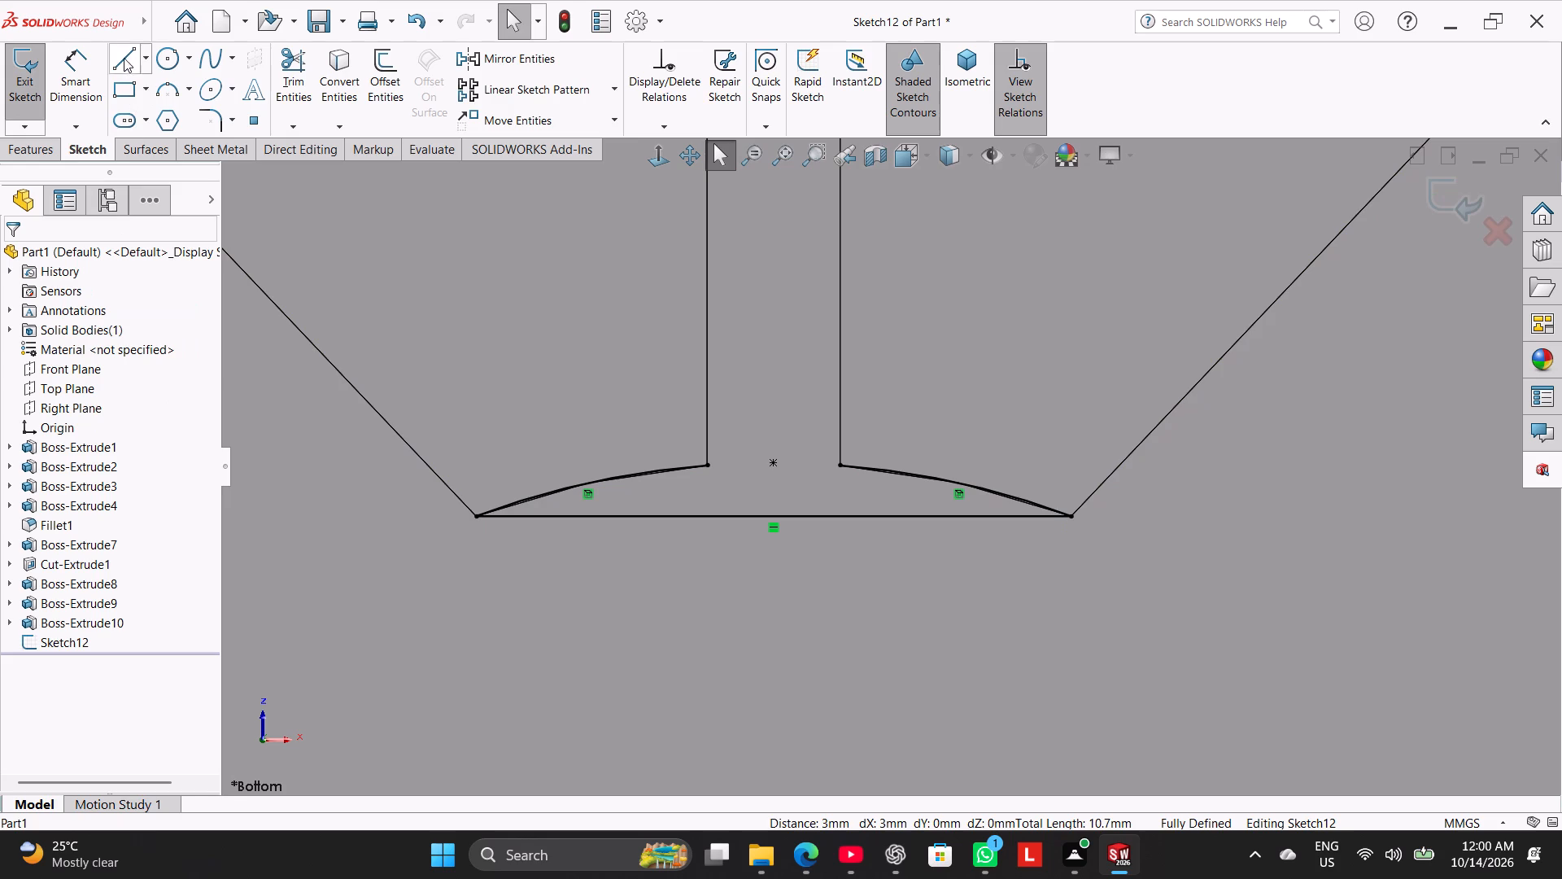
Draw a vertical line about 1.14 mm long from each corner of the central rib's end to the horizontal line.
left_click(124, 57)
left_click(707, 467)
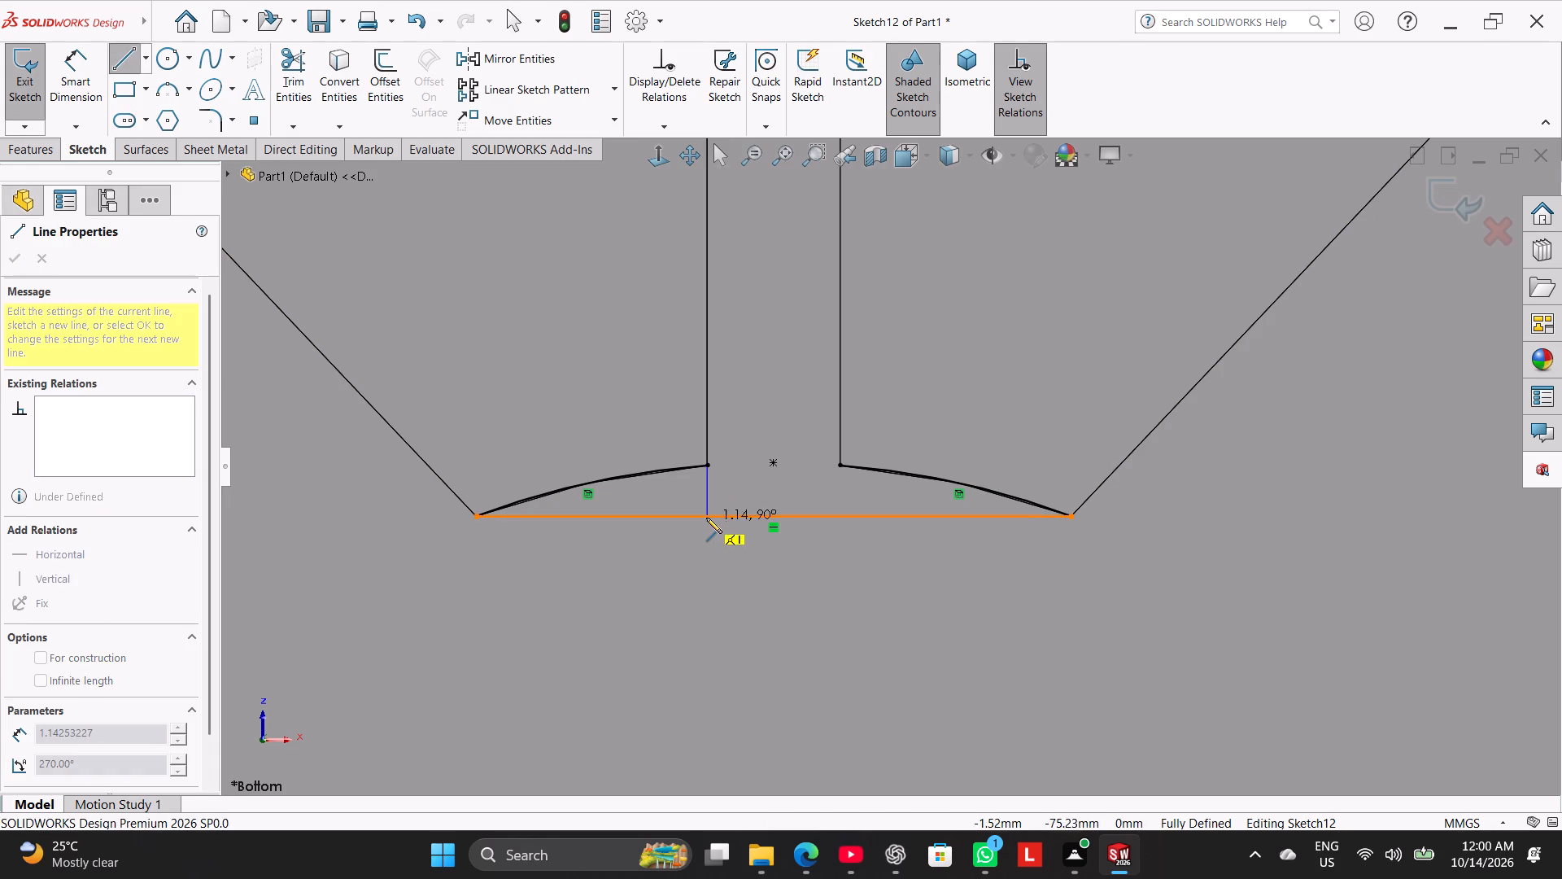
left_click(706, 518)
right_click(637, 444)
left_click(656, 456)
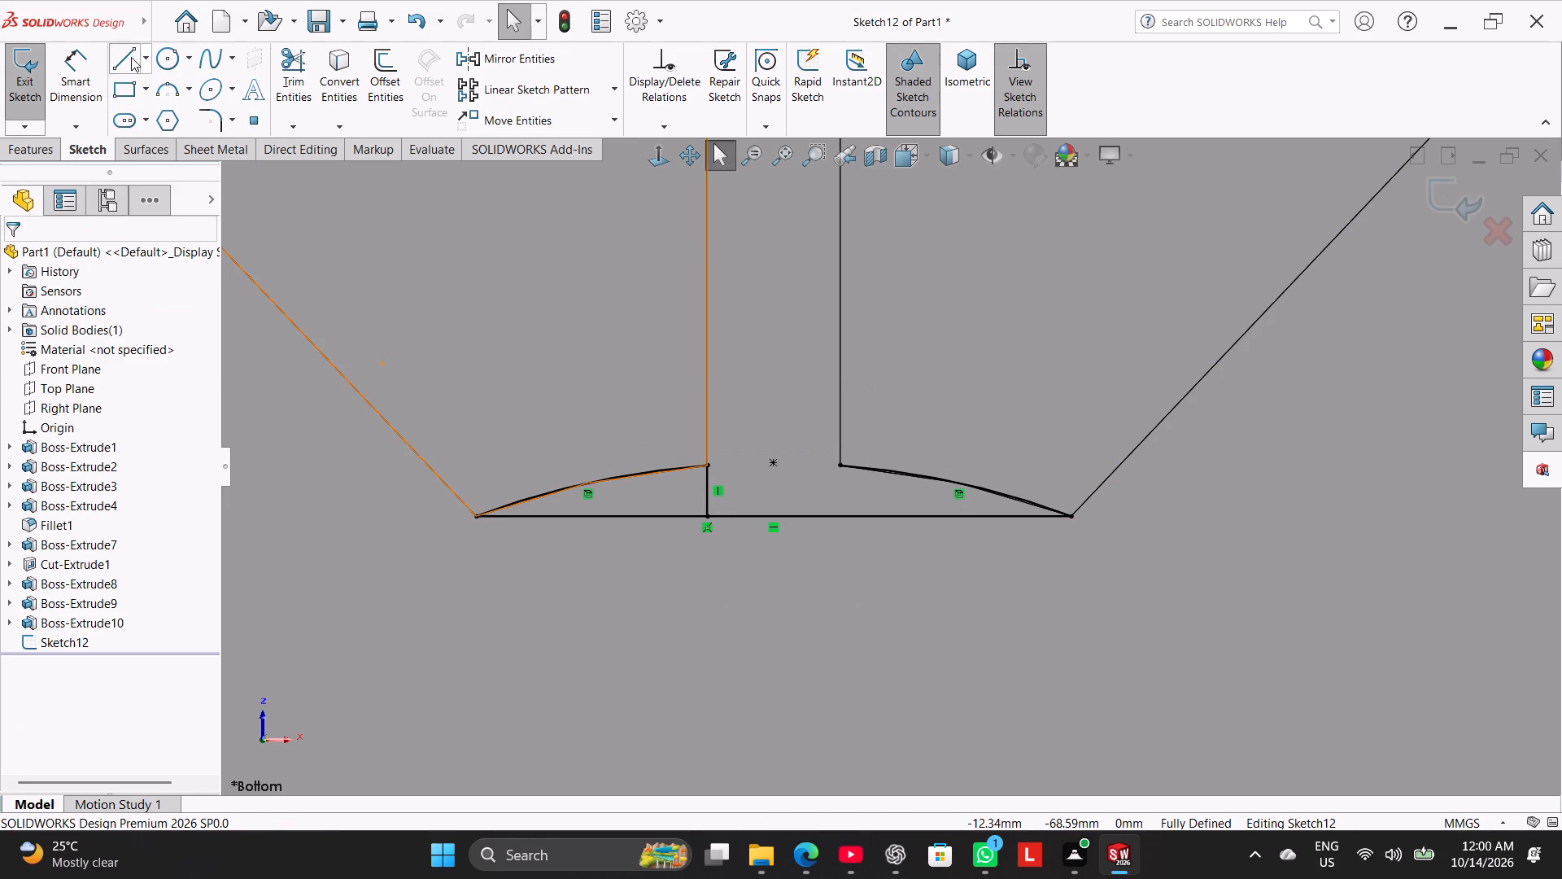
left_click_drag(111, 62, 120, 71)
left_click(842, 461)
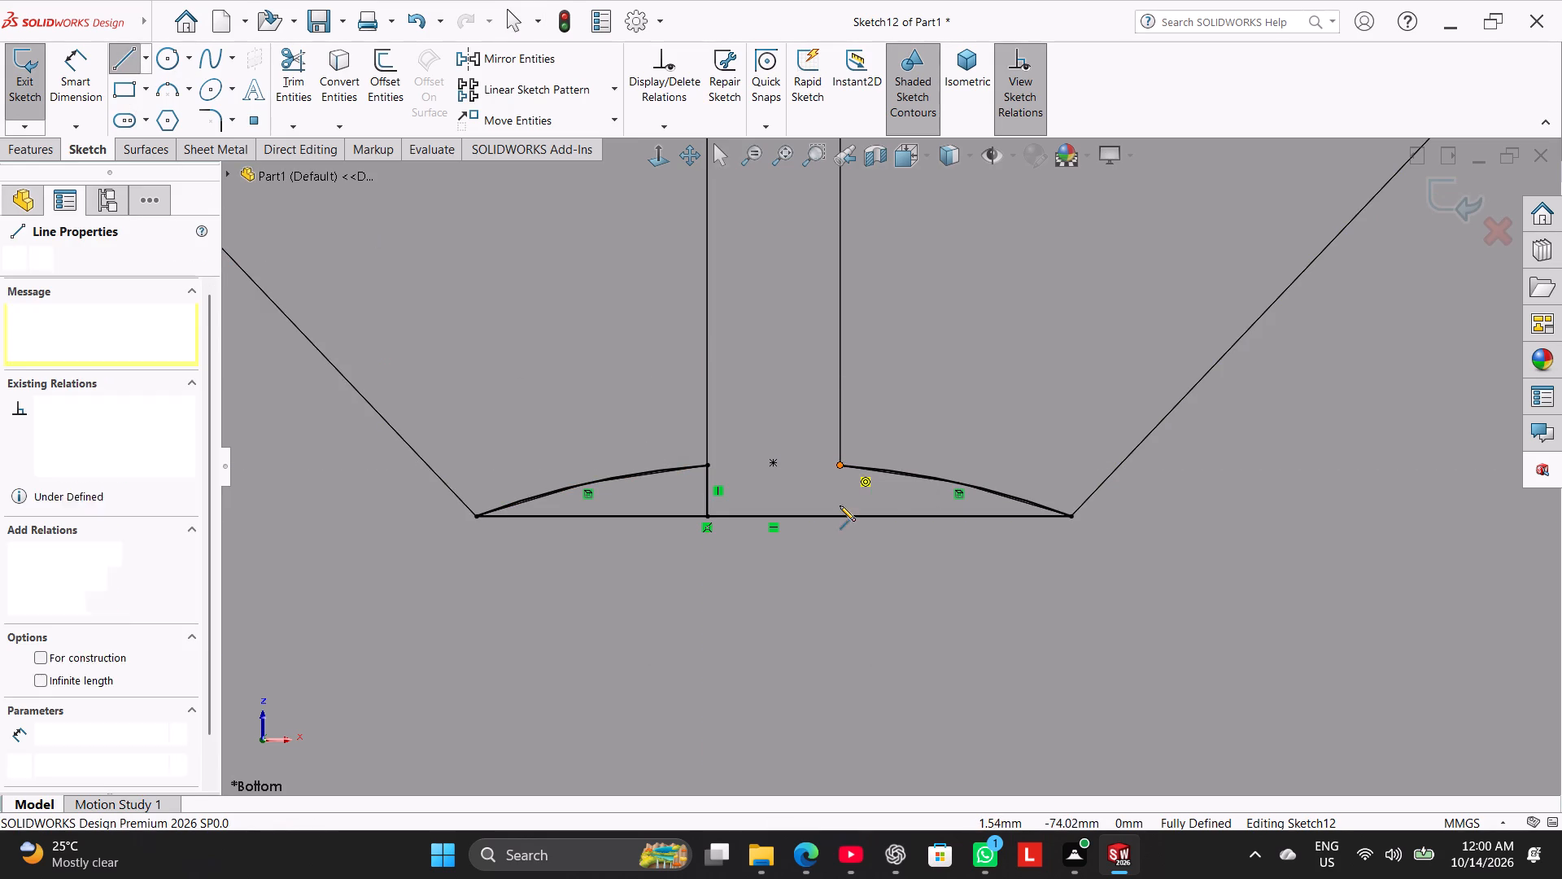
left_click(836, 515)
right_click(742, 437)
left_click(770, 454)
scroll(777, 567, "up", 2)
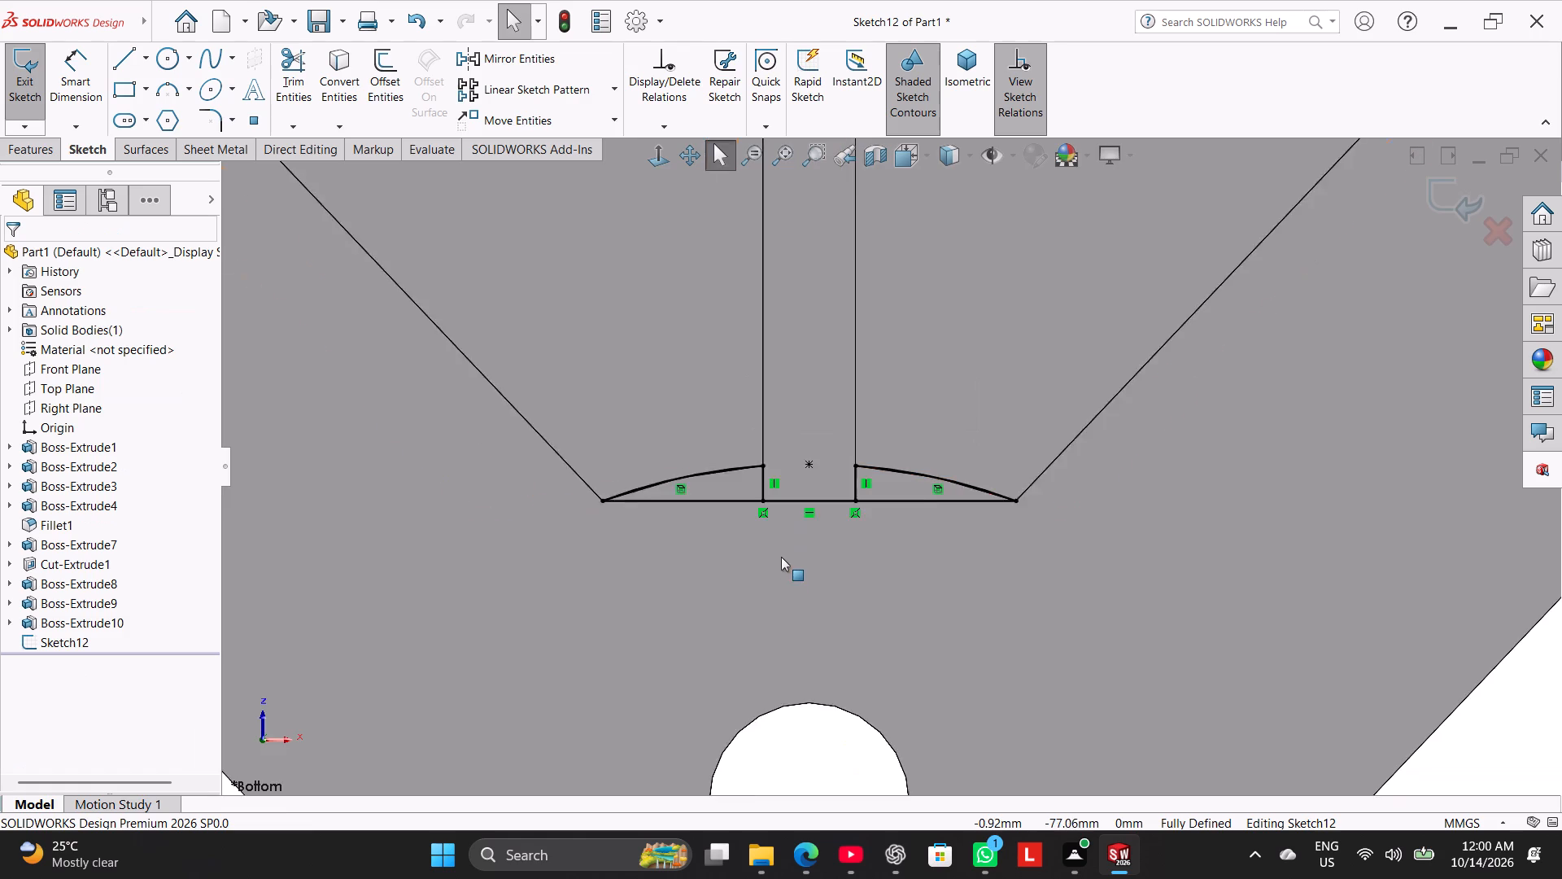
Cut-extrude the two small segment regions beside the central rib's end, Up To Surface, ending on the recessed web face.
scroll(781, 557, "up", 3)
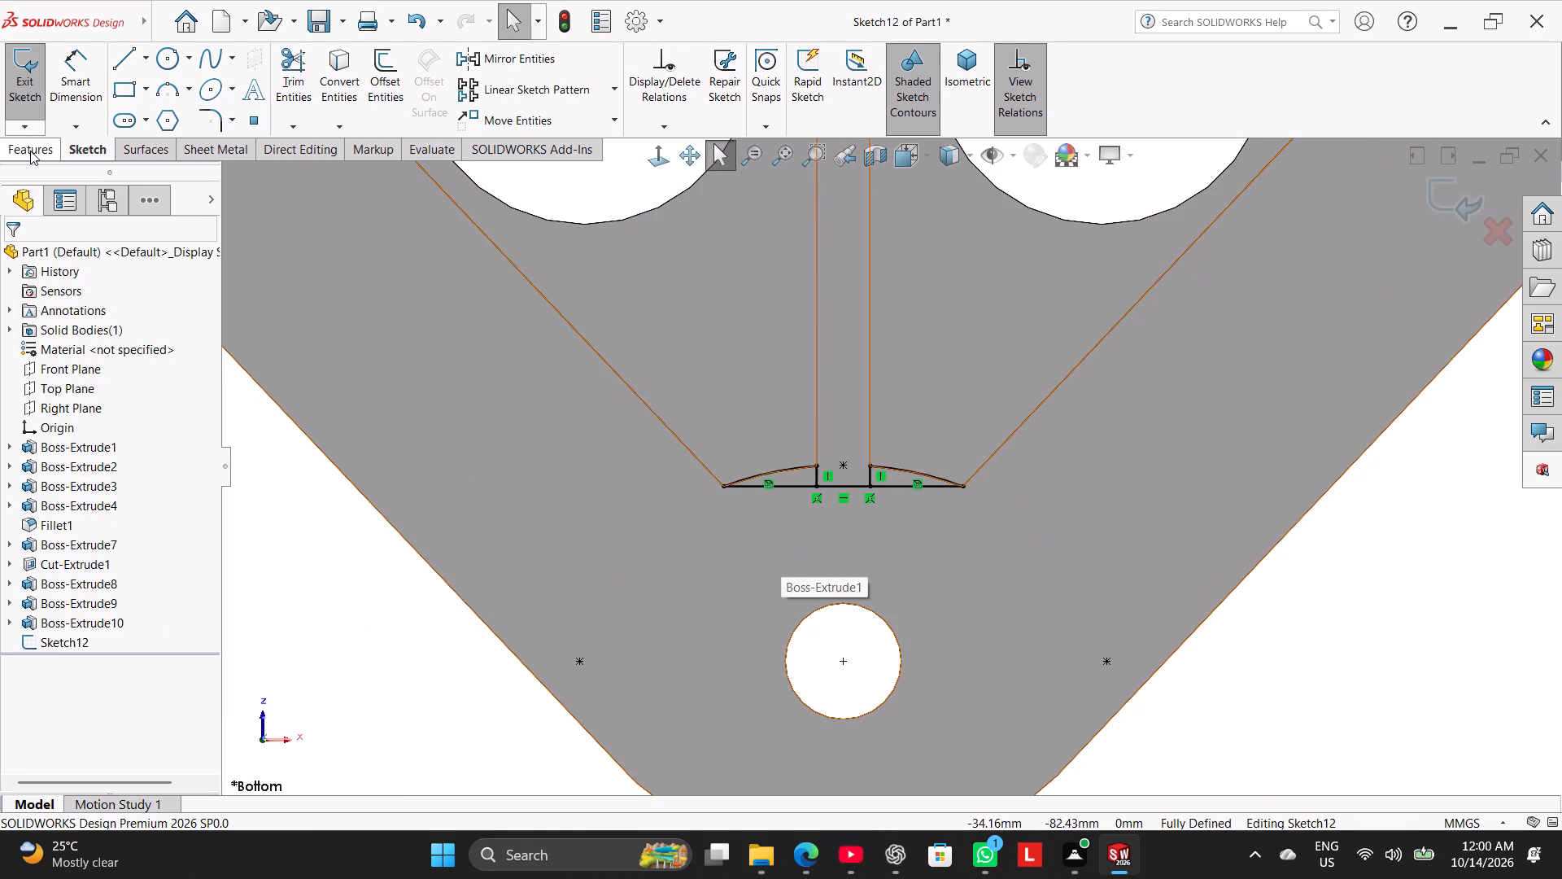
left_click(30, 151)
left_click(283, 77)
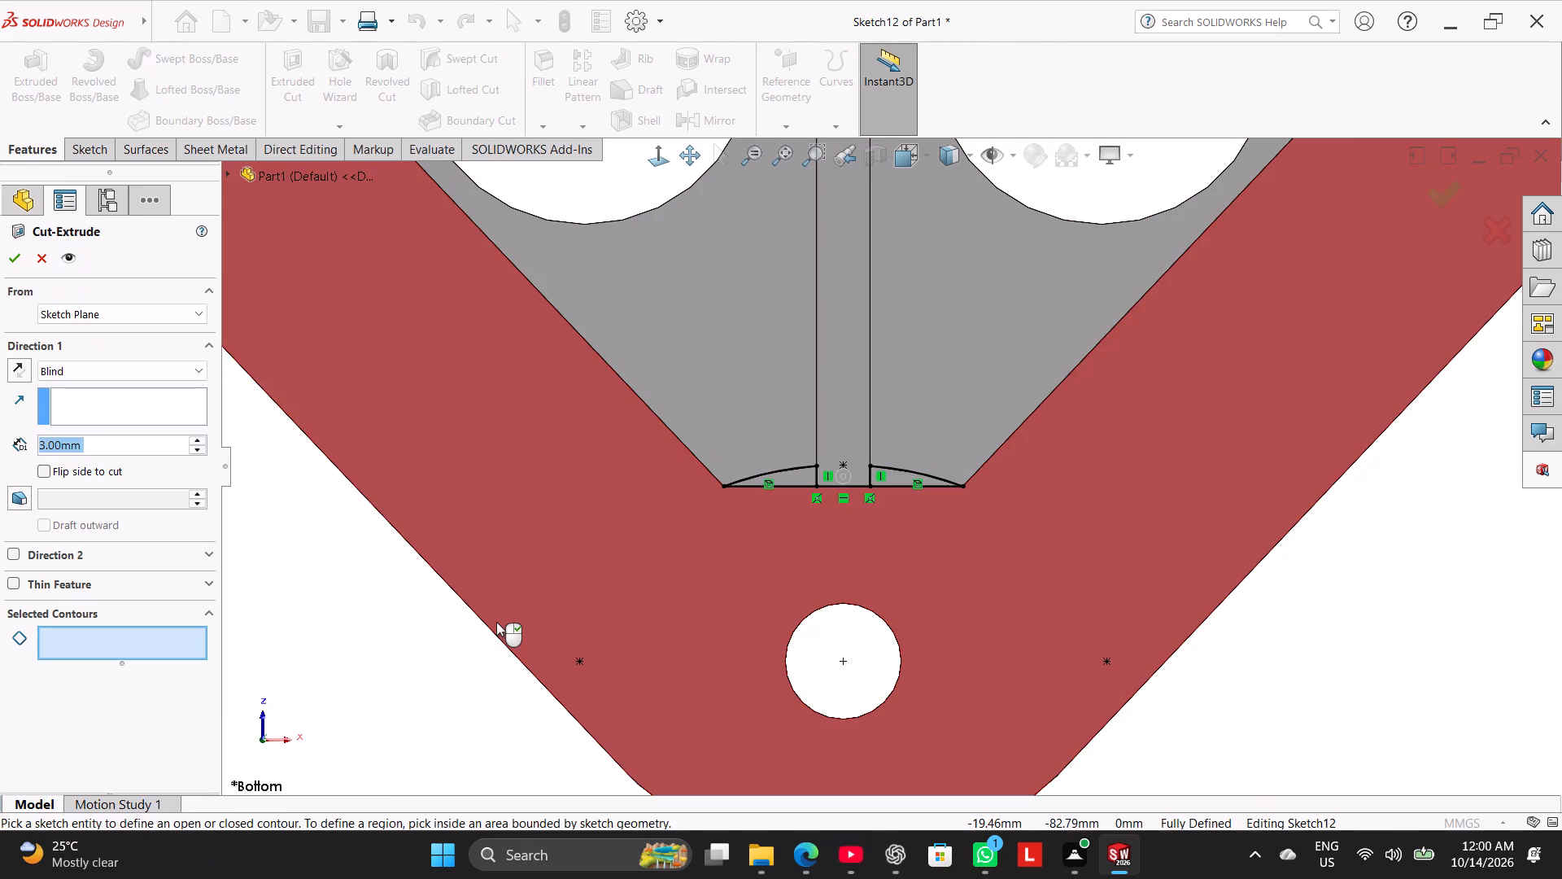
scroll(496, 617, "up", 3)
middle_click_drag(484, 600, 449, 600)
left_click(186, 635)
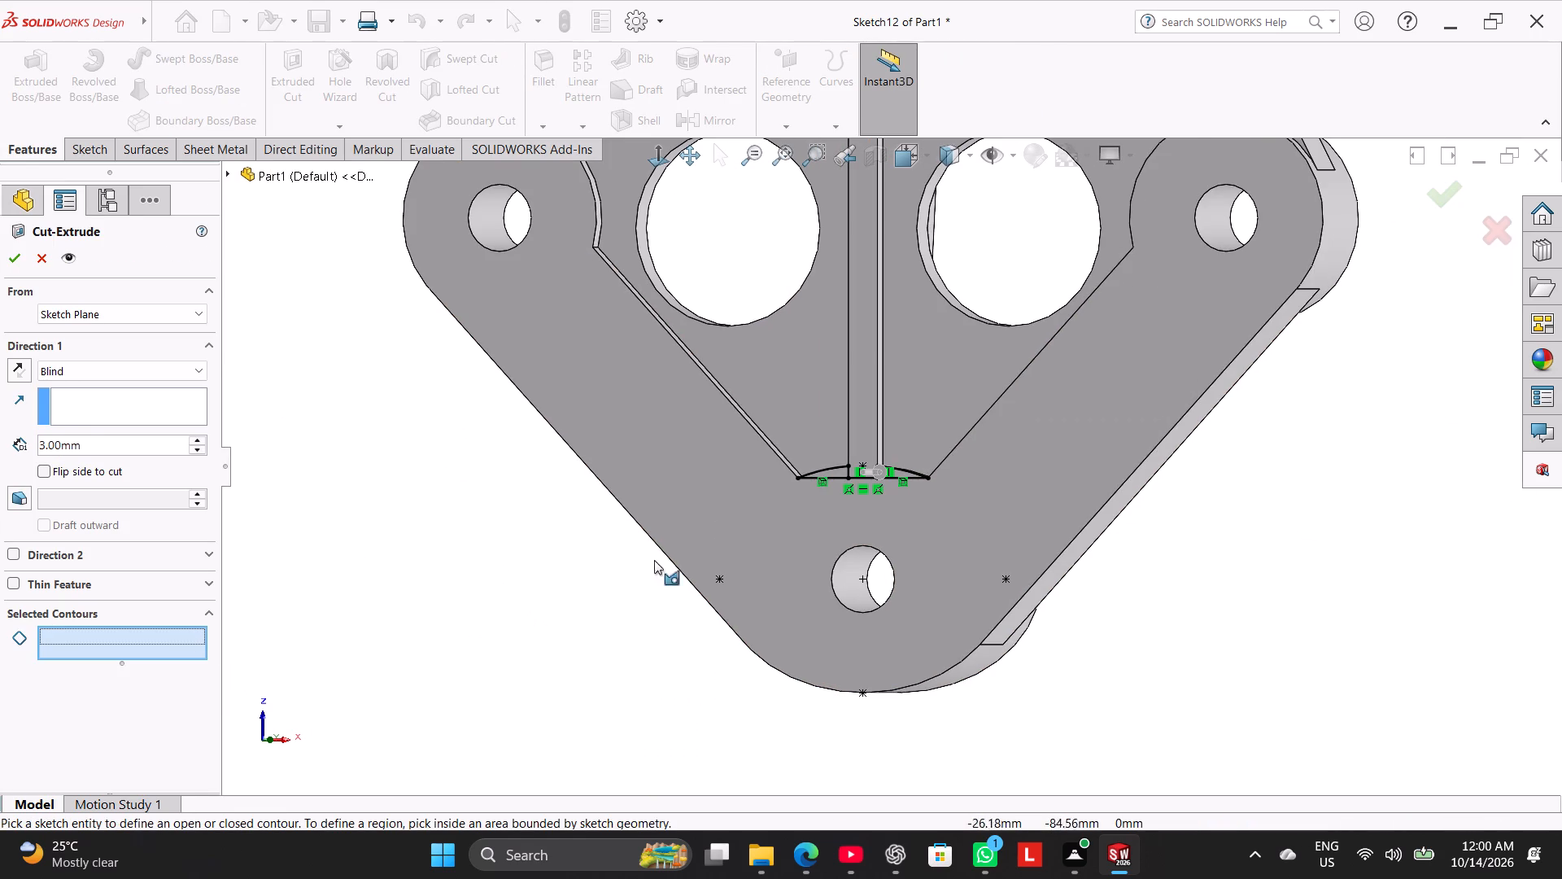
scroll(907, 478, "down", 7)
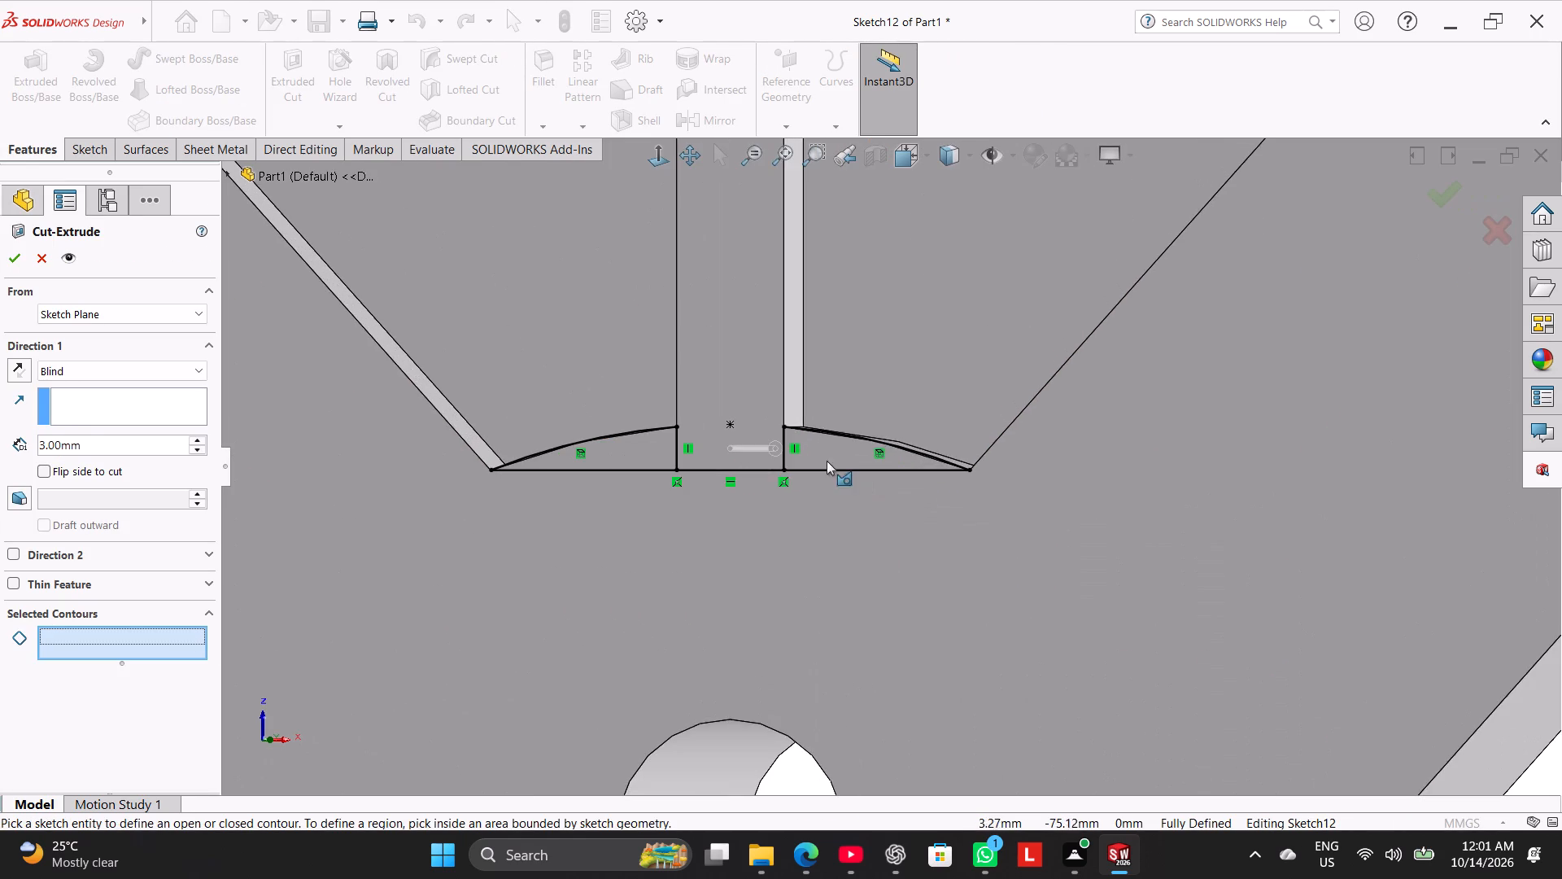
left_click(819, 458)
left_click(605, 446)
scroll(643, 501, "up", 2)
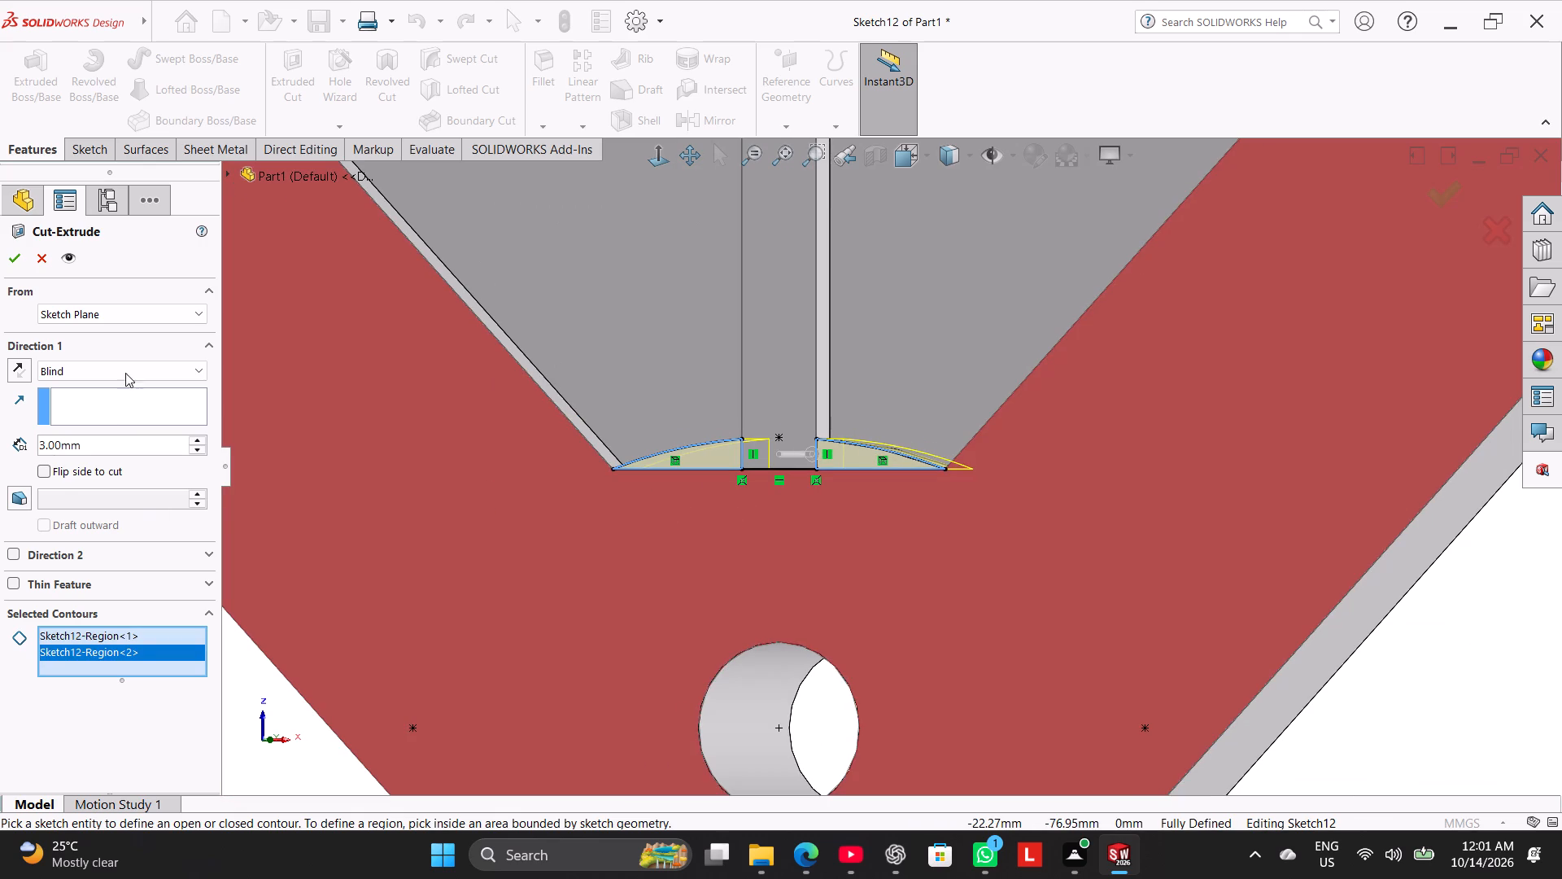
left_click(126, 369)
left_click(155, 461)
left_click(910, 334)
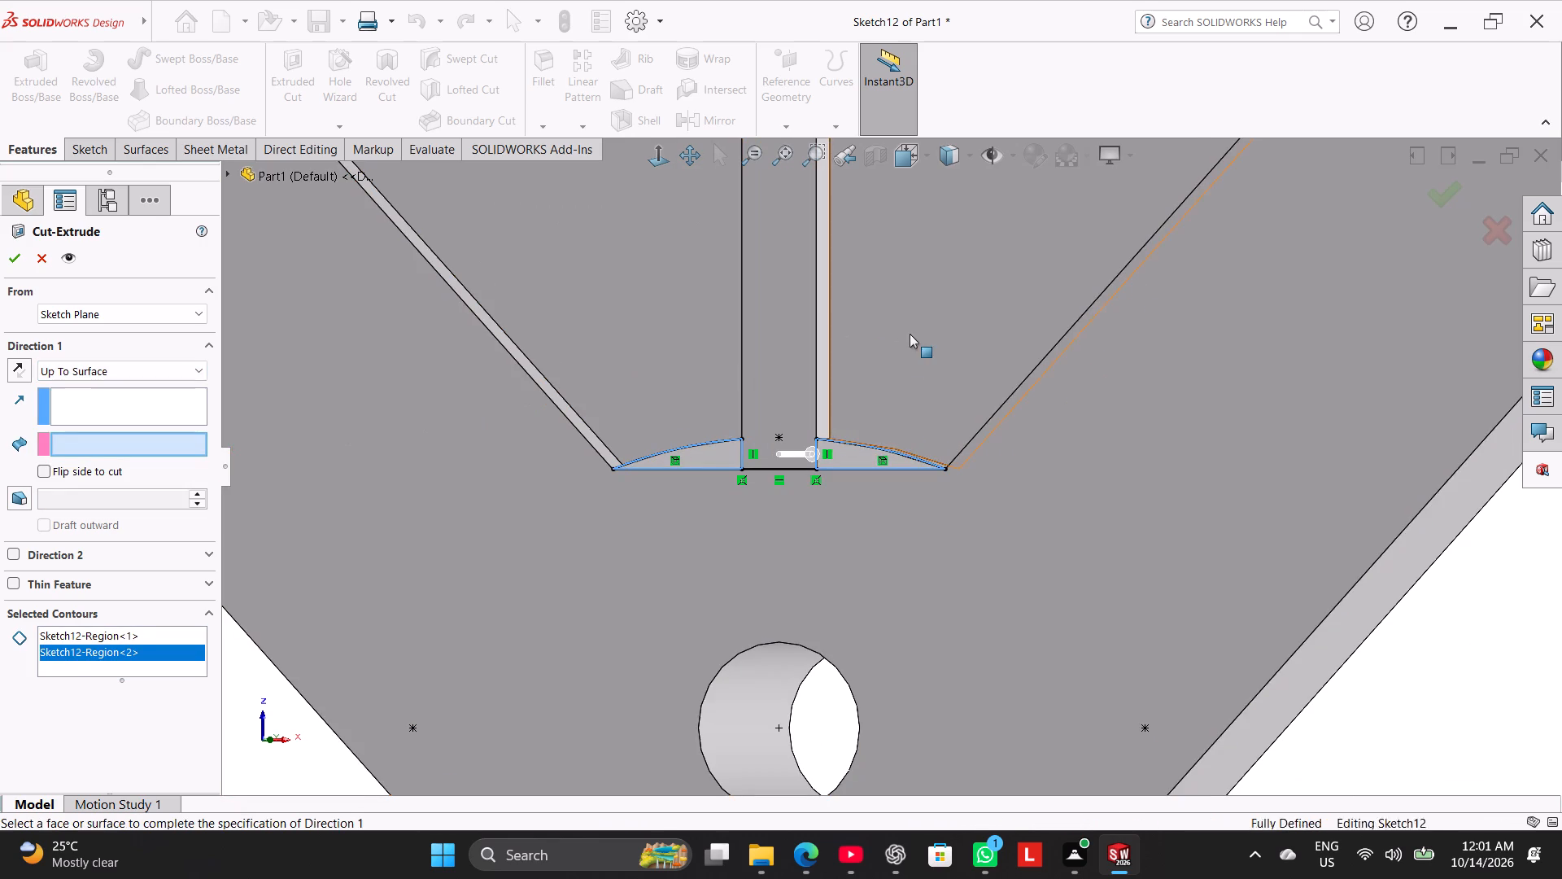
scroll(871, 440, "up", 2)
left_click(722, 342)
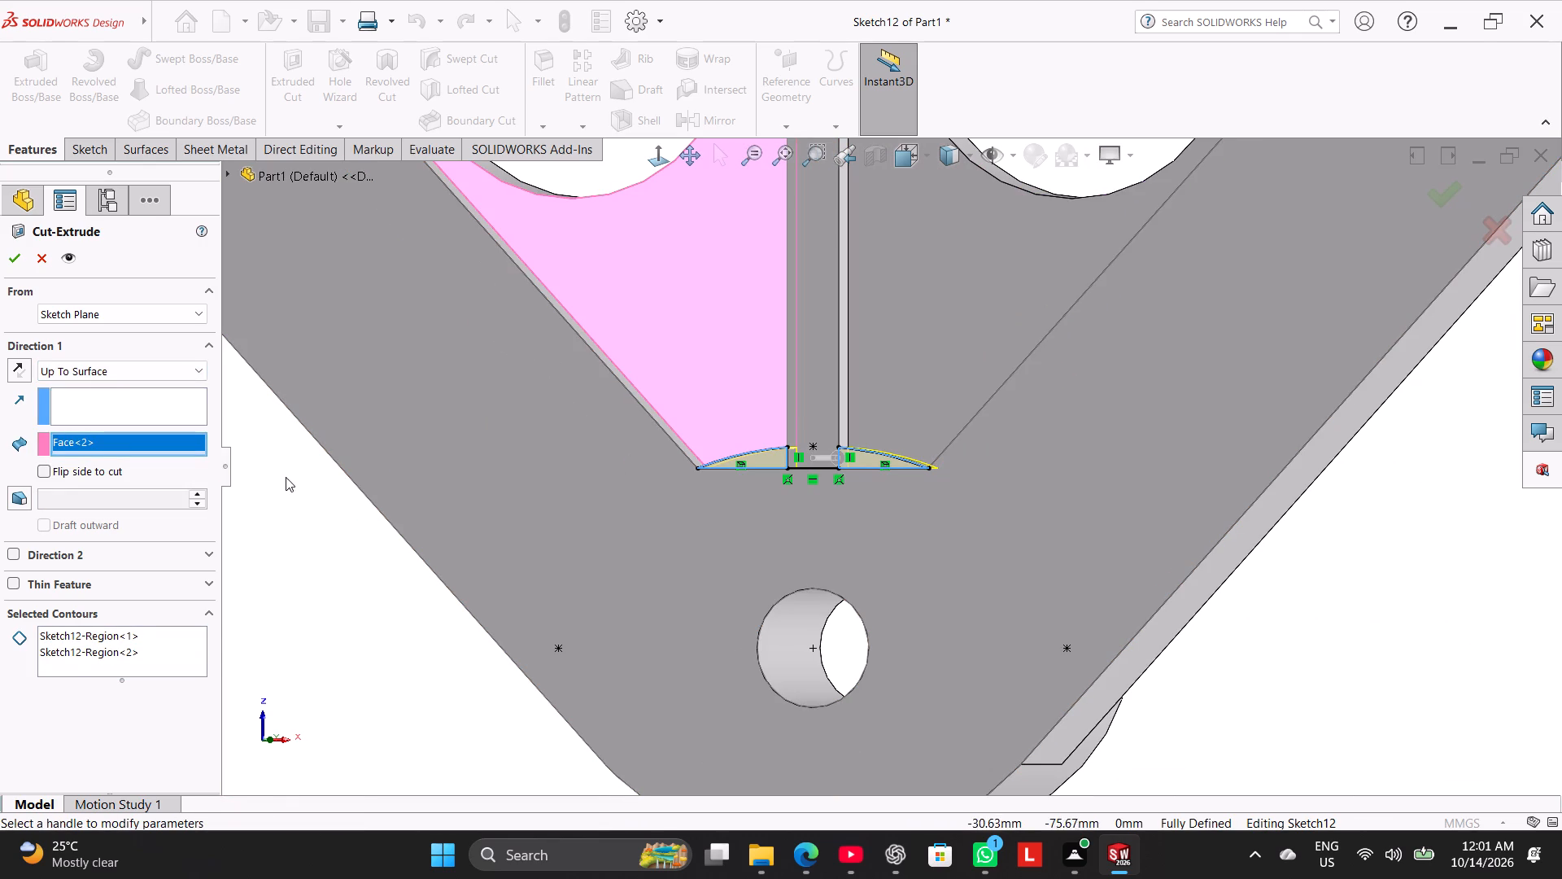
left_click(21, 263)
left_click(413, 631)
Examine the bracket in isometric, bottom and tilted views, checking where the links and central rib meet on the underside.
scroll(434, 659, "up", 1)
middle_click_drag(434, 663, 427, 695)
right_click_drag(599, 559, 955, 317)
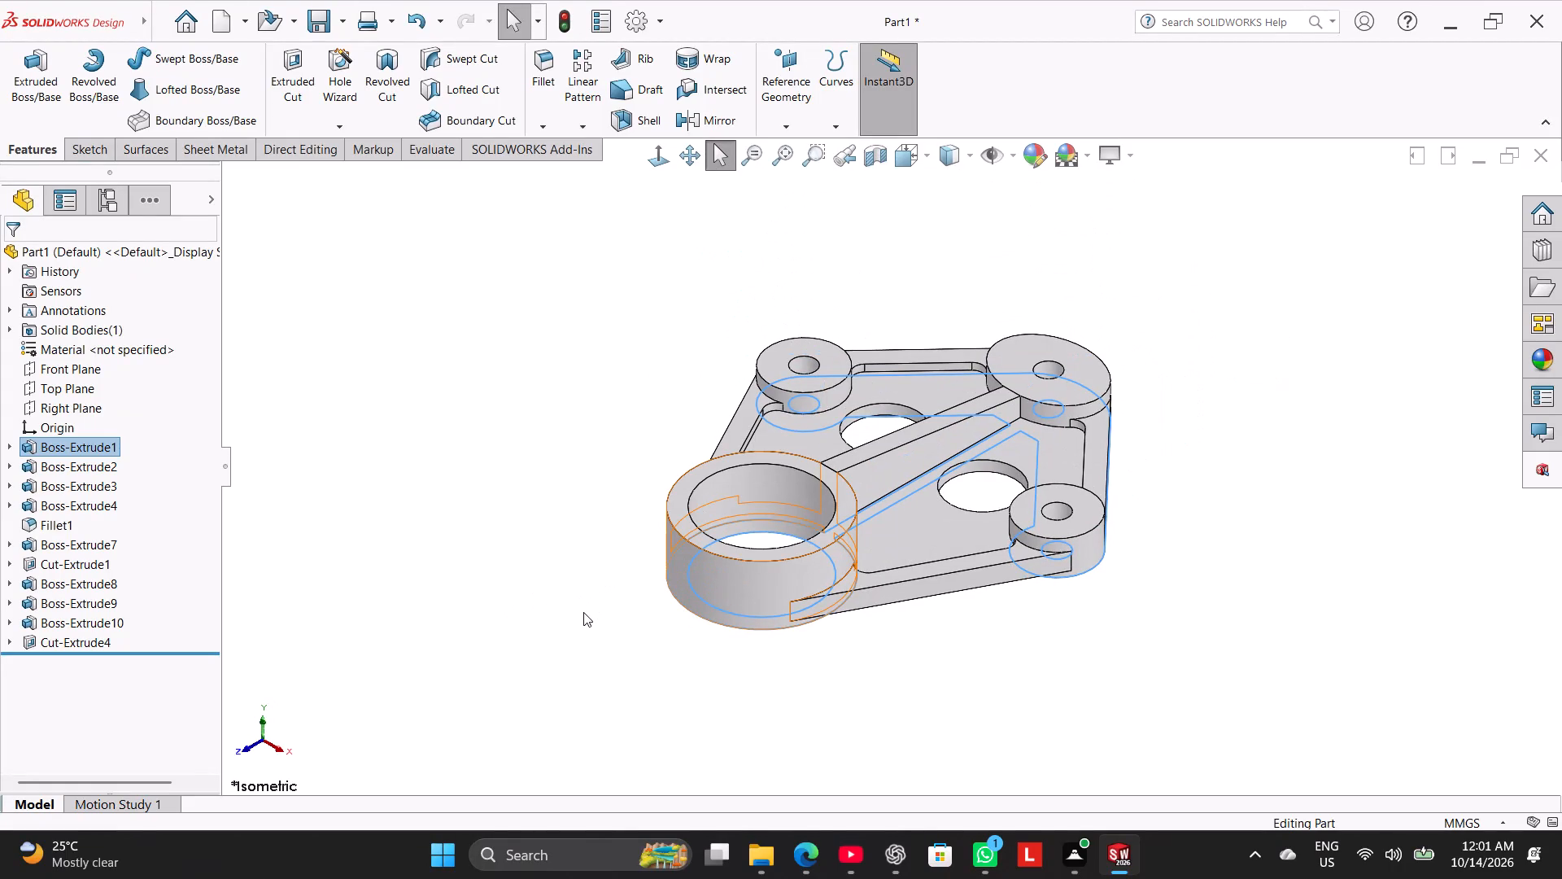
key("ctrl+6")
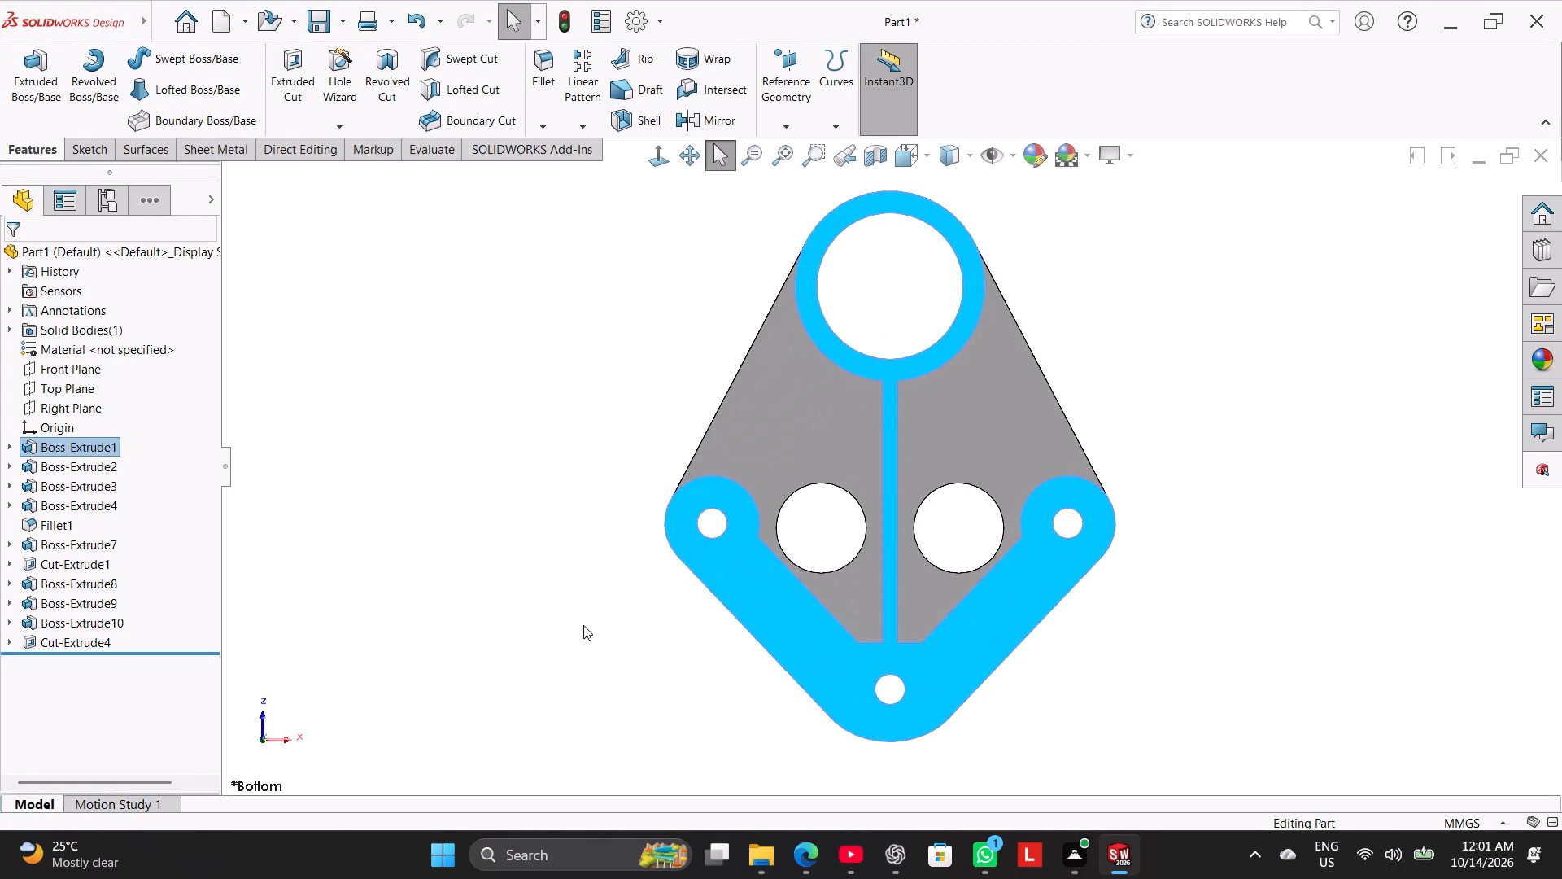
left_click(583, 625, "ctrl")
left_click(501, 537)
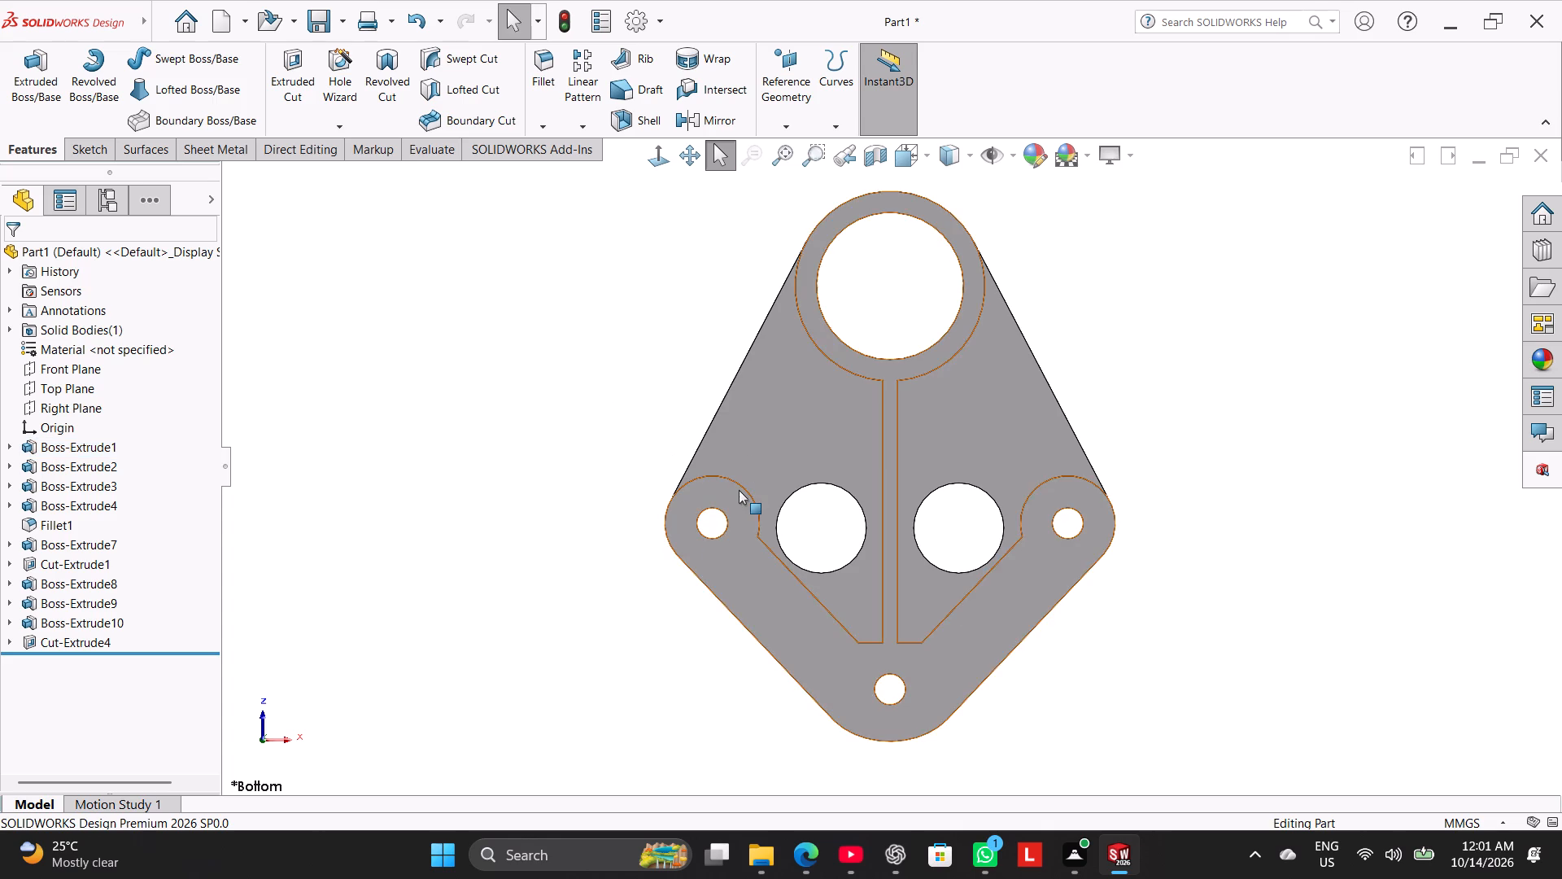
middle_click_drag(617, 694, 513, 636)
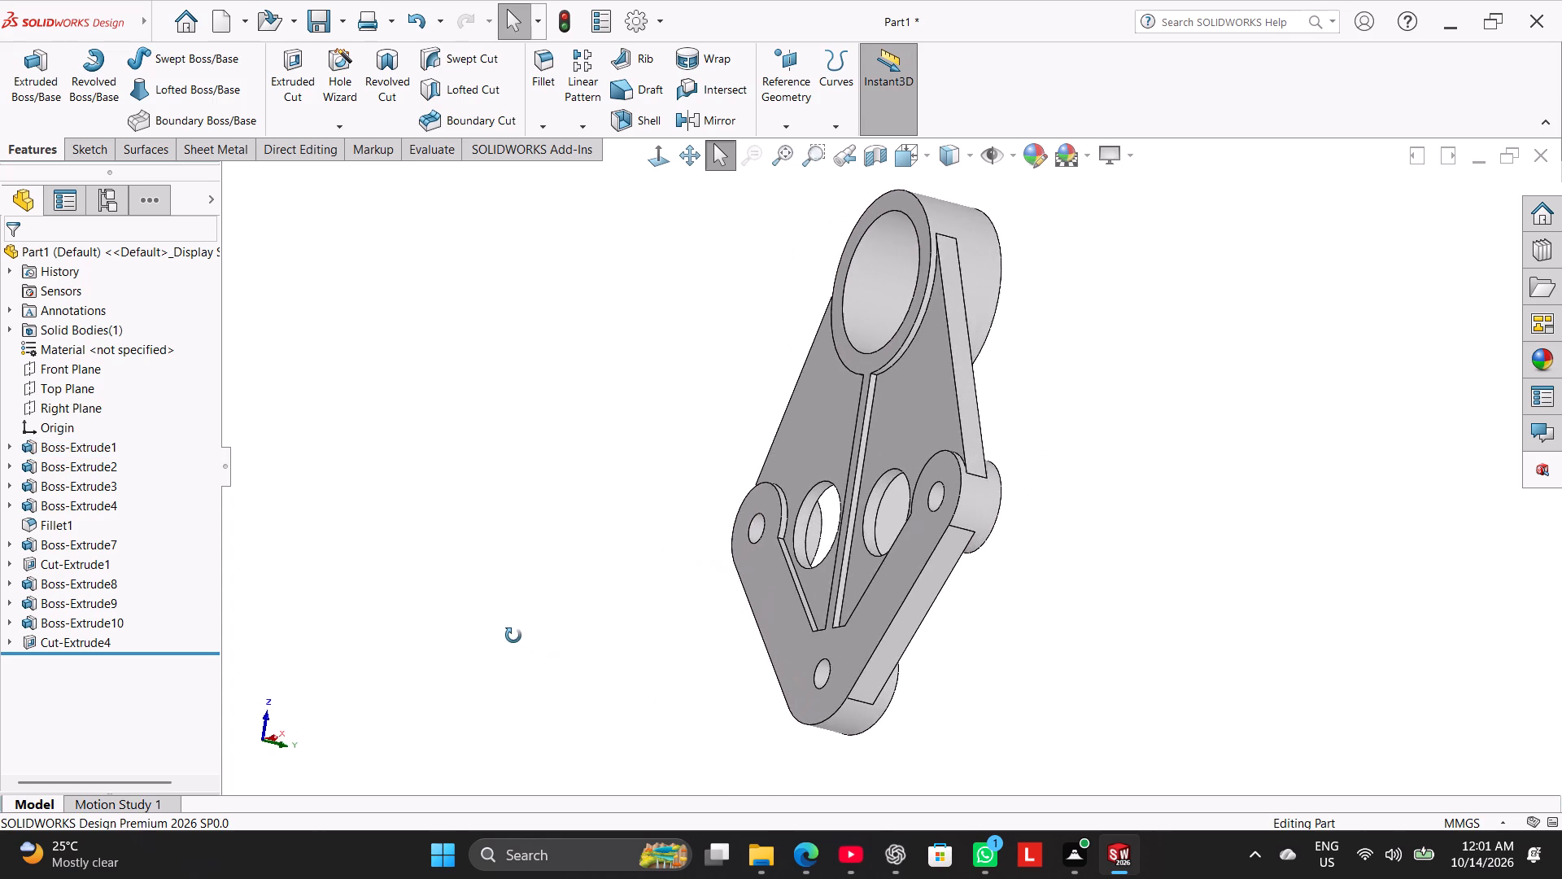
middle_click_drag(513, 636, 564, 663)
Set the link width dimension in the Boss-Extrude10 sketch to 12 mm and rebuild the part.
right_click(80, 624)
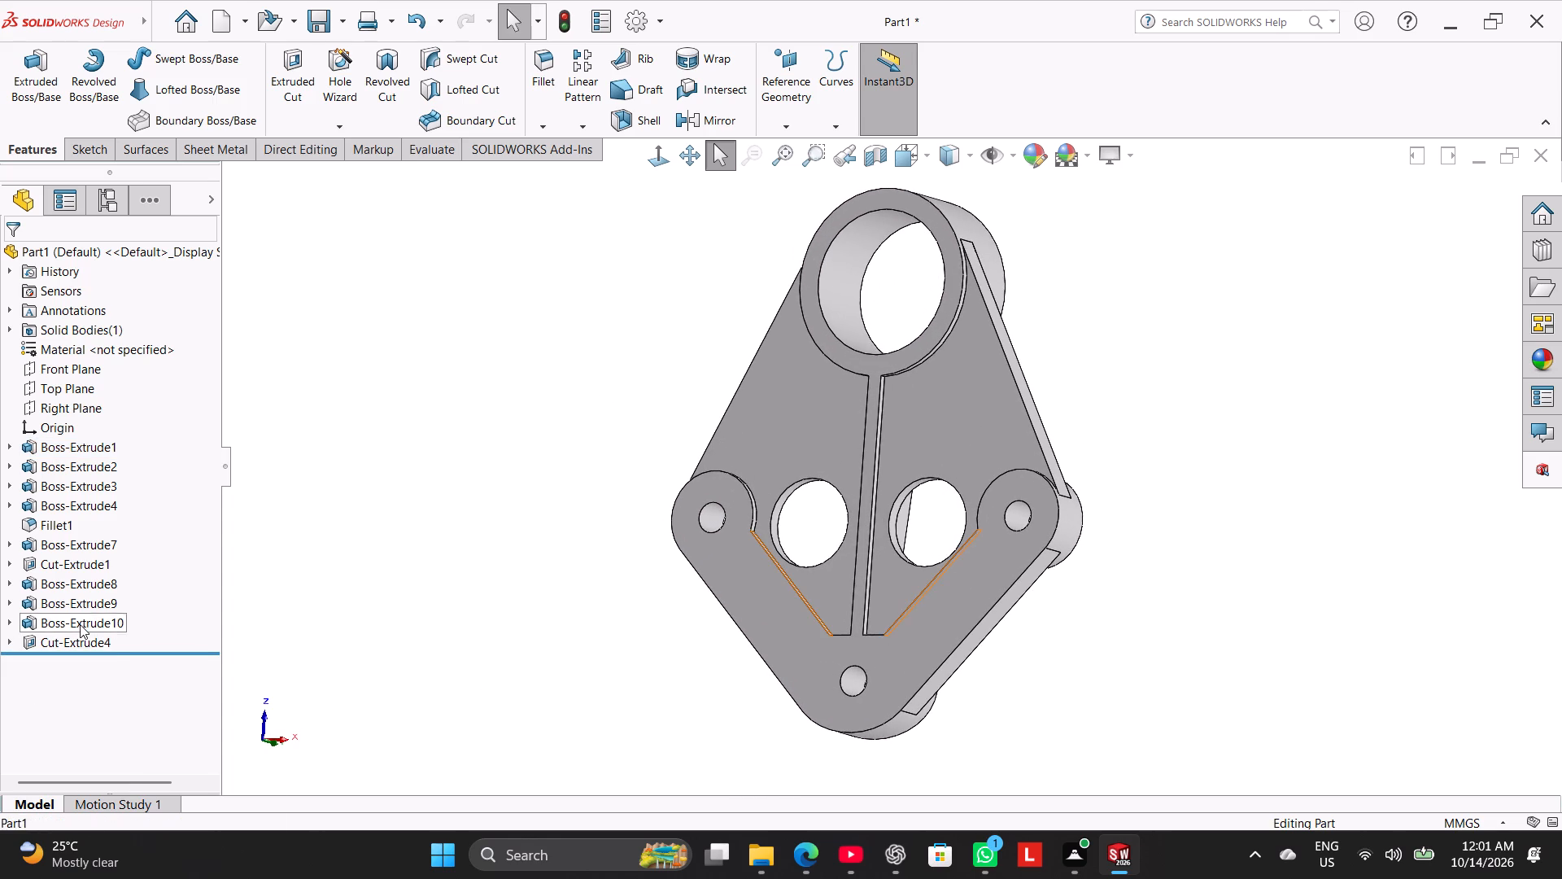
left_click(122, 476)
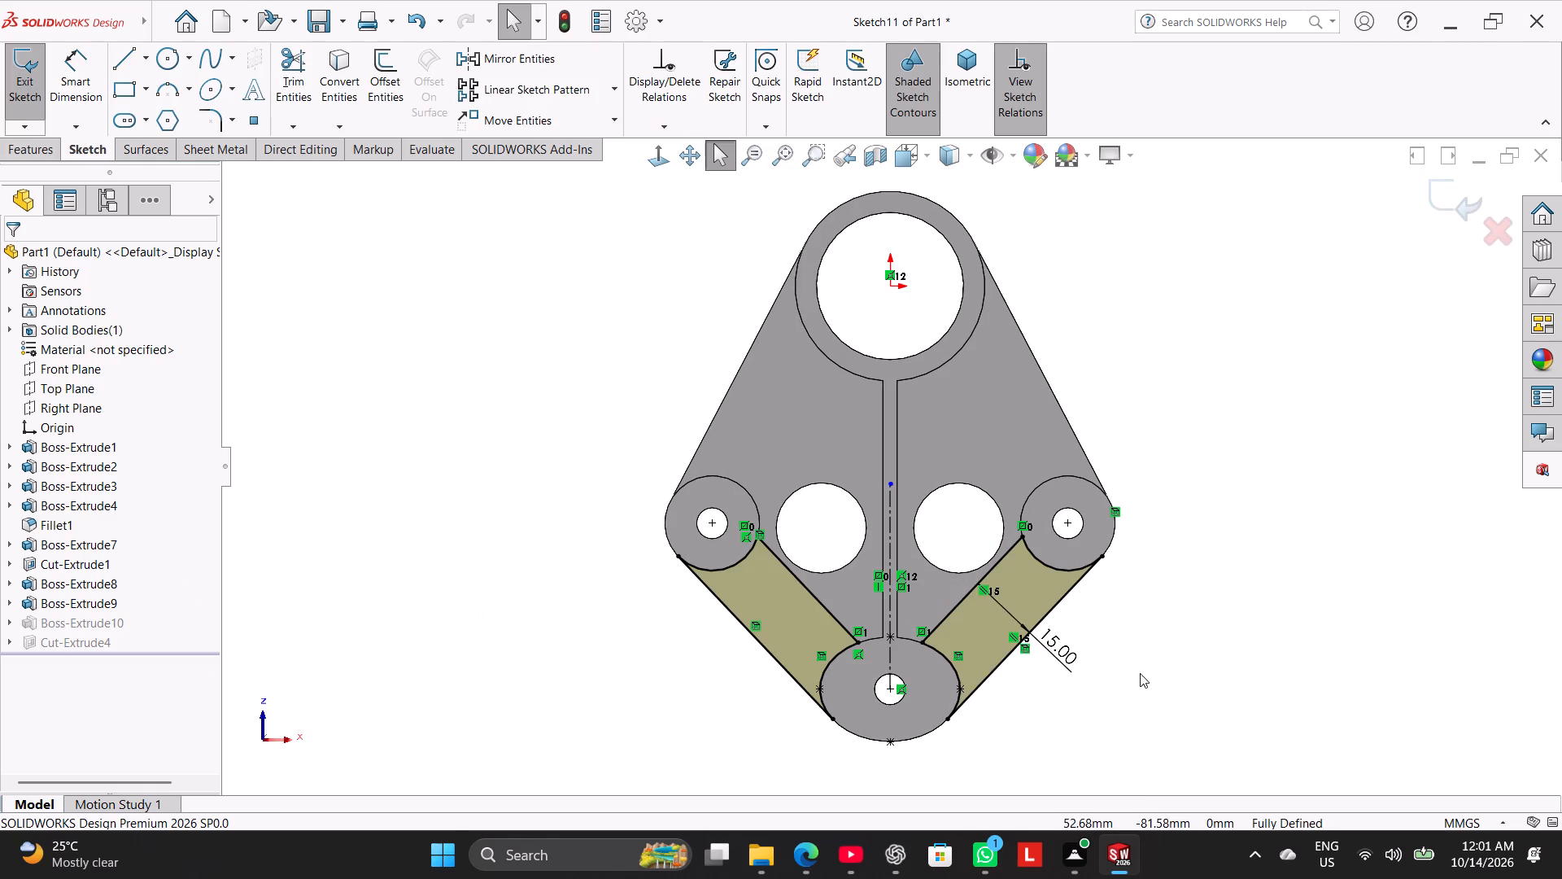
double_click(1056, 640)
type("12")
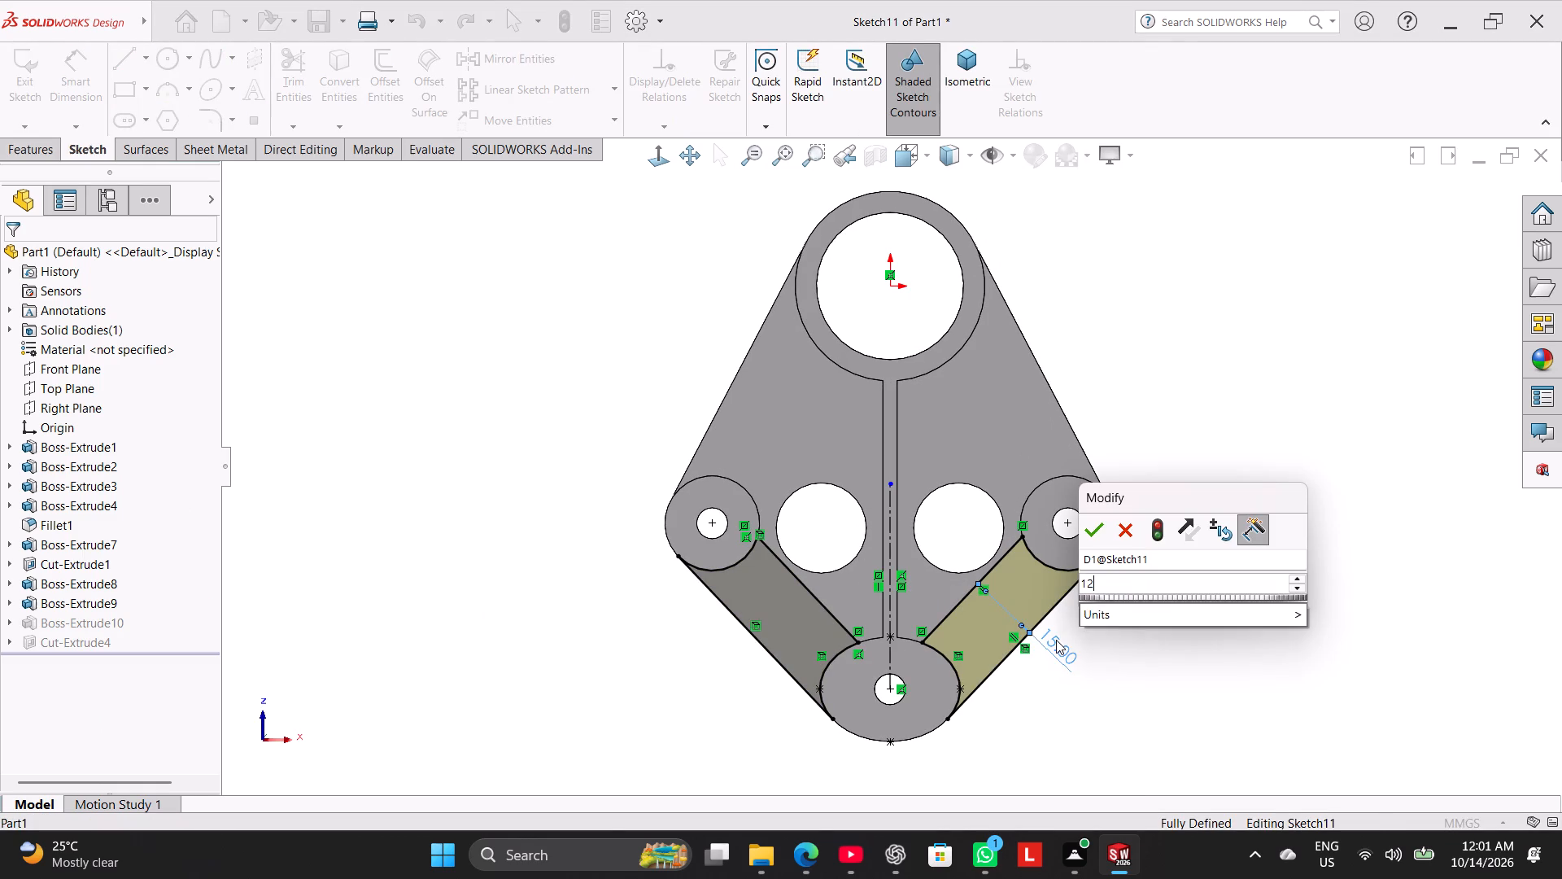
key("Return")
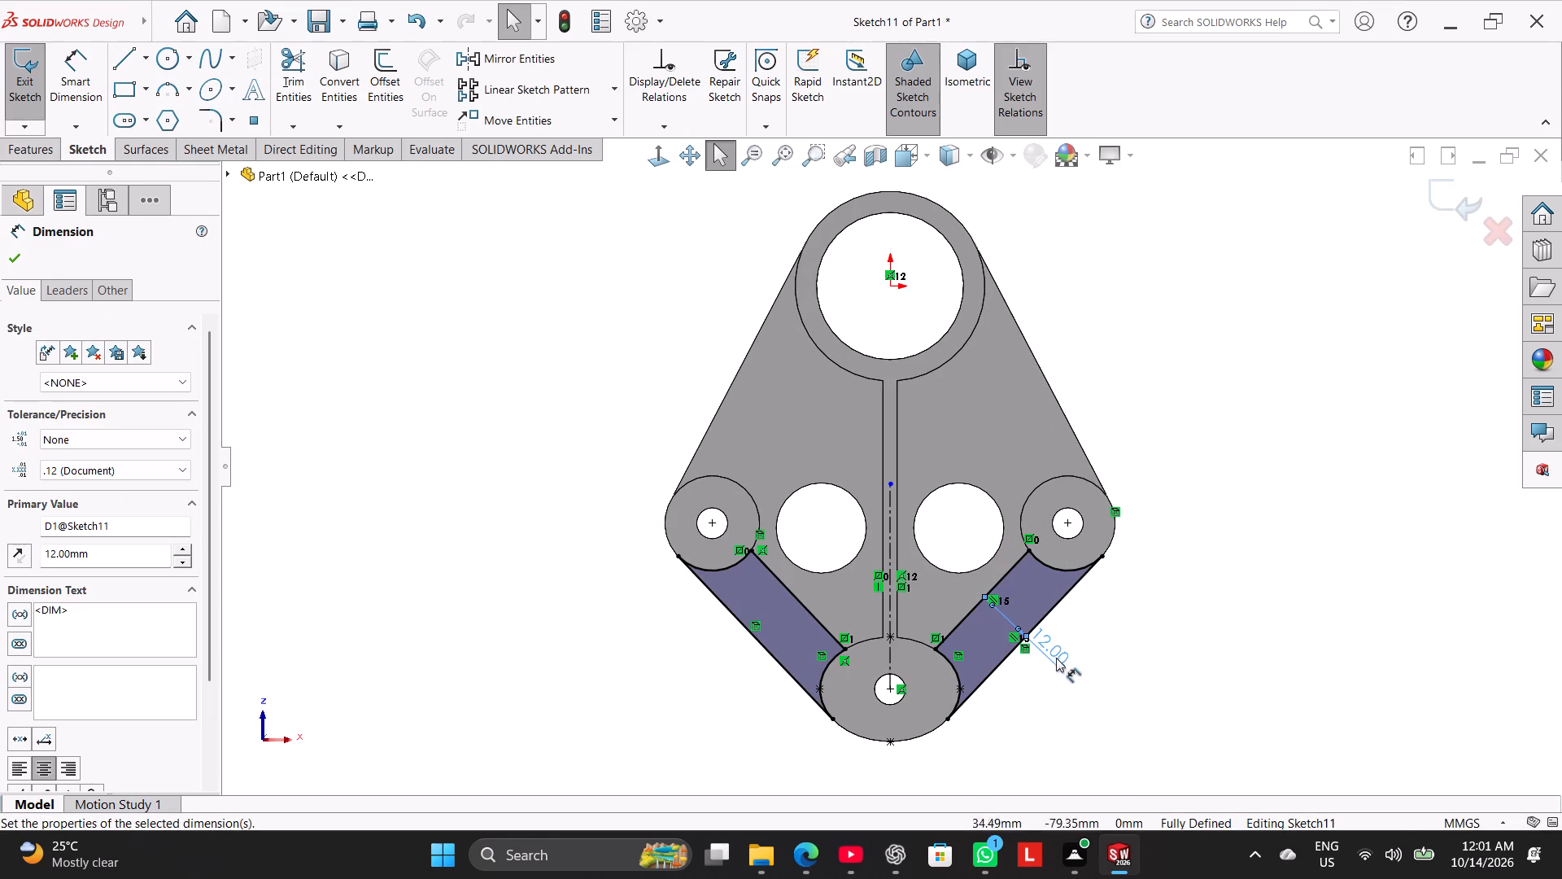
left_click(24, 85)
Set the link width dimension in the Boss-Extrude10 sketch to 13 mm and exit the sketch.
right_click_drag(494, 581, 639, 397)
right_click_drag(477, 603, 757, 302)
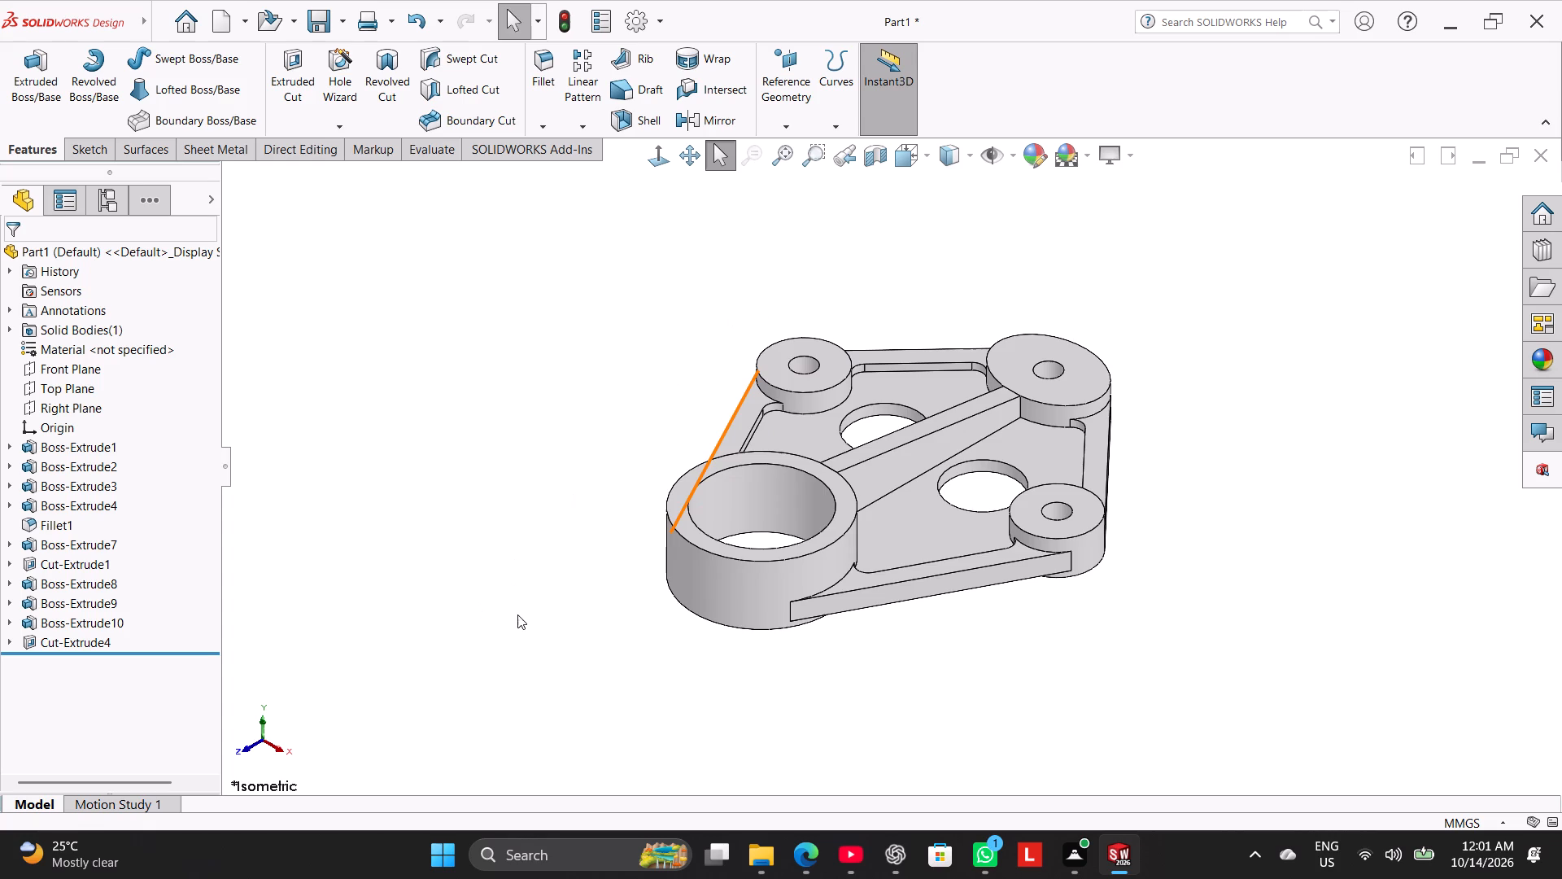
middle_click_drag(513, 620, 673, 278)
scroll(673, 278, "down", 1)
middle_click_drag(451, 570, 386, 308)
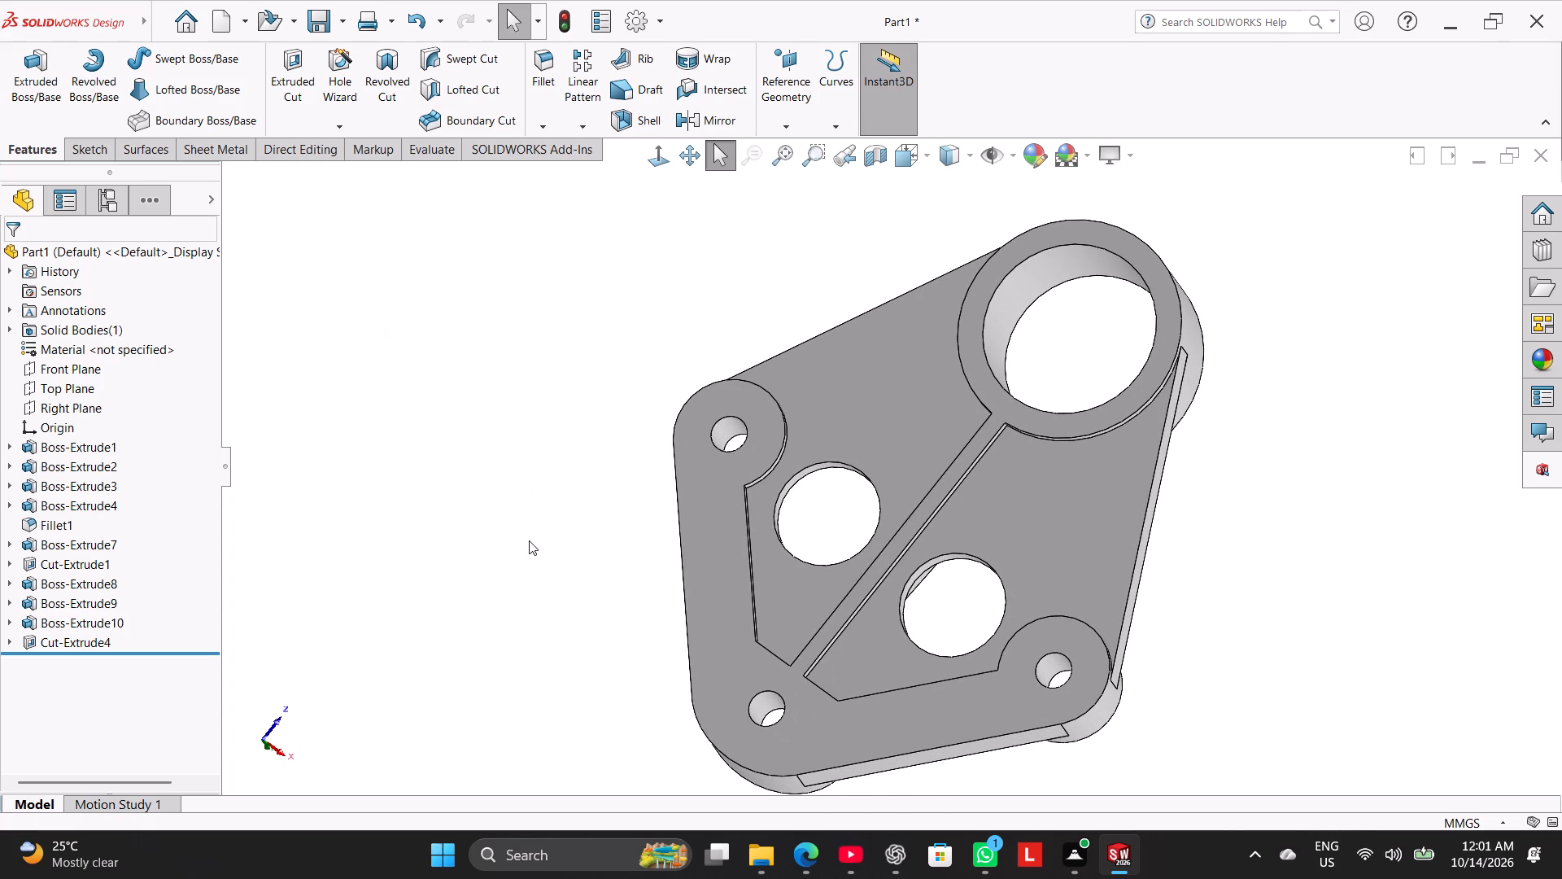
middle_click_drag(554, 541, 583, 566)
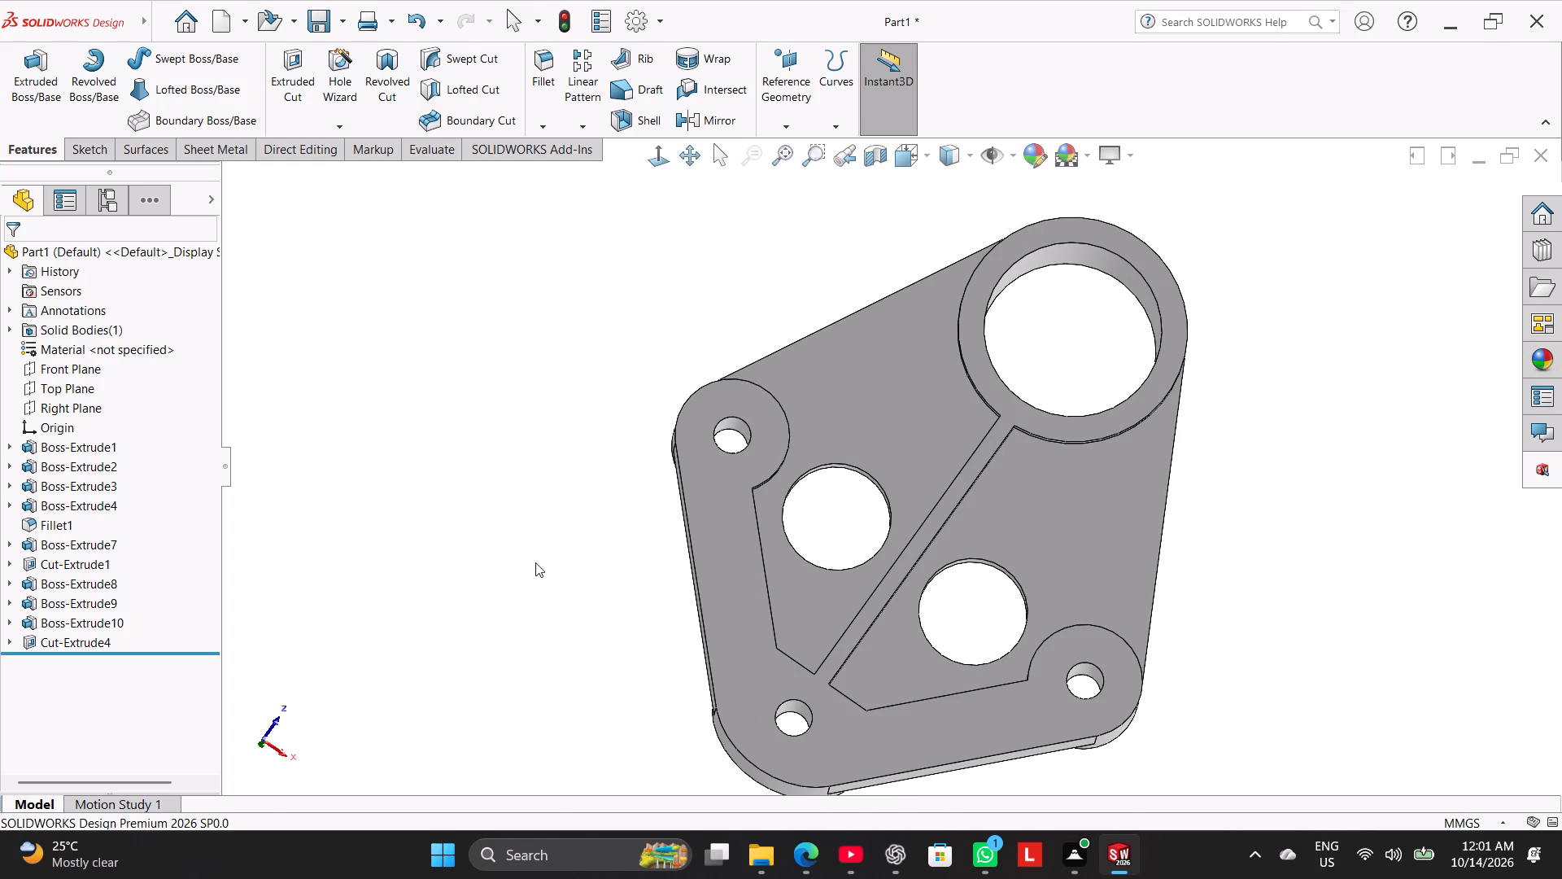
right_click(79, 625)
left_click(120, 478)
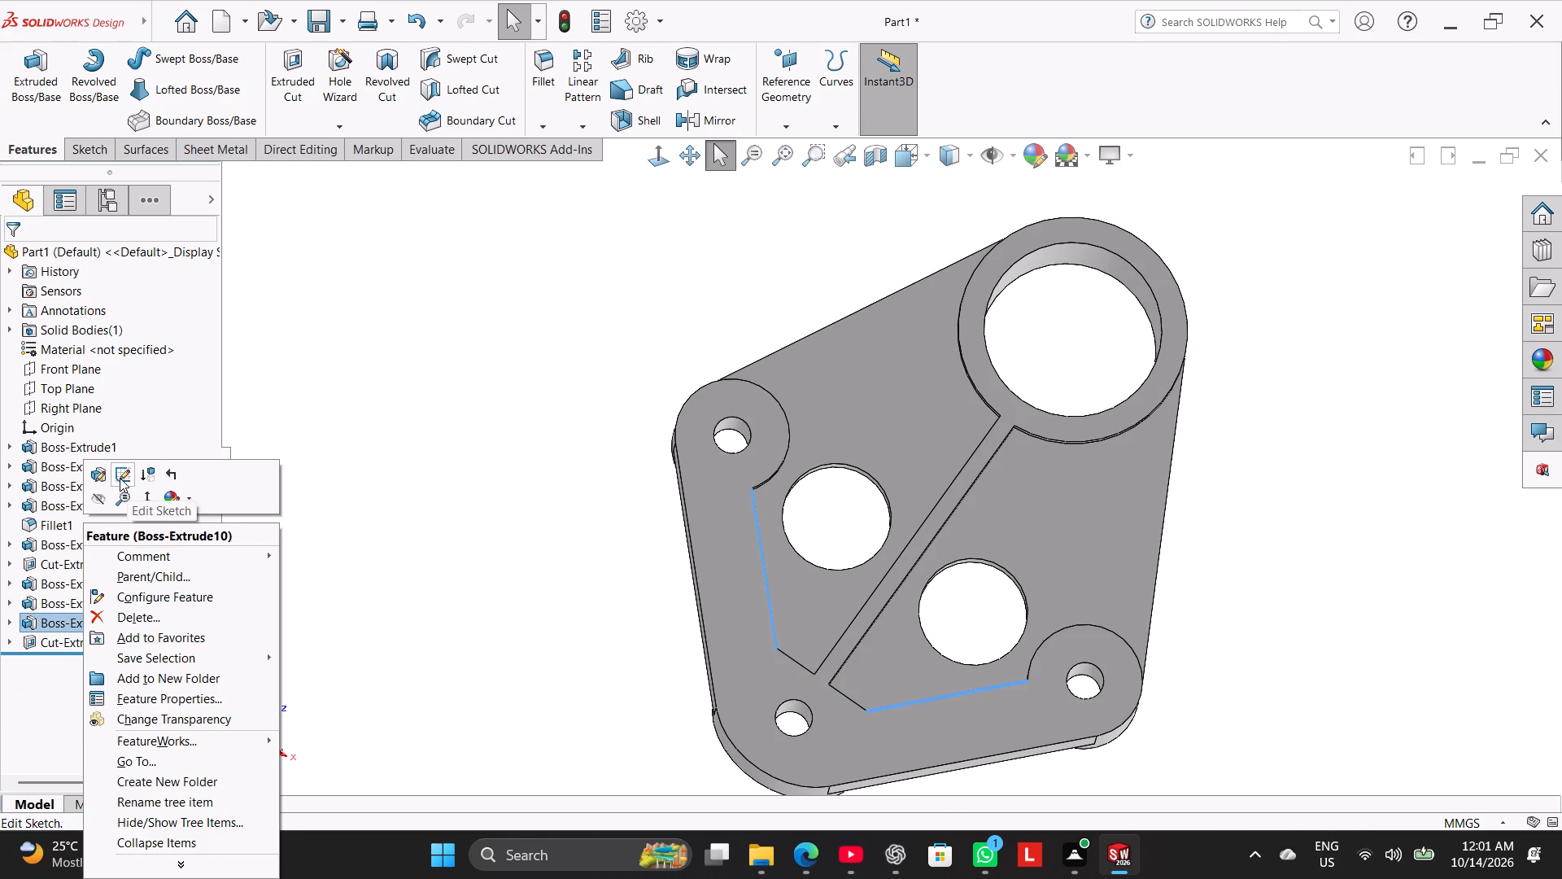
double_click(1064, 645)
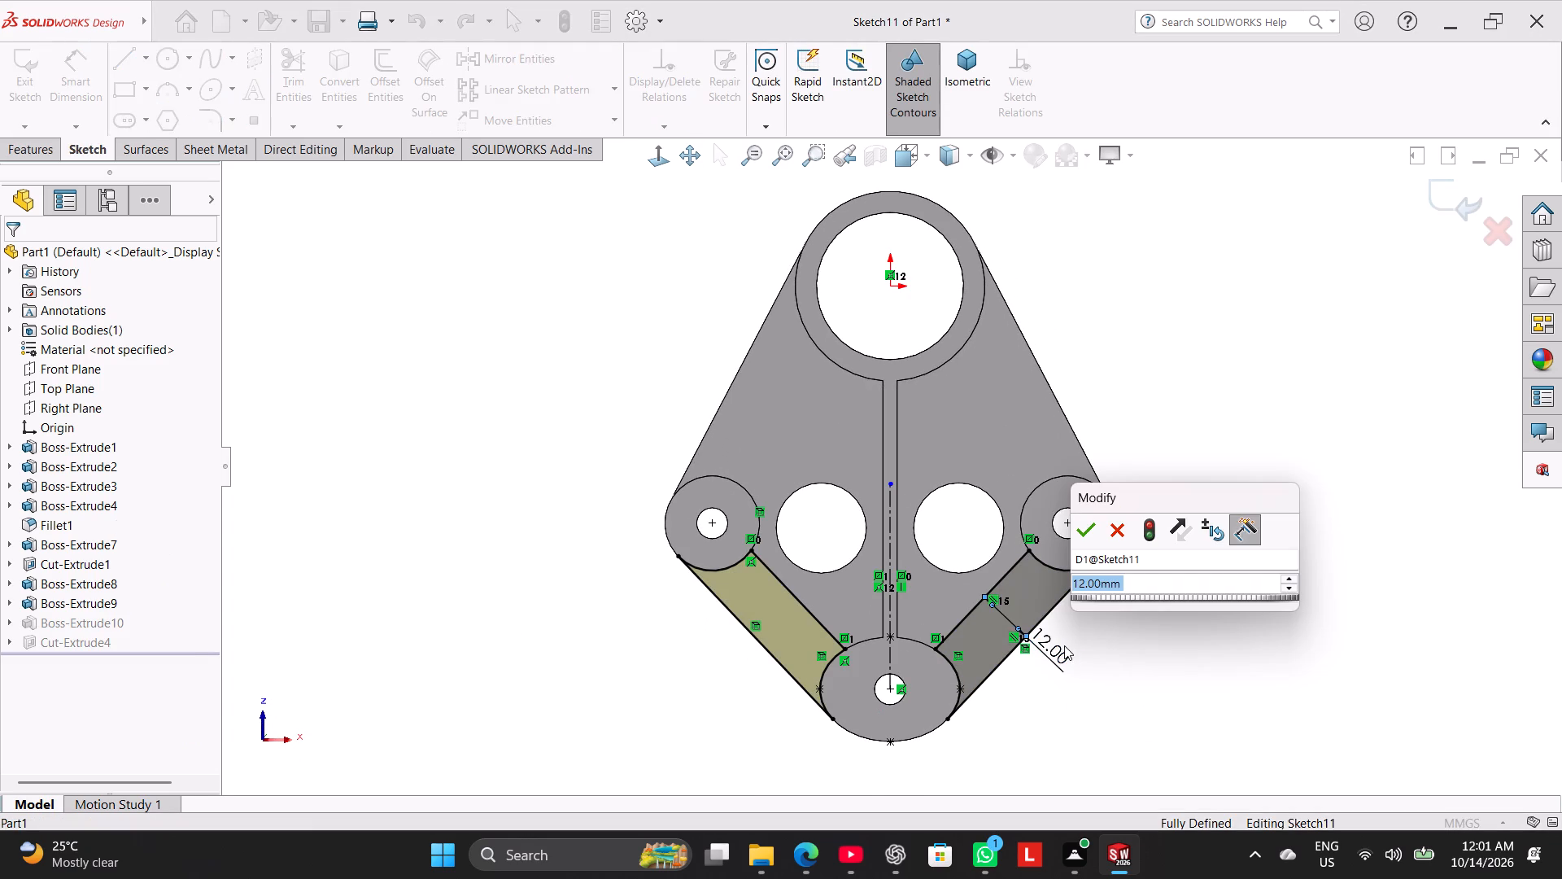
type("13")
key("Return")
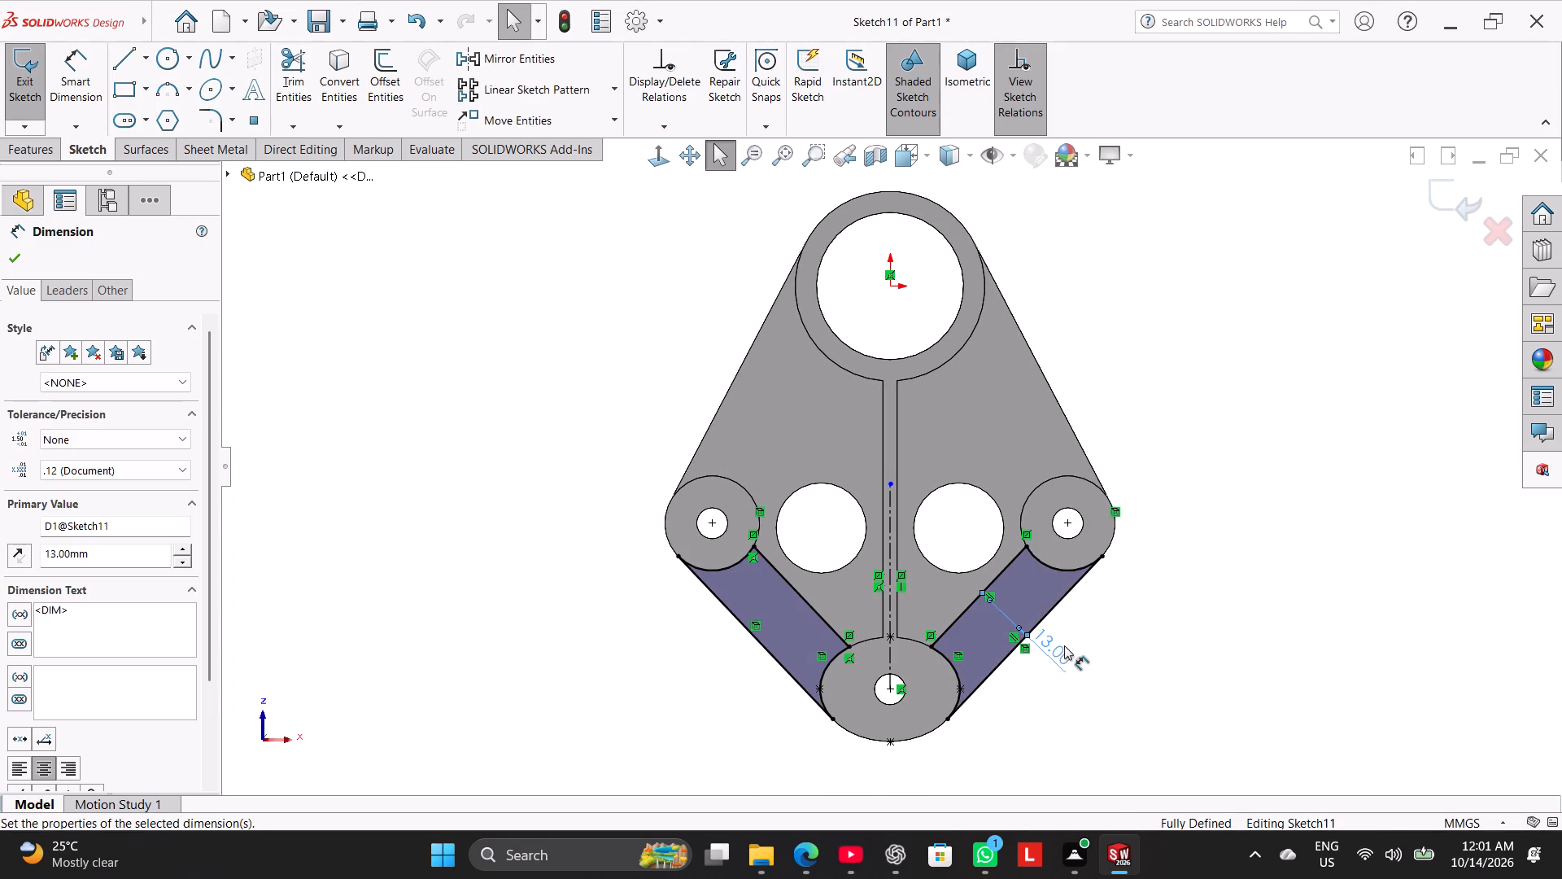
right_click(492, 483)
left_click(432, 454)
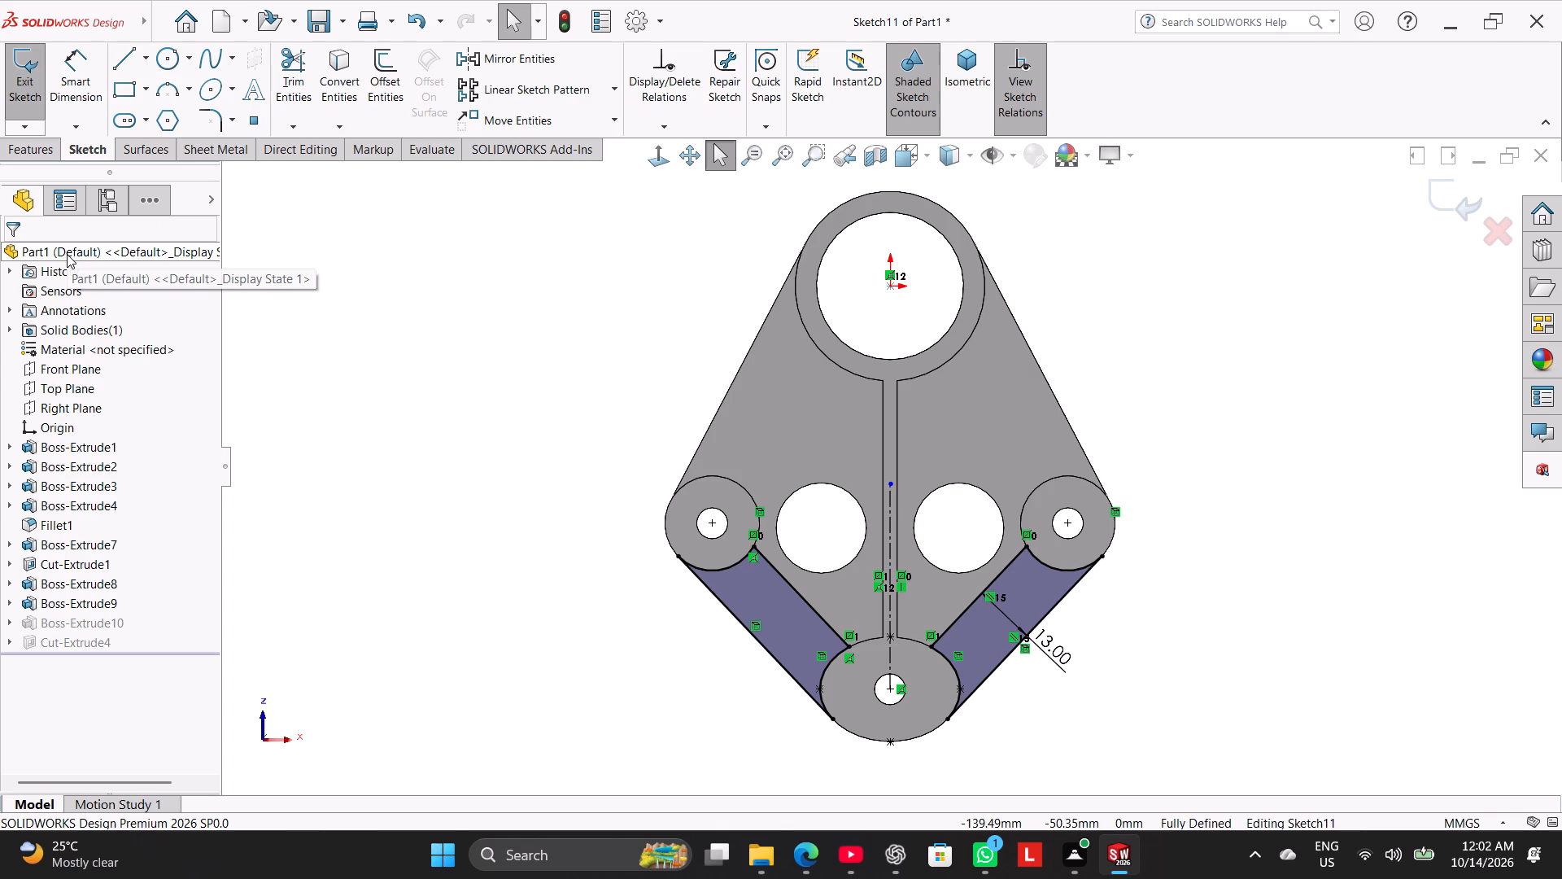
left_click(40, 76)
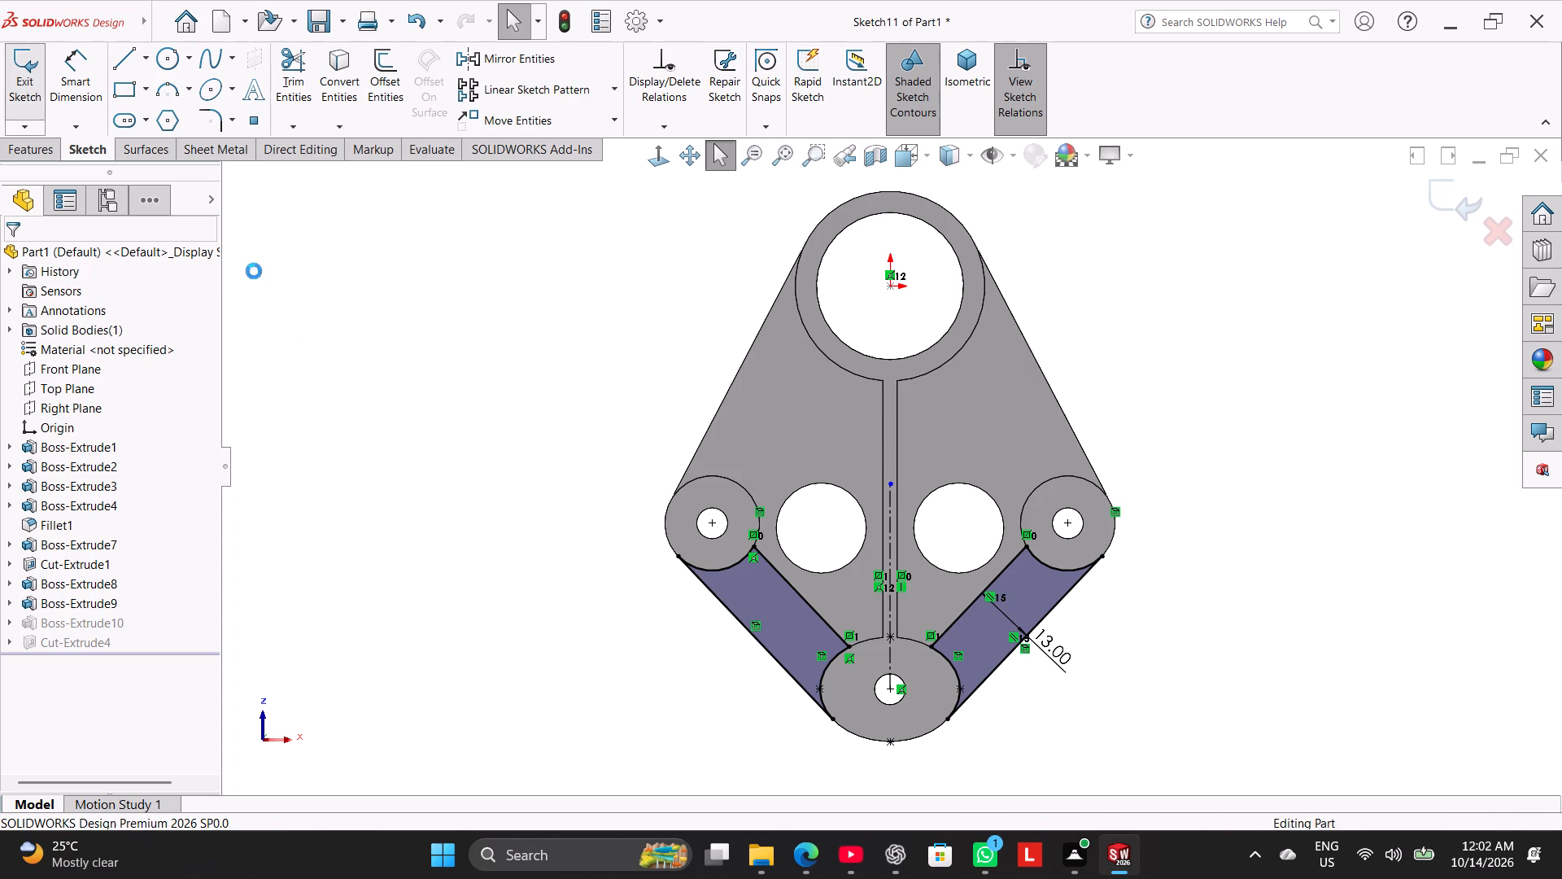
left_click(453, 427)
Show the part in isometric view and save it in the Worked folder as Triangular Reinforcement Mounting Plate.
right_click_drag(498, 549, 600, 460)
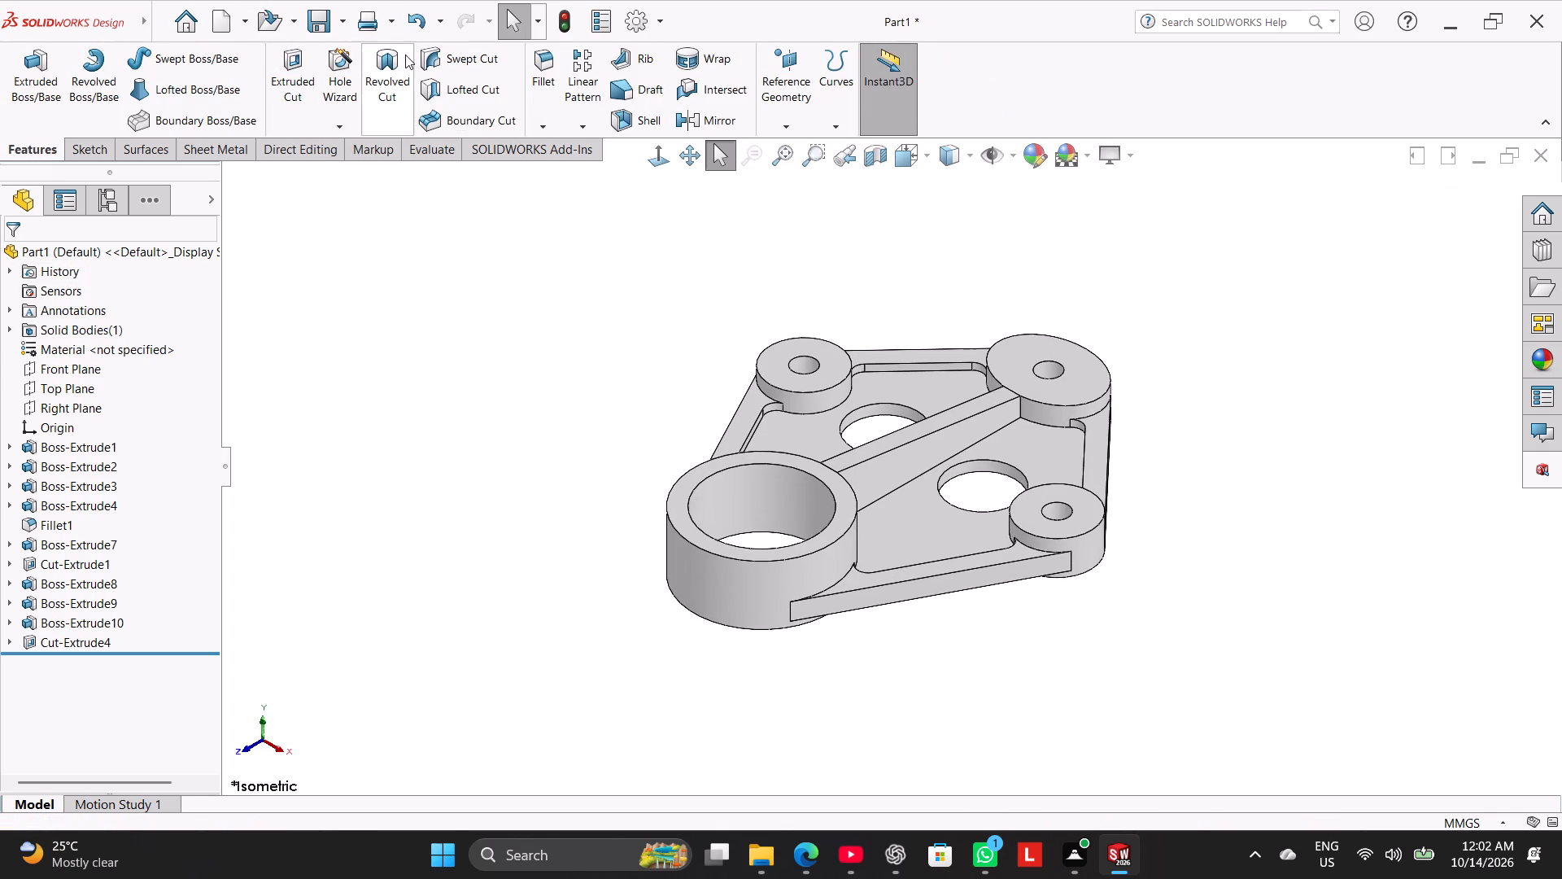
left_click(341, 15)
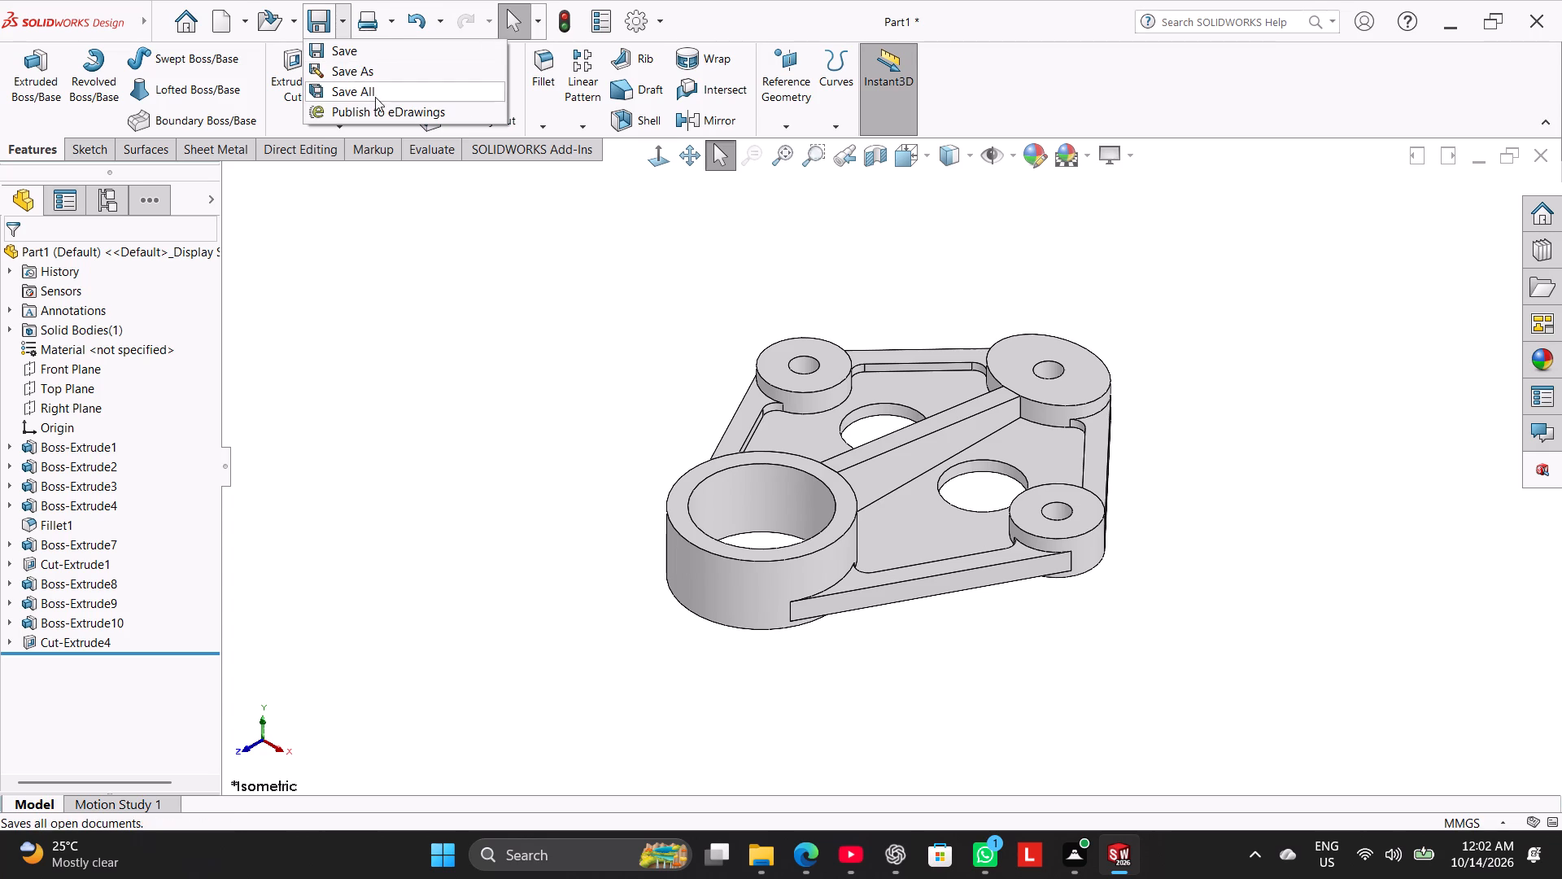
left_click(363, 76)
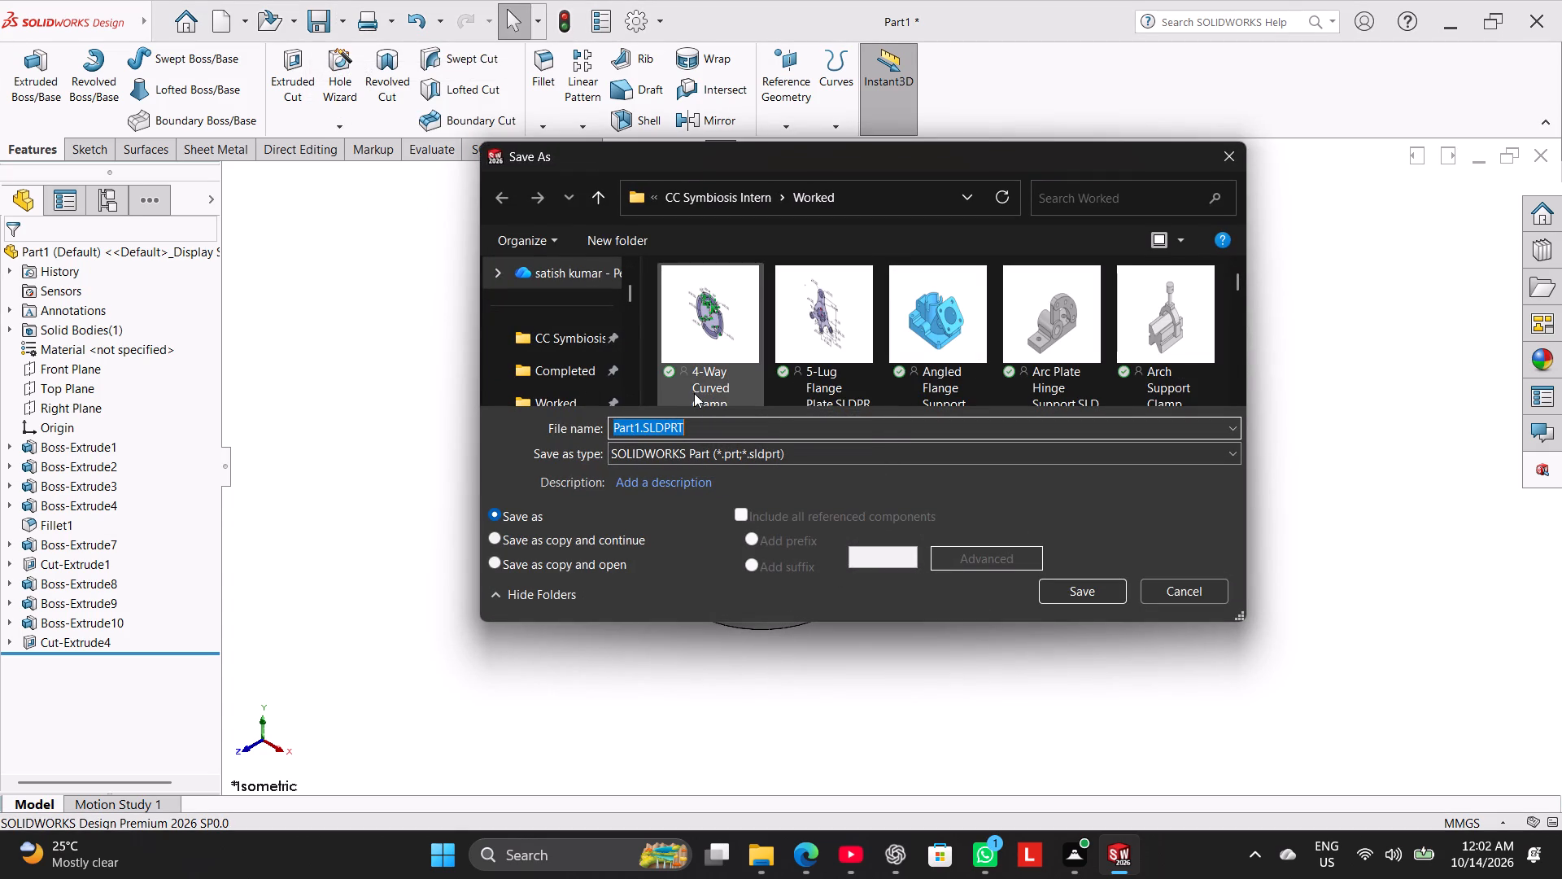
key("ctrl+space")
key("ctrl+space")
key("ctrl+space")
key("ctrl+v")
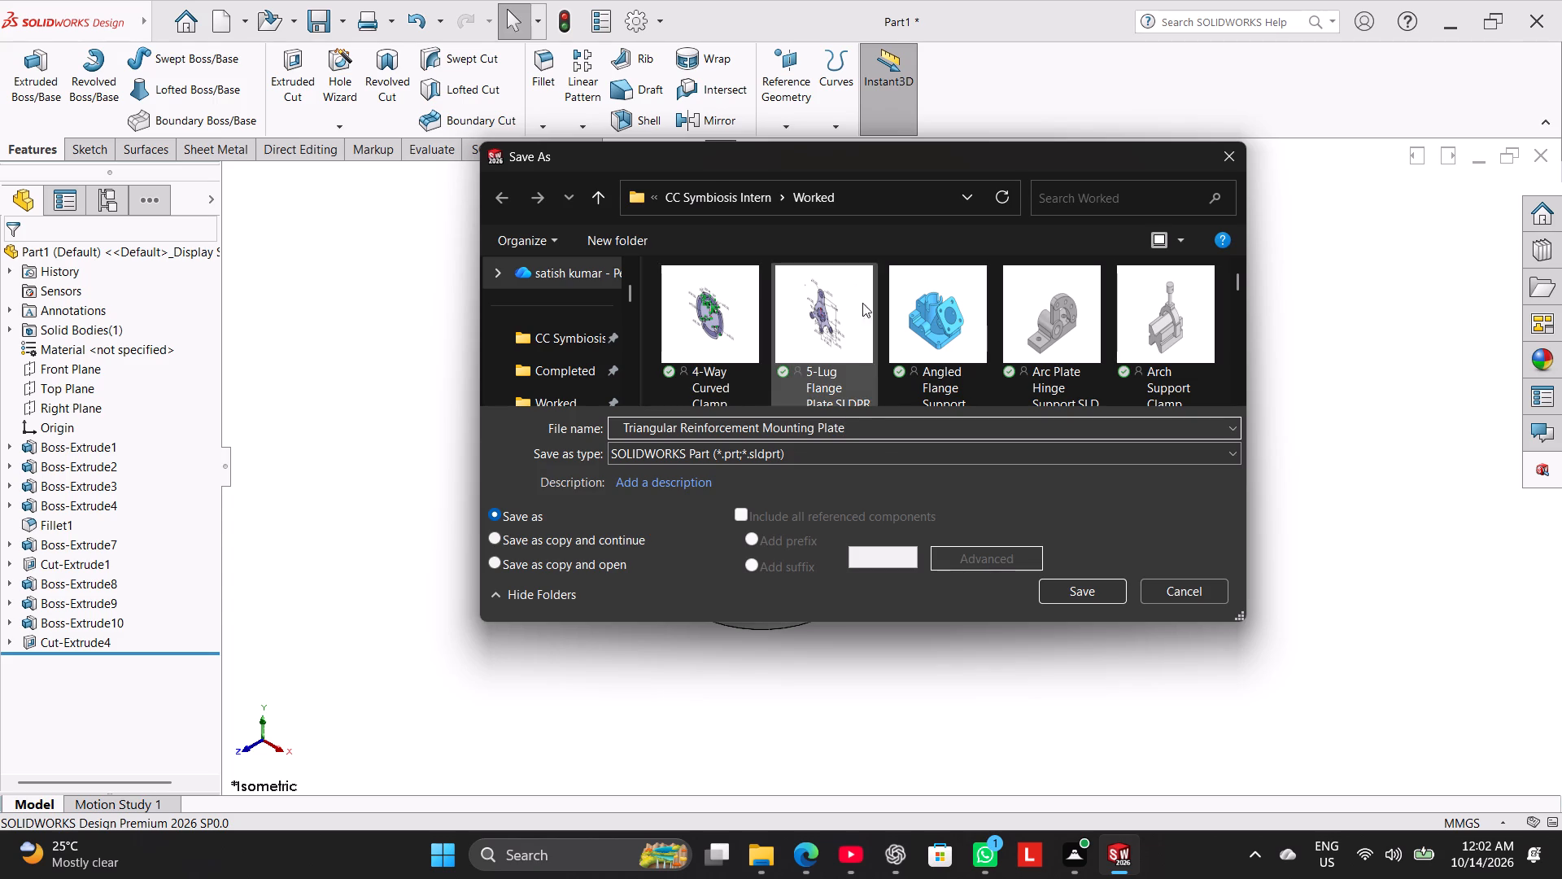
left_click(621, 430)
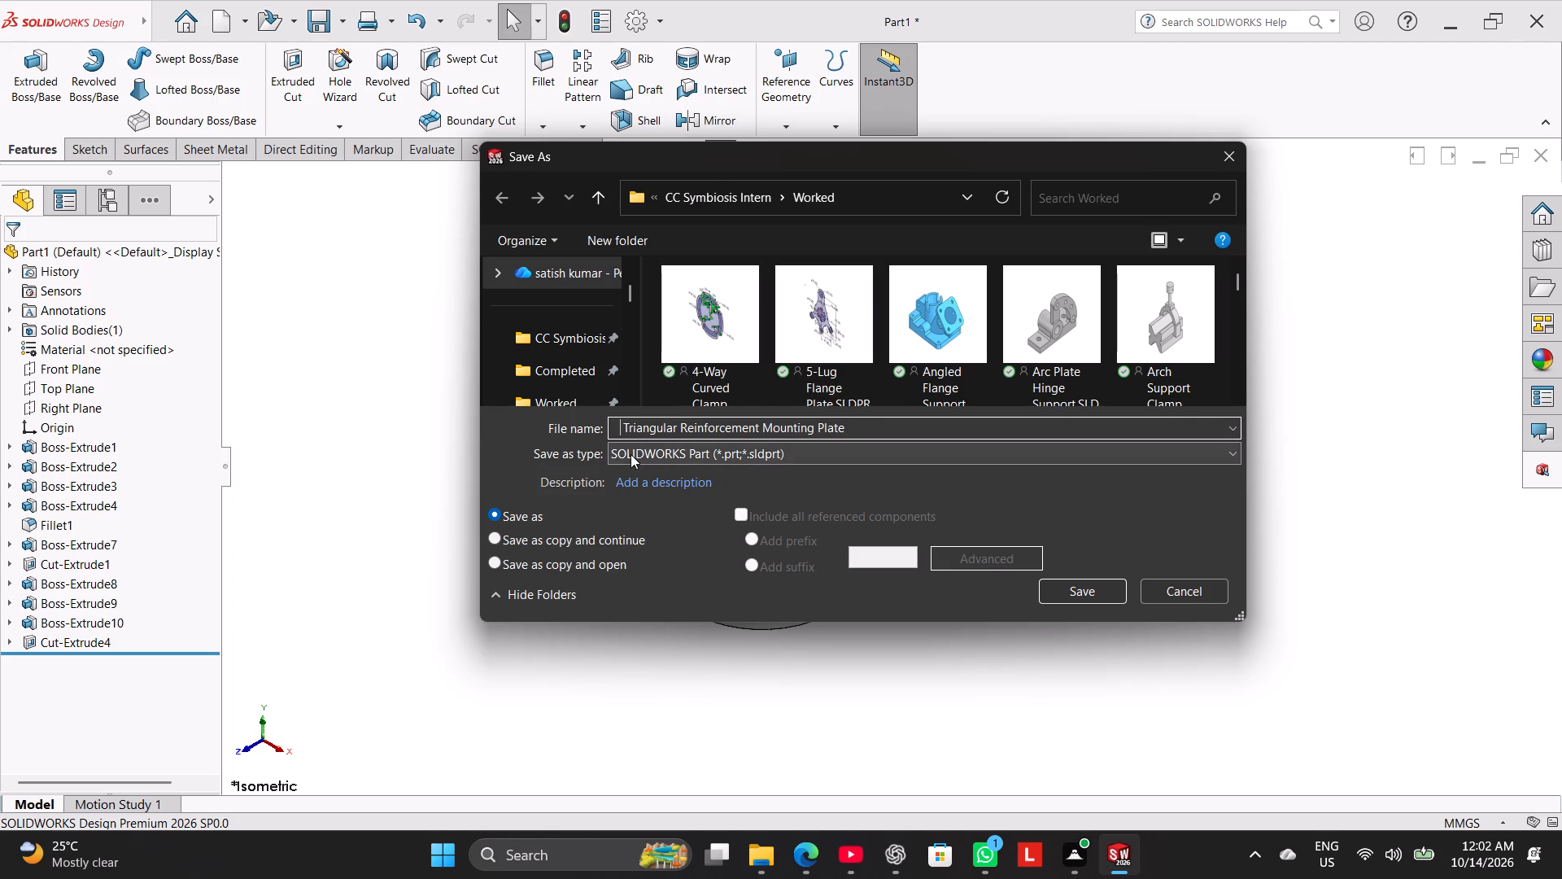
key("BackSpace")
key("BackSpace")
key("BackSpace")
key("Right")
key("BackSpace")
key("BackSpace")
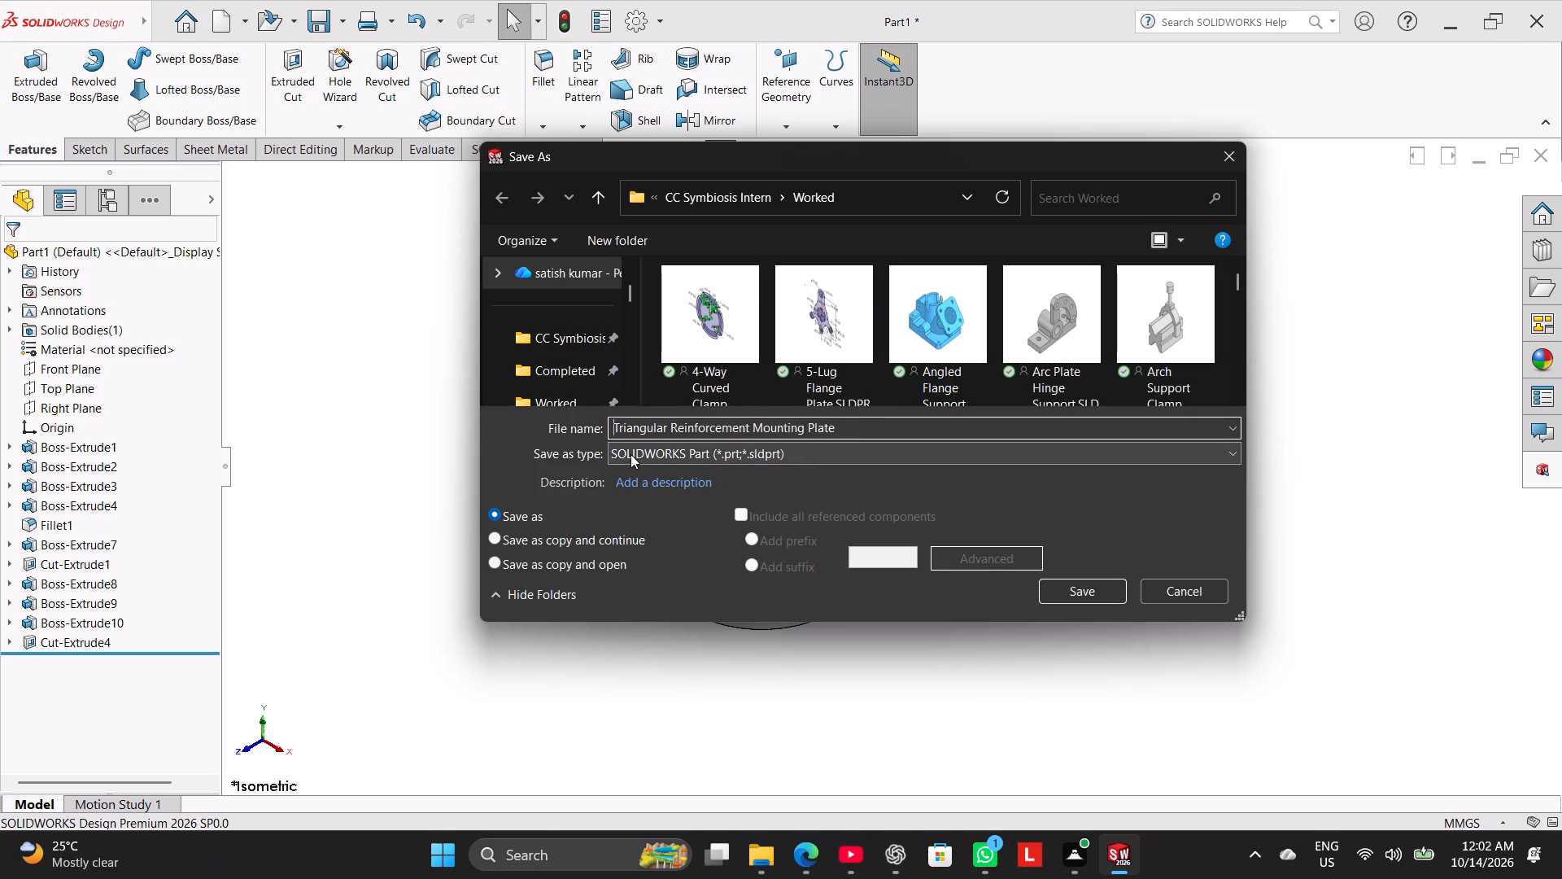
key("BackSpace")
key("BackSpace")
left_click(1107, 594)
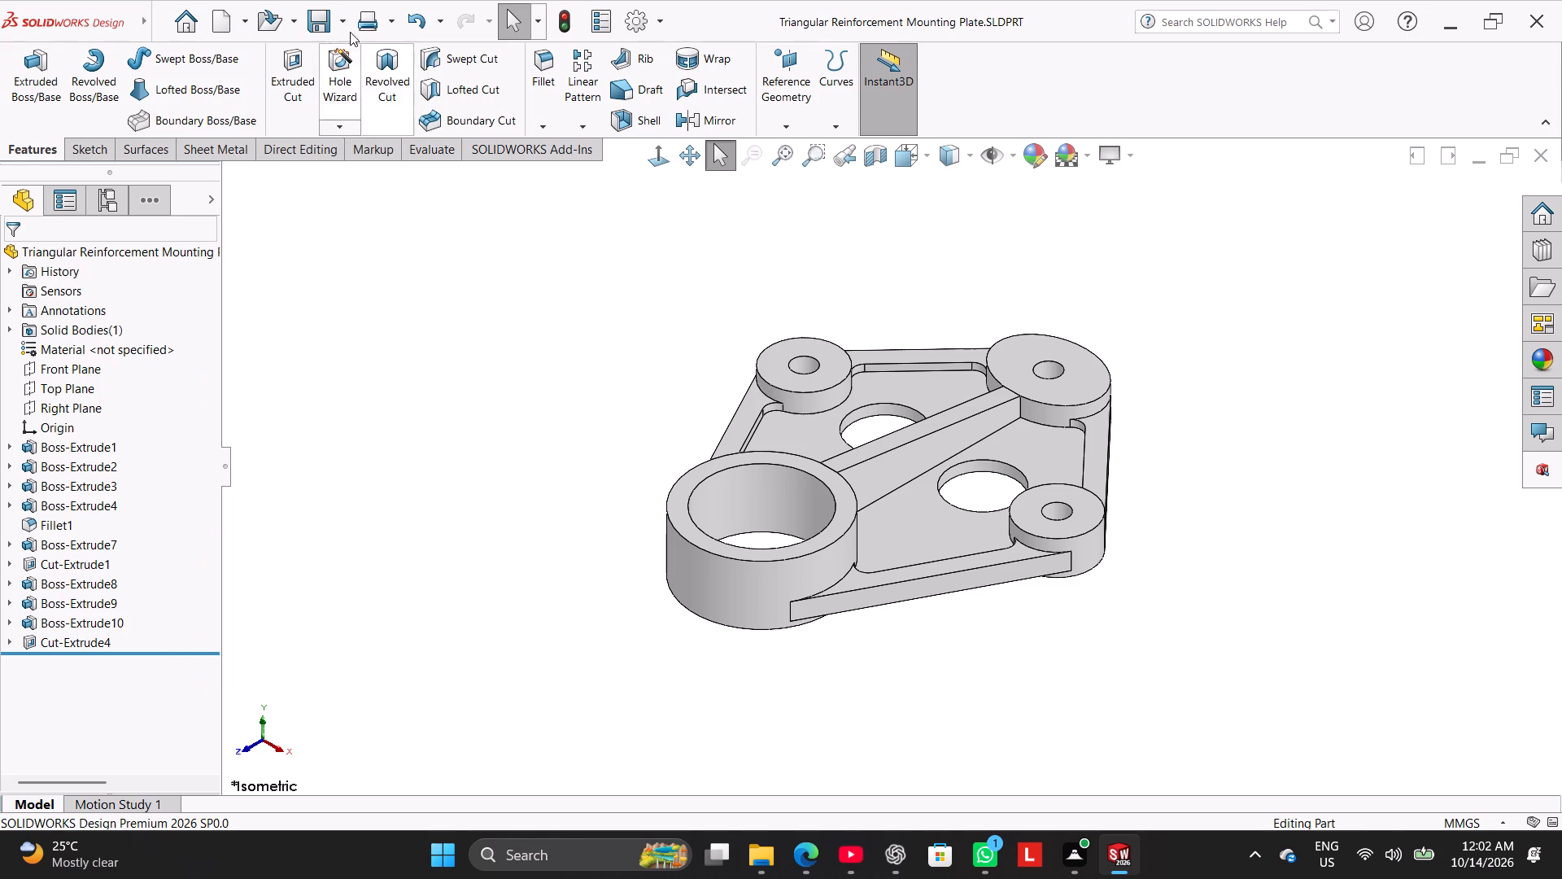
Save the part also as an Adobe PDF named Triangular Reinforcement Mounting Plate in the Worked folder.
left_click(338, 9)
left_click(376, 74)
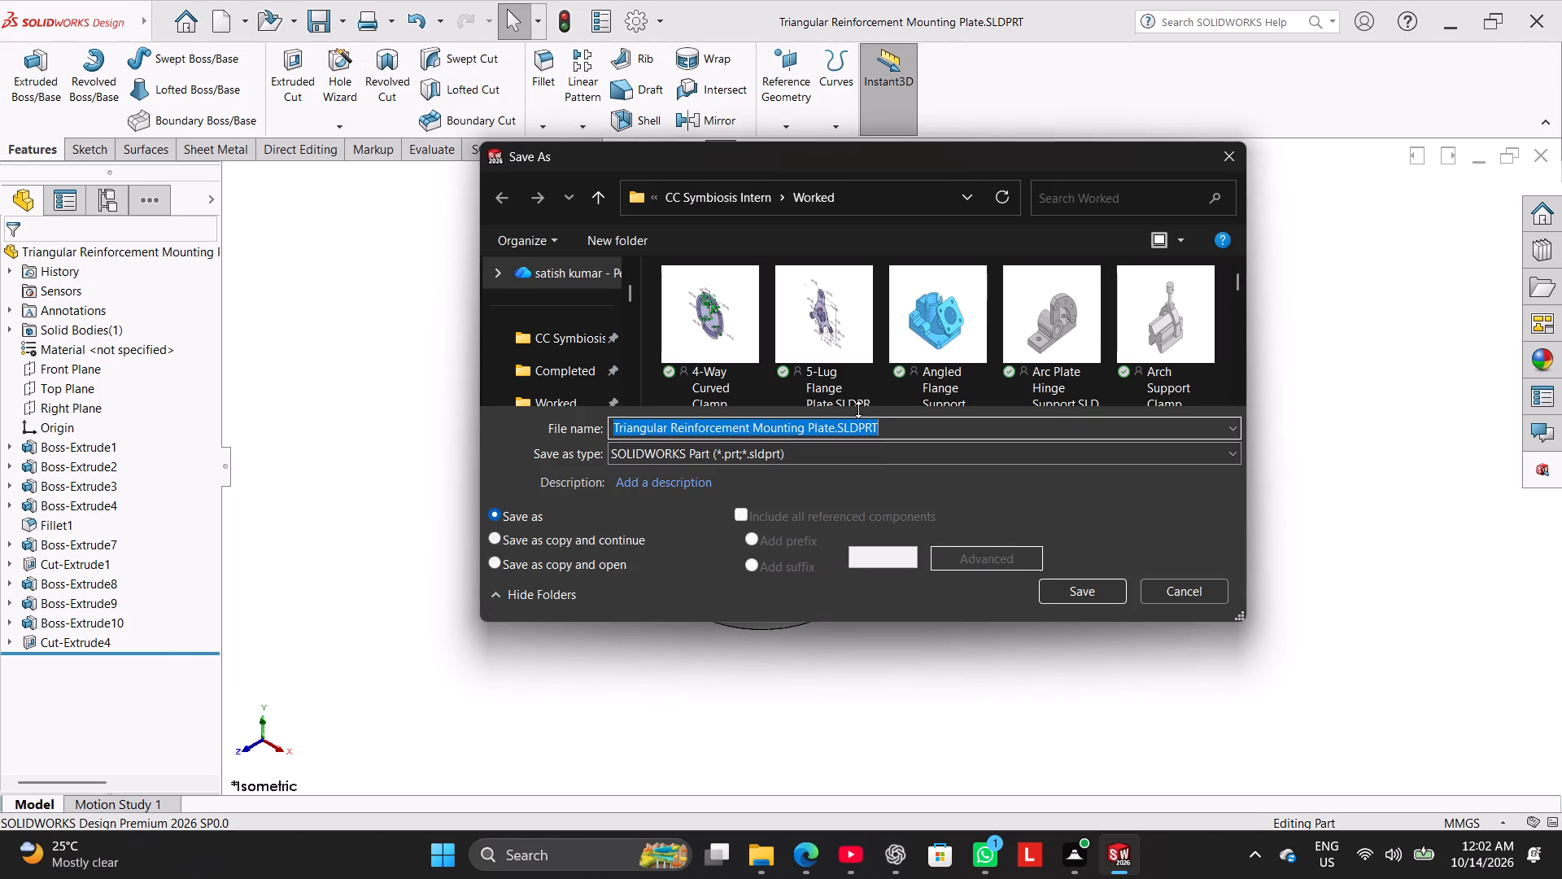
left_click(887, 457)
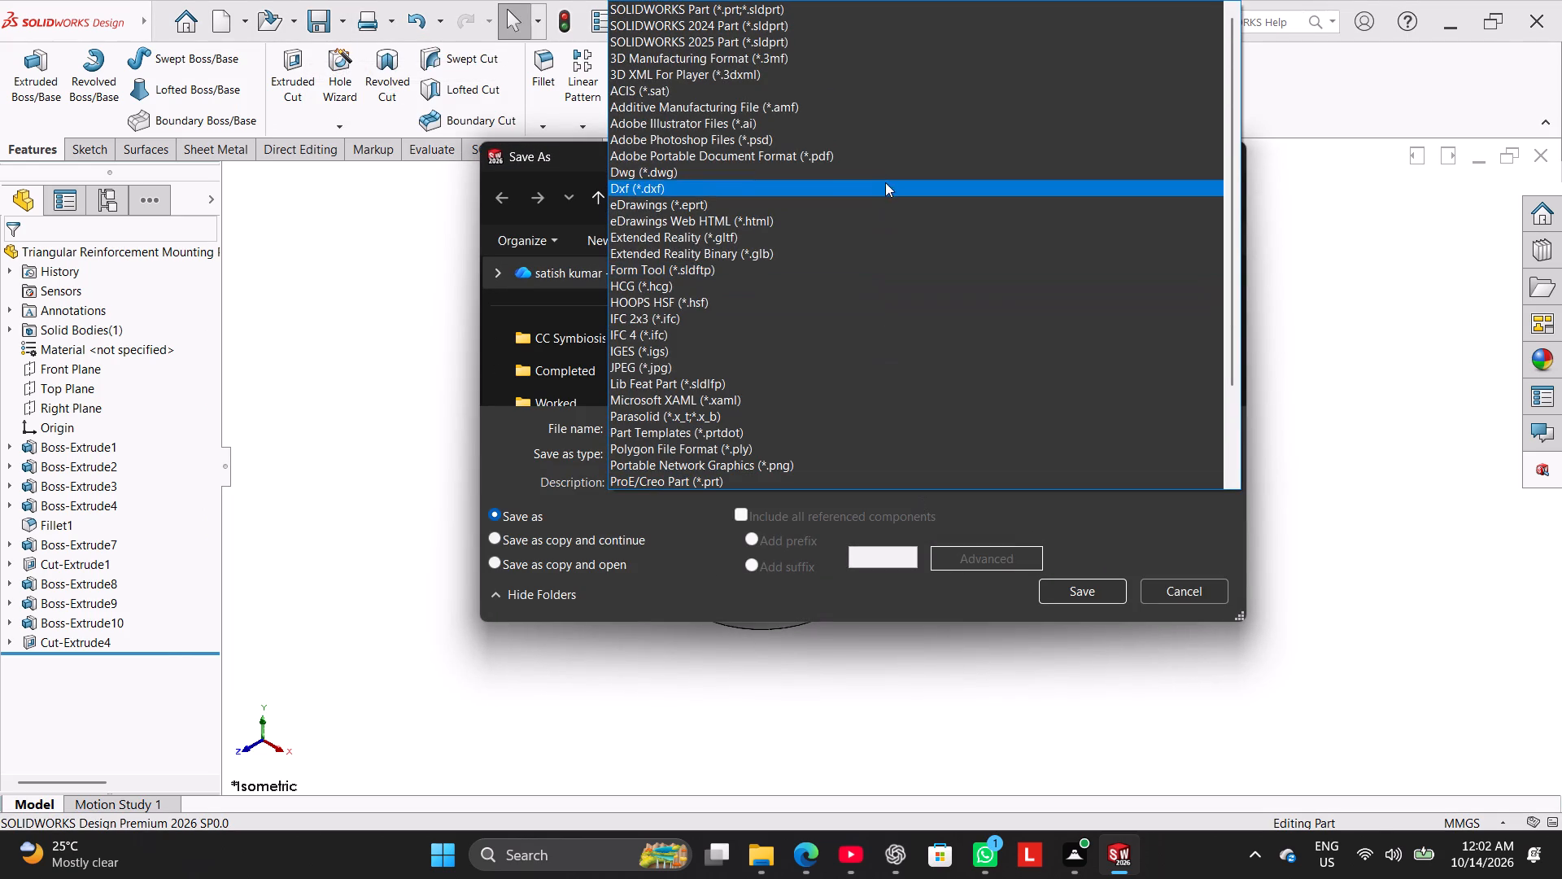
left_click(889, 160)
left_click(1071, 627)
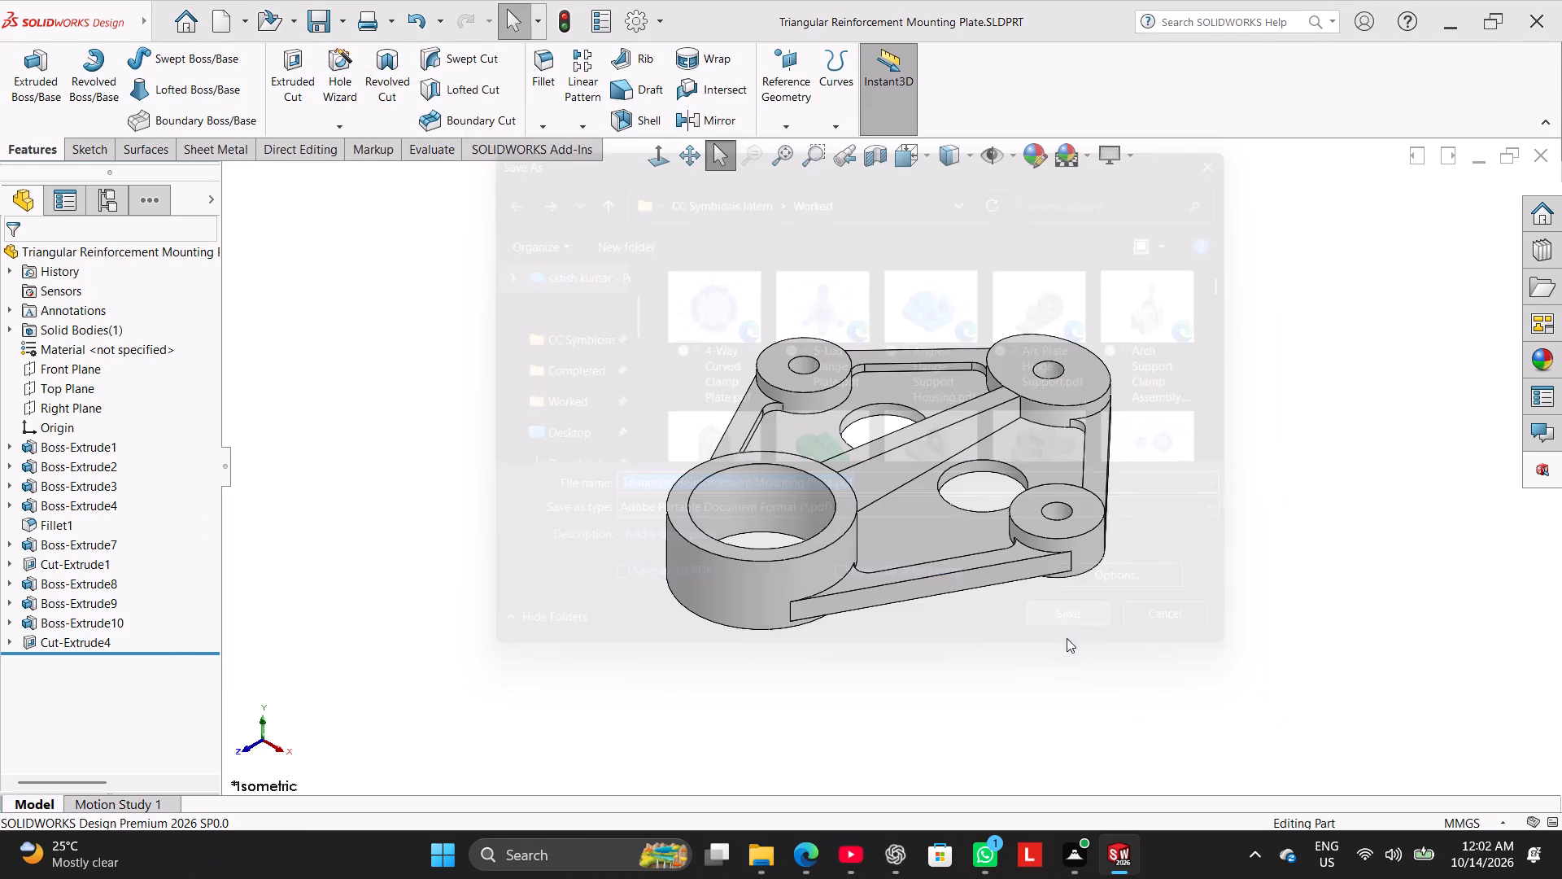